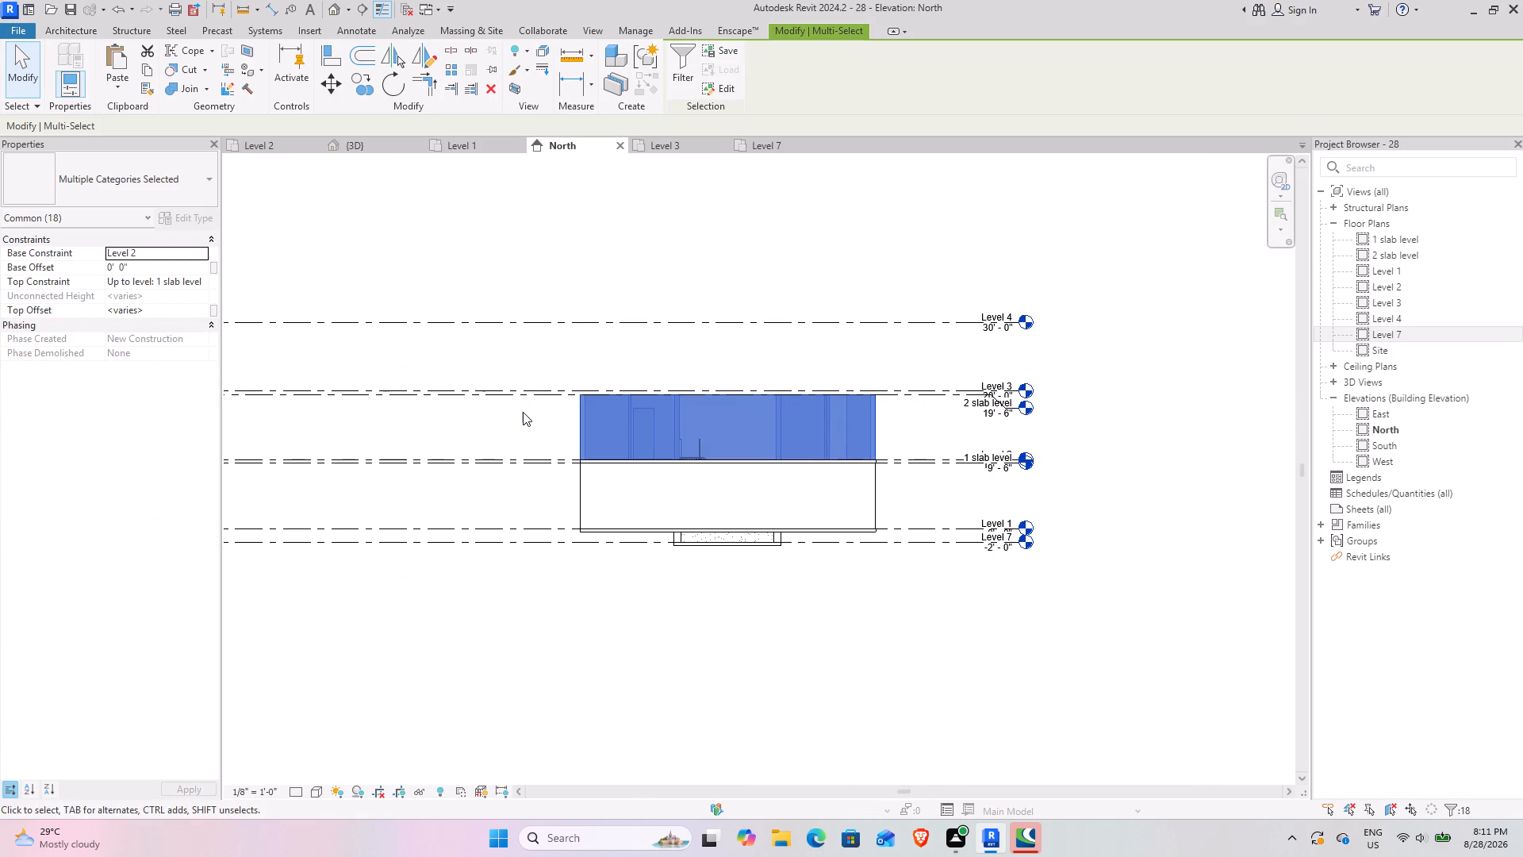
Temporarily hide the selected upper-floor elements between Level 2 and Level 3 in the North elevation.
{"action": "type", "text": "hh"}
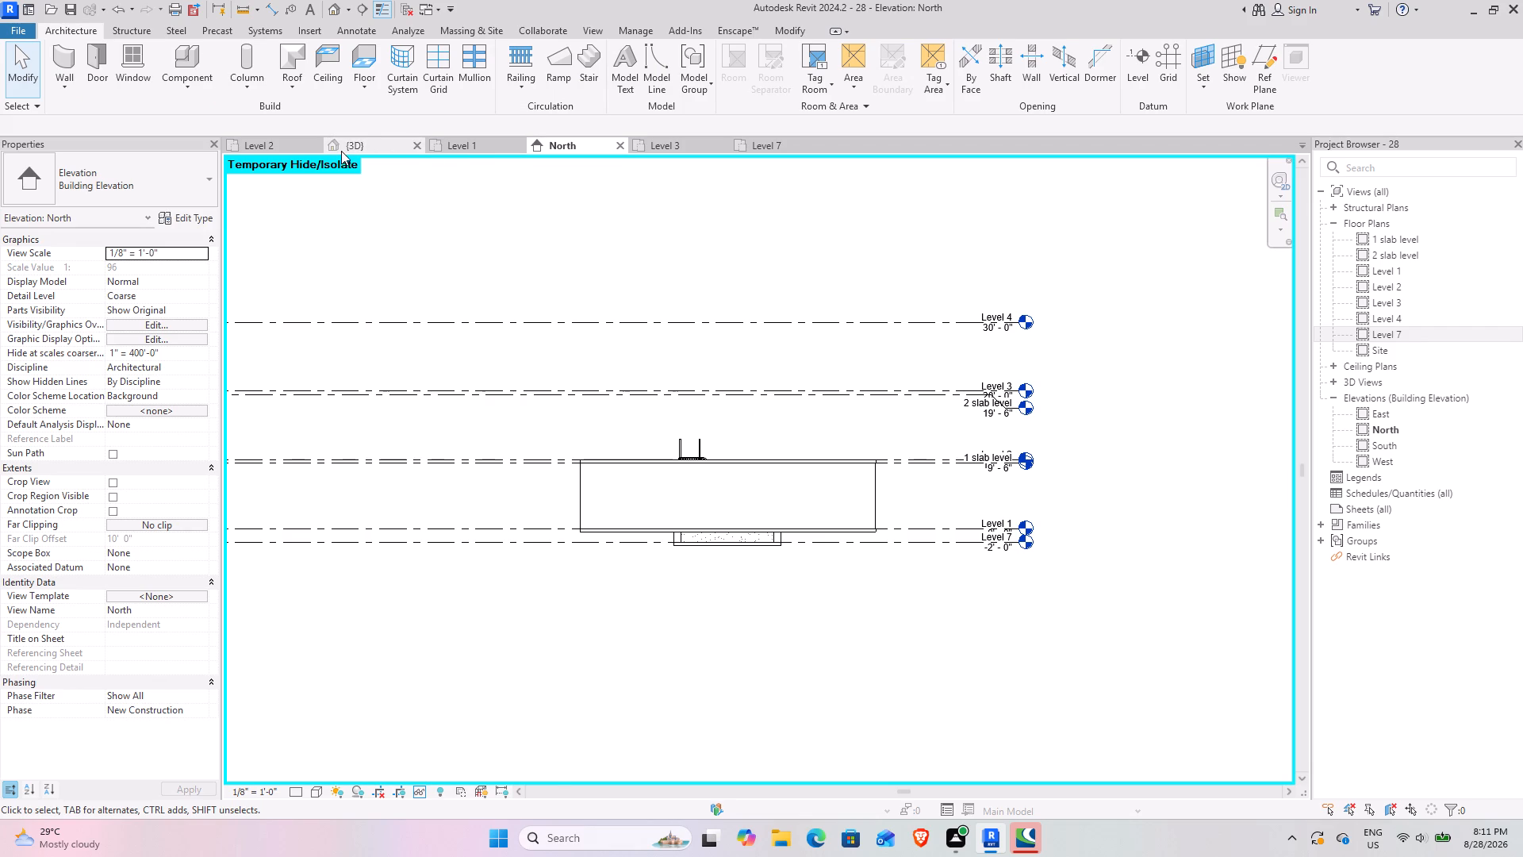
In the 3D view, face the model from the front and temporarily hide all the upper-floor walls above Level 2.
{"action": "left_click", "coordinate": [366, 139]}
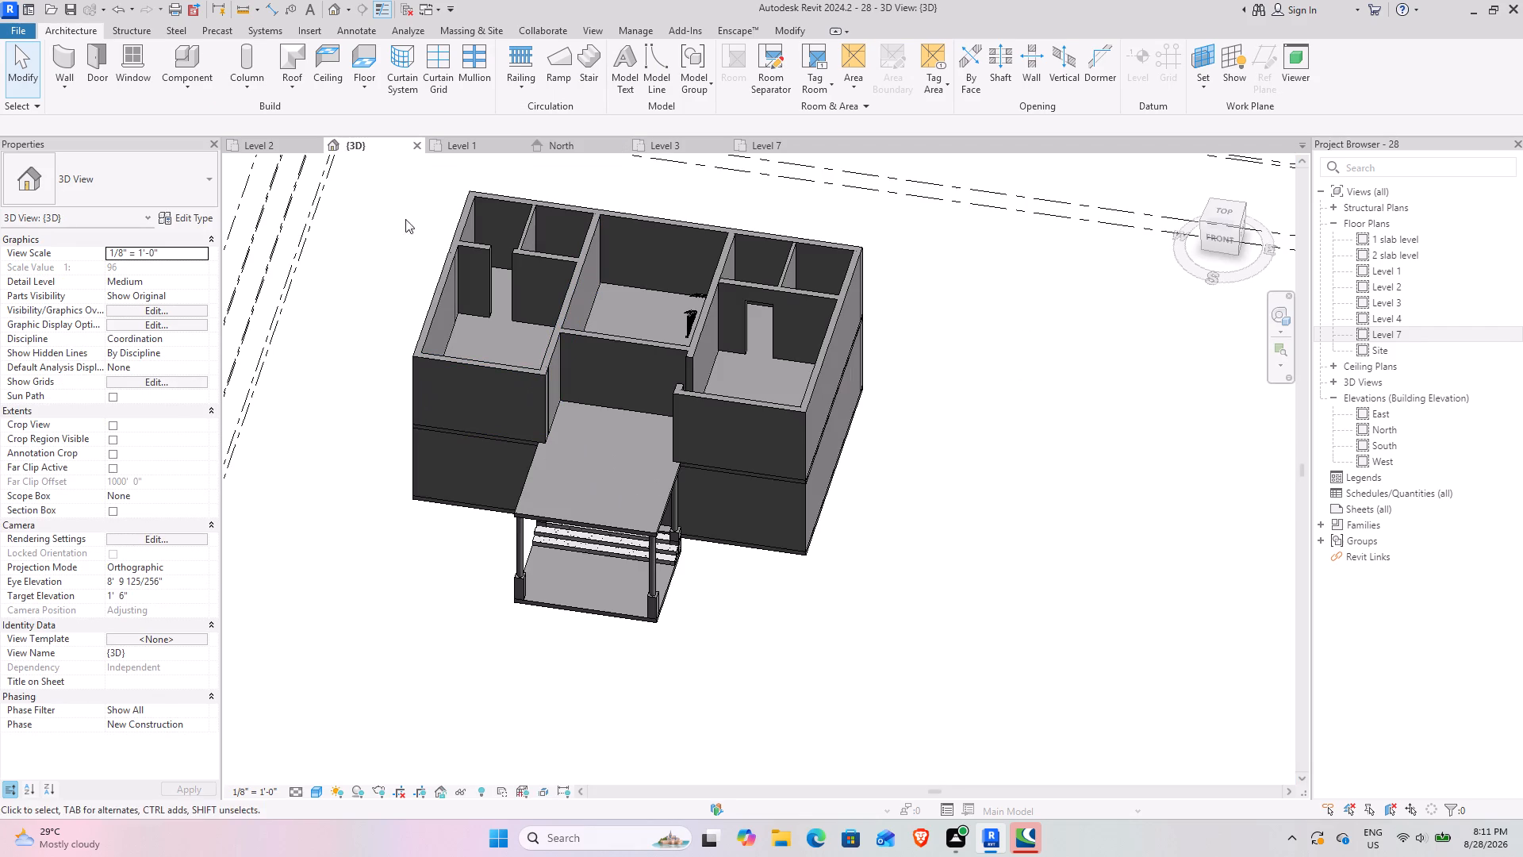
{"action": "left_click", "coordinate": [1223, 240]}
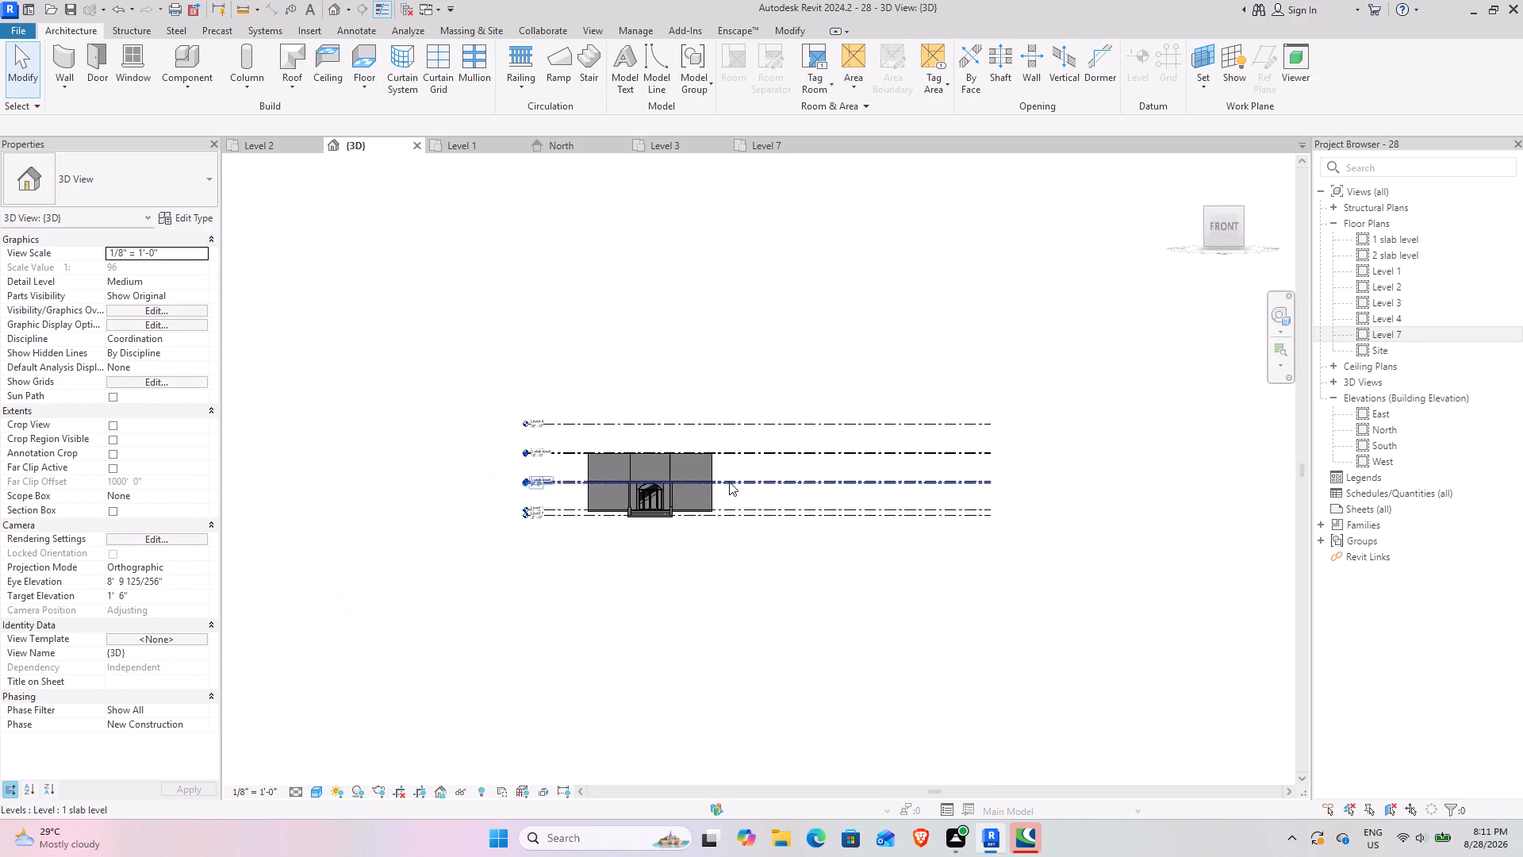
{"action": "scroll", "coordinate": [729, 482], "scroll_direction": "up", "scroll_amount": 7}
{"action": "left_click_drag", "start_coordinate": [773, 475], "coordinate": [416, 437]}
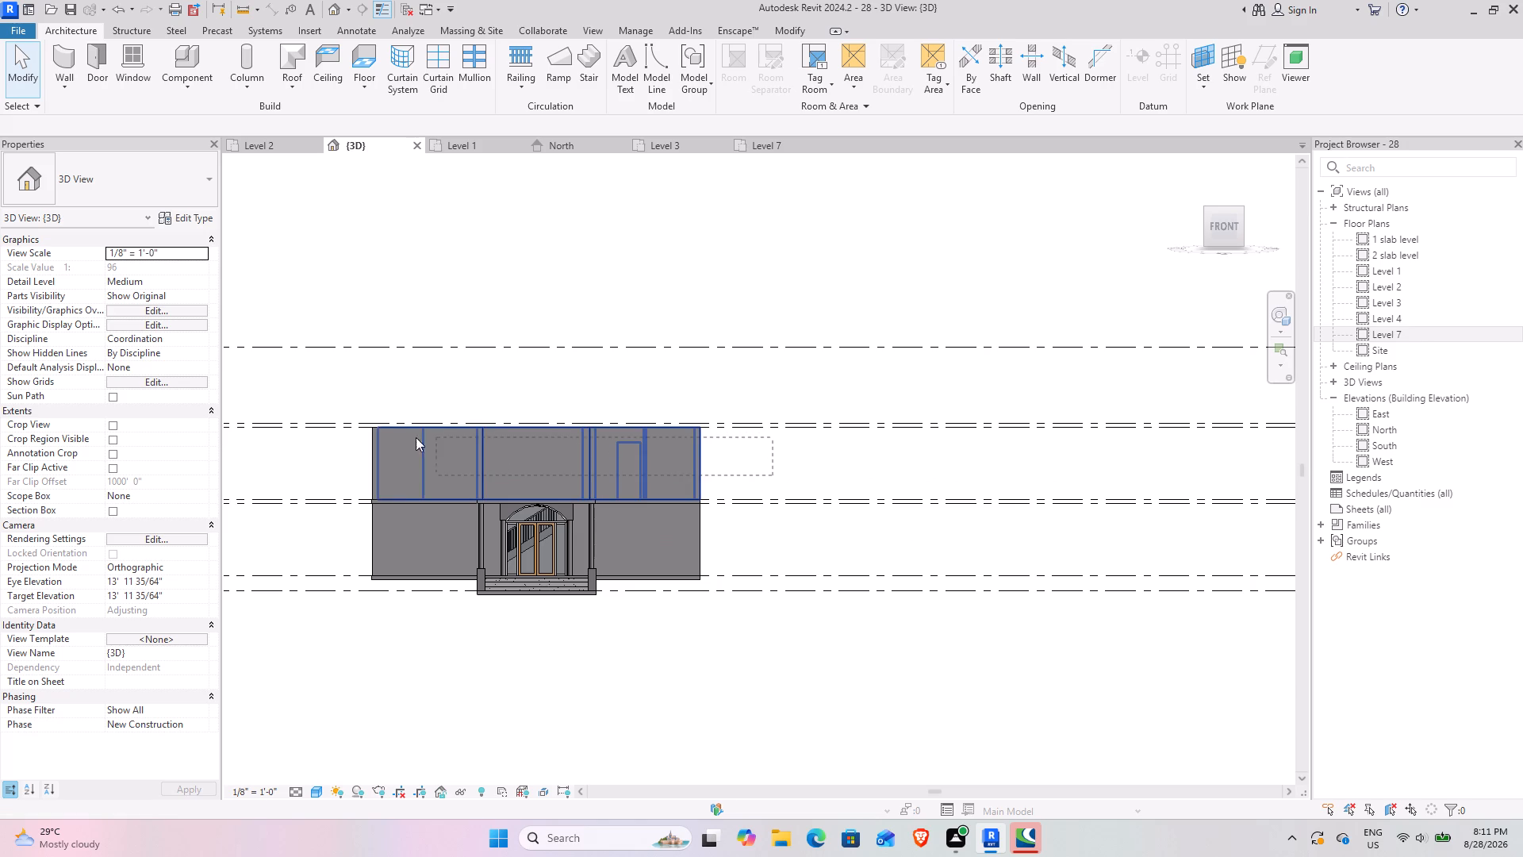
{"action": "left_click_drag", "start_coordinate": [416, 437], "coordinate": [348, 444]}
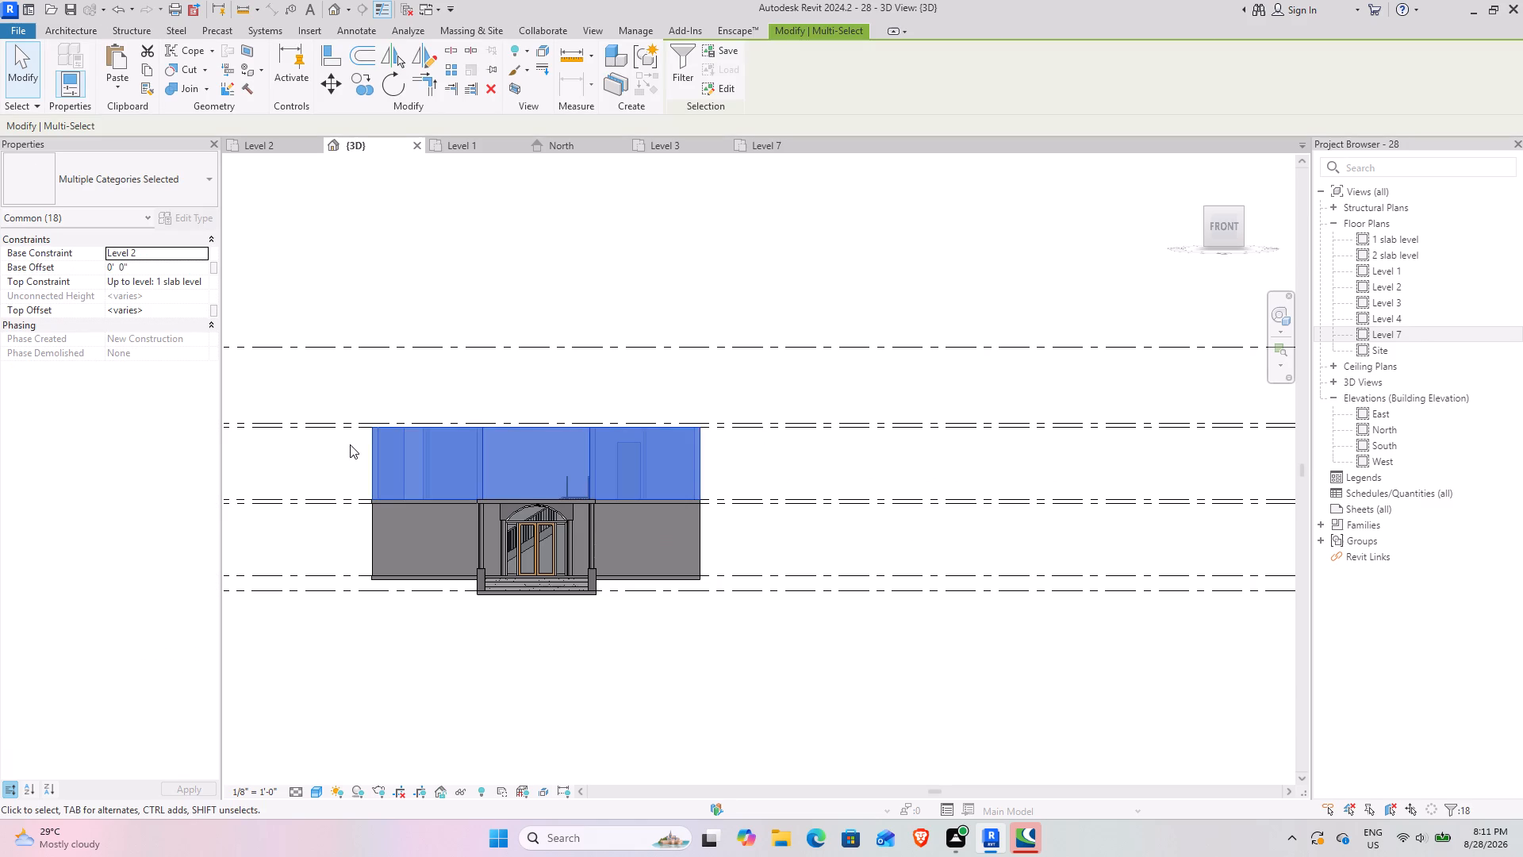
{"action": "type", "text": "hh"}
{"action": "scroll", "coordinate": [600, 471], "scroll_direction": "up", "scroll_amount": 3}
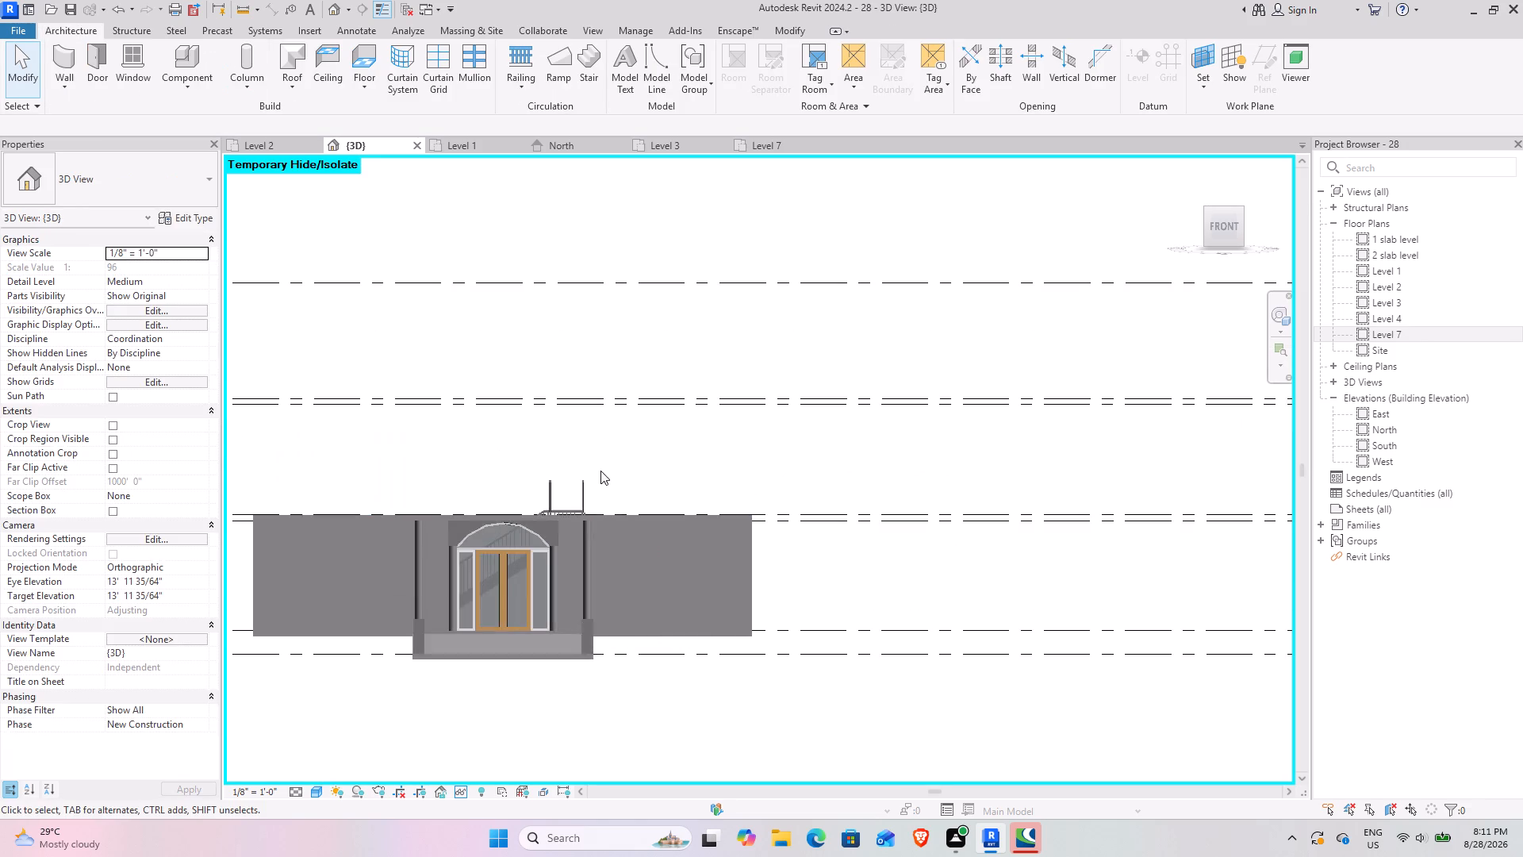
Temporarily hide the 6" floor slab at Level 2 in the 3D view.
{"action": "left_click", "coordinate": [625, 517]}
{"action": "type", "text": "hh"}
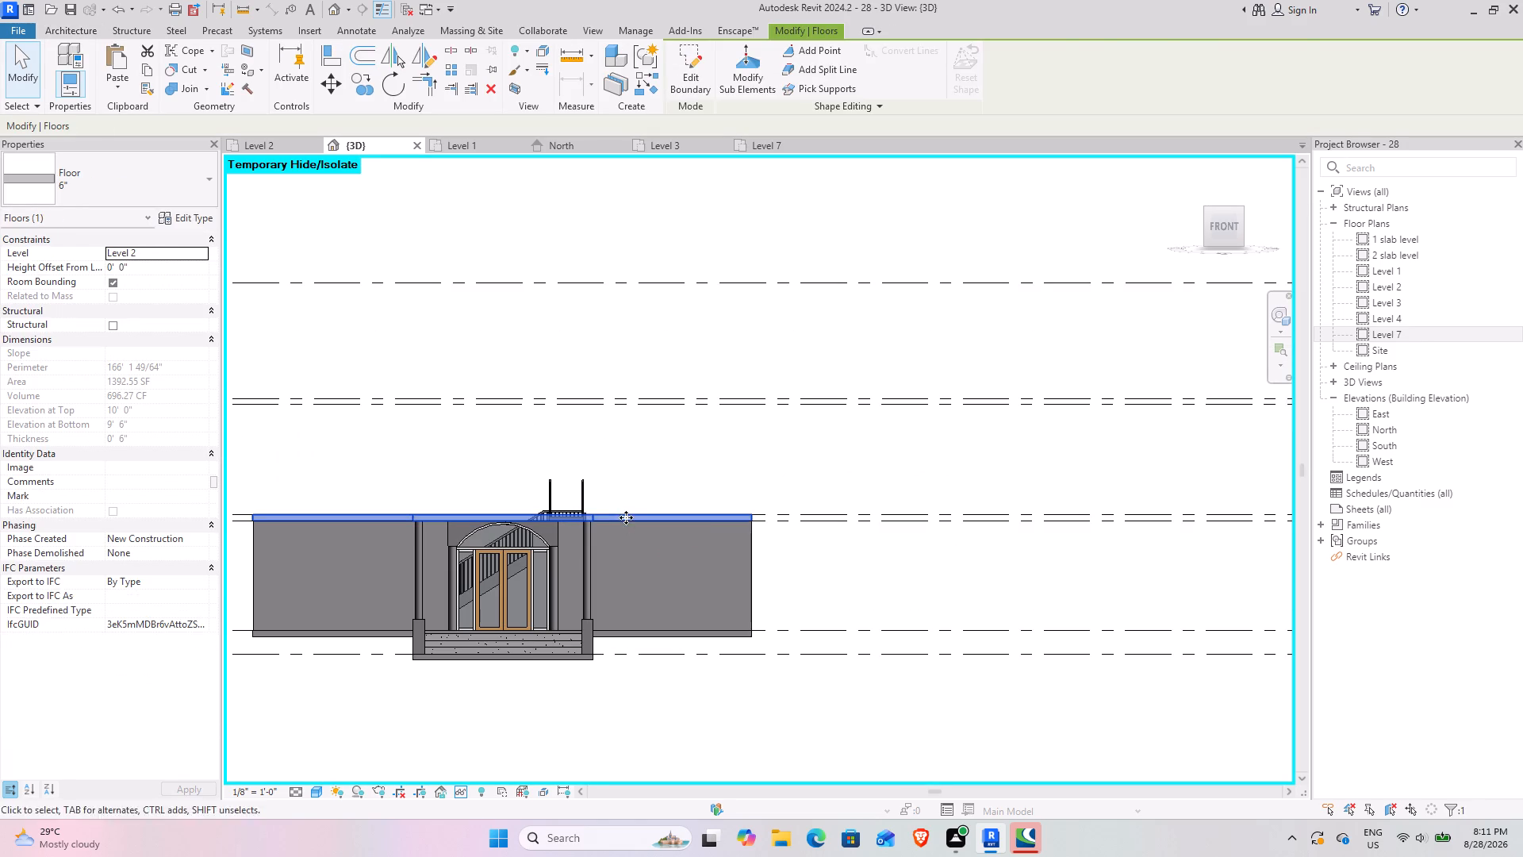
Examine the staircase and the toilet walls beneath it in the 3D view and on the Level 1 floor plan.
{"action": "middle_click_drag", "start_coordinate": [613, 453], "coordinate": [723, 686]}
{"action": "scroll", "coordinate": [467, 479], "scroll_direction": "up", "scroll_amount": 6}
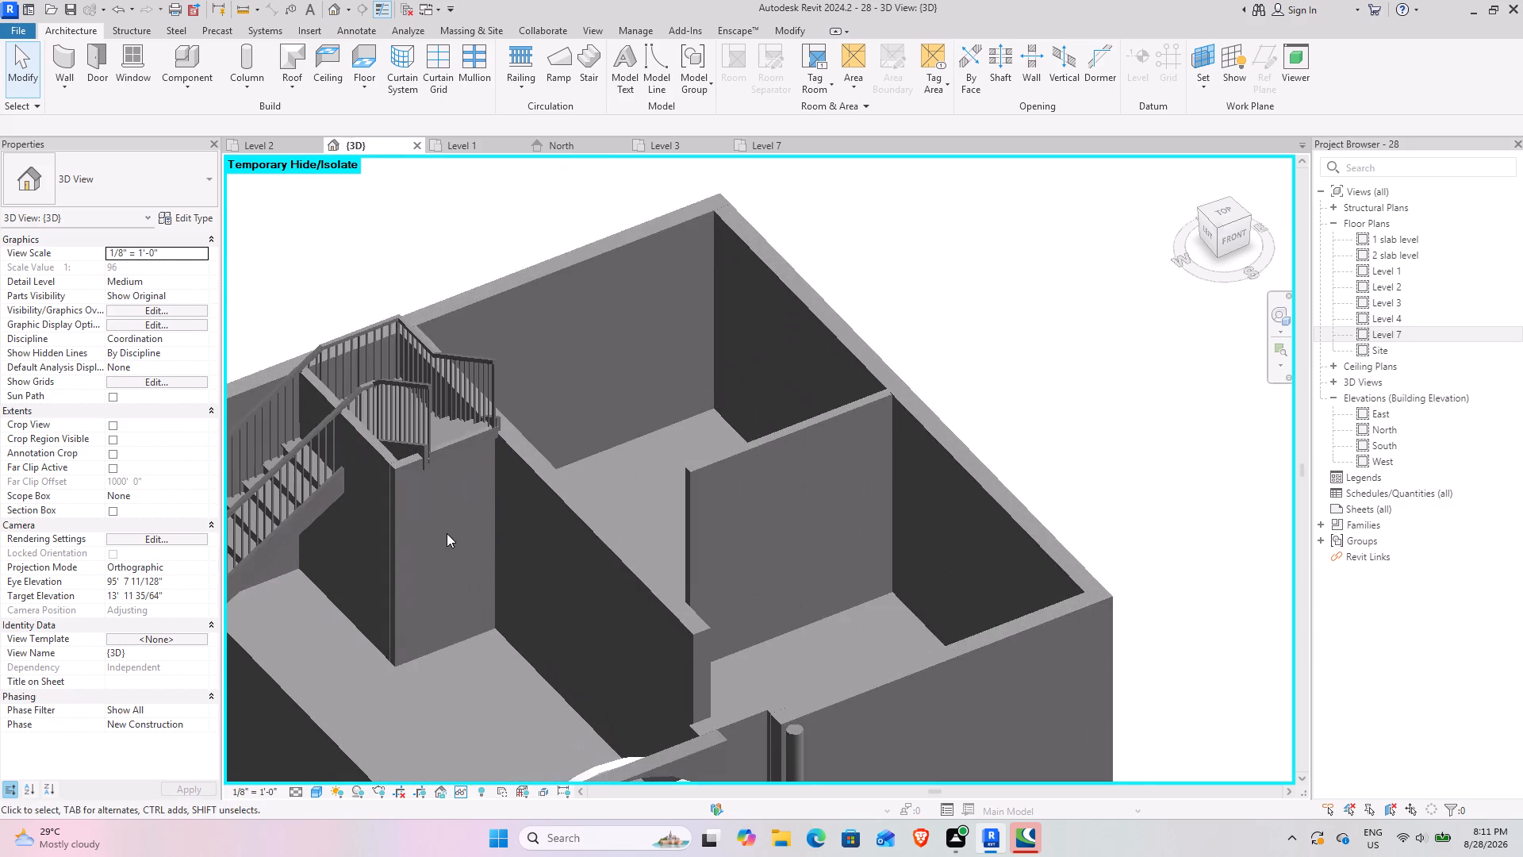
{"action": "middle_click_drag", "start_coordinate": [447, 536], "coordinate": [516, 549], "text": "shift"}
{"action": "middle_click_drag", "start_coordinate": [528, 571], "coordinate": [808, 201]}
{"action": "scroll", "coordinate": [700, 367], "scroll_direction": "up", "scroll_amount": 6}
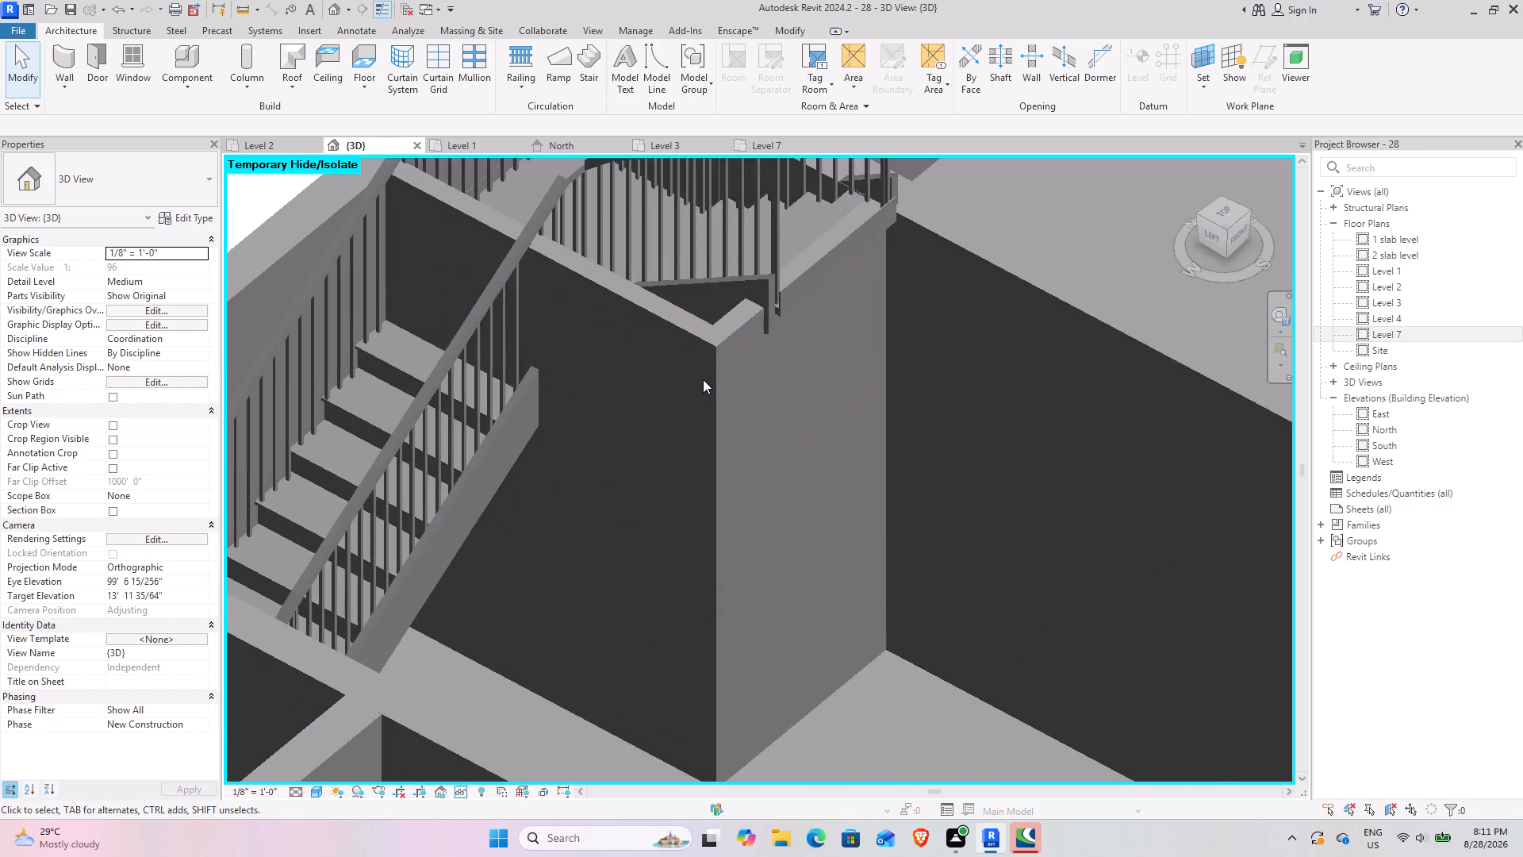
{"action": "scroll", "coordinate": [685, 350], "scroll_direction": "down", "scroll_amount": 4}
{"action": "middle_click_drag", "start_coordinate": [733, 434], "coordinate": [664, 417], "text": "shift"}
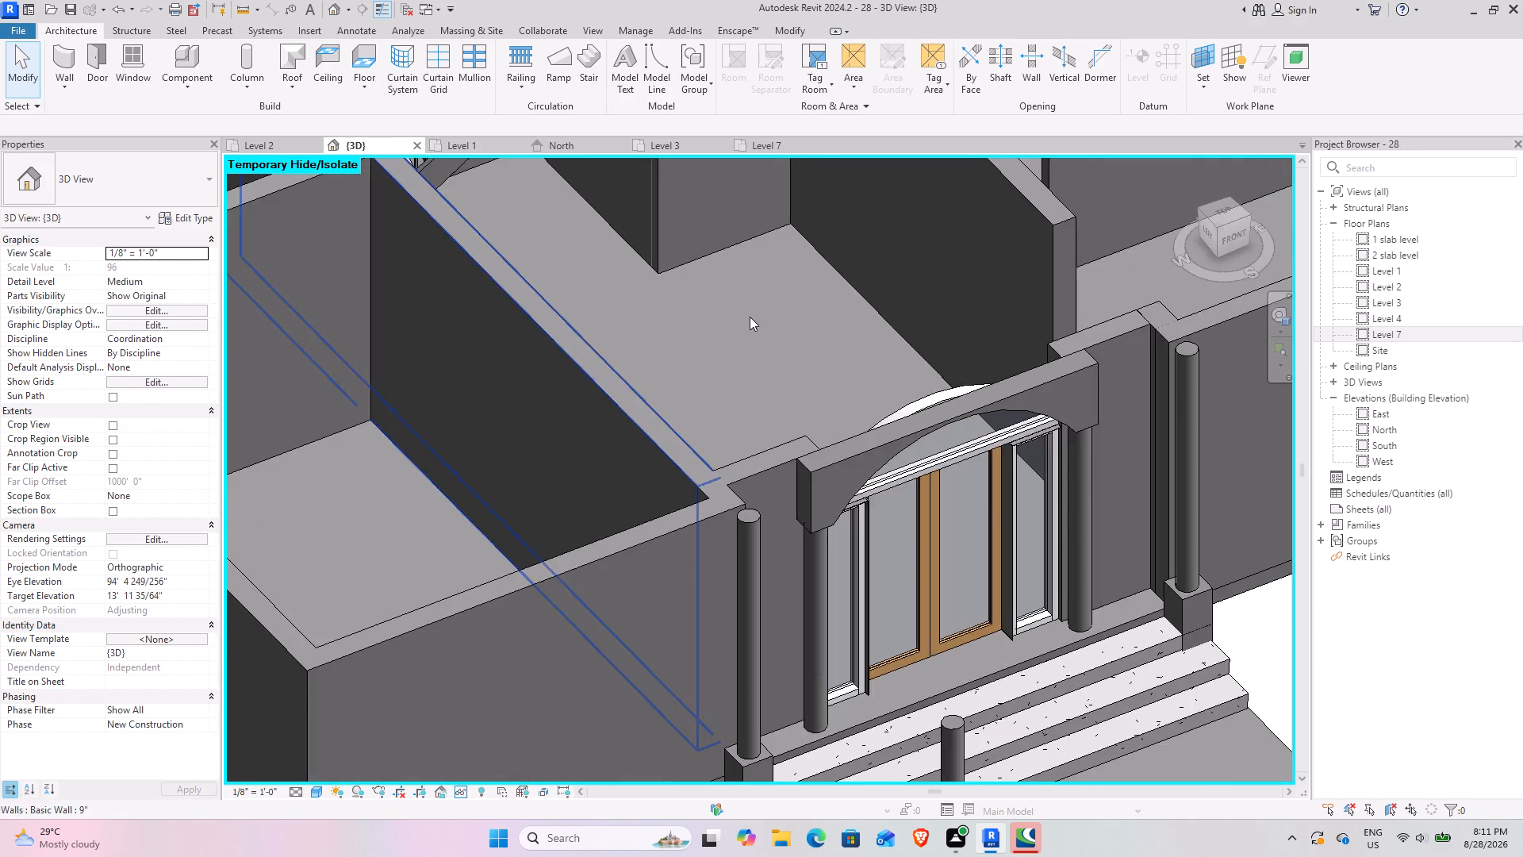
{"action": "middle_click_drag", "start_coordinate": [742, 339], "coordinate": [616, 486]}
{"action": "scroll", "coordinate": [607, 448], "scroll_direction": "down", "scroll_amount": 4}
{"action": "middle_click_drag", "start_coordinate": [688, 414], "coordinate": [605, 480]}
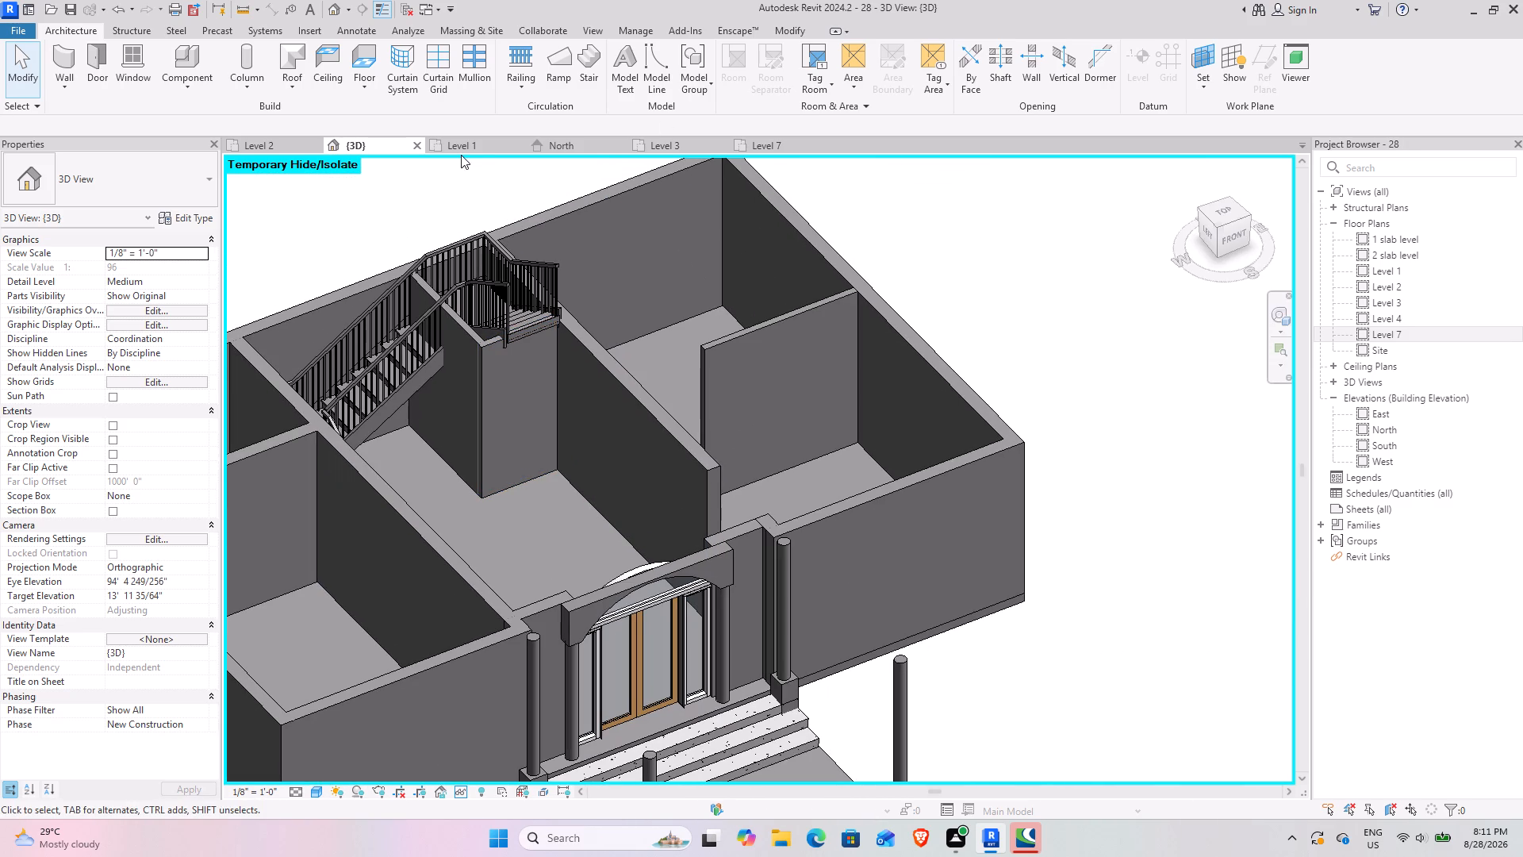
{"action": "left_click", "coordinate": [461, 155]}
{"action": "left_click", "coordinate": [460, 152]}
{"action": "scroll", "coordinate": [850, 436], "scroll_direction": "down", "scroll_amount": 3}
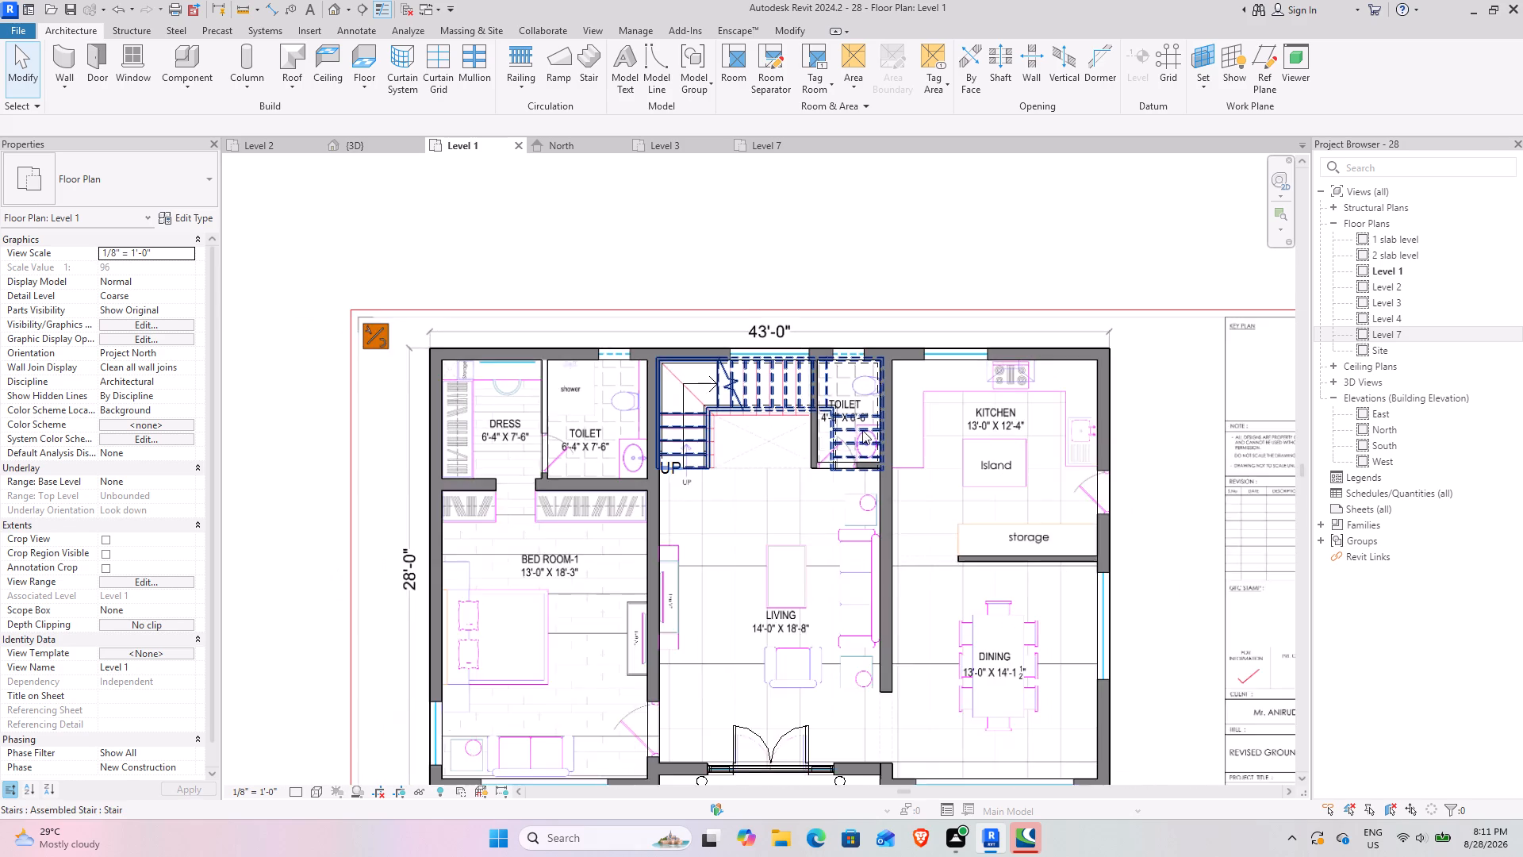
{"action": "middle_click_drag", "start_coordinate": [850, 427], "coordinate": [582, 390]}
{"action": "scroll", "coordinate": [554, 363], "scroll_direction": "up", "scroll_amount": 12}
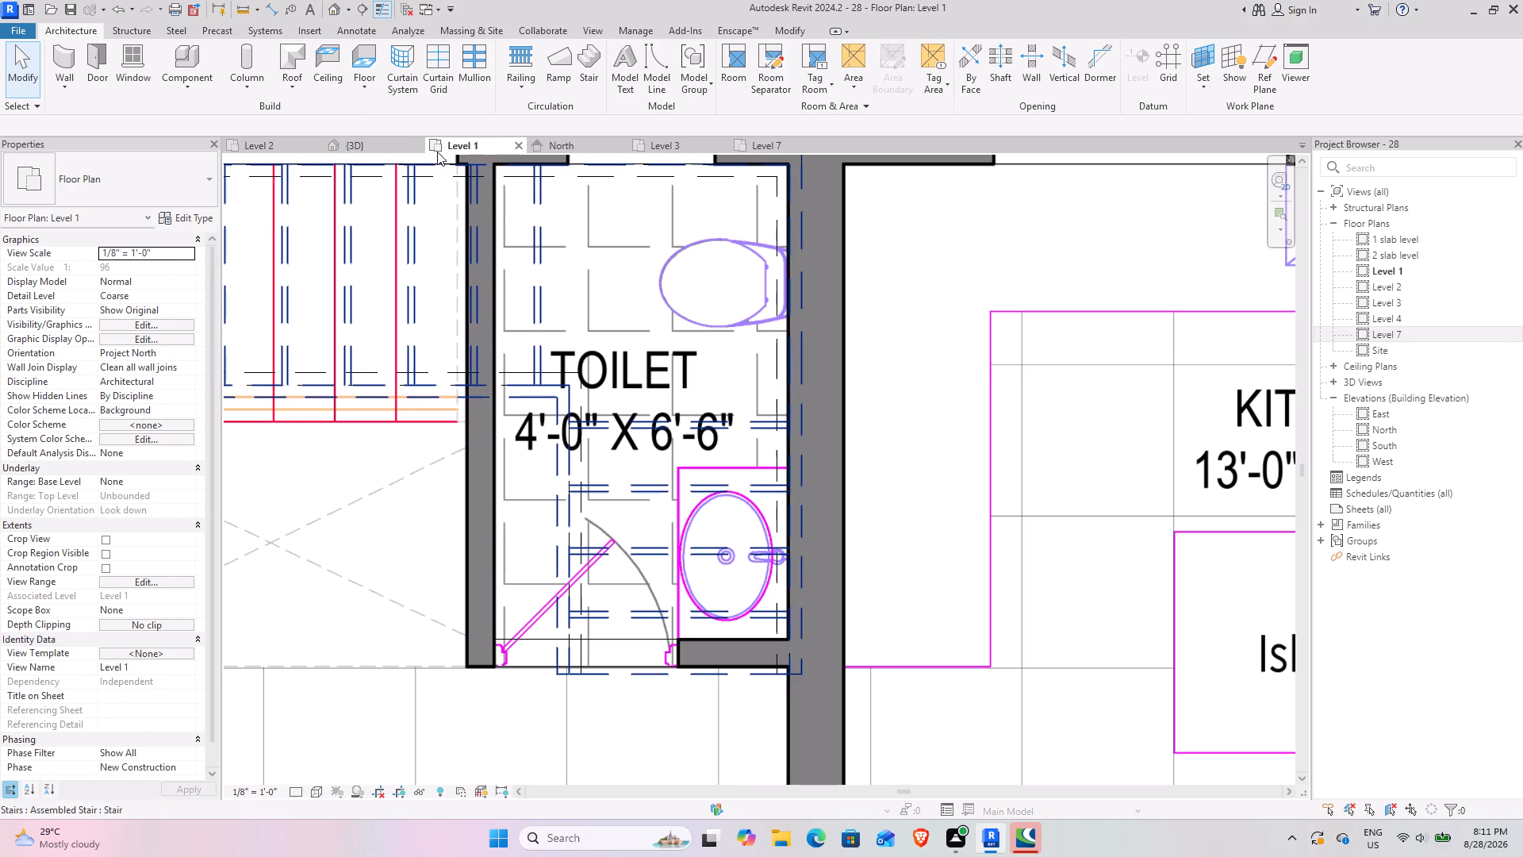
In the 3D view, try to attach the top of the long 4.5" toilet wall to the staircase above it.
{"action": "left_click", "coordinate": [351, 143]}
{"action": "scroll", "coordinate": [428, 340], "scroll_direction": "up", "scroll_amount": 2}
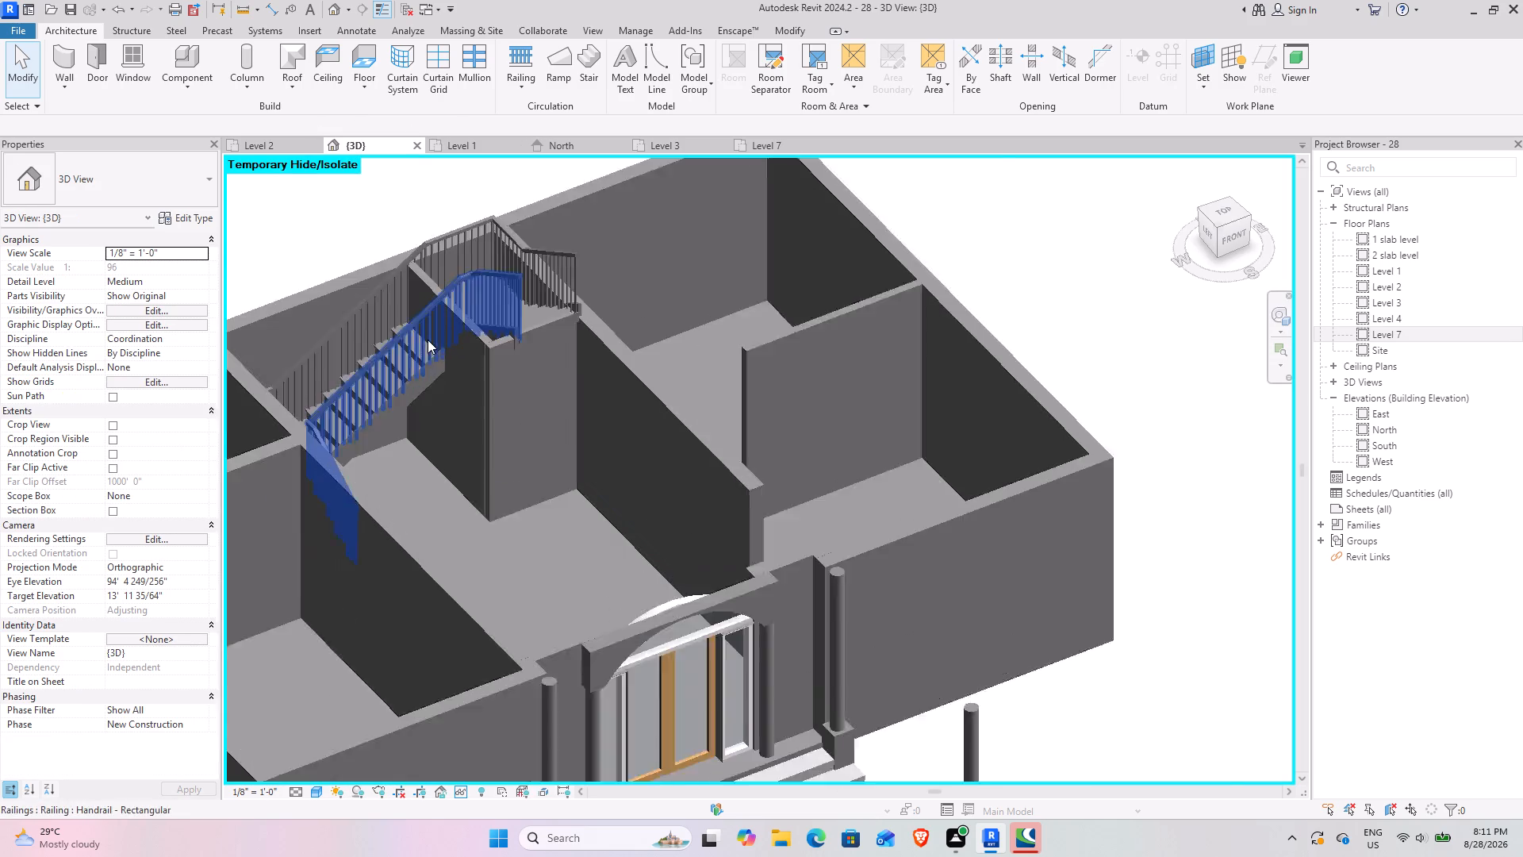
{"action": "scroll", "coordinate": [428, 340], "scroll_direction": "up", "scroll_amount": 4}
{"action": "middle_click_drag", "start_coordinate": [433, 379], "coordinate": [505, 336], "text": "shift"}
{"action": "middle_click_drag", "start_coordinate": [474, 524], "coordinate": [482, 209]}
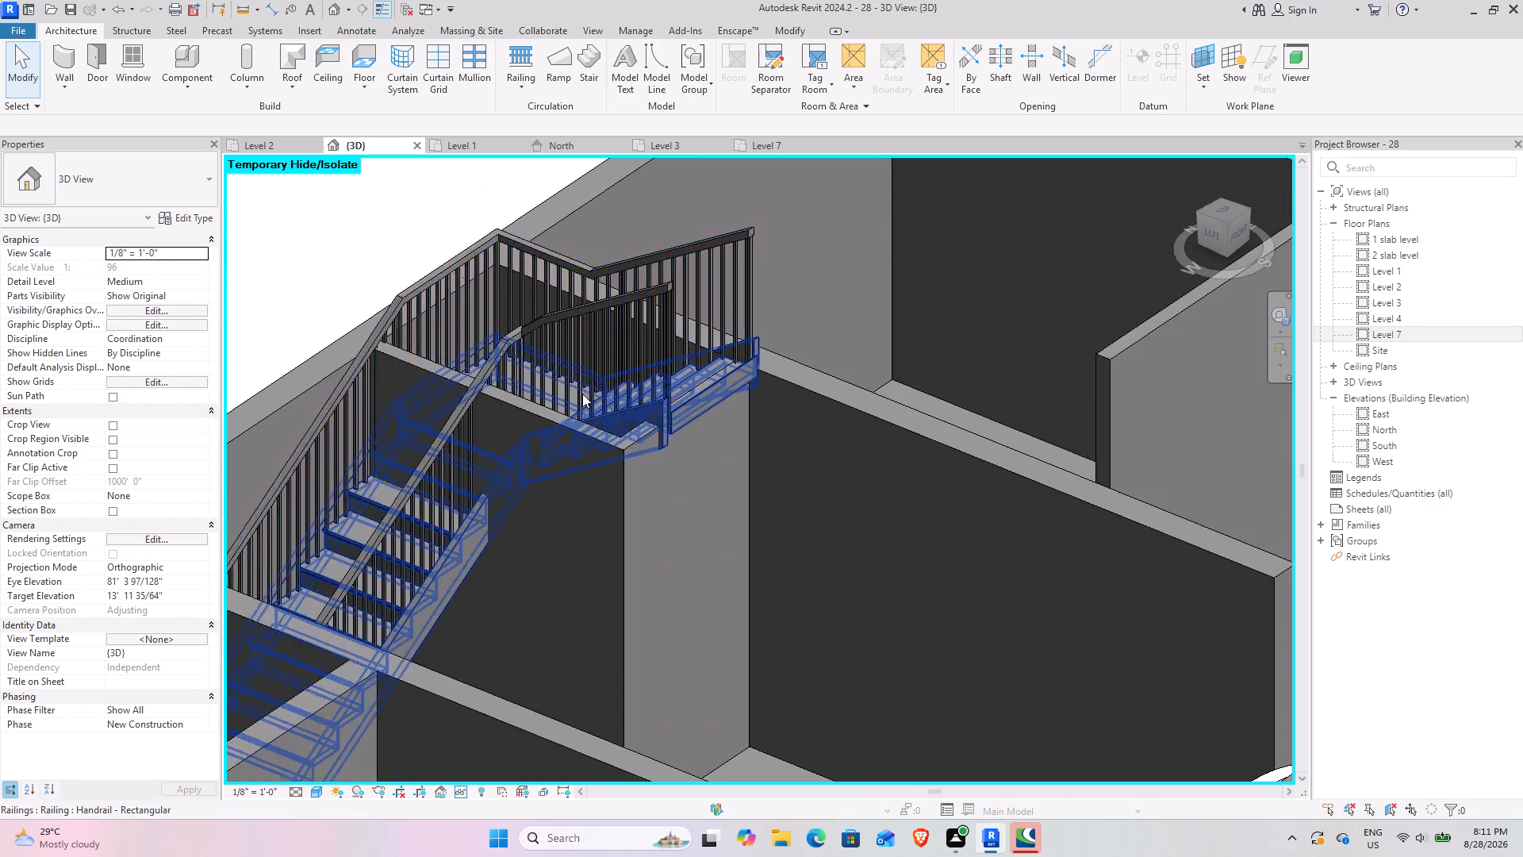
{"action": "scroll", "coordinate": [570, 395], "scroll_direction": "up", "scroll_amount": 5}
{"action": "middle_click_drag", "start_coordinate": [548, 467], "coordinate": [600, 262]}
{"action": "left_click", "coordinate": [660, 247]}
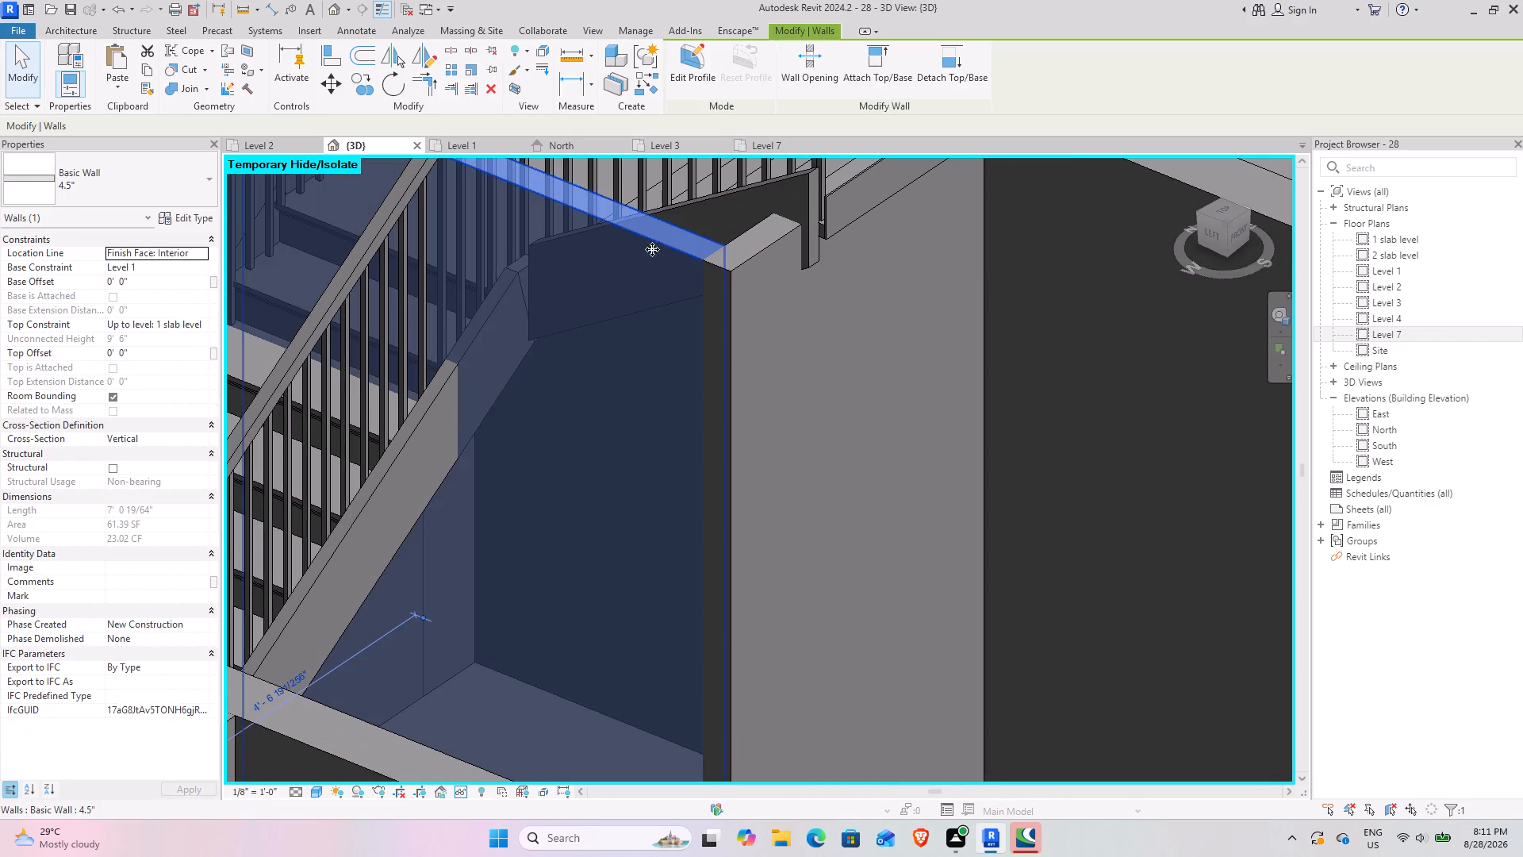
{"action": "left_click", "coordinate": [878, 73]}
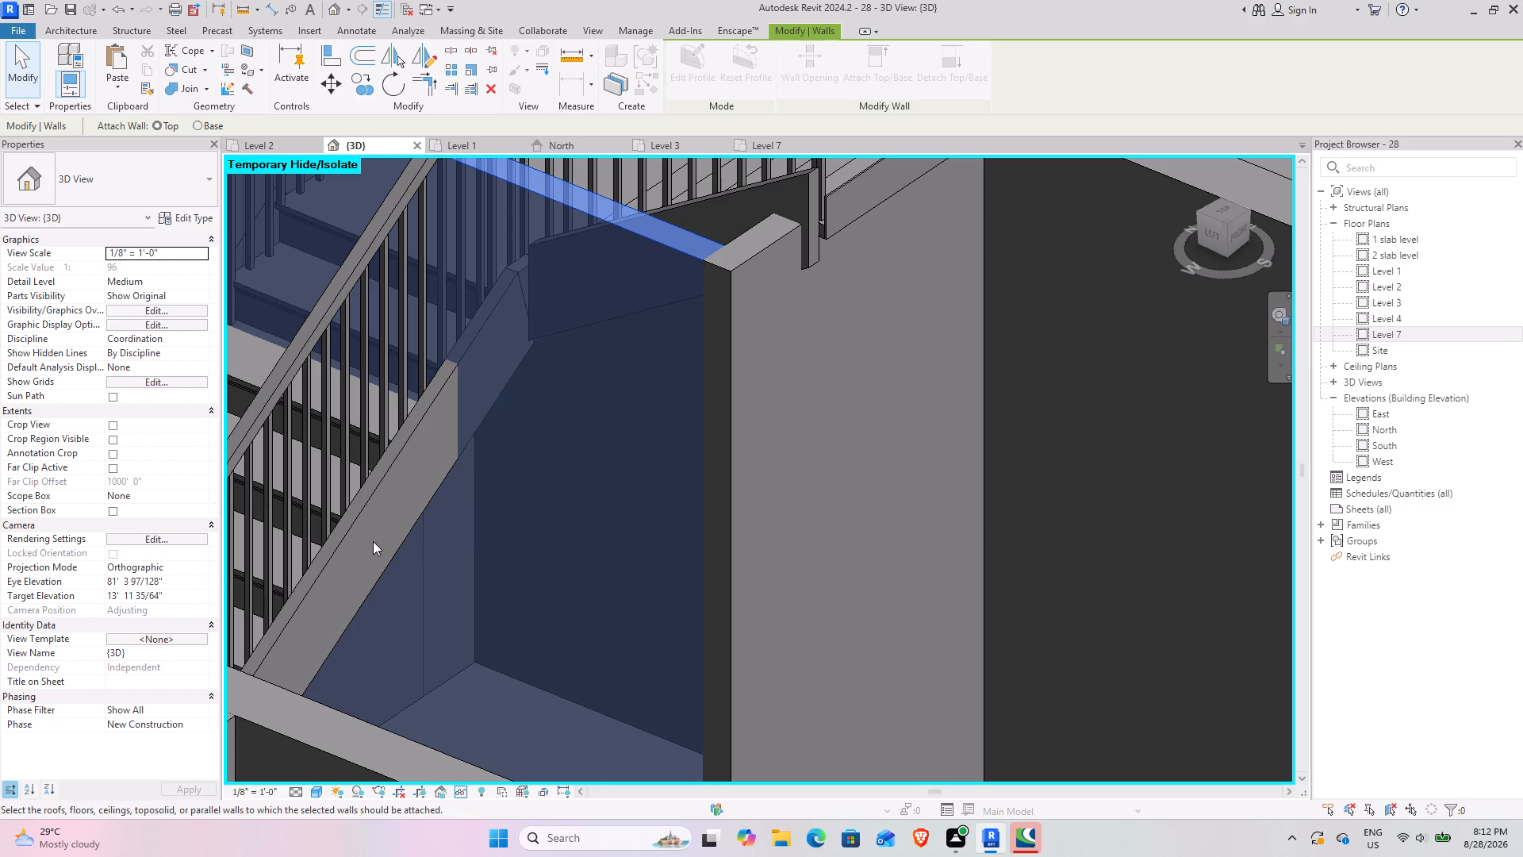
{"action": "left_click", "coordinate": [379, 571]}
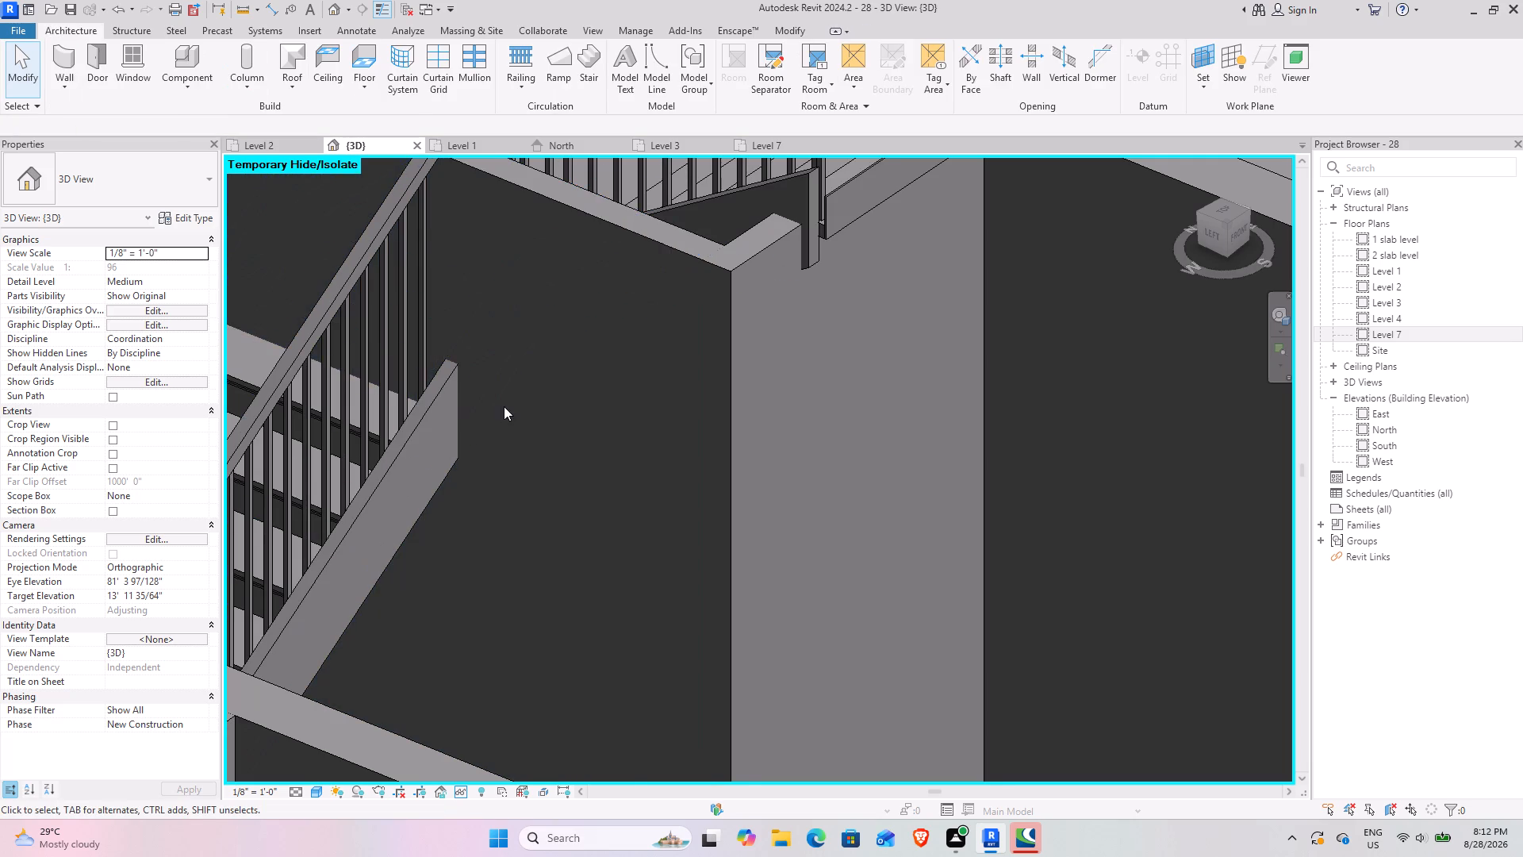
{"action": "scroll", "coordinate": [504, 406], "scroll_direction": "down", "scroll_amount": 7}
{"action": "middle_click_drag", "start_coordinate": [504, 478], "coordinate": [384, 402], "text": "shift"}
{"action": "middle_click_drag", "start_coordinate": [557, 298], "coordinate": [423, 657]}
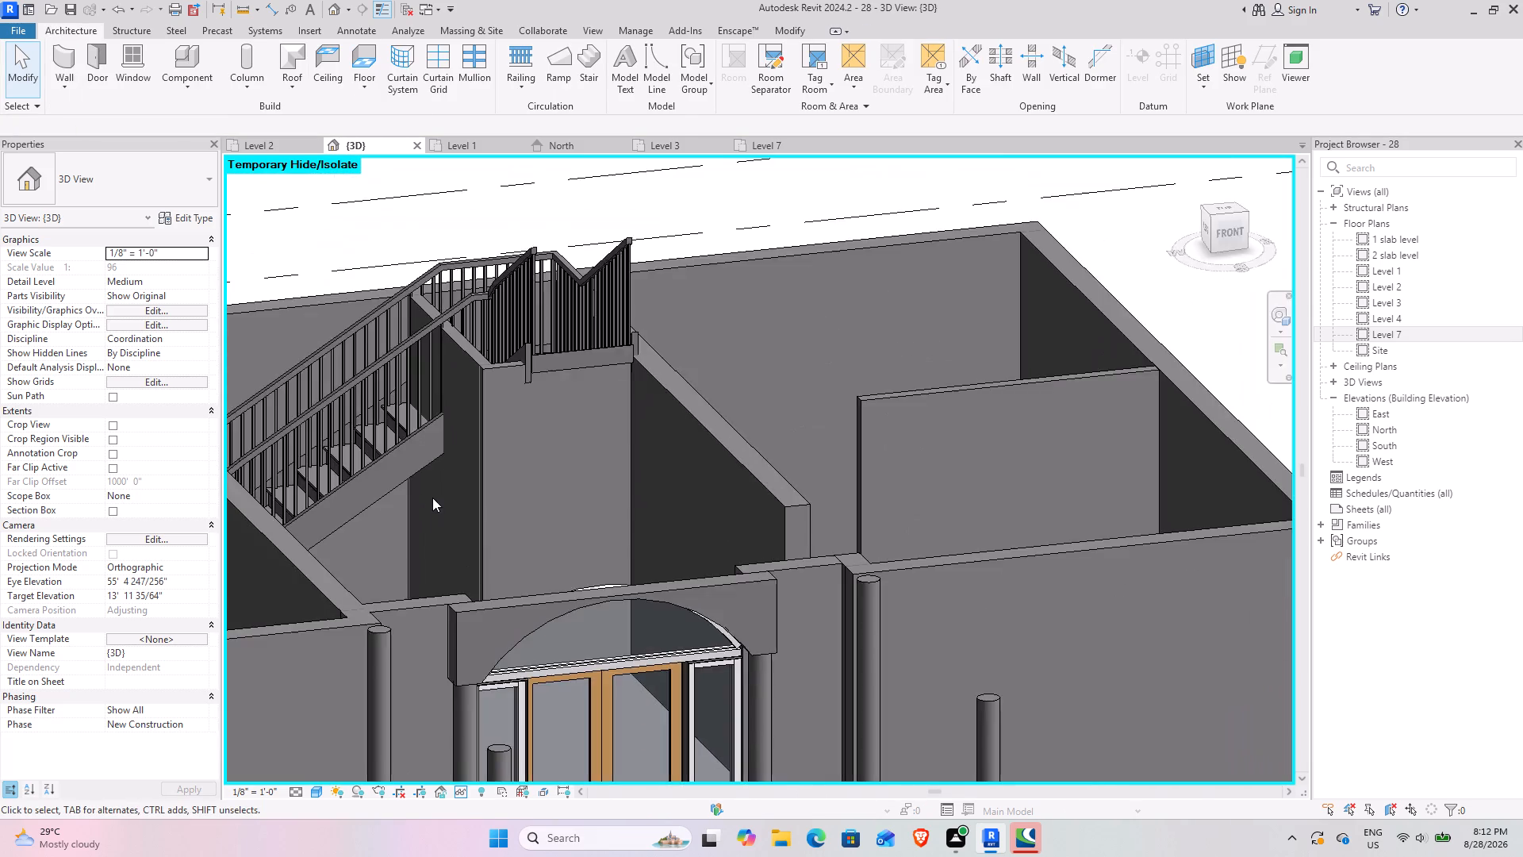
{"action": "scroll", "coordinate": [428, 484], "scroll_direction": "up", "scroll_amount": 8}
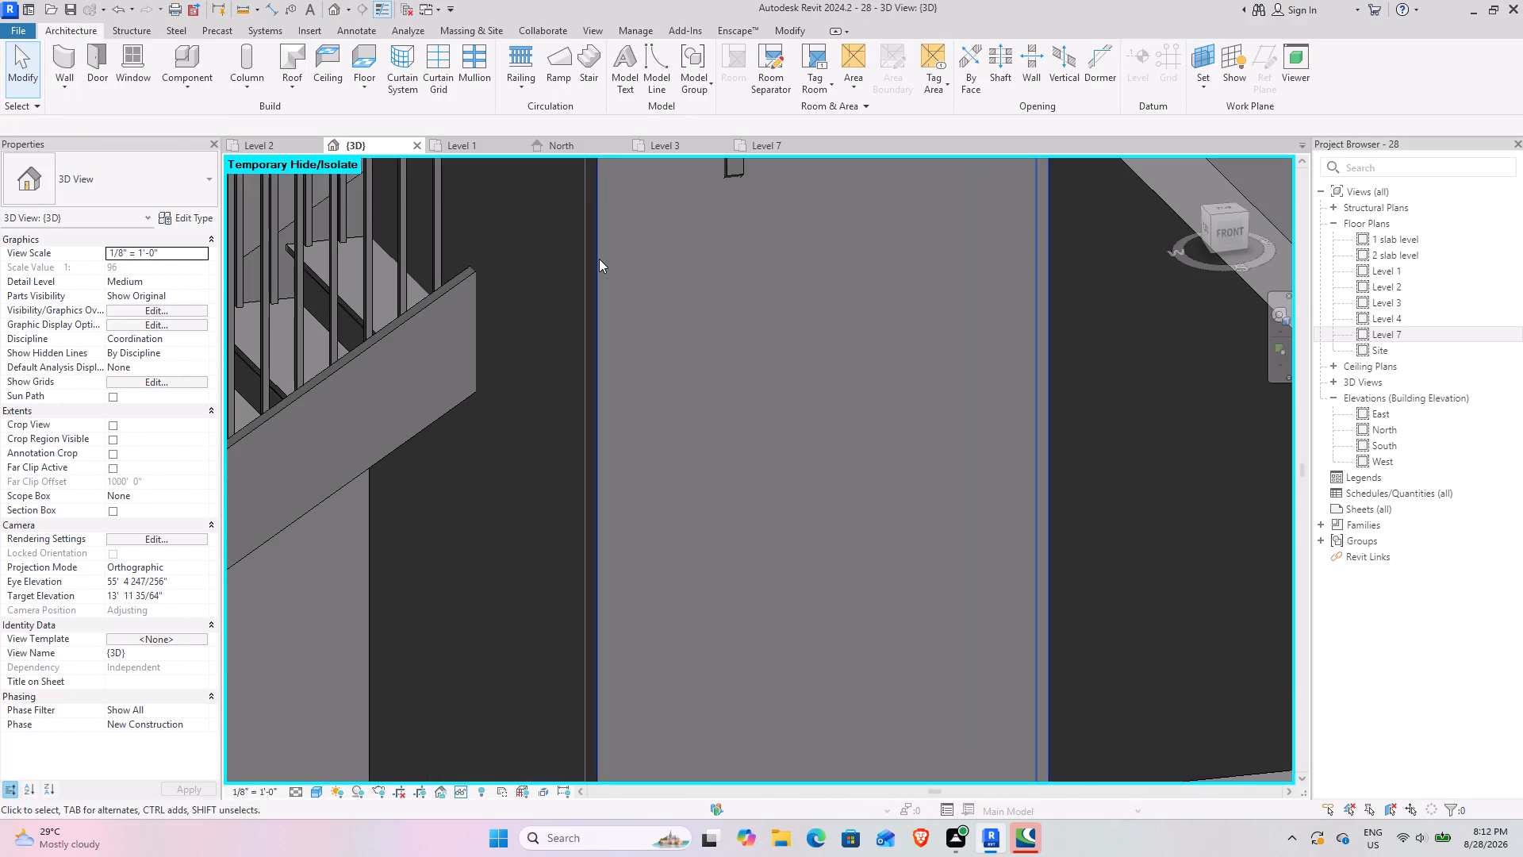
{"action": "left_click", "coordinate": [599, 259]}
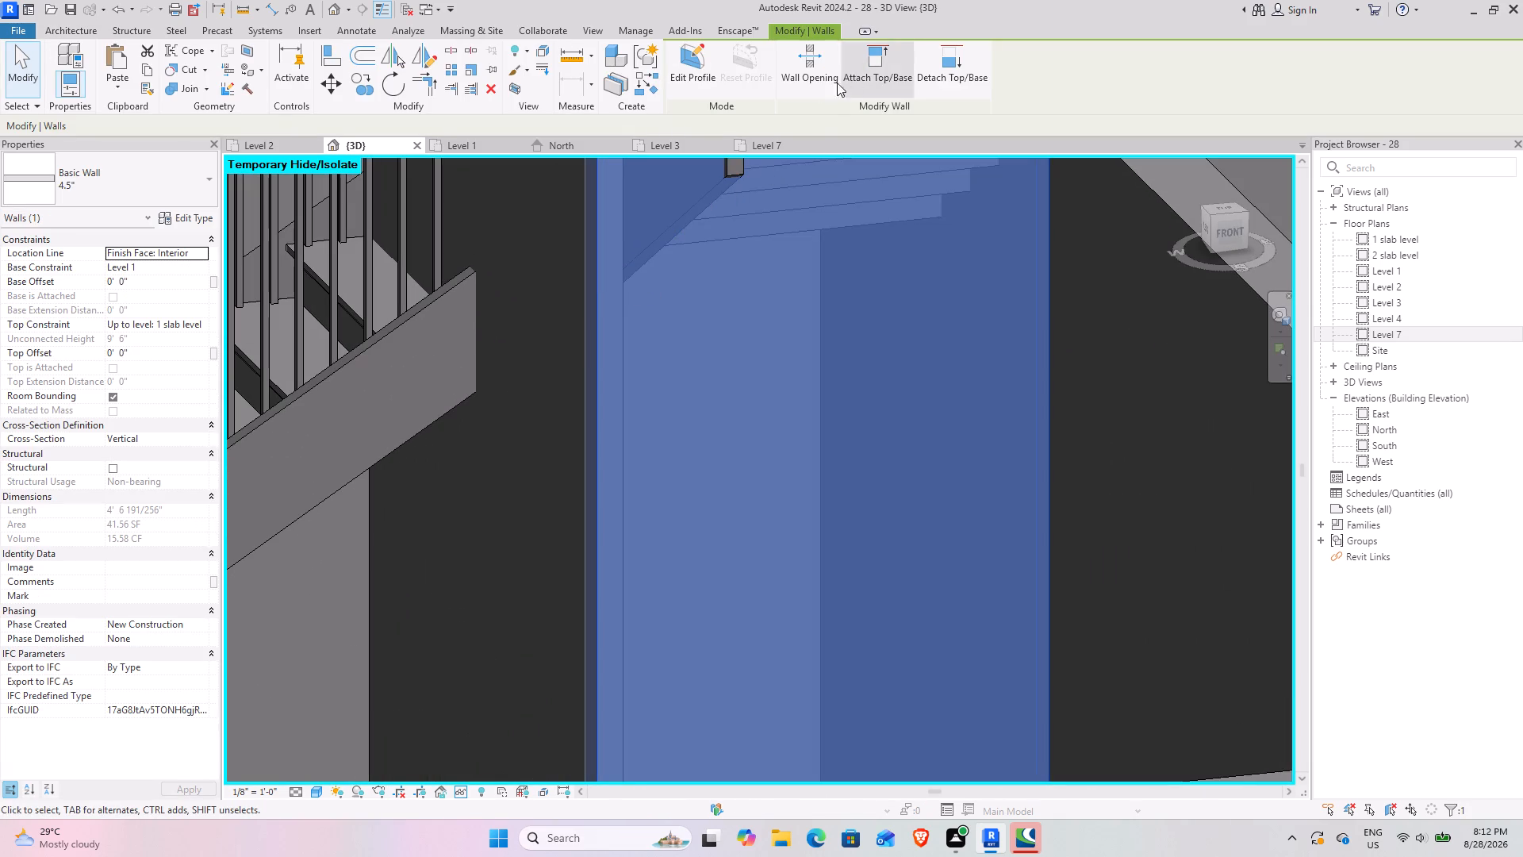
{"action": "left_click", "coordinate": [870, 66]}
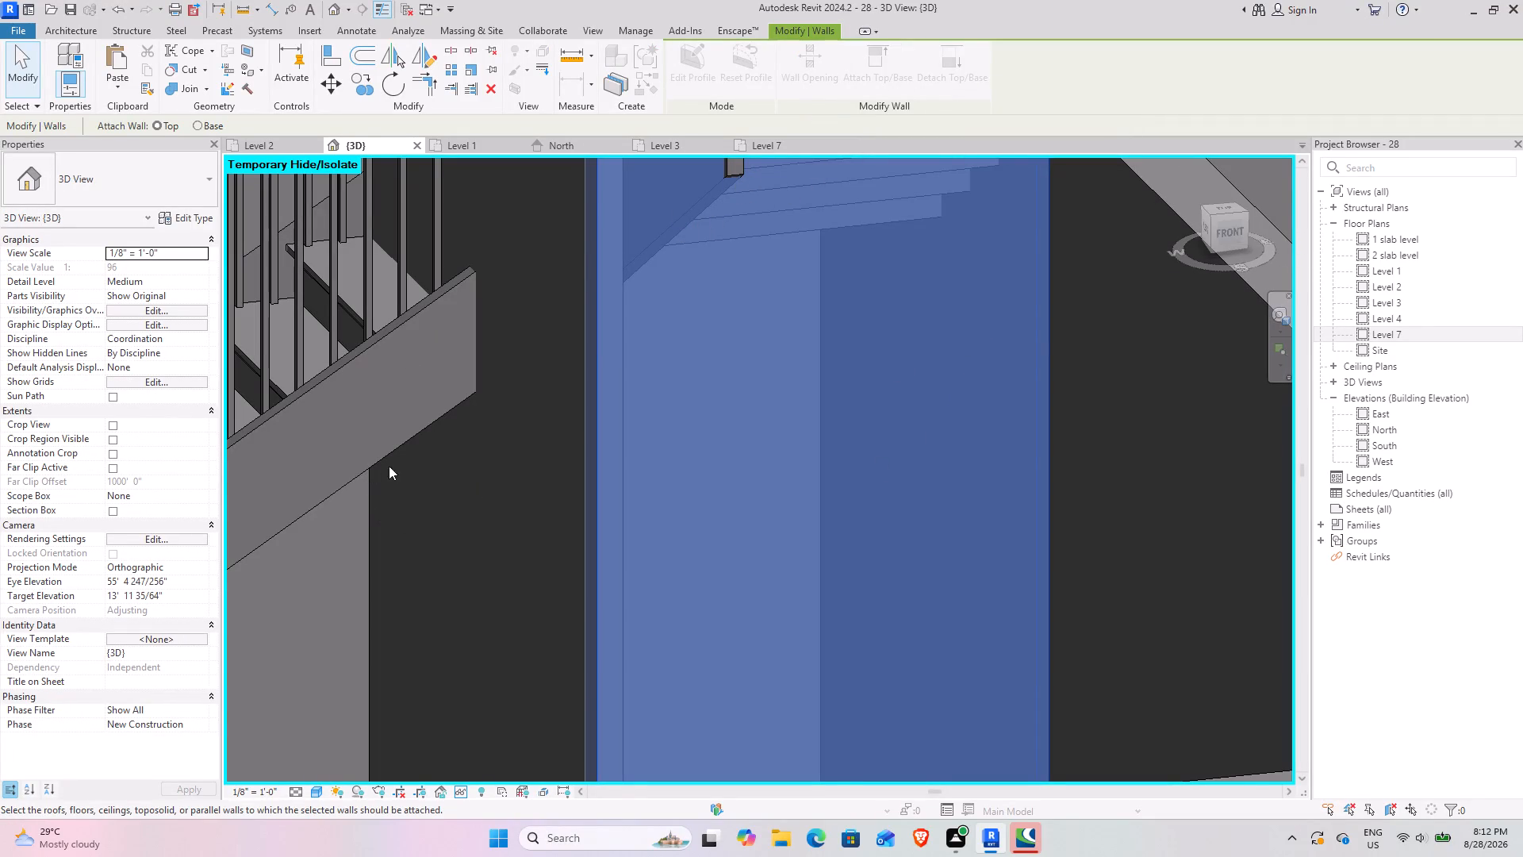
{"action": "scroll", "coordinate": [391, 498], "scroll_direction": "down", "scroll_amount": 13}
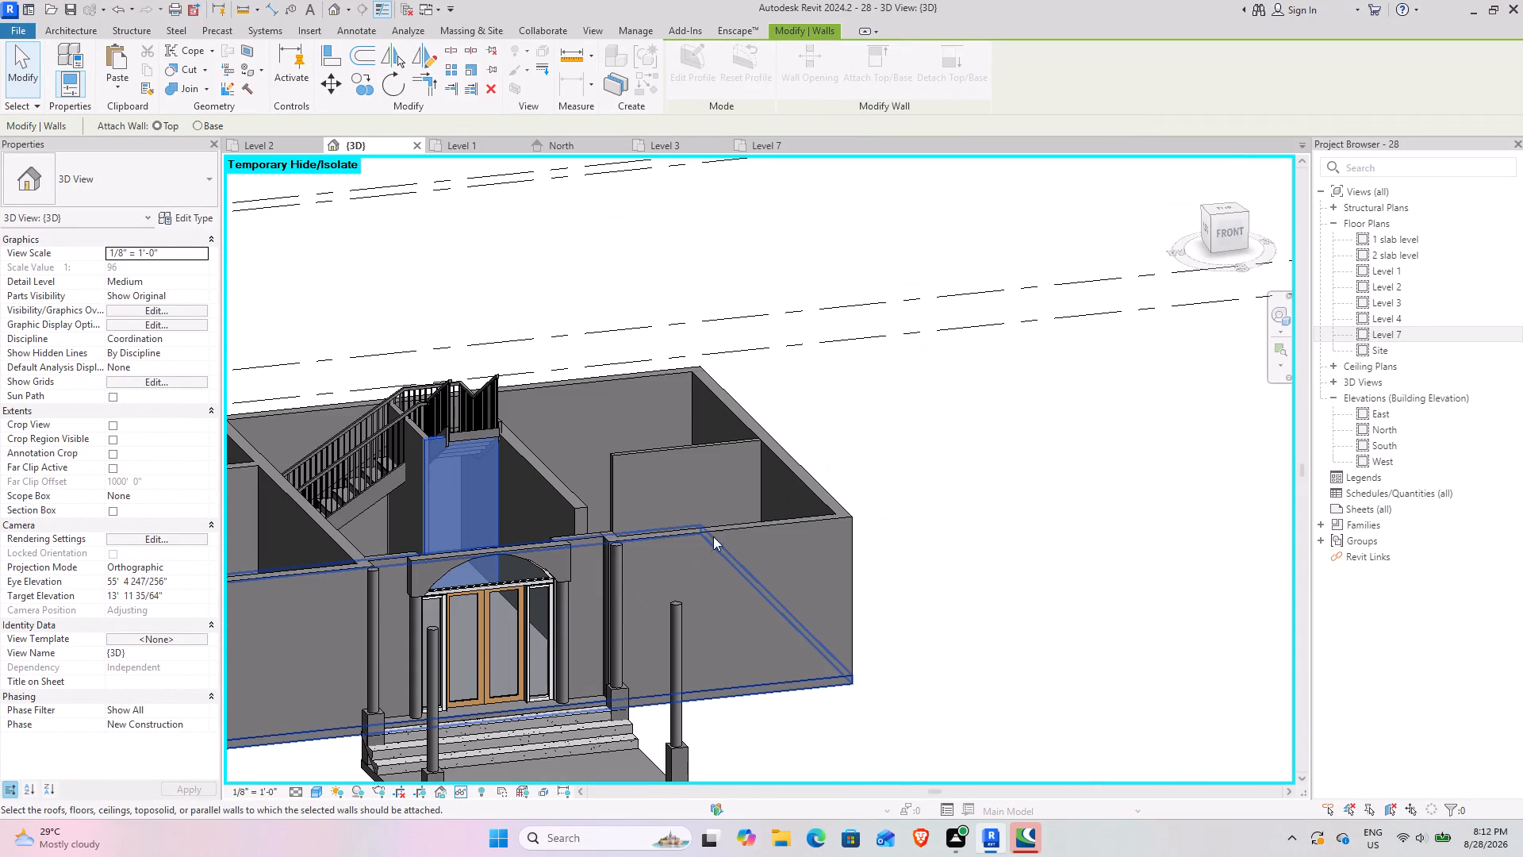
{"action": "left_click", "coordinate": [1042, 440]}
Lower the top of the long 4.5" toilet wall below the stair flight, to a top offset of about -3' 10 13/16".
{"action": "scroll", "coordinate": [472, 394], "scroll_direction": "up", "scroll_amount": 9}
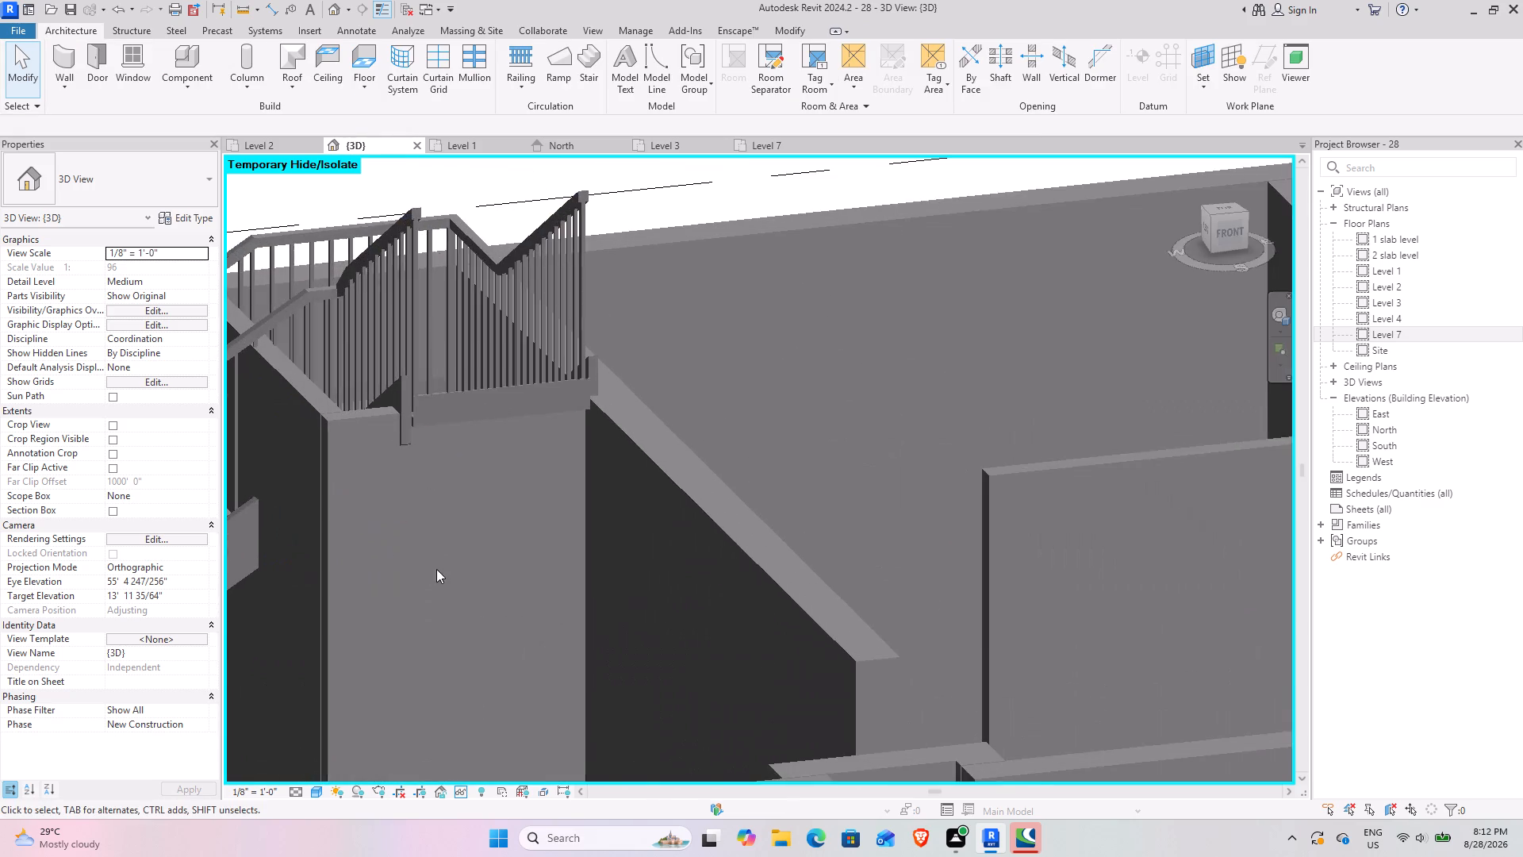
{"action": "middle_click_drag", "start_coordinate": [436, 569], "coordinate": [778, 437]}
{"action": "scroll", "coordinate": [696, 448], "scroll_direction": "down", "scroll_amount": 4}
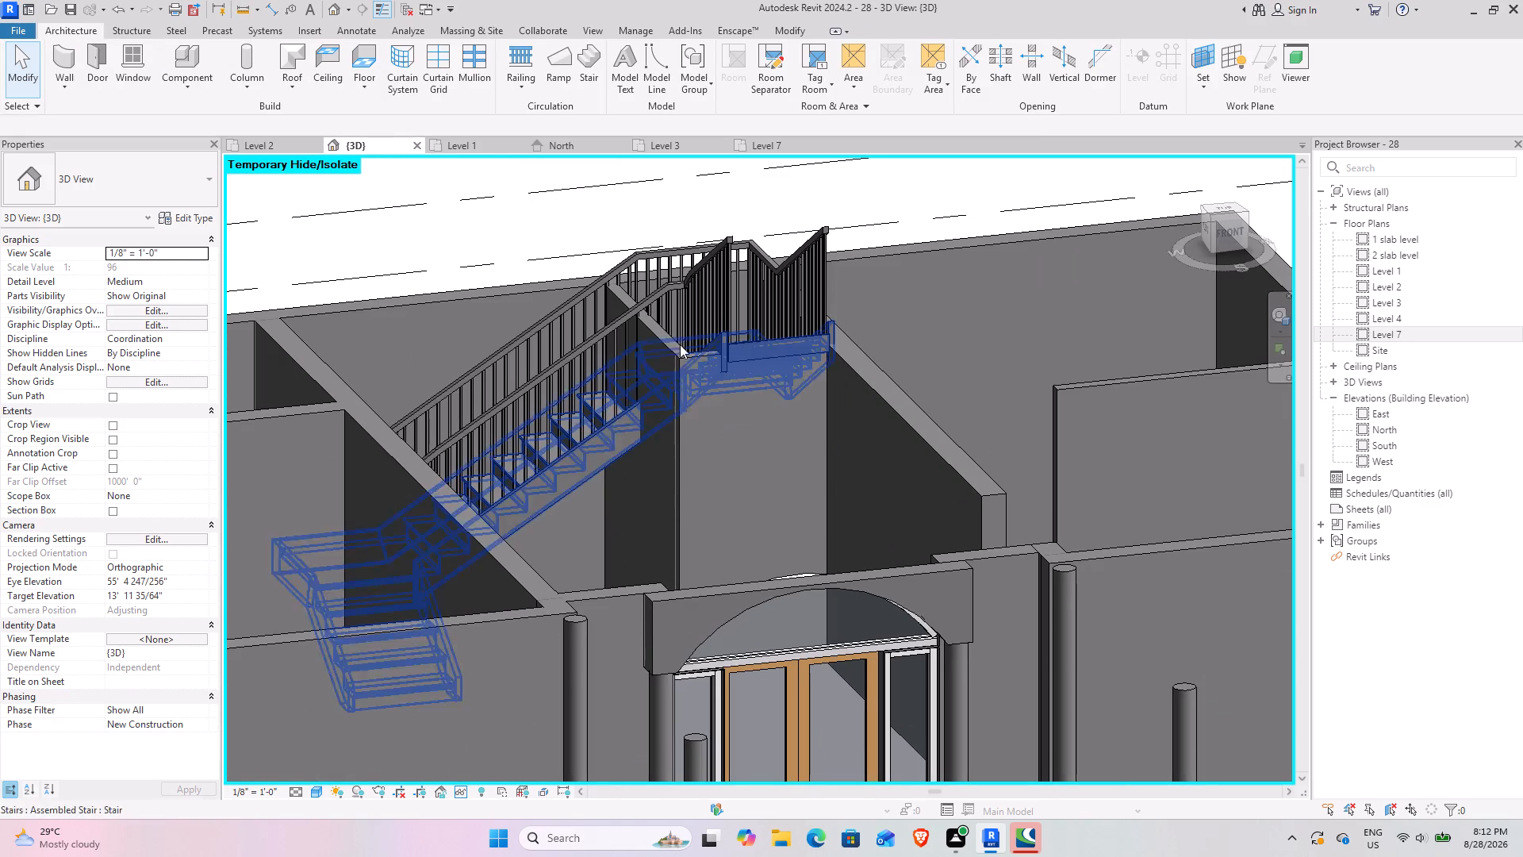
{"action": "left_click", "coordinate": [673, 355]}
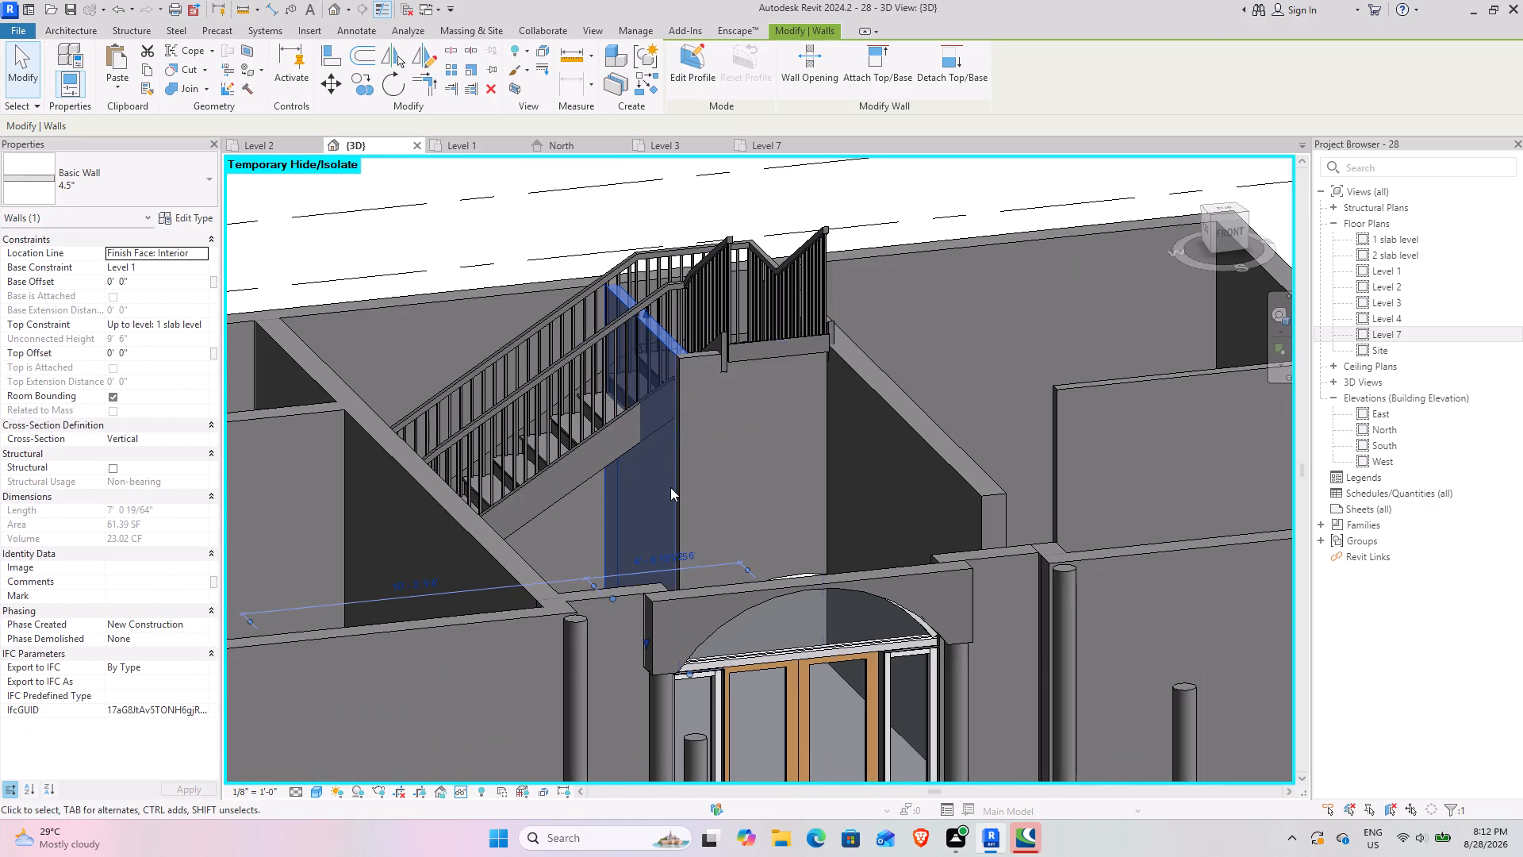
{"action": "scroll", "coordinate": [670, 487], "scroll_direction": "down", "scroll_amount": 4}
{"action": "middle_click_drag", "start_coordinate": [640, 494], "coordinate": [729, 578]}
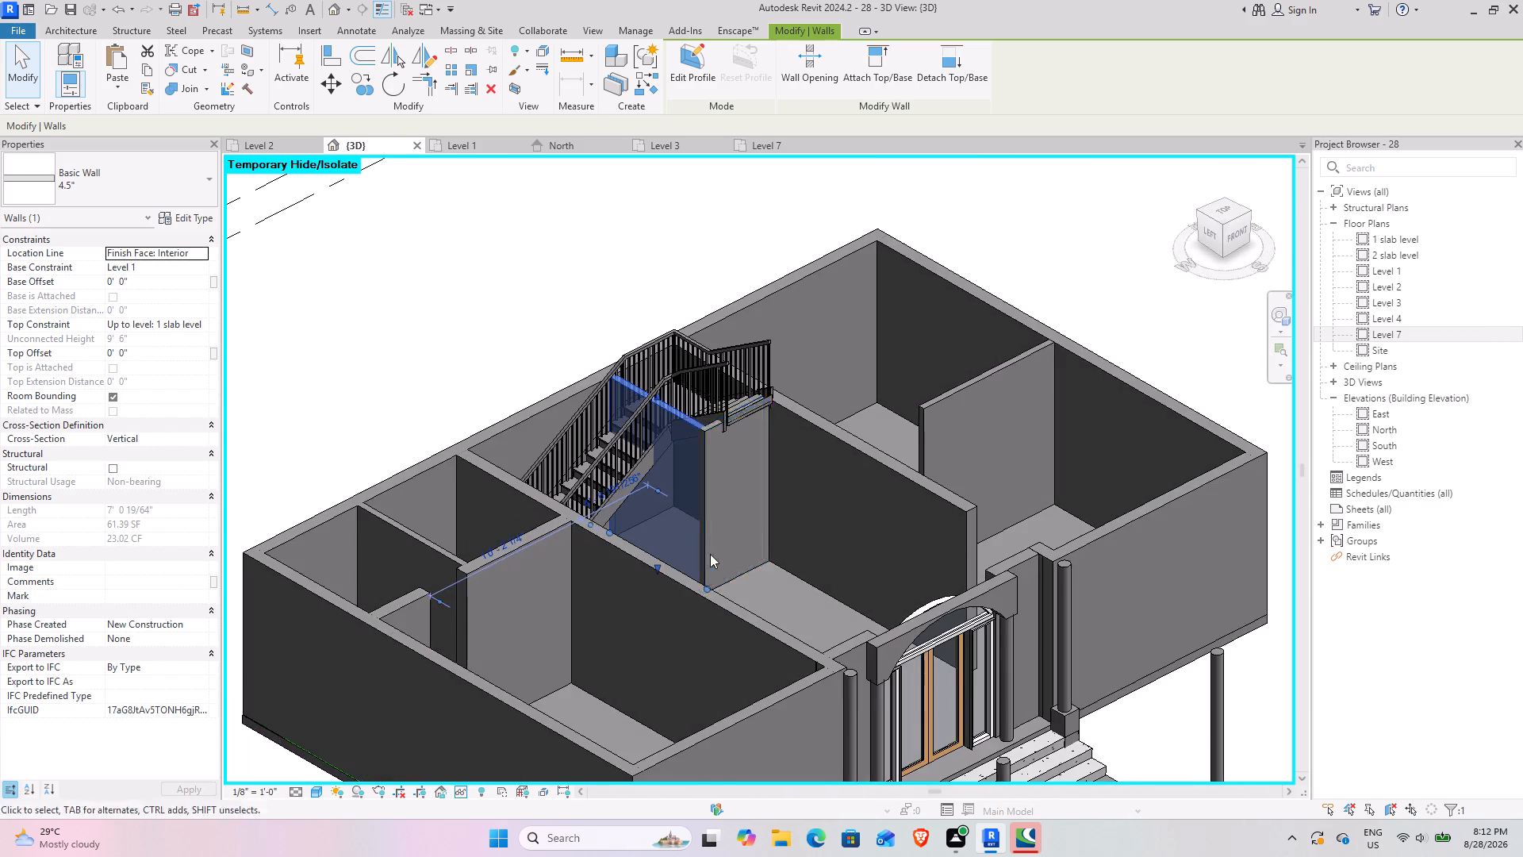
{"action": "scroll", "coordinate": [659, 441], "scroll_direction": "up", "scroll_amount": 7}
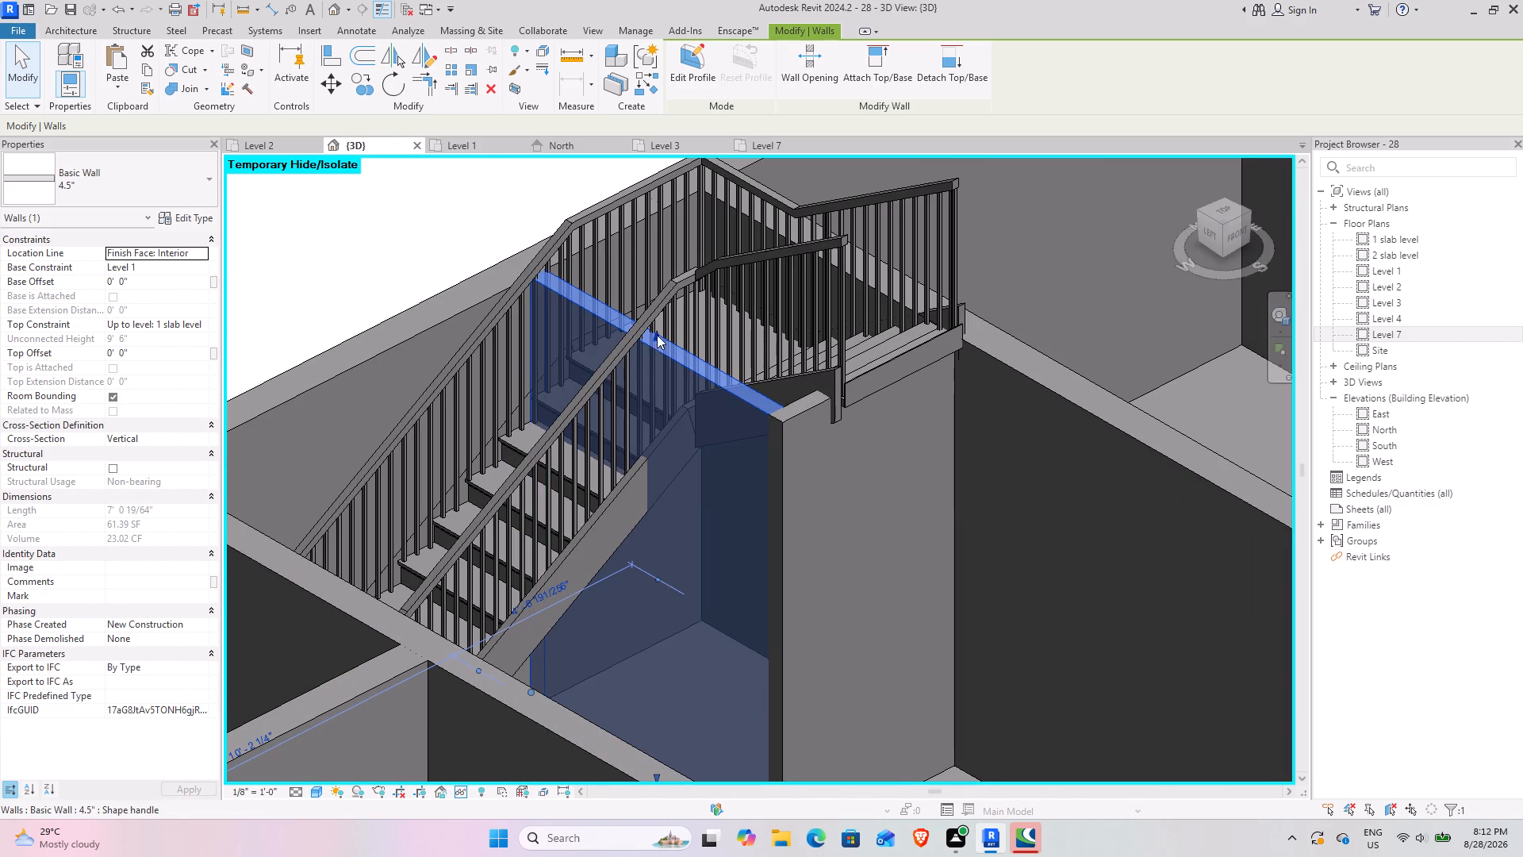
{"action": "left_click_drag", "start_coordinate": [657, 335], "coordinate": [646, 519]}
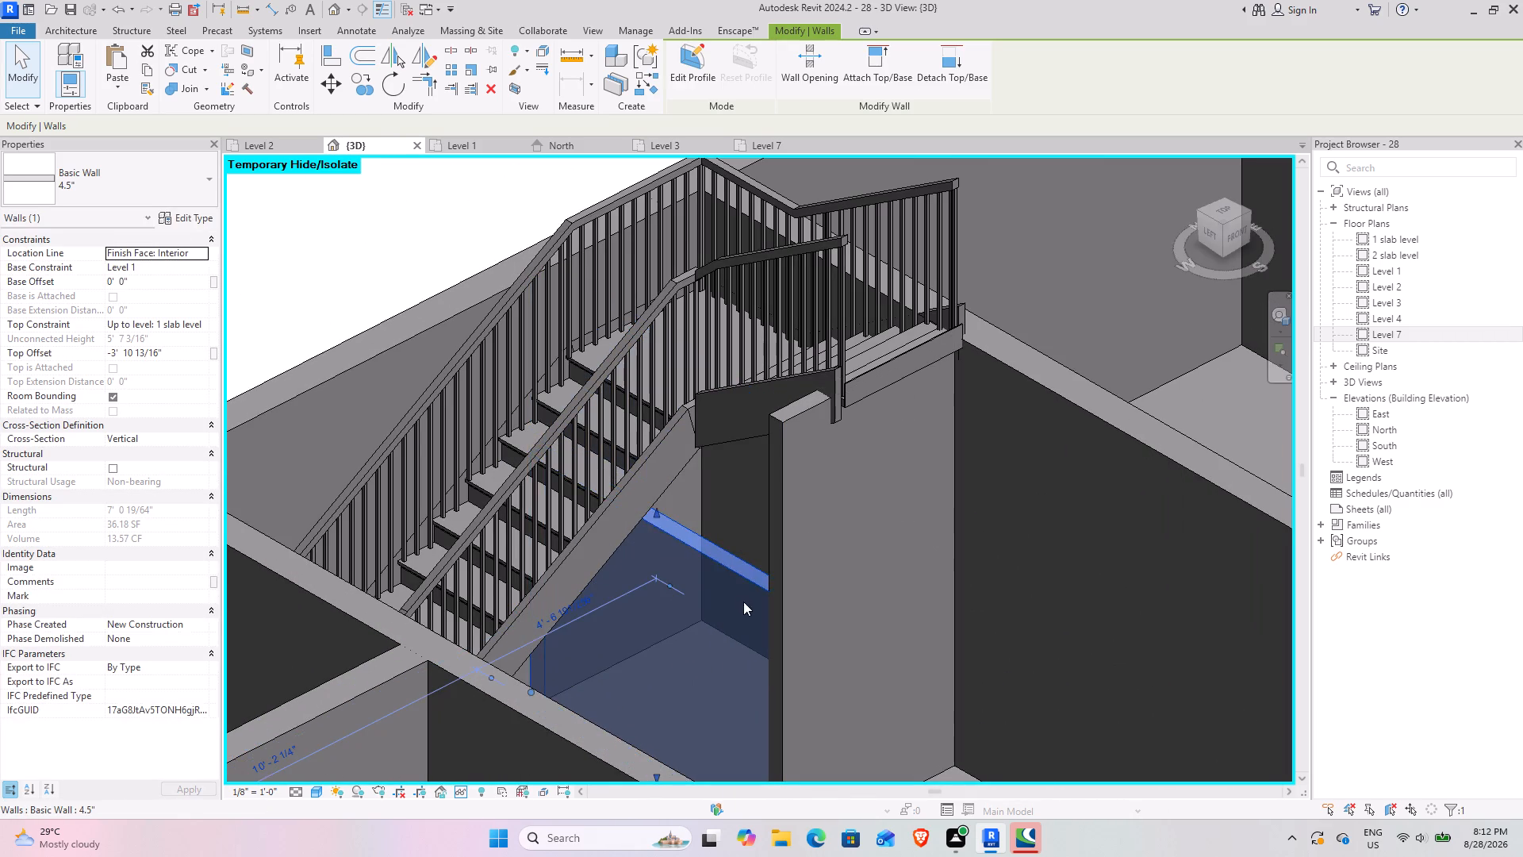
Examine from several angles how the lowered toilet wall meets the underside of the stair flight.
{"action": "middle_click_drag", "start_coordinate": [737, 599], "coordinate": [642, 551], "text": "shift"}
{"action": "scroll", "coordinate": [622, 478], "scroll_direction": "up", "scroll_amount": 4}
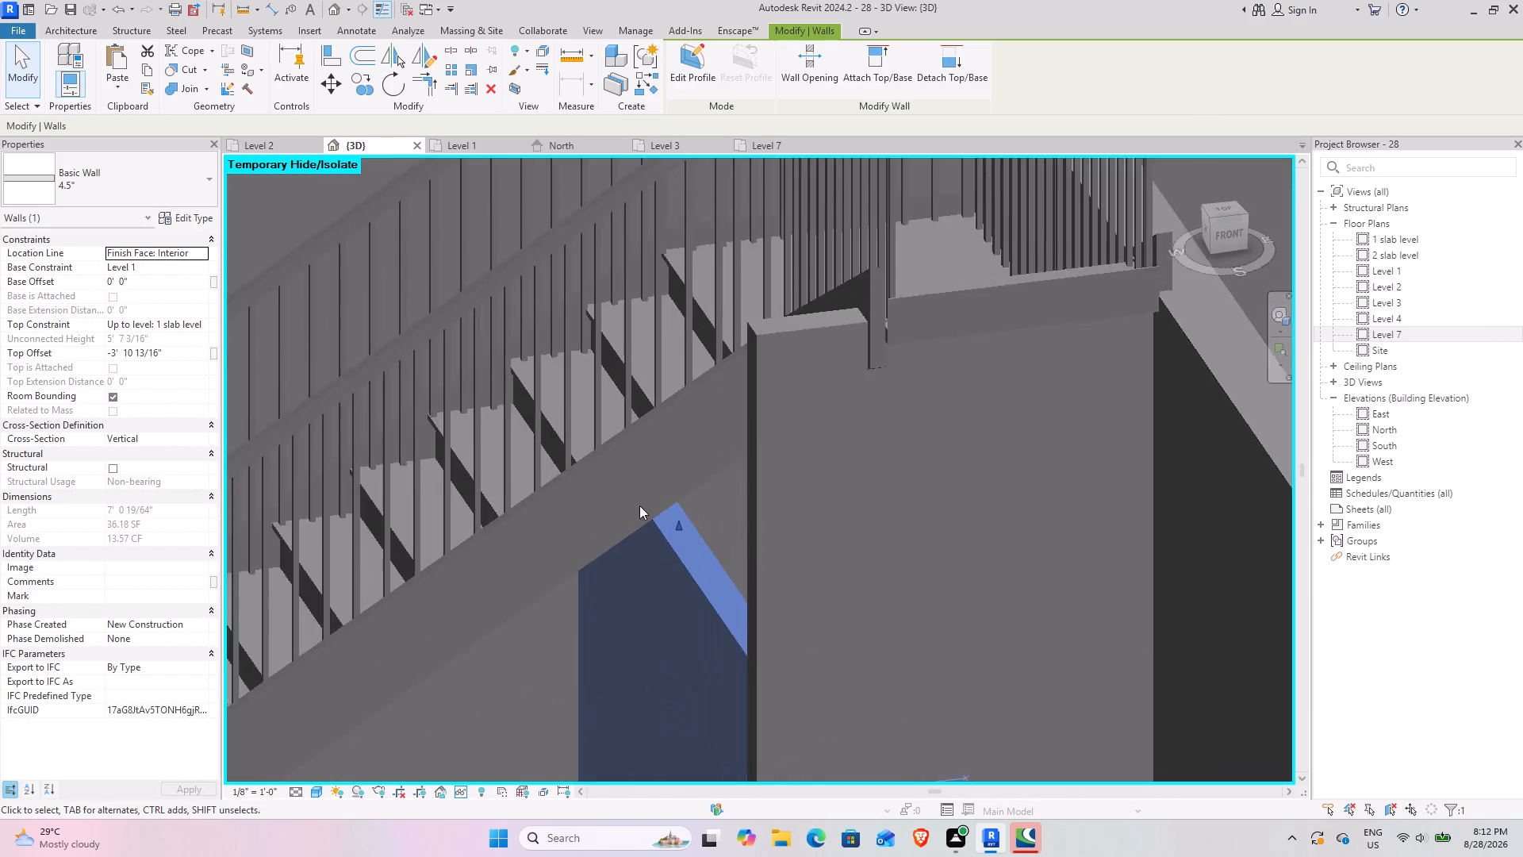
{"action": "scroll", "coordinate": [639, 505], "scroll_direction": "up", "scroll_amount": 3}
{"action": "middle_click_drag", "start_coordinate": [692, 584], "coordinate": [890, 567], "text": "shift"}
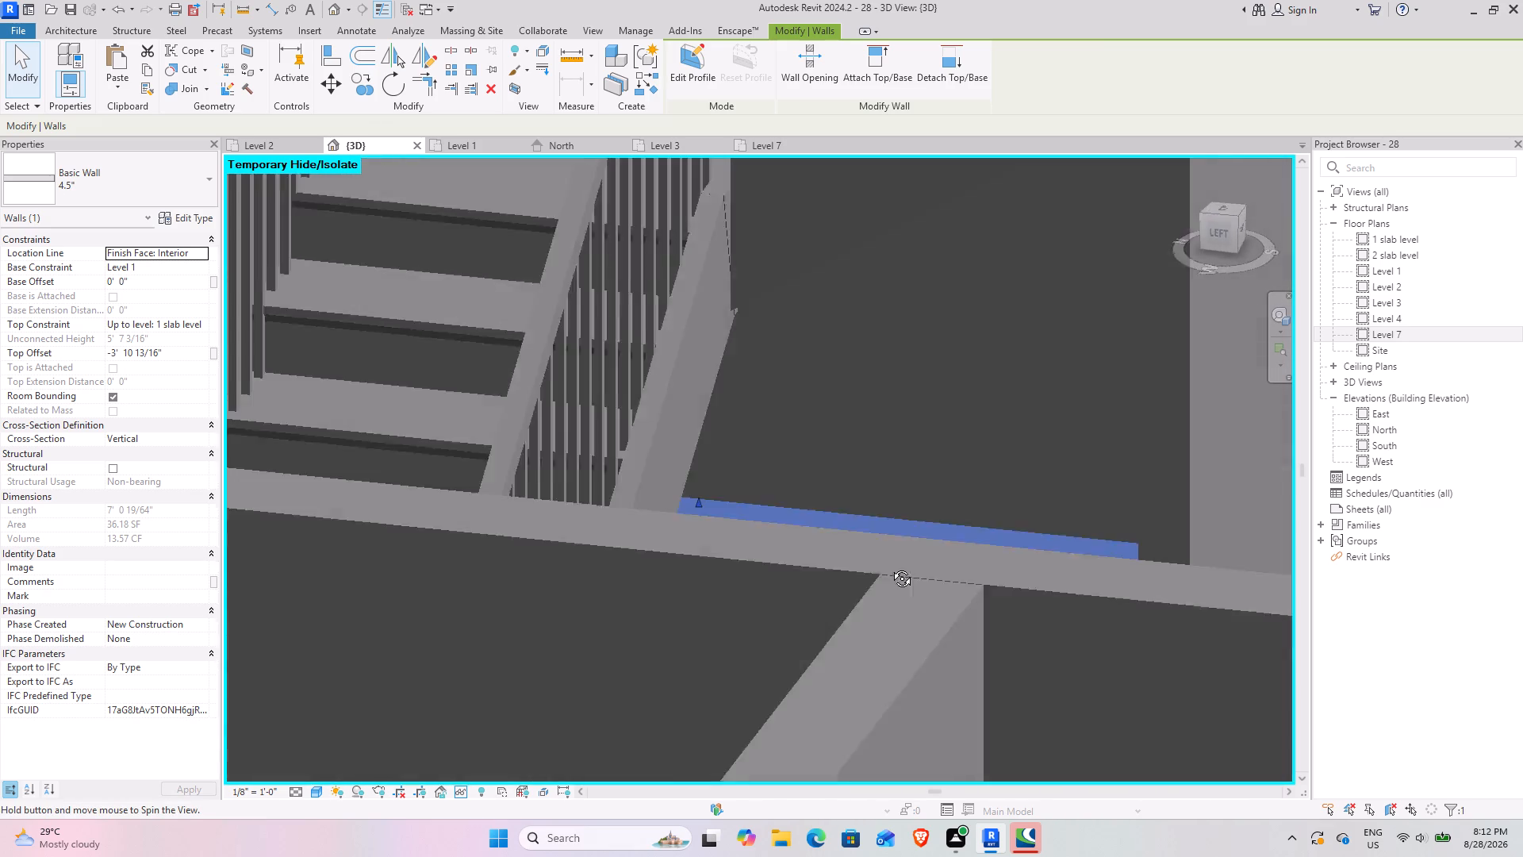
{"action": "middle_click_drag", "start_coordinate": [890, 567], "coordinate": [737, 551], "text": "shift"}
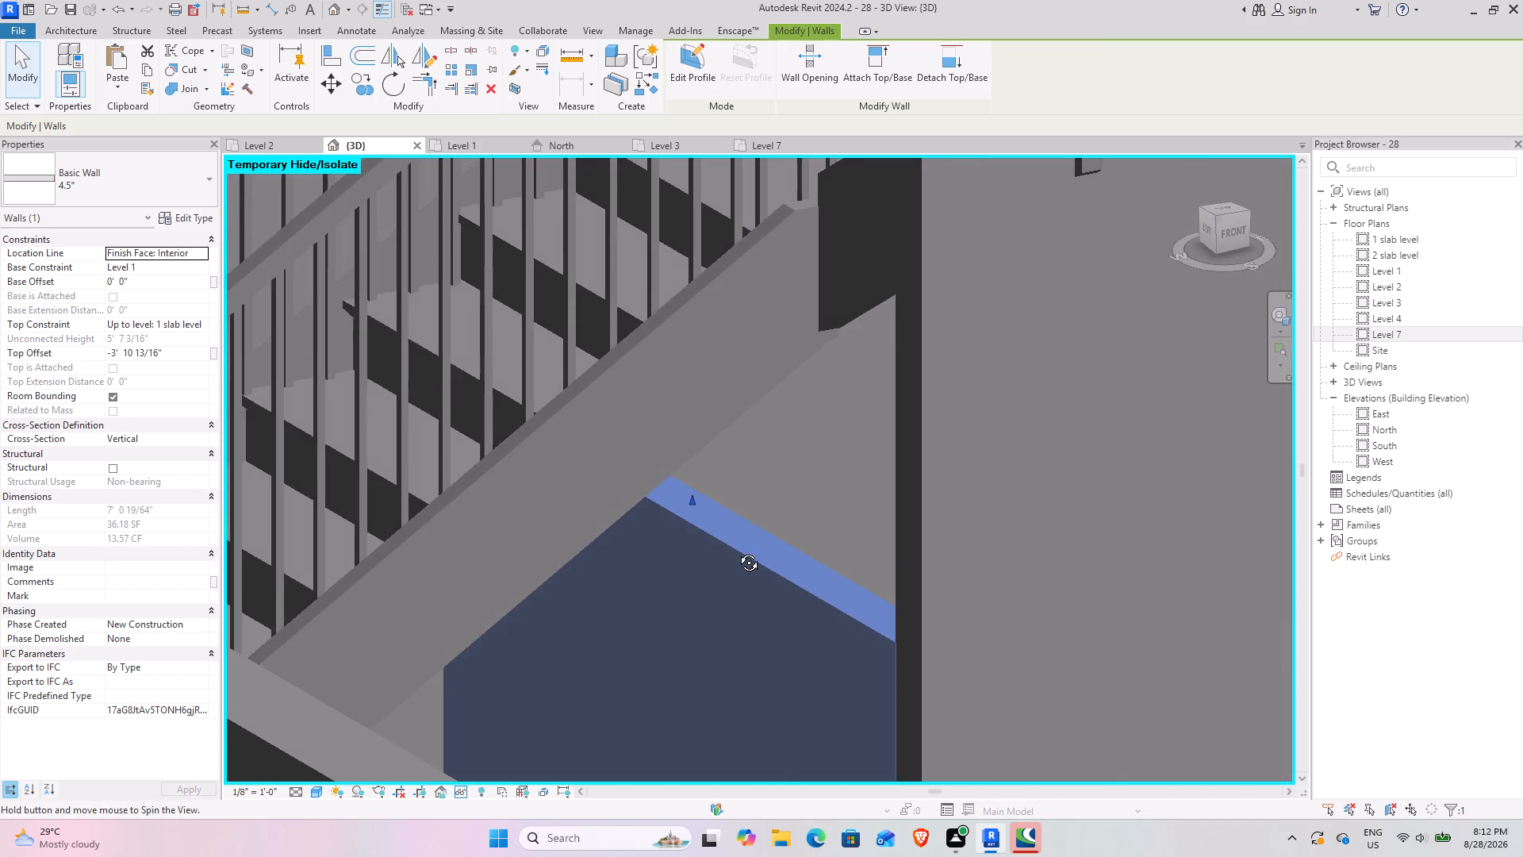
{"action": "middle_click_drag", "start_coordinate": [737, 551], "coordinate": [848, 537], "text": "shift"}
{"action": "scroll", "coordinate": [827, 448], "scroll_direction": "down", "scroll_amount": 9}
{"action": "middle_click_drag", "start_coordinate": [918, 413], "coordinate": [982, 508], "text": "shift"}
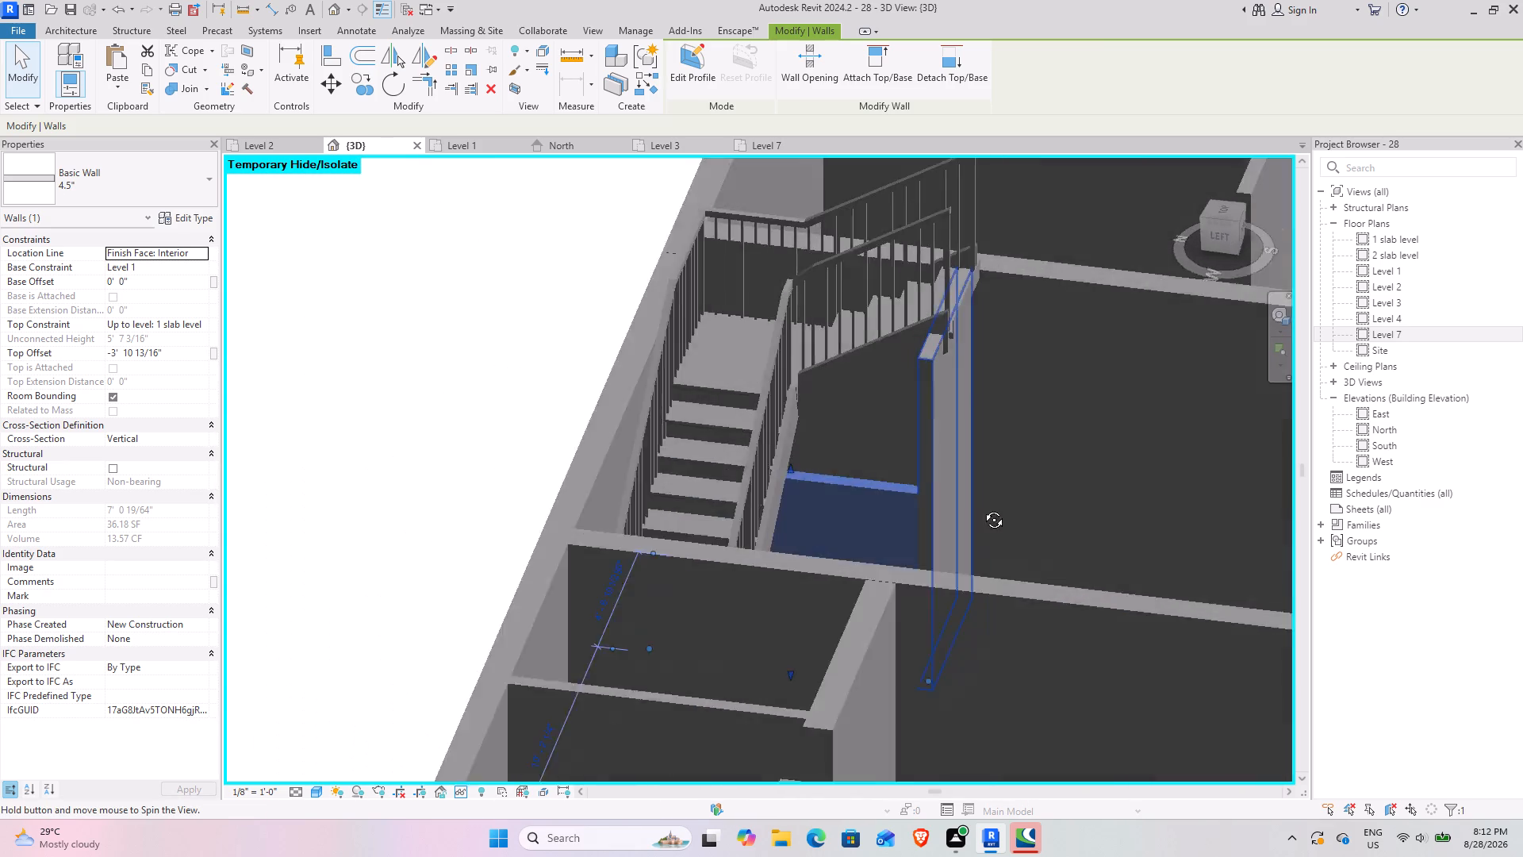
{"action": "middle_click_drag", "start_coordinate": [982, 508], "coordinate": [944, 522], "text": "shift"}
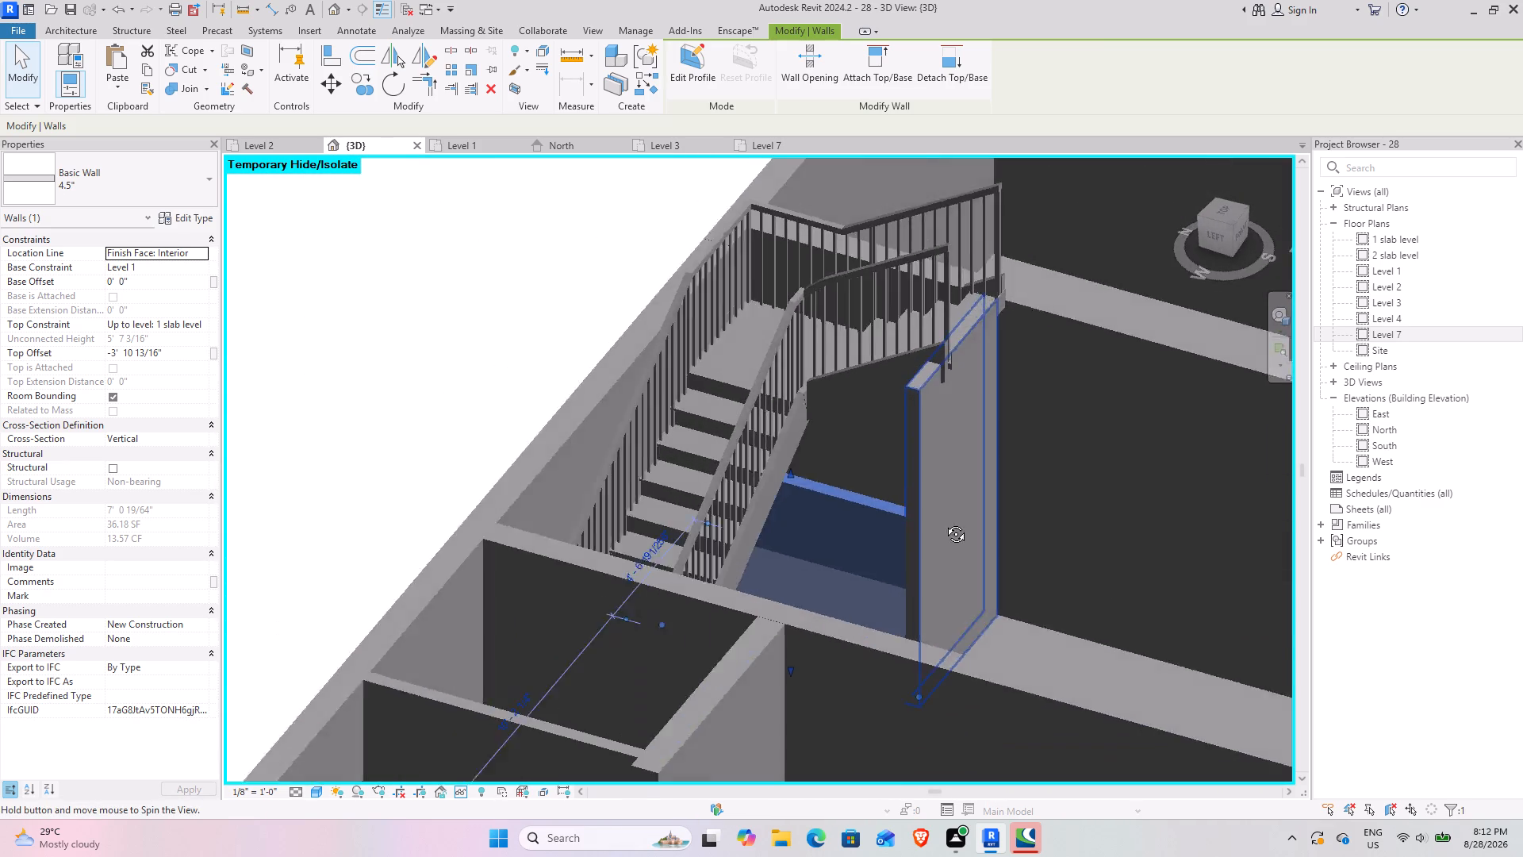
{"action": "middle_click_drag", "start_coordinate": [944, 522], "coordinate": [945, 528], "text": "shift"}
{"action": "middle_click_drag", "start_coordinate": [846, 515], "coordinate": [854, 512], "text": "shift"}
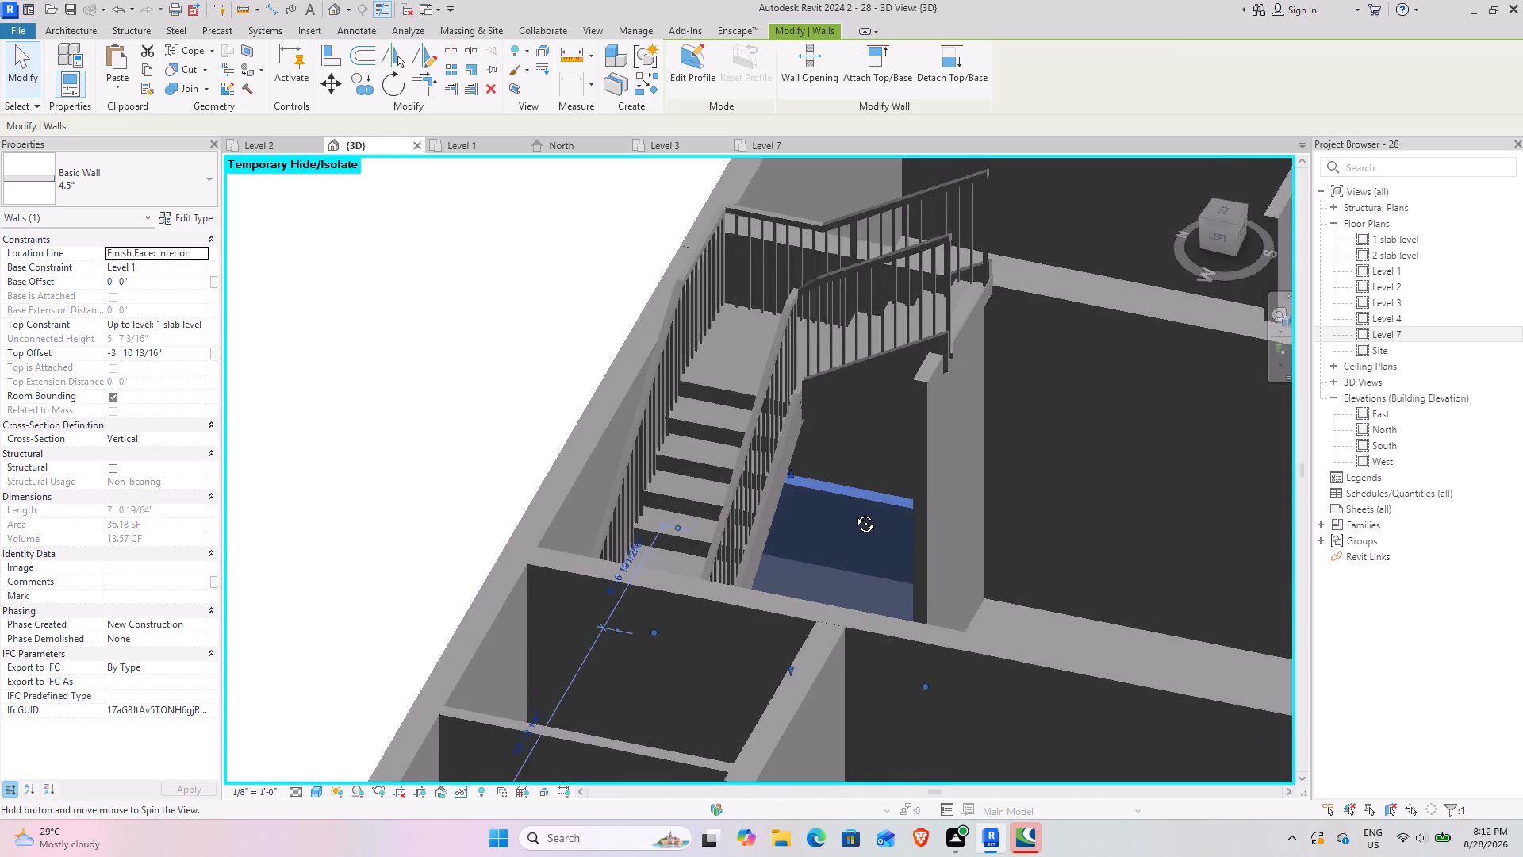
Examine from several angles, including the front, where the long 4.5" toilet wall's top meets the underside of the stair flight.
{"action": "middle_click_drag", "start_coordinate": [854, 512], "coordinate": [883, 514], "text": "shift"}
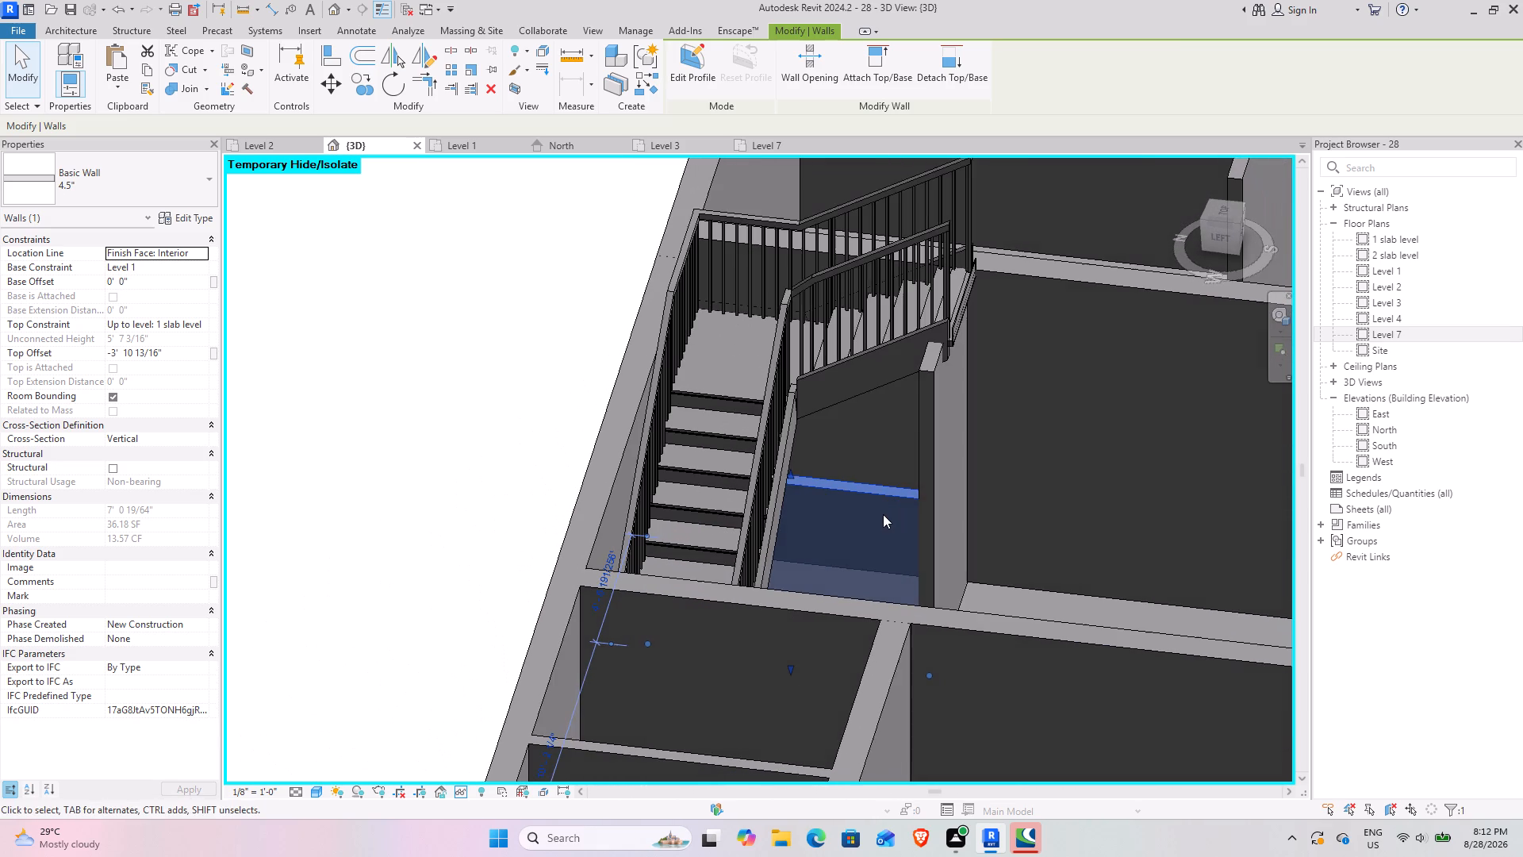
{"action": "scroll", "coordinate": [883, 459], "scroll_direction": "up", "scroll_amount": 6}
{"action": "middle_click_drag", "start_coordinate": [799, 506], "coordinate": [806, 501], "text": "shift"}
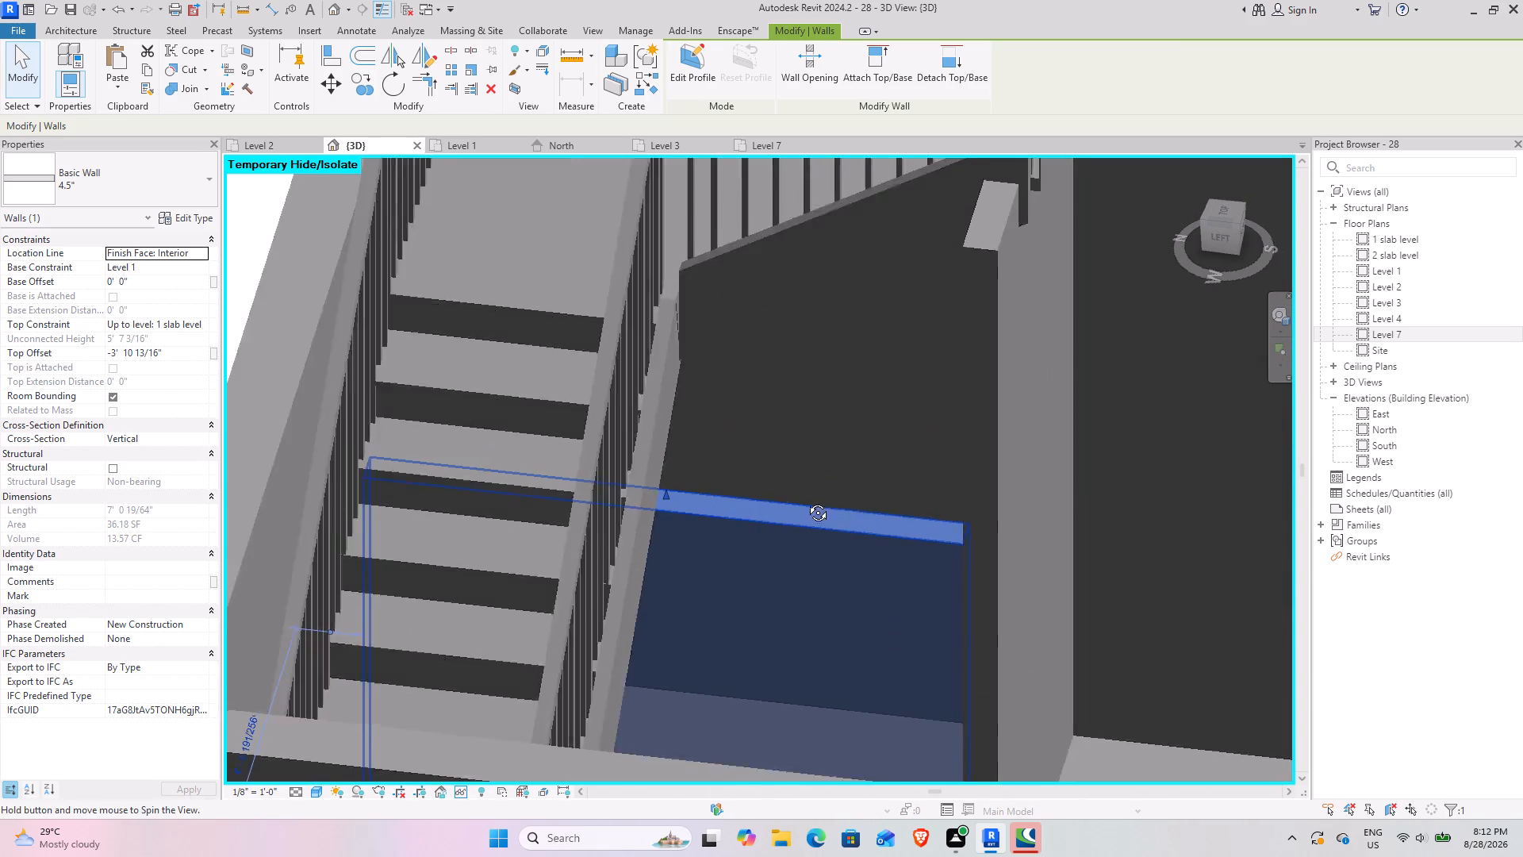
{"action": "middle_click_drag", "start_coordinate": [806, 501], "coordinate": [729, 518], "text": "shift"}
{"action": "scroll", "coordinate": [737, 518], "scroll_direction": "down", "scroll_amount": 4}
{"action": "middle_click_drag", "start_coordinate": [732, 544], "coordinate": [759, 559], "text": "shift"}
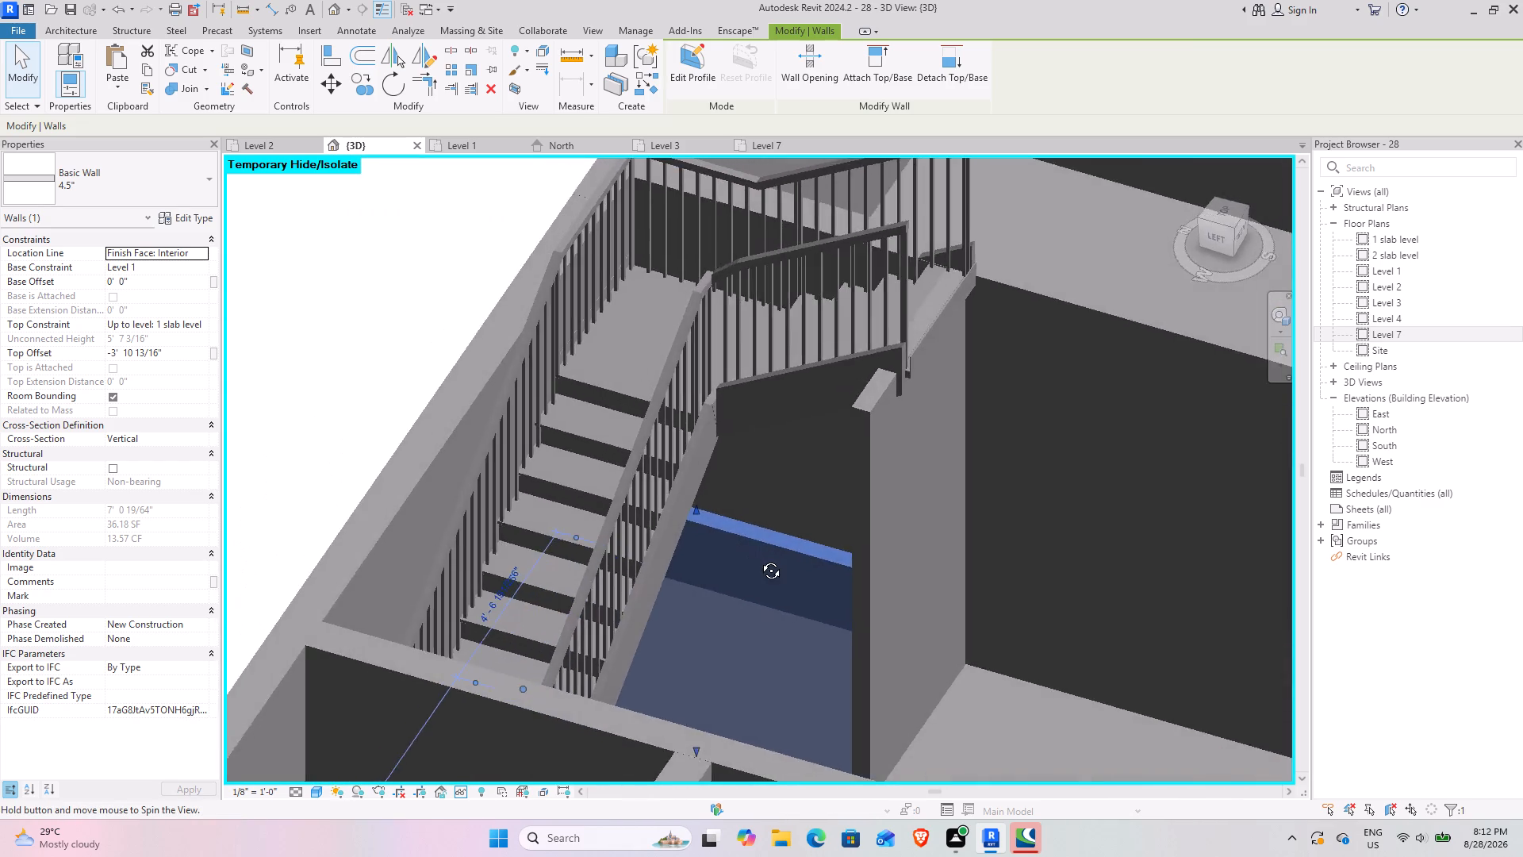
{"action": "middle_click_drag", "start_coordinate": [759, 559], "coordinate": [723, 521], "text": "shift"}
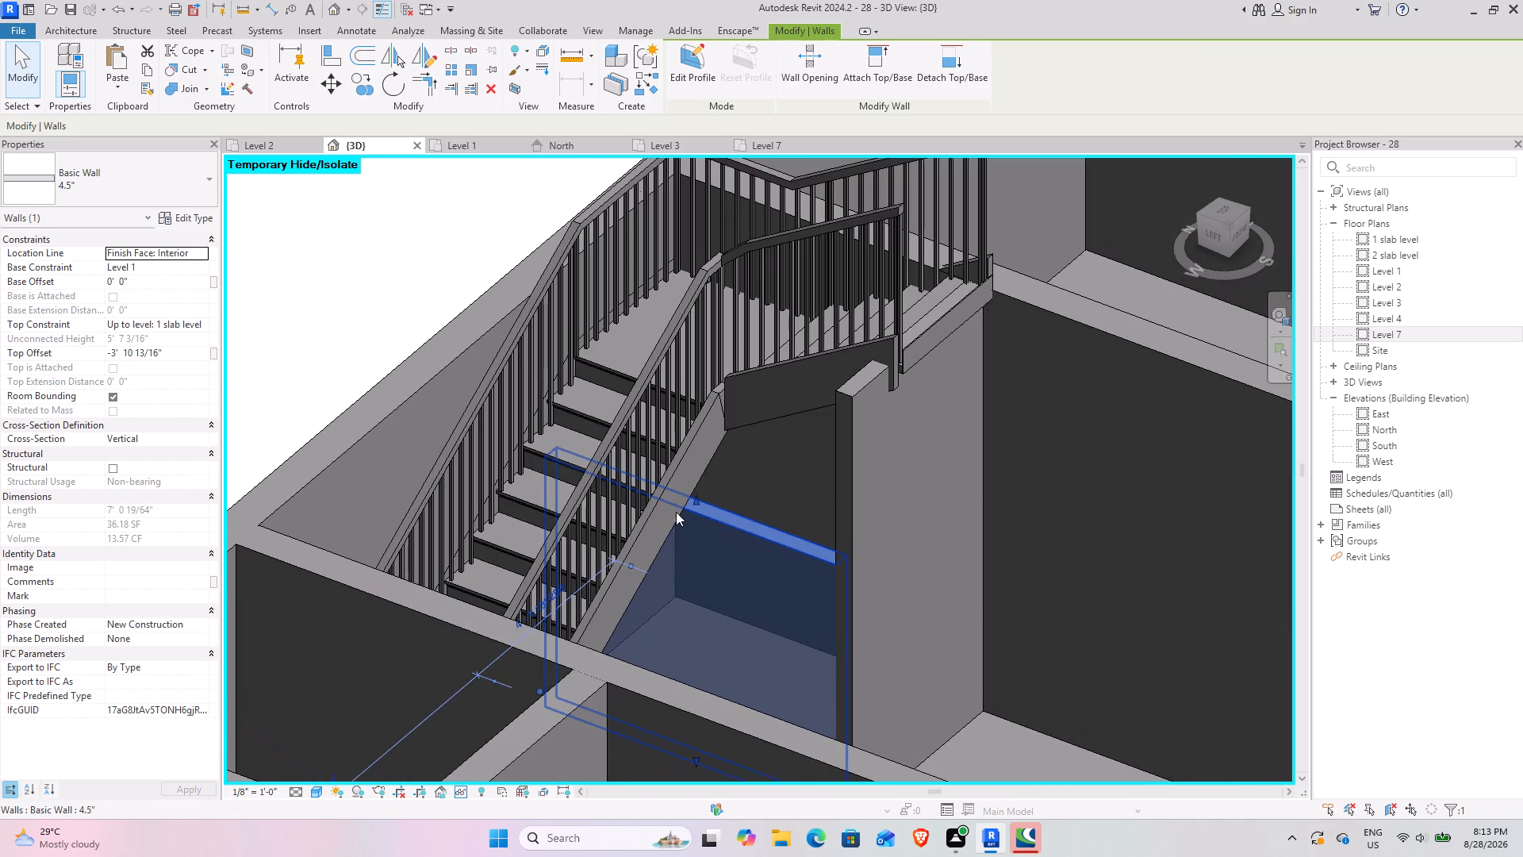
{"action": "scroll", "coordinate": [709, 511], "scroll_direction": "up", "scroll_amount": 7}
{"action": "middle_click_drag", "start_coordinate": [688, 524], "coordinate": [622, 436], "text": "shift"}
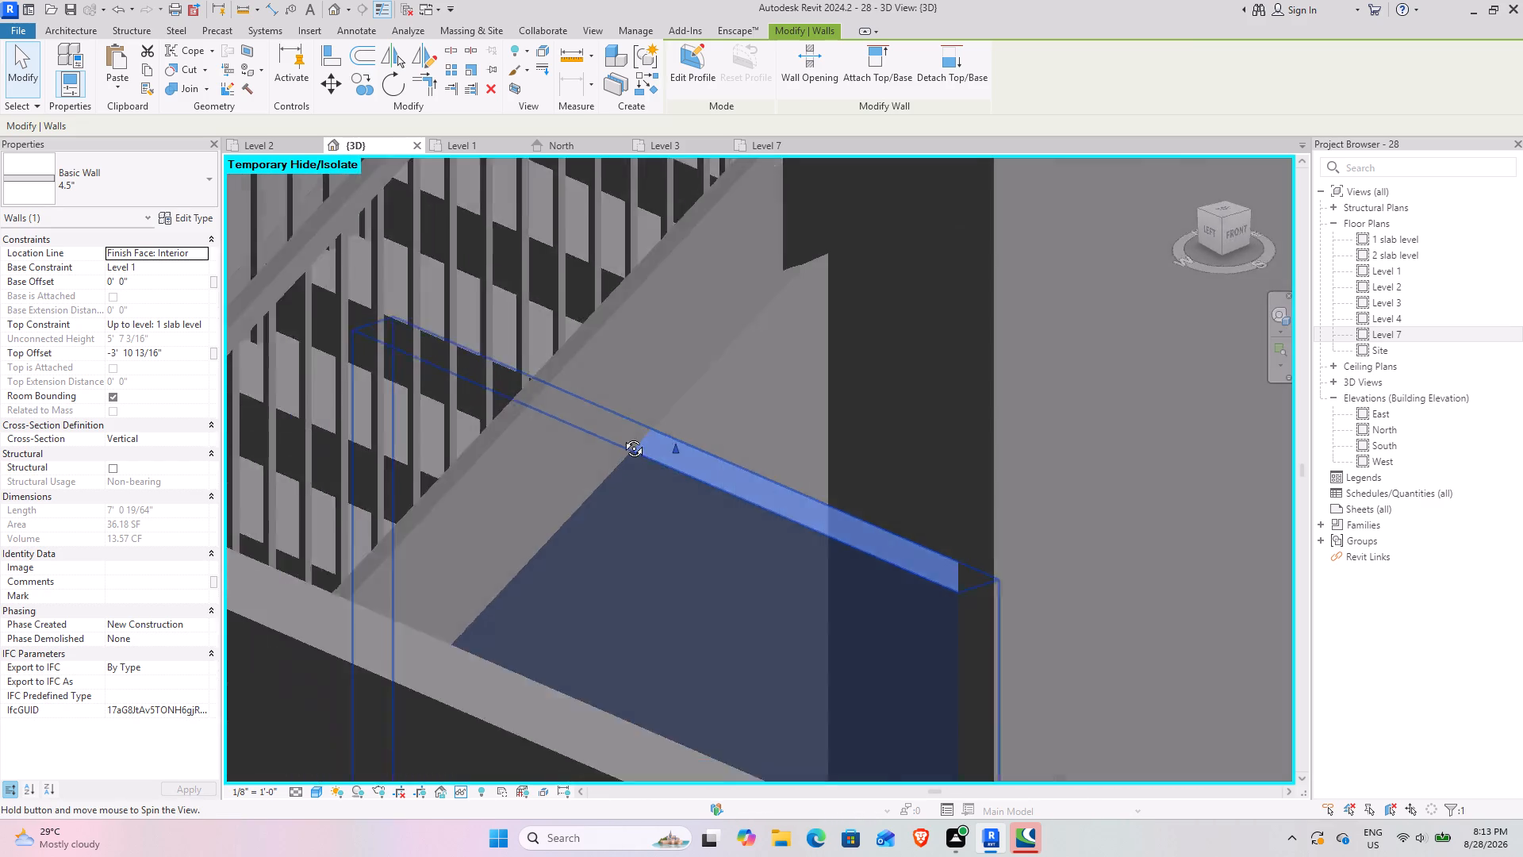
{"action": "middle_click_drag", "start_coordinate": [622, 436], "coordinate": [519, 389], "text": "shift"}
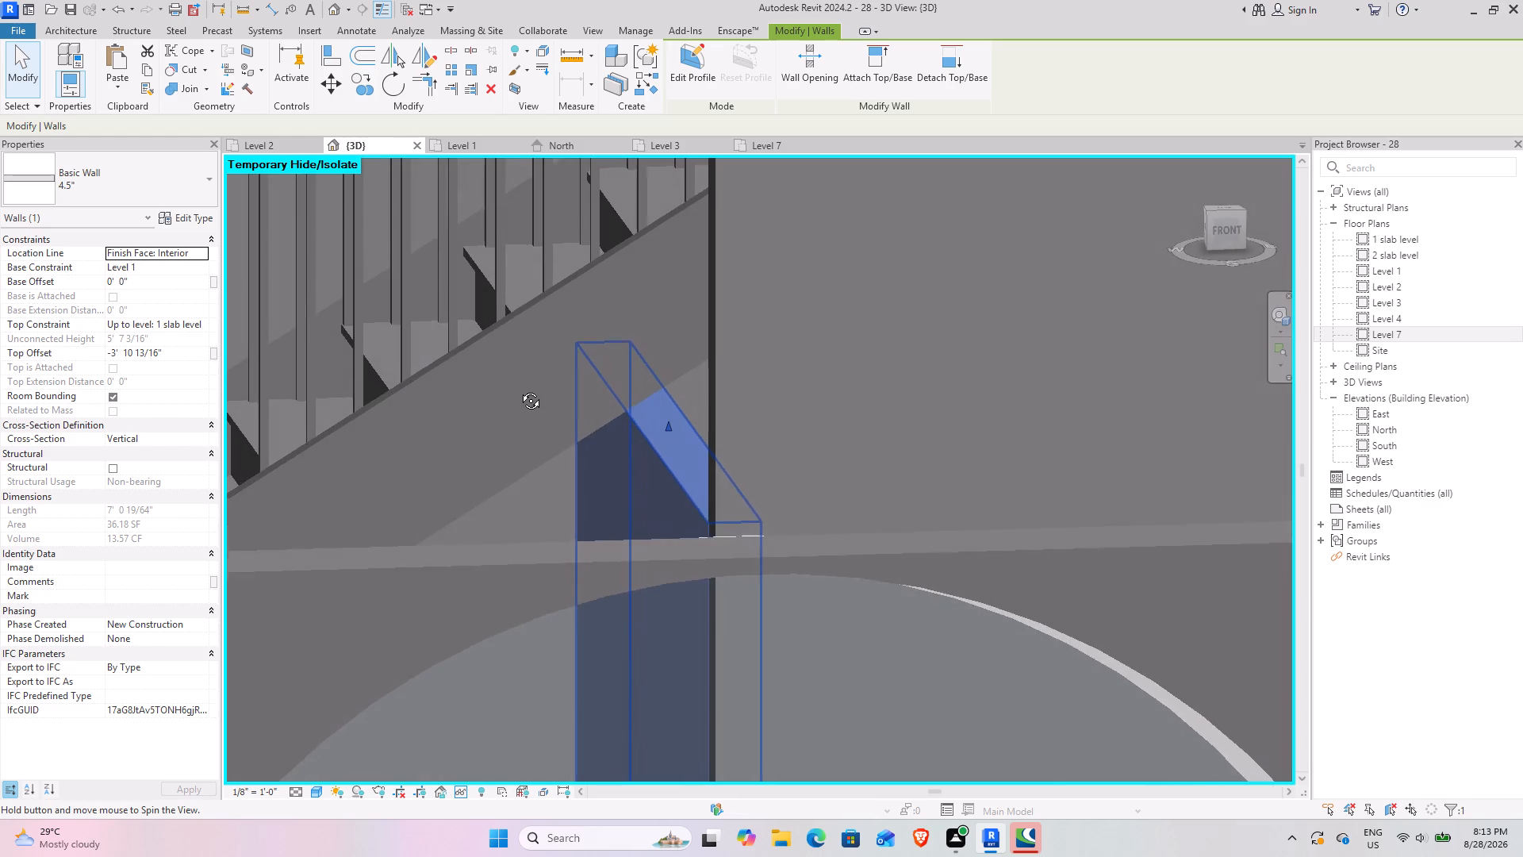
{"action": "middle_click_drag", "start_coordinate": [519, 389], "coordinate": [500, 292], "text": "shift"}
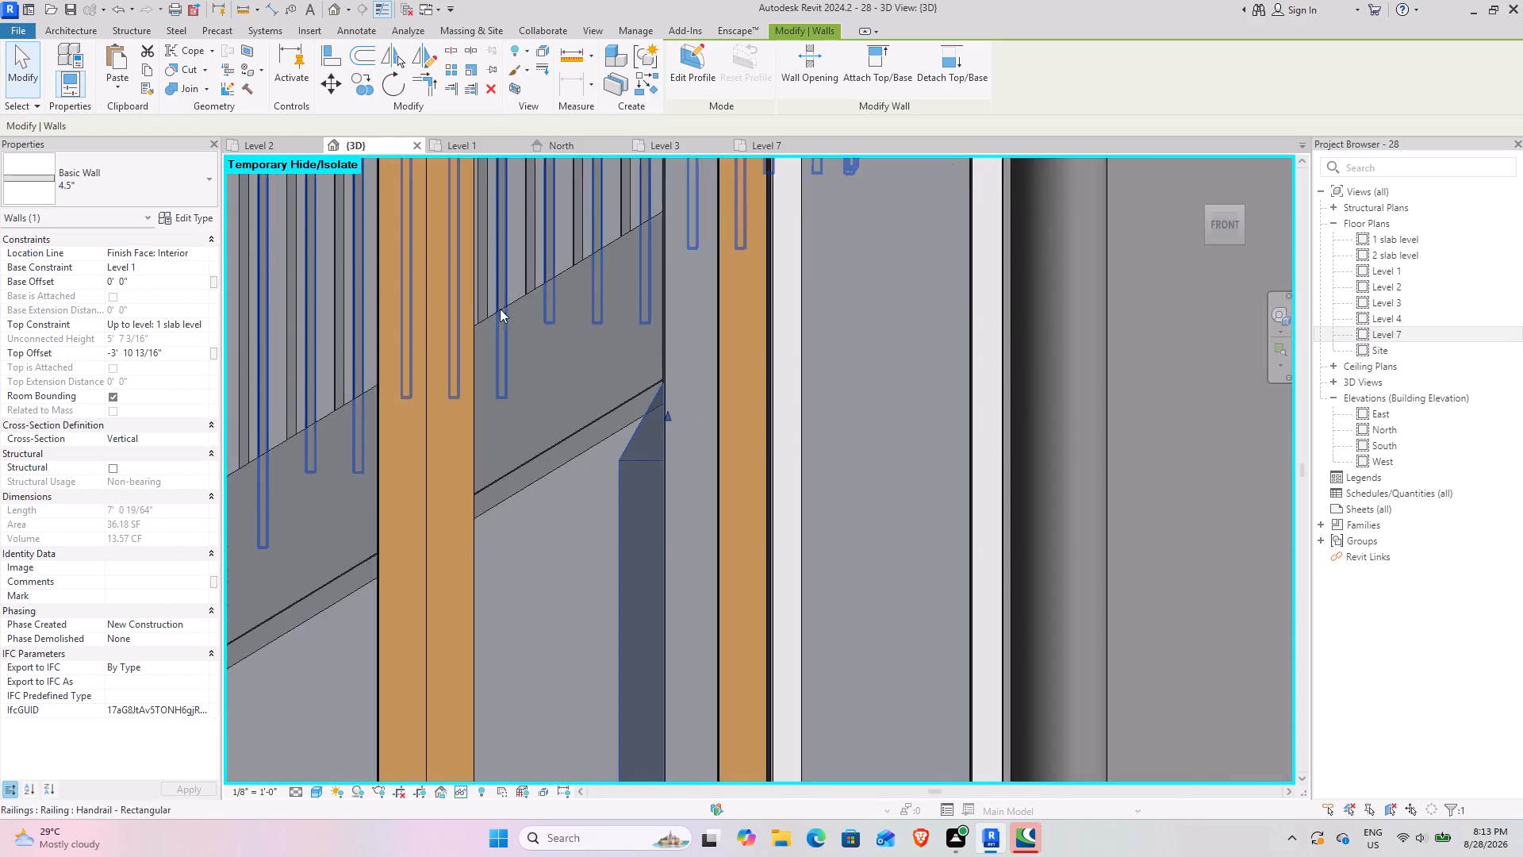
{"action": "scroll", "coordinate": [520, 349], "scroll_direction": "up", "scroll_amount": 13}
{"action": "middle_click_drag", "start_coordinate": [670, 557], "coordinate": [650, 465], "text": "shift"}
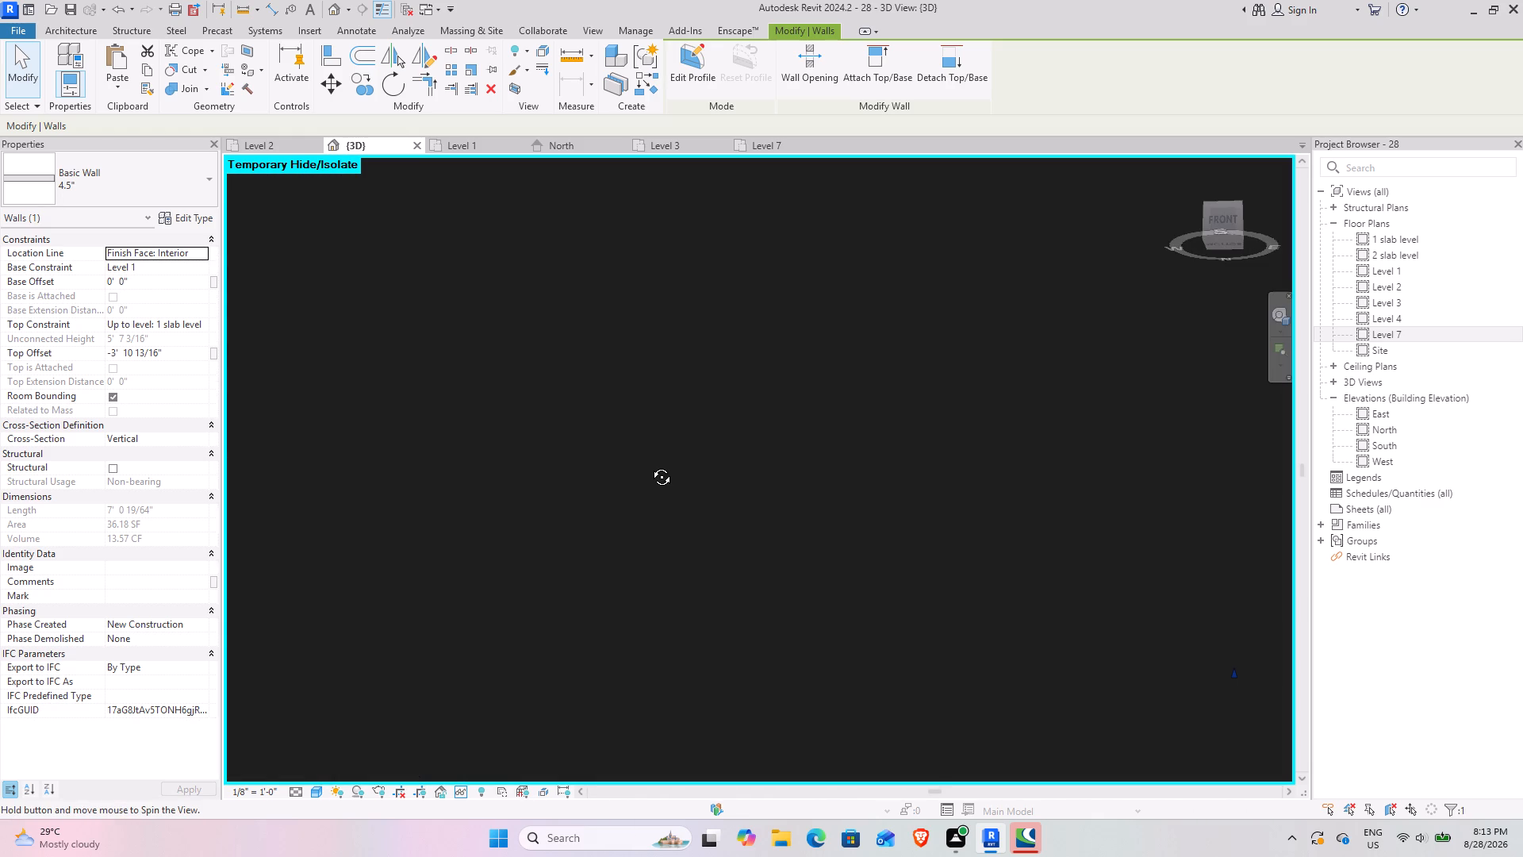
{"action": "middle_click_drag", "start_coordinate": [650, 465], "coordinate": [780, 622], "text": "shift"}
{"action": "scroll", "coordinate": [770, 598], "scroll_direction": "down", "scroll_amount": 10}
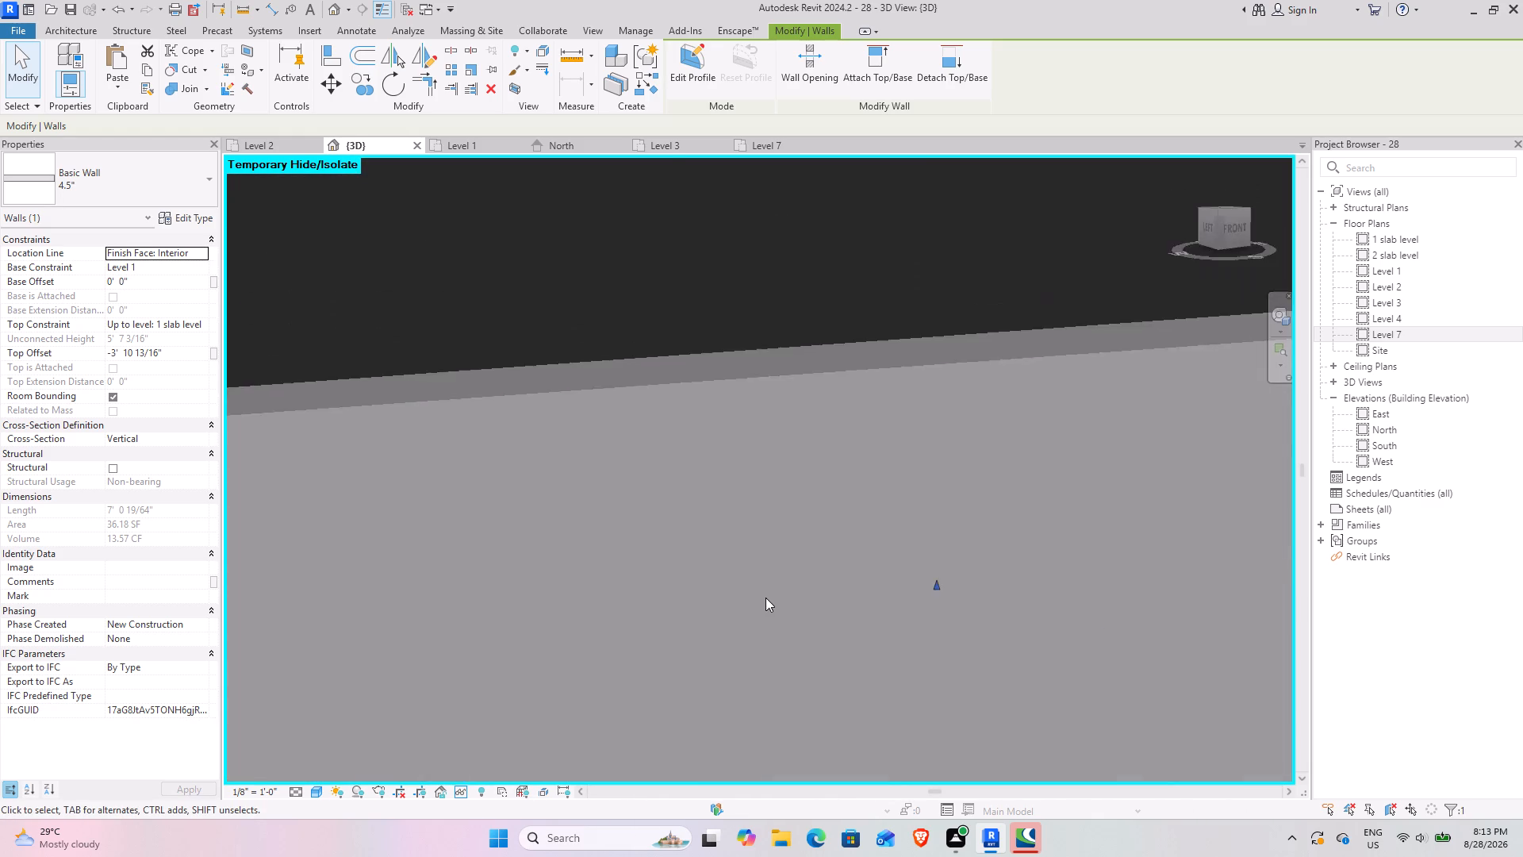
{"action": "scroll", "coordinate": [765, 598], "scroll_direction": "down", "scroll_amount": 13}
{"action": "middle_click_drag", "start_coordinate": [753, 550], "coordinate": [637, 663], "text": "shift"}
{"action": "scroll", "coordinate": [746, 612], "scroll_direction": "up", "scroll_amount": 3}
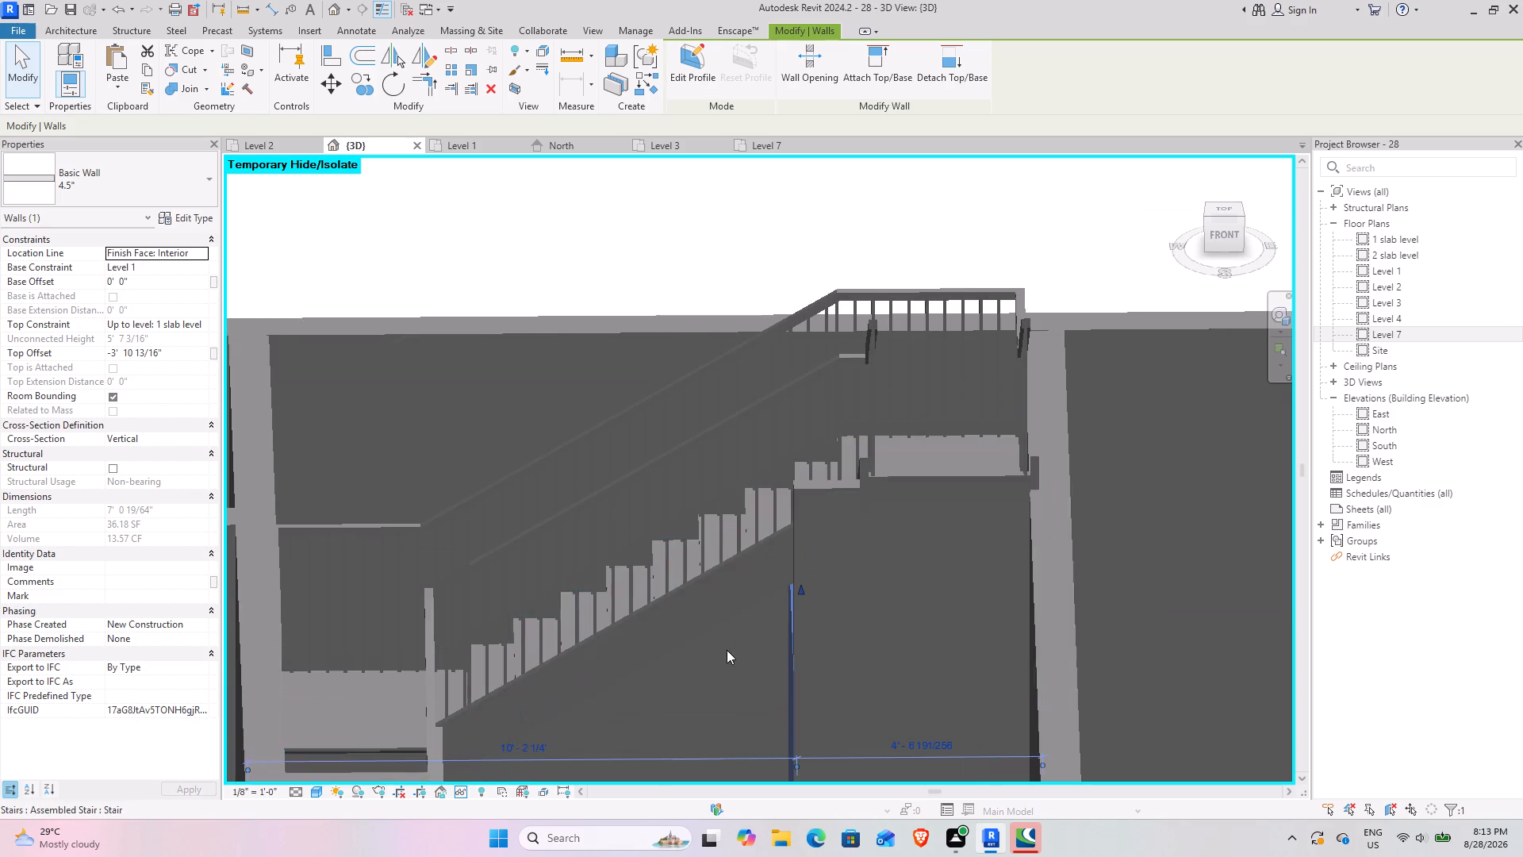
{"action": "scroll", "coordinate": [761, 605], "scroll_direction": "down", "scroll_amount": 5}
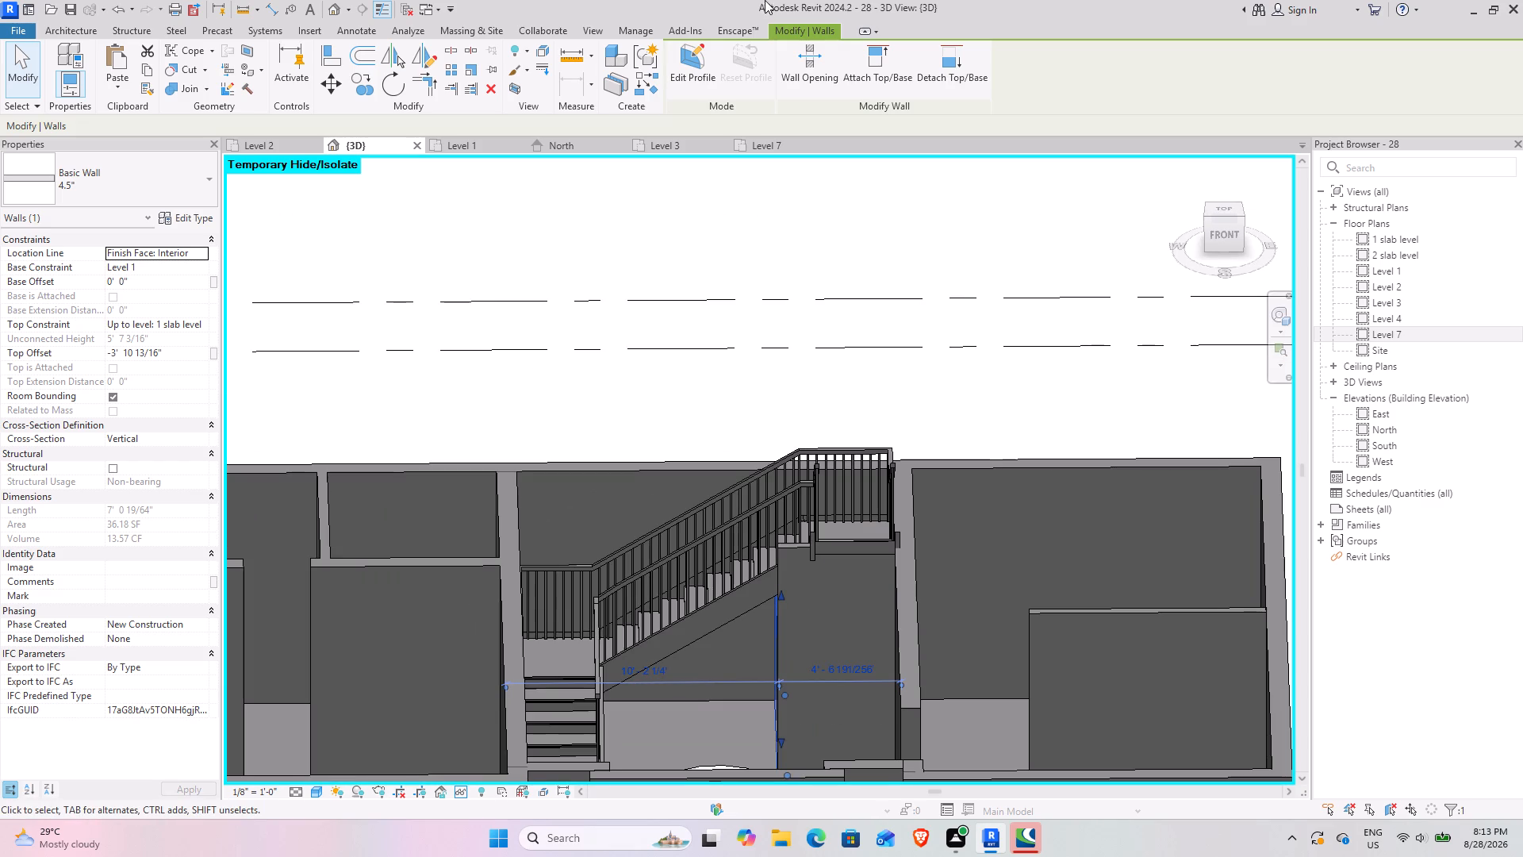
Crop the 3D view around the selected long 4.5" toilet wall with a Selection Box.
{"action": "left_click", "coordinate": [519, 95]}
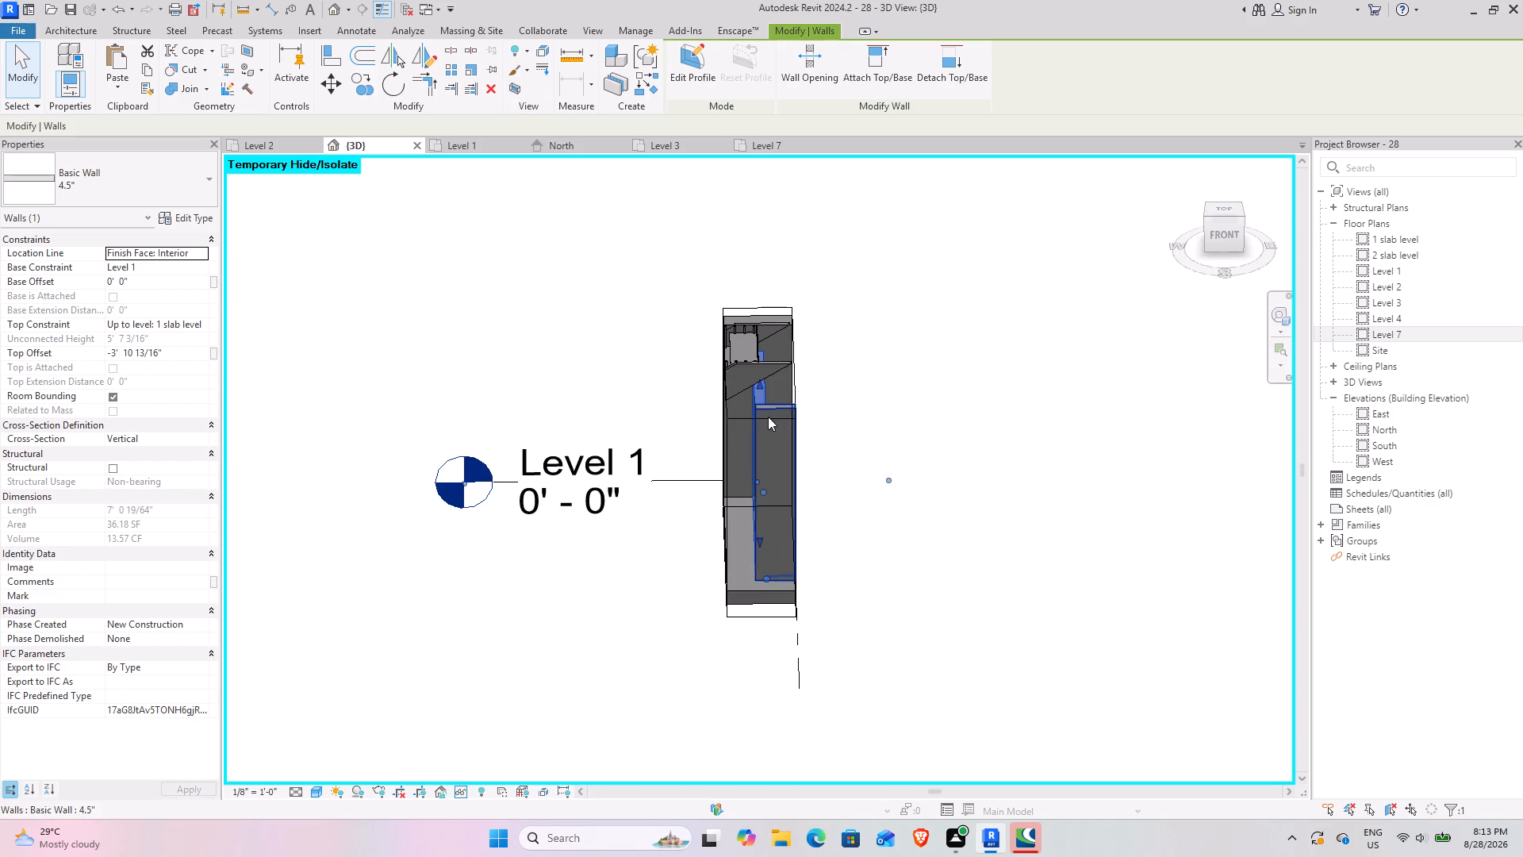
{"action": "scroll", "coordinate": [765, 415], "scroll_direction": "up", "scroll_amount": 3}
{"action": "middle_click_drag", "start_coordinate": [746, 461], "coordinate": [689, 342], "text": "shift"}
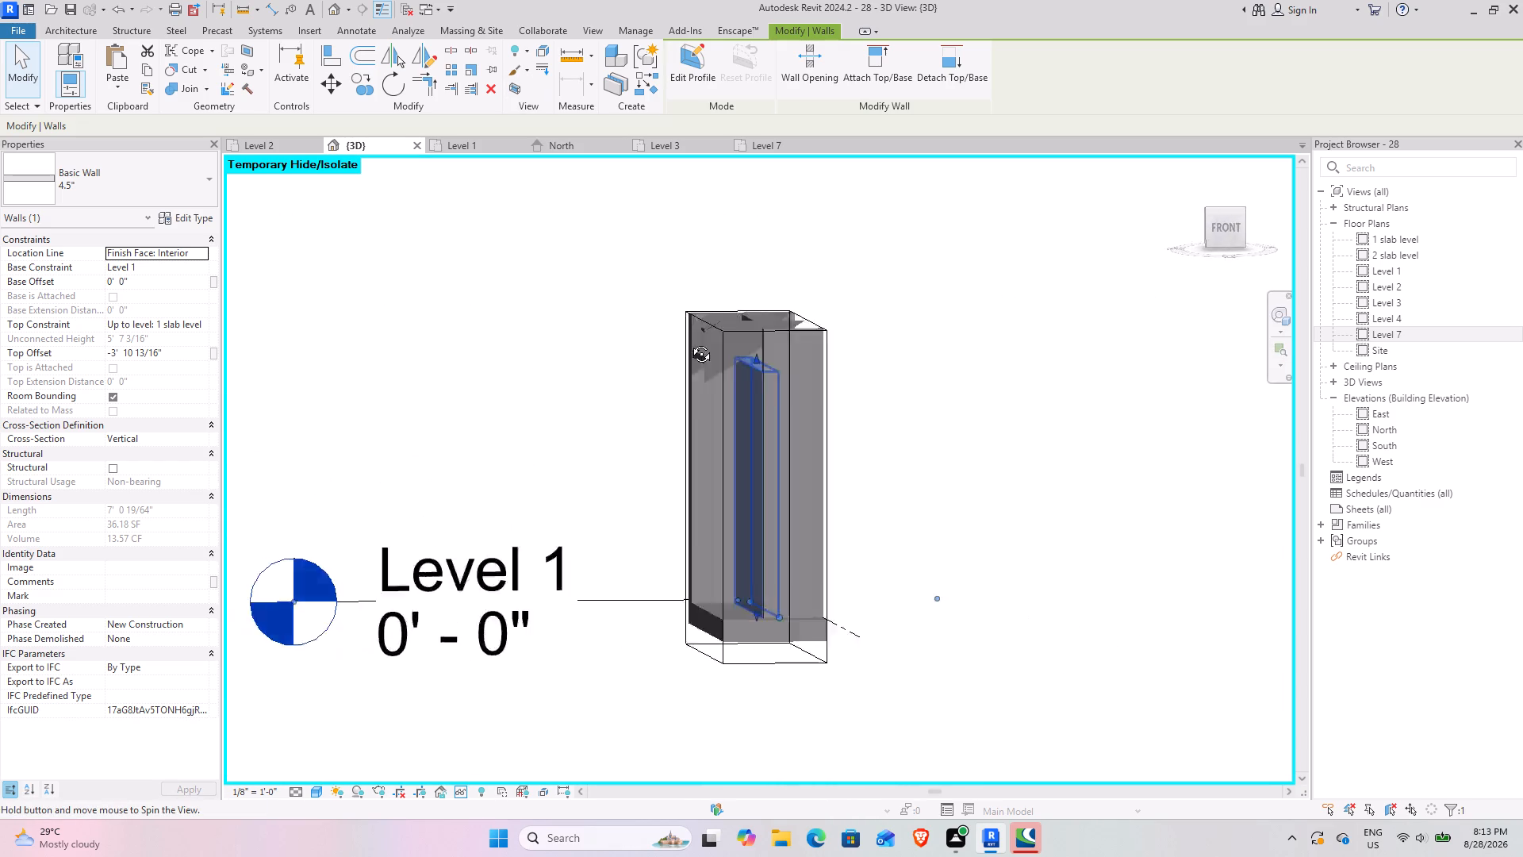
{"action": "middle_click_drag", "start_coordinate": [689, 342], "coordinate": [566, 384], "text": "shift"}
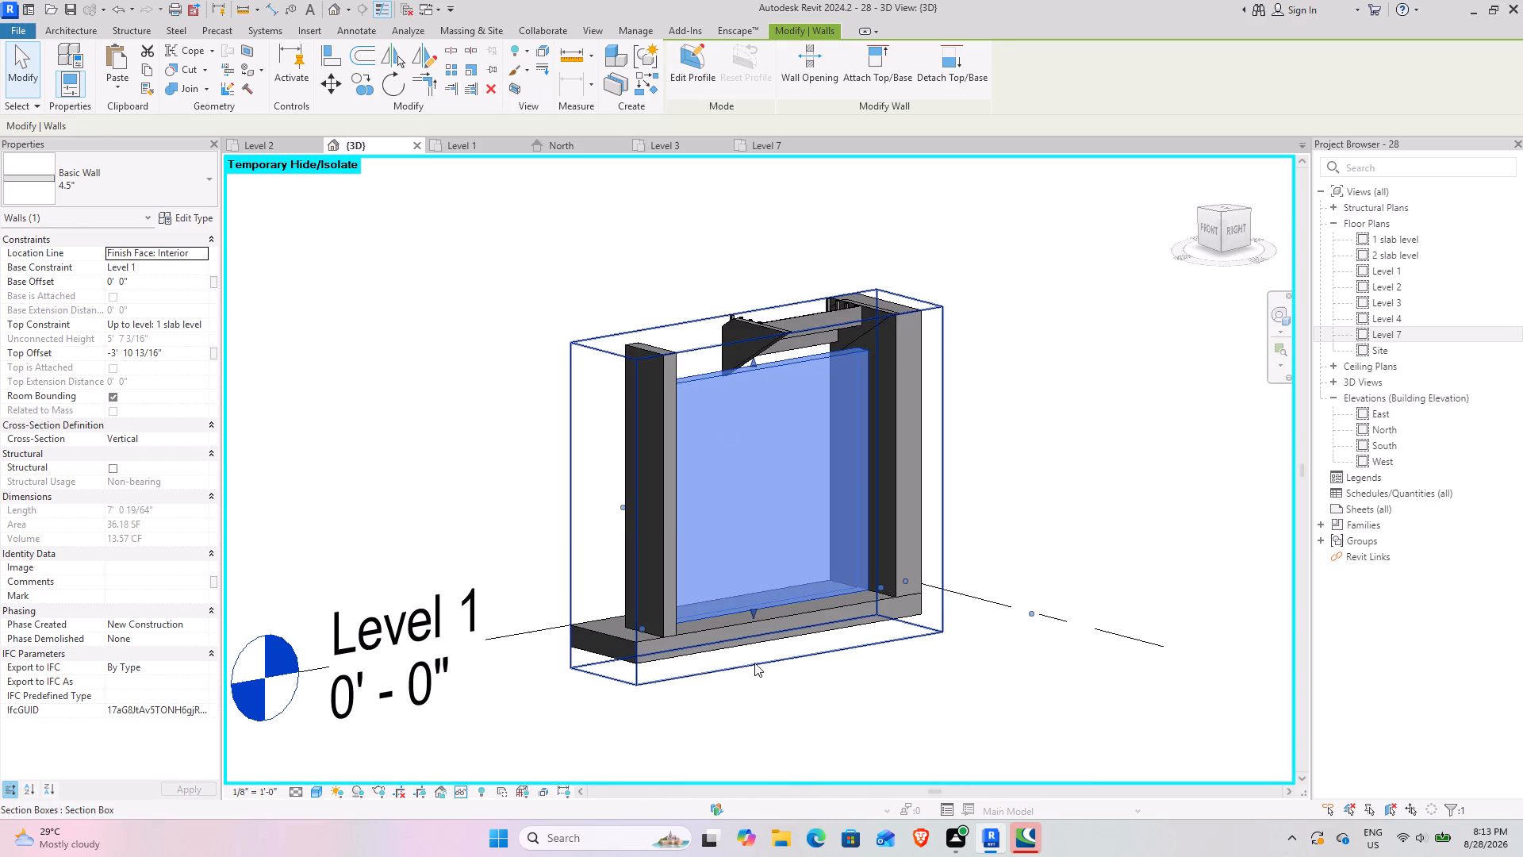
Enlarge the section box sideways and upward to take in the staircase, its railings and the adjoining walls.
{"action": "left_click", "coordinate": [754, 663]}
{"action": "left_click_drag", "start_coordinate": [788, 496], "coordinate": [980, 573]}
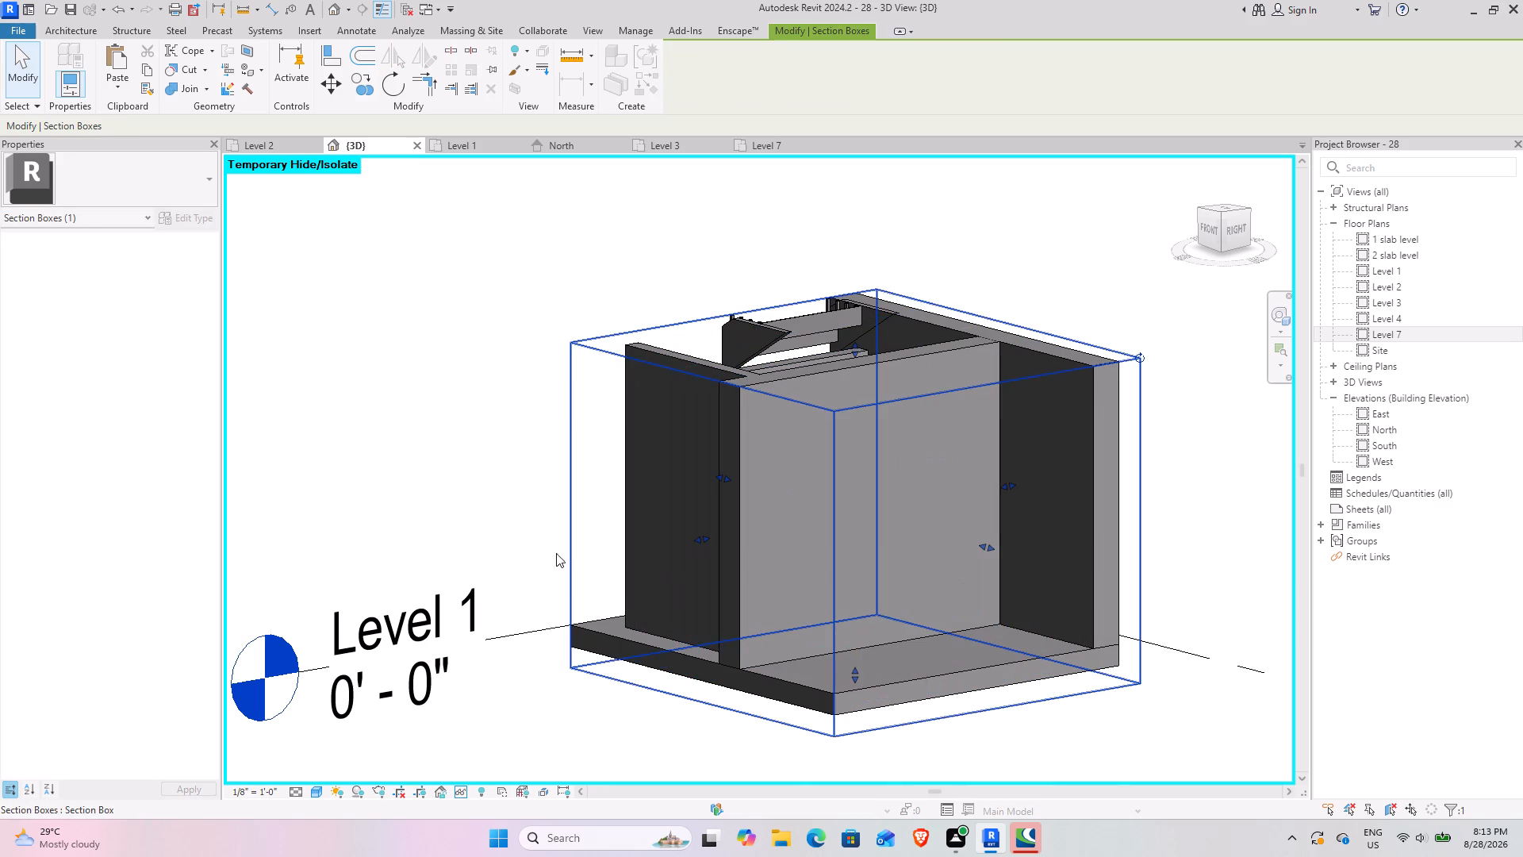
{"action": "left_click", "coordinate": [571, 533]}
{"action": "middle_click_drag", "start_coordinate": [626, 595], "coordinate": [958, 677], "text": "shift"}
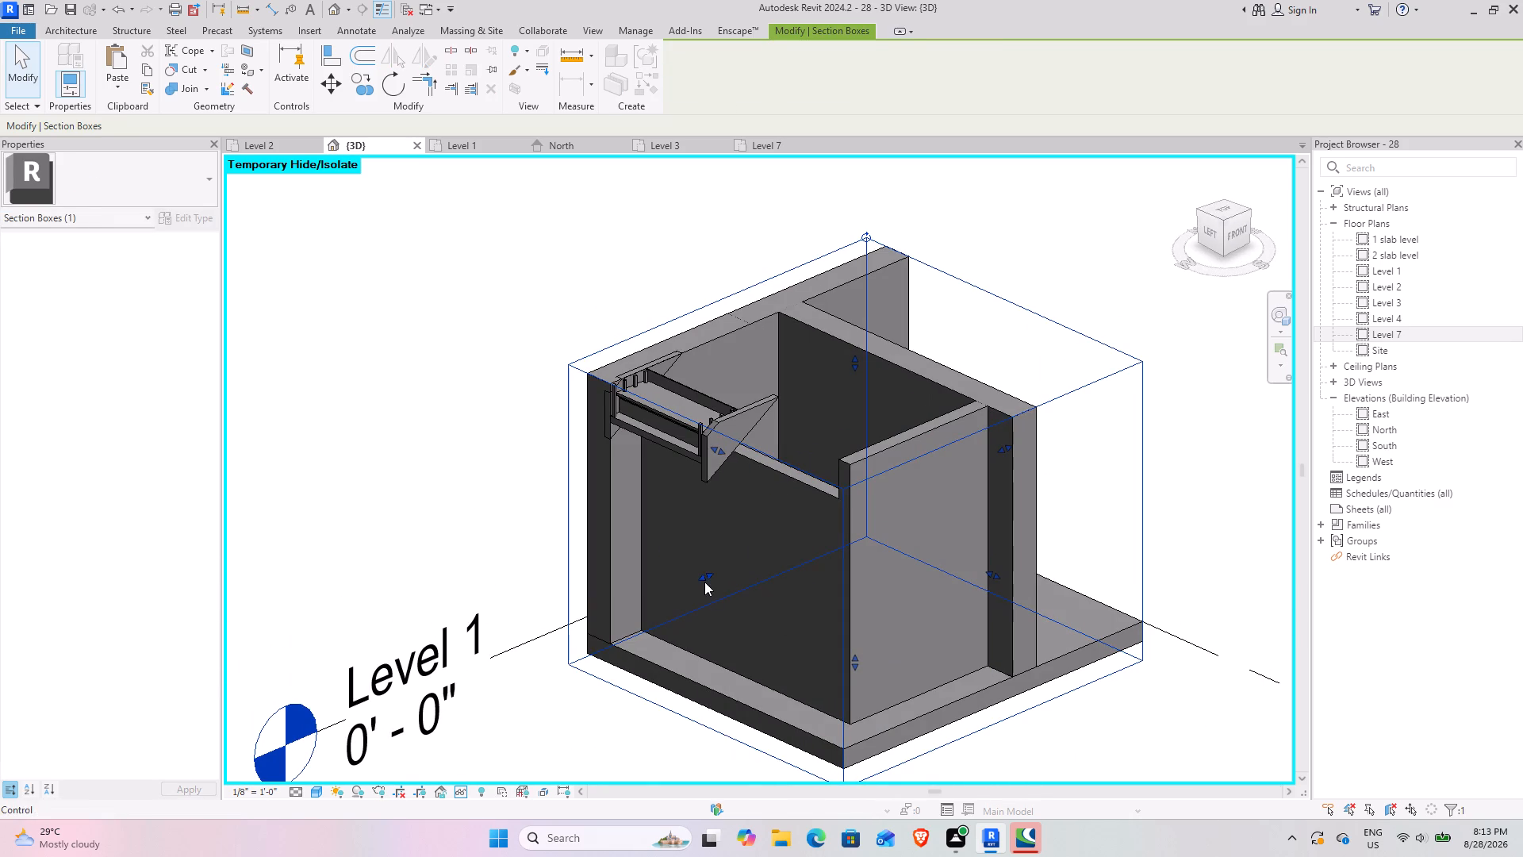
{"action": "left_click_drag", "start_coordinate": [698, 575], "coordinate": [562, 622]}
{"action": "middle_click_drag", "start_coordinate": [715, 605], "coordinate": [691, 448], "text": "shift"}
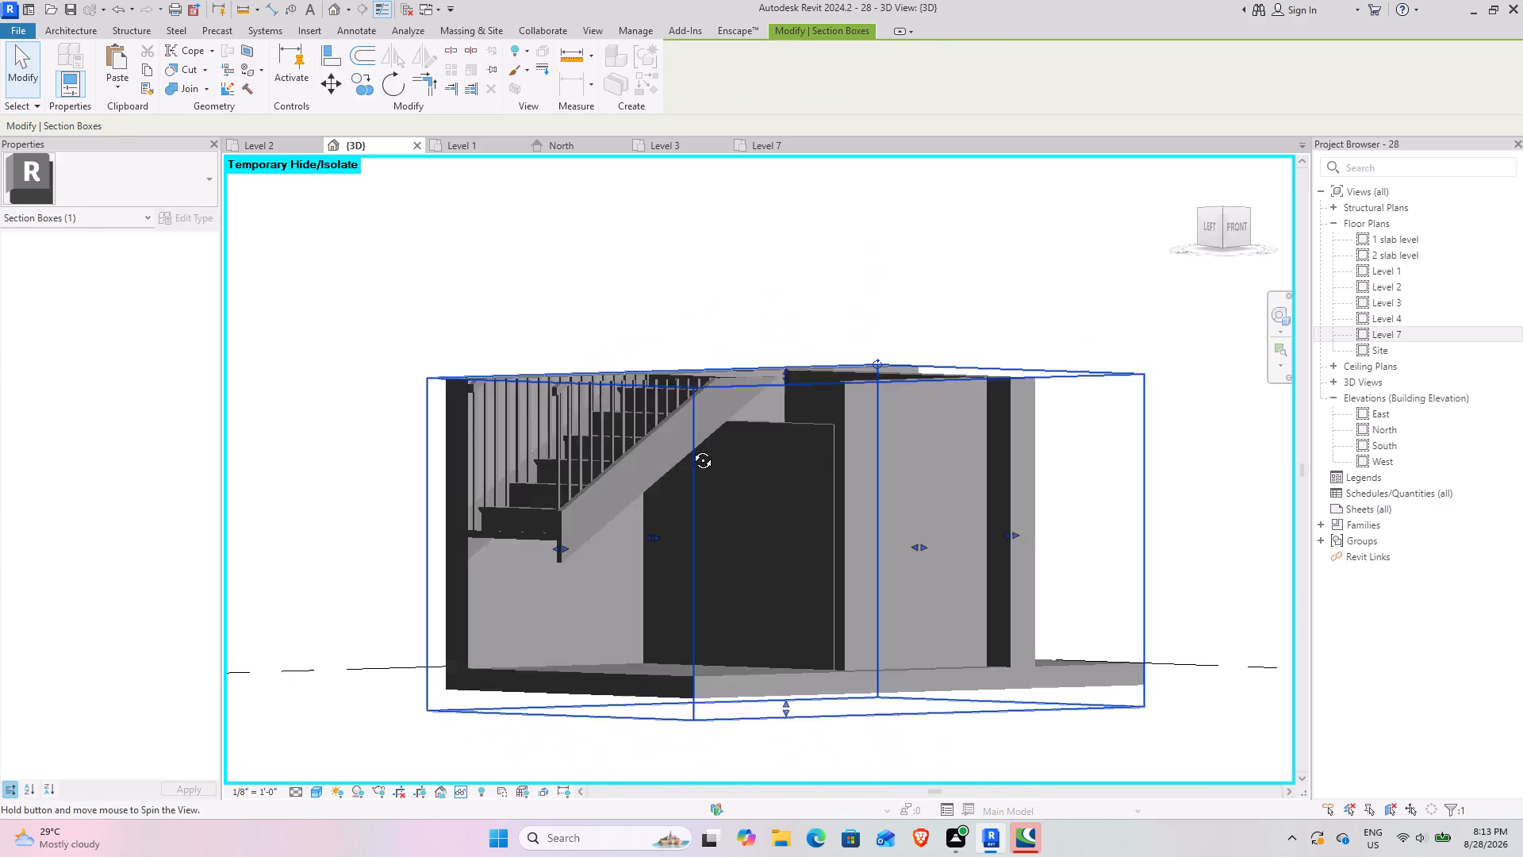
{"action": "middle_click_drag", "start_coordinate": [691, 448], "coordinate": [1009, 606], "text": "shift"}
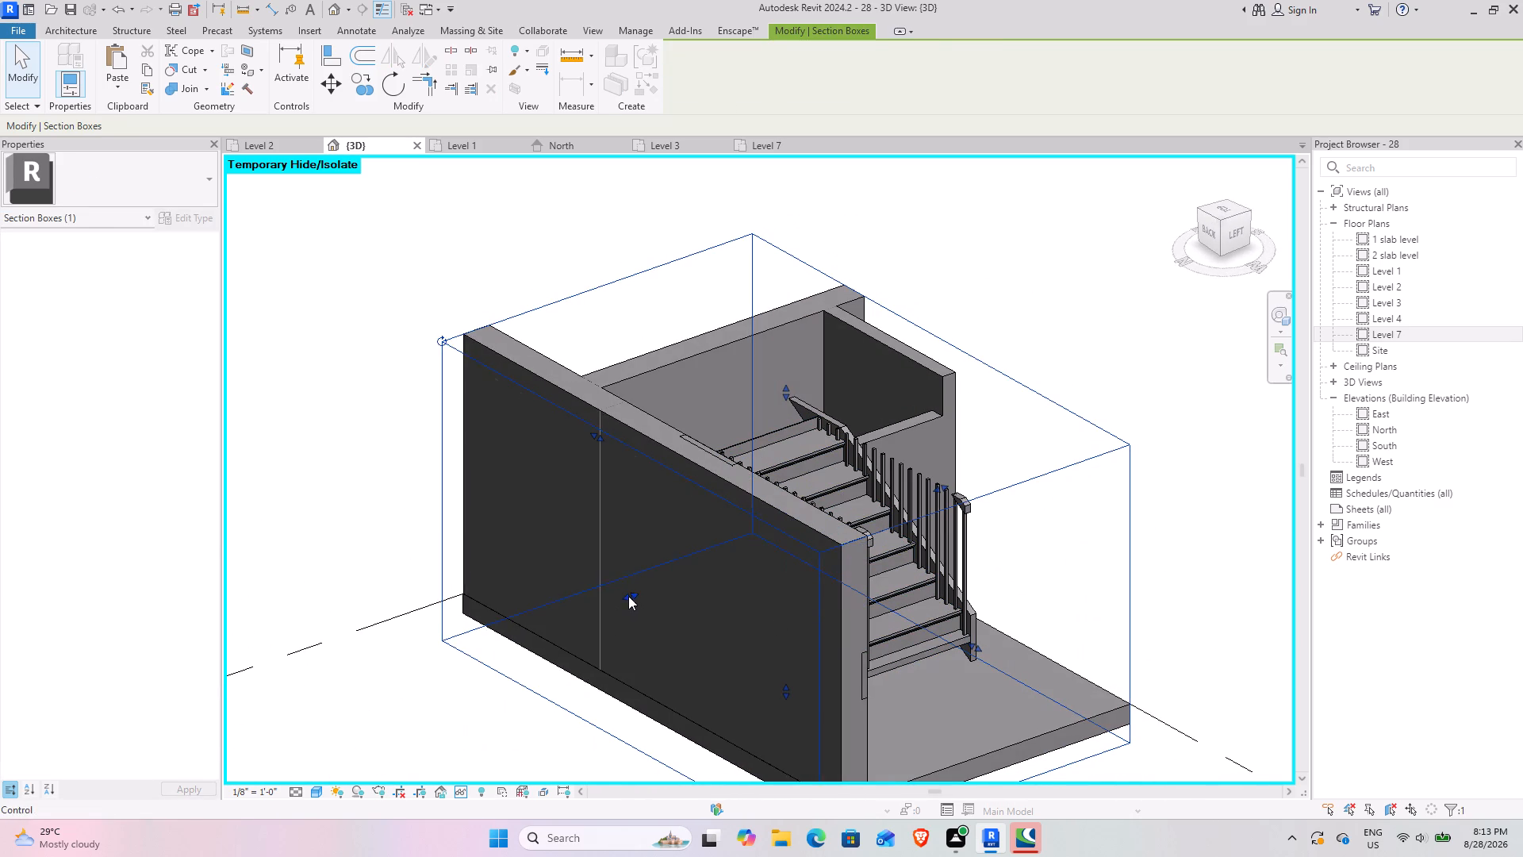
{"action": "left_click_drag", "start_coordinate": [628, 596], "coordinate": [530, 641]}
{"action": "middle_click_drag", "start_coordinate": [856, 564], "coordinate": [587, 559], "text": "shift"}
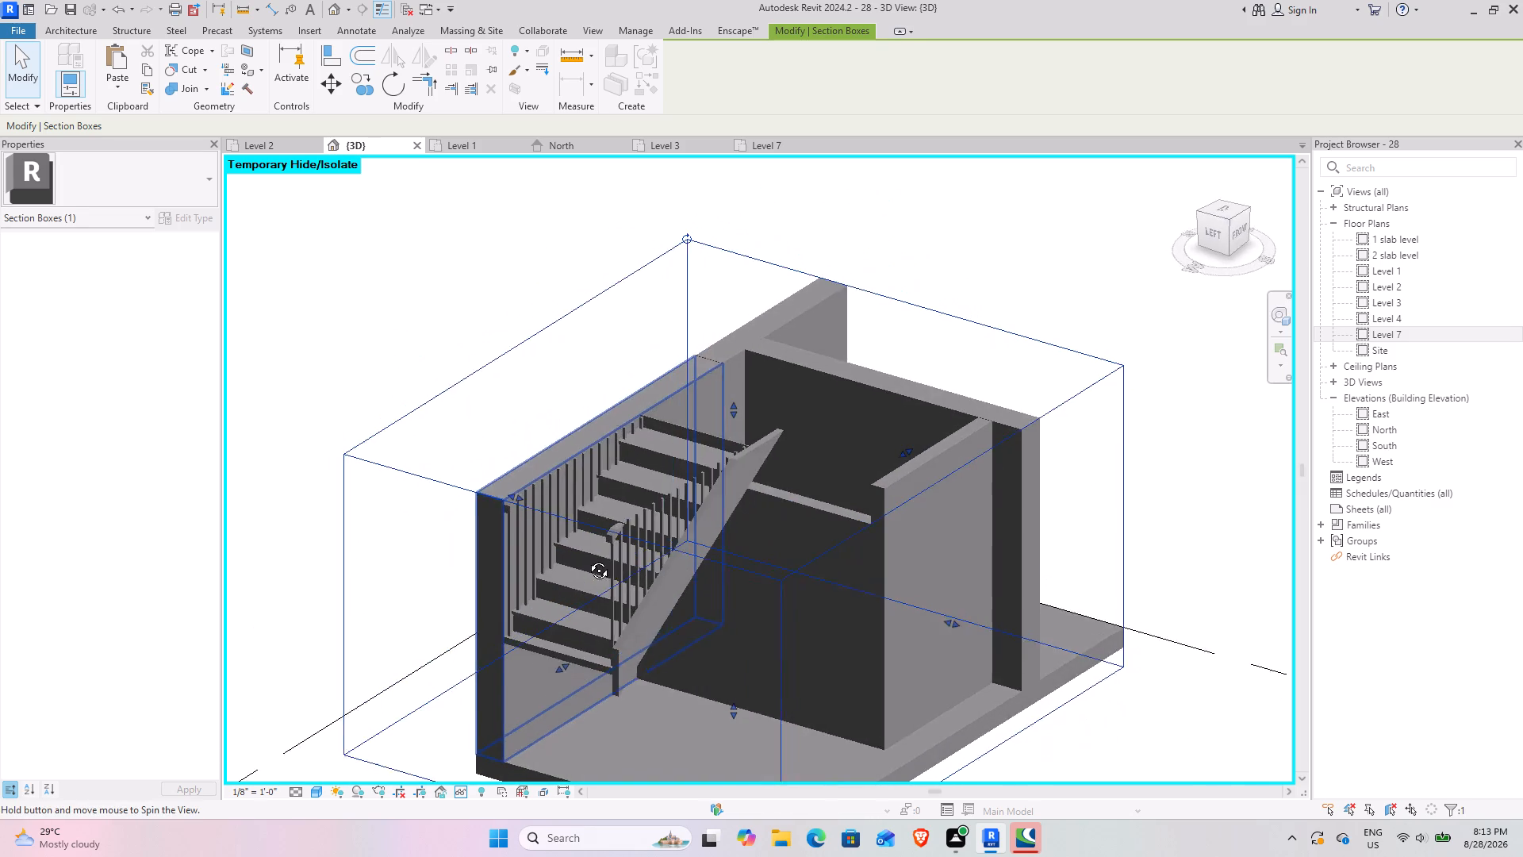
{"action": "middle_click_drag", "start_coordinate": [587, 559], "coordinate": [582, 558], "text": "shift"}
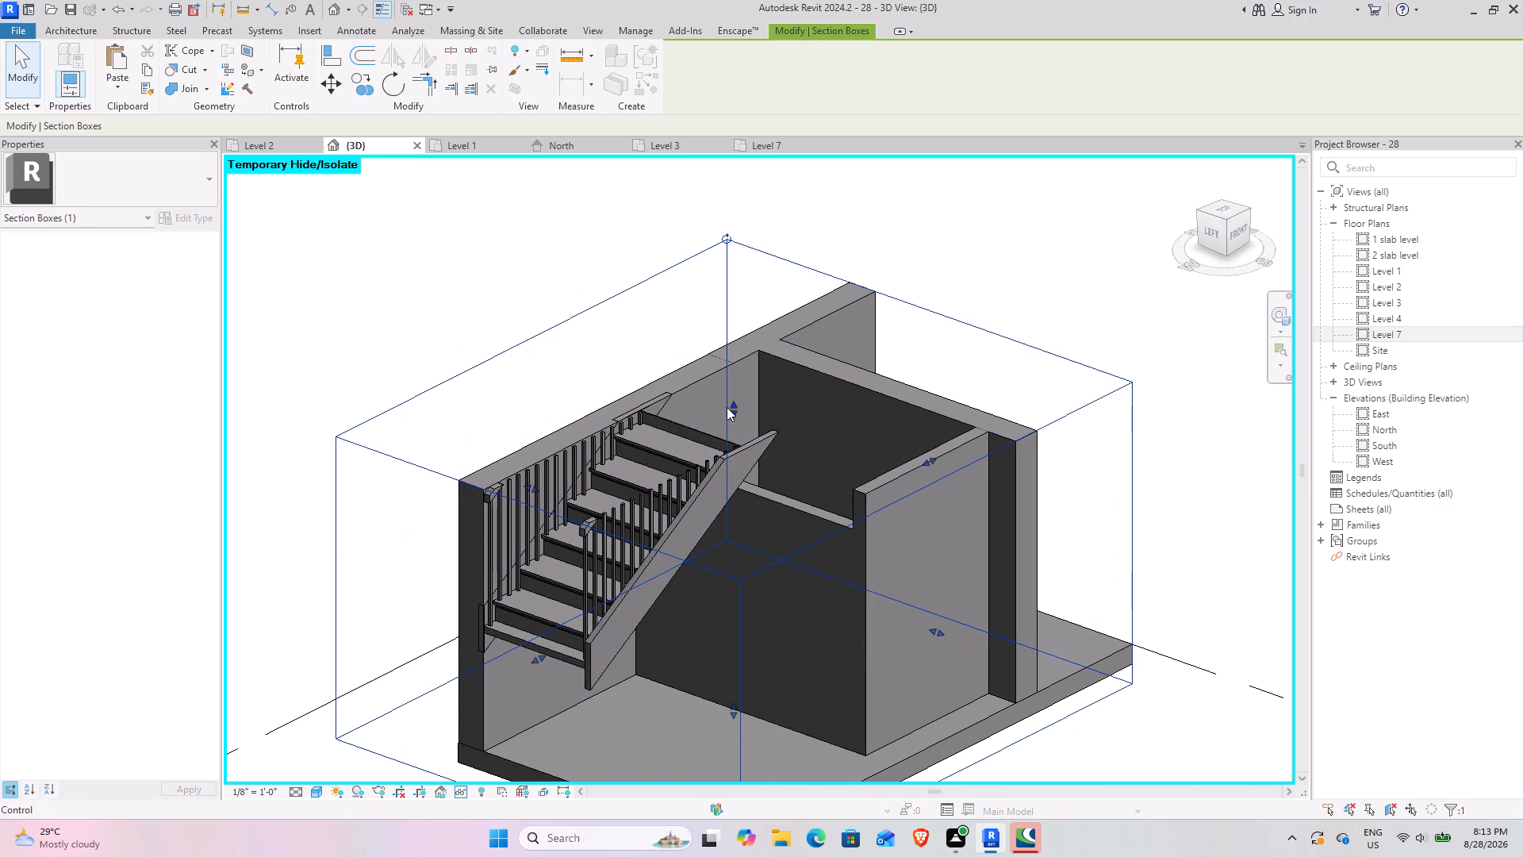
{"action": "left_click_drag", "start_coordinate": [732, 404], "coordinate": [707, 270]}
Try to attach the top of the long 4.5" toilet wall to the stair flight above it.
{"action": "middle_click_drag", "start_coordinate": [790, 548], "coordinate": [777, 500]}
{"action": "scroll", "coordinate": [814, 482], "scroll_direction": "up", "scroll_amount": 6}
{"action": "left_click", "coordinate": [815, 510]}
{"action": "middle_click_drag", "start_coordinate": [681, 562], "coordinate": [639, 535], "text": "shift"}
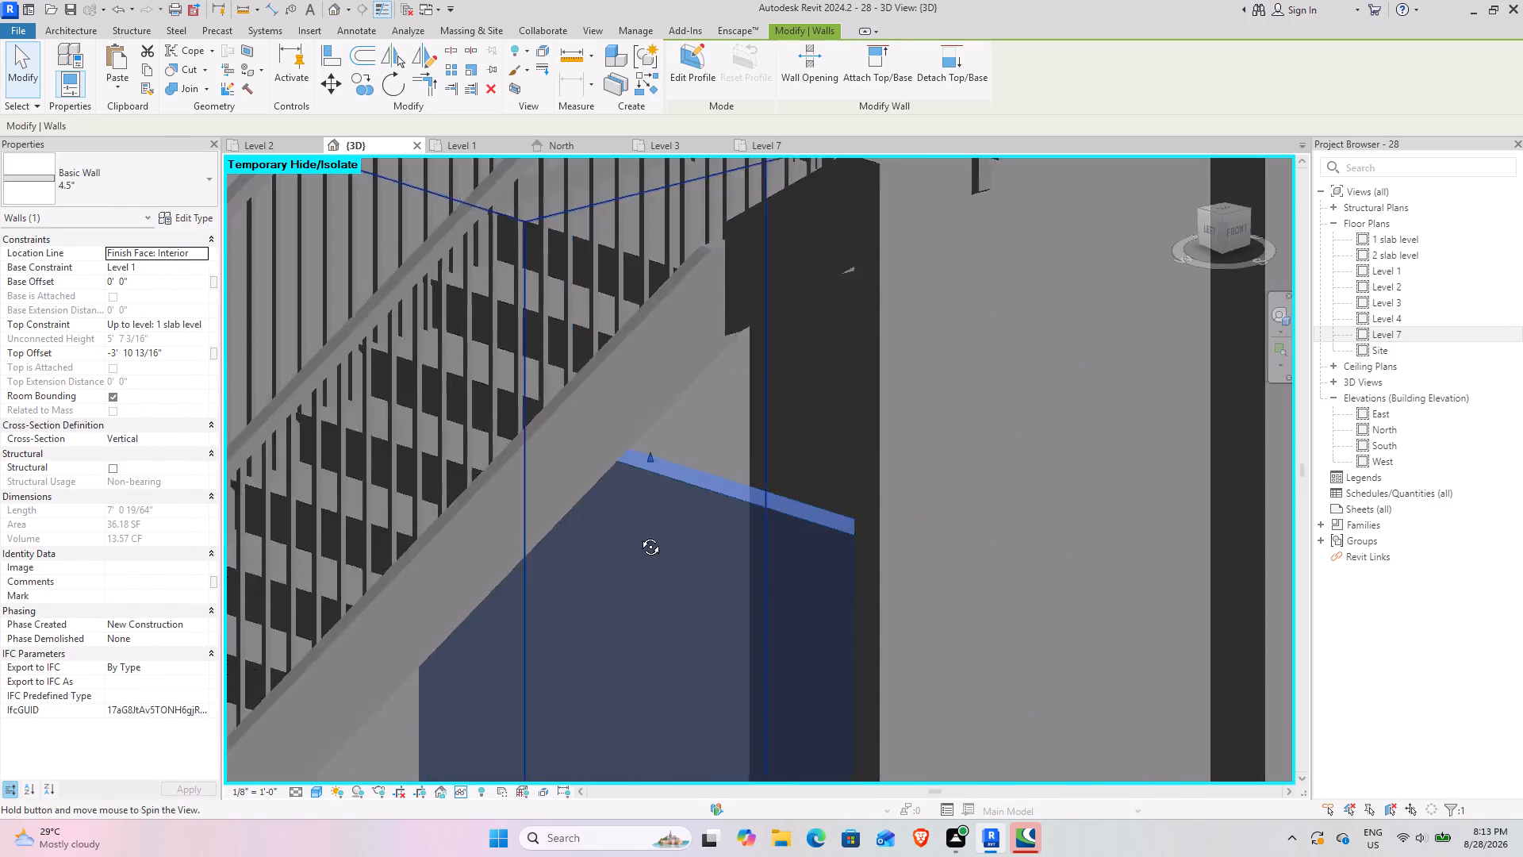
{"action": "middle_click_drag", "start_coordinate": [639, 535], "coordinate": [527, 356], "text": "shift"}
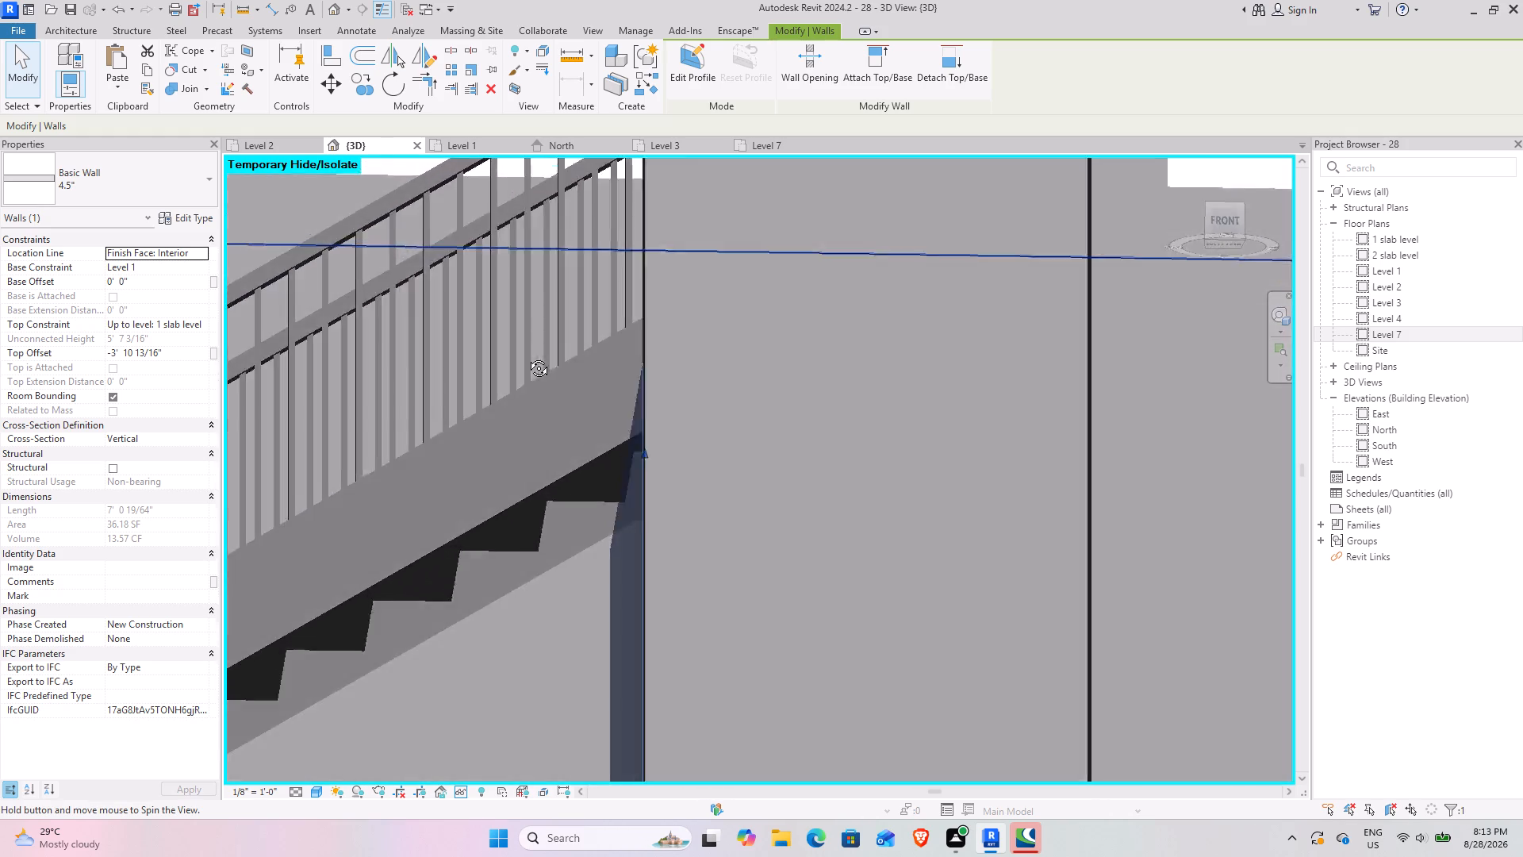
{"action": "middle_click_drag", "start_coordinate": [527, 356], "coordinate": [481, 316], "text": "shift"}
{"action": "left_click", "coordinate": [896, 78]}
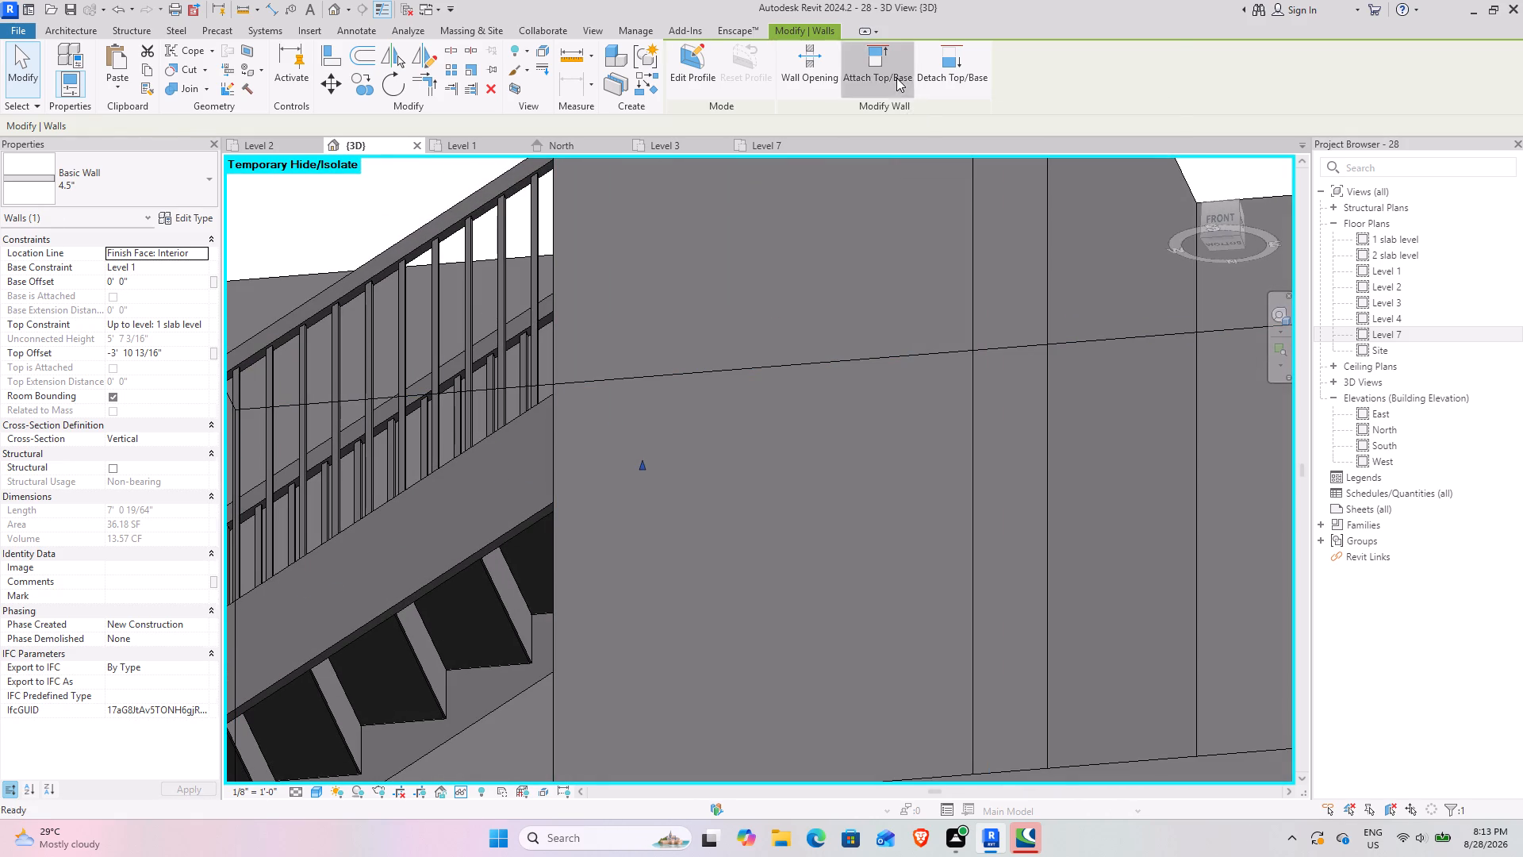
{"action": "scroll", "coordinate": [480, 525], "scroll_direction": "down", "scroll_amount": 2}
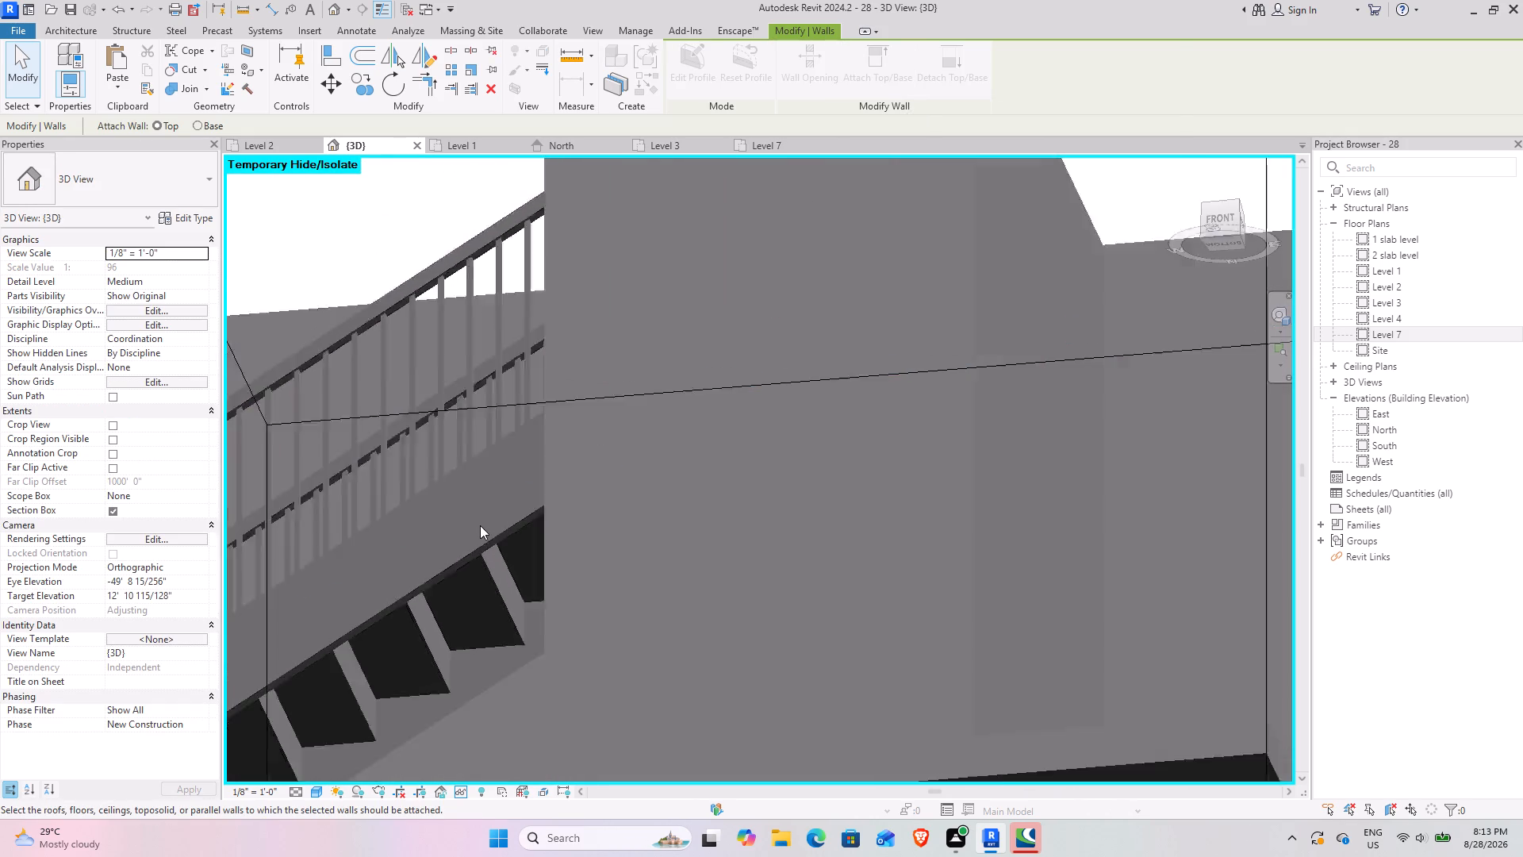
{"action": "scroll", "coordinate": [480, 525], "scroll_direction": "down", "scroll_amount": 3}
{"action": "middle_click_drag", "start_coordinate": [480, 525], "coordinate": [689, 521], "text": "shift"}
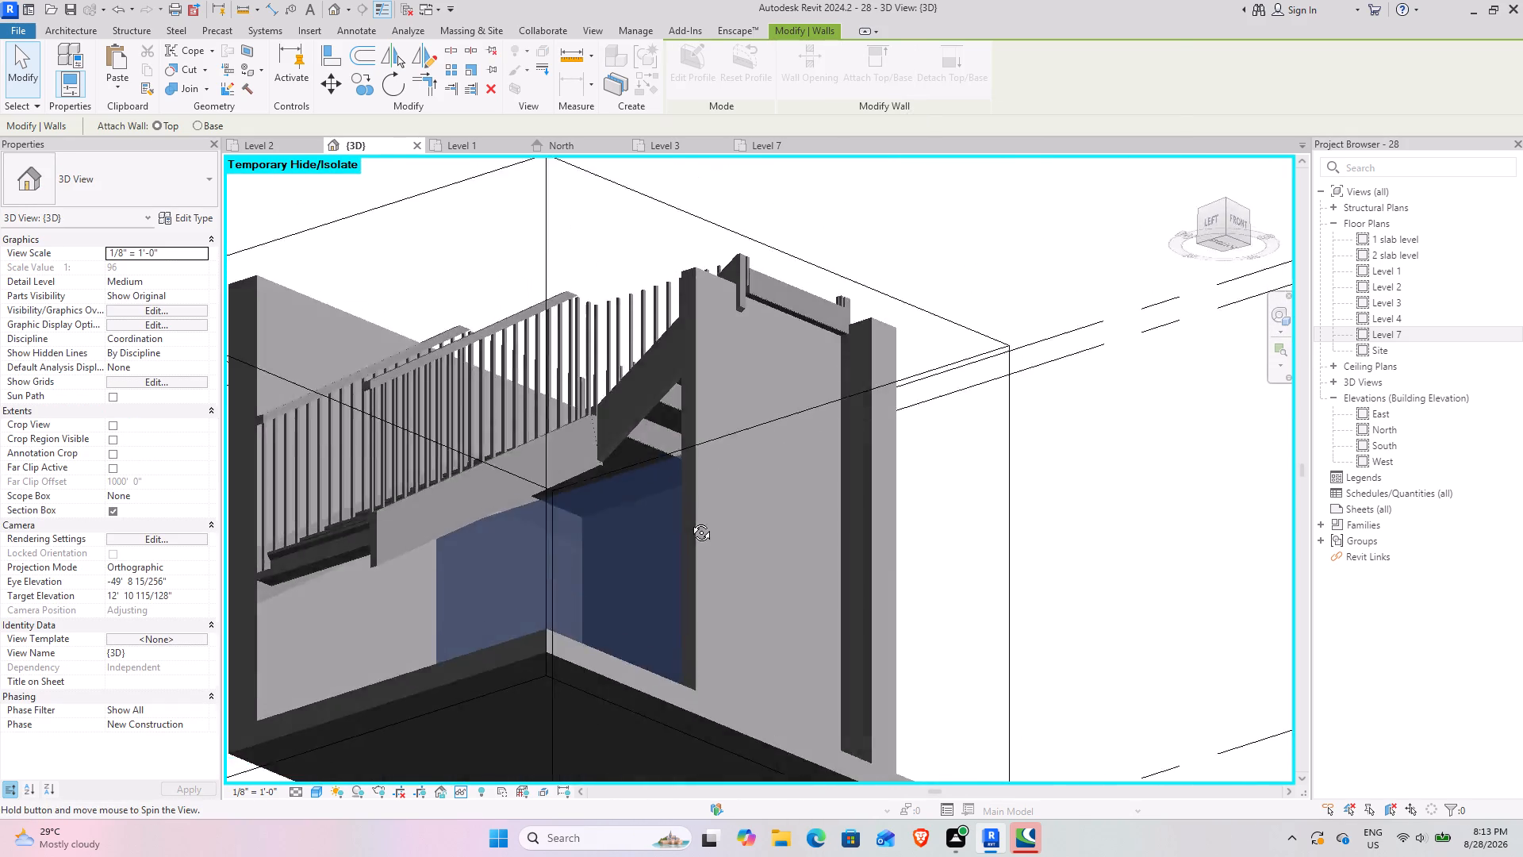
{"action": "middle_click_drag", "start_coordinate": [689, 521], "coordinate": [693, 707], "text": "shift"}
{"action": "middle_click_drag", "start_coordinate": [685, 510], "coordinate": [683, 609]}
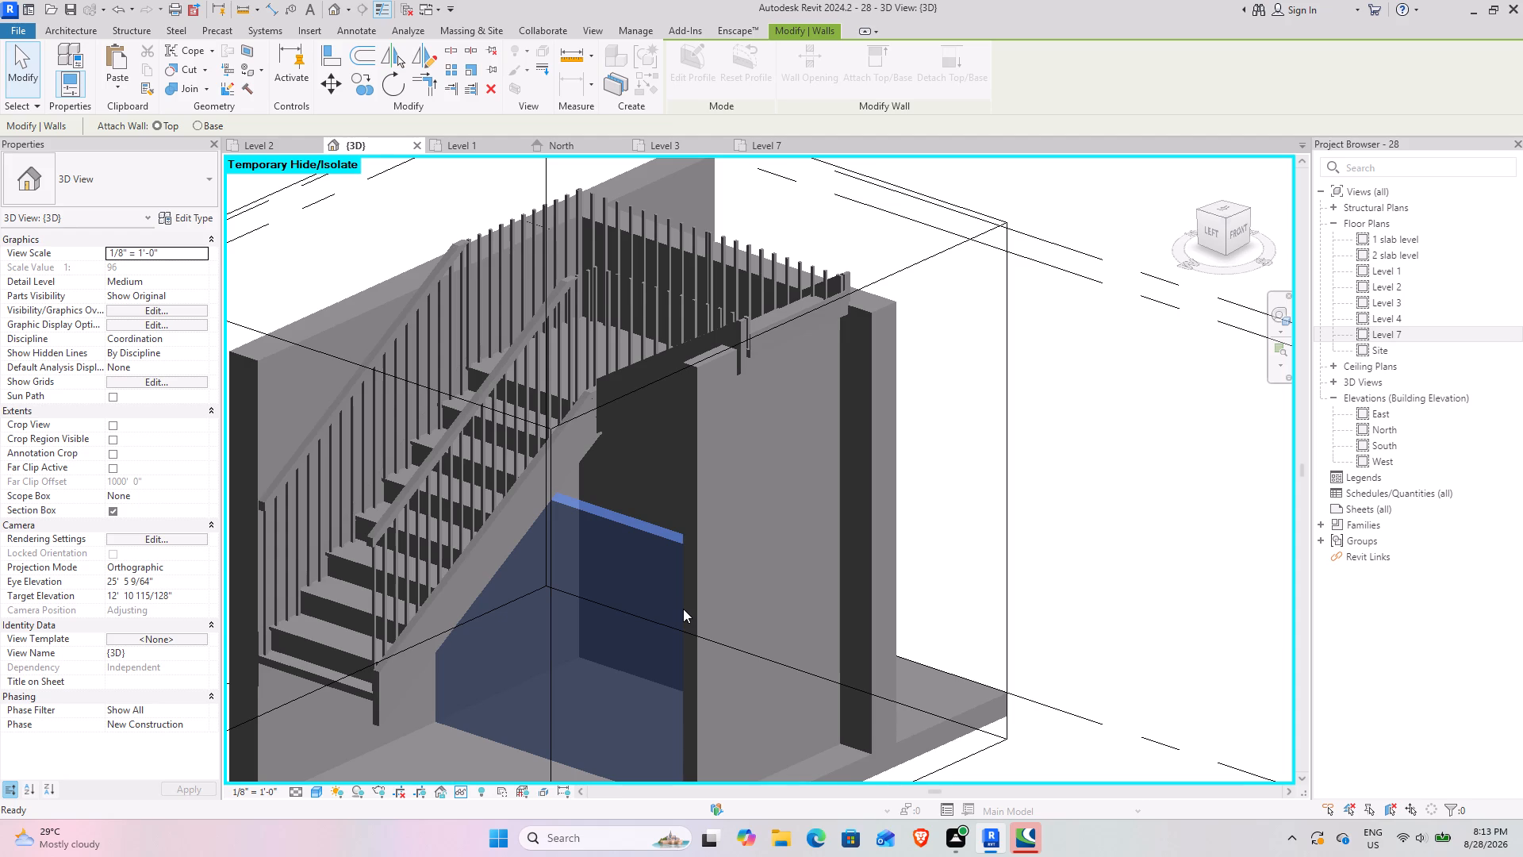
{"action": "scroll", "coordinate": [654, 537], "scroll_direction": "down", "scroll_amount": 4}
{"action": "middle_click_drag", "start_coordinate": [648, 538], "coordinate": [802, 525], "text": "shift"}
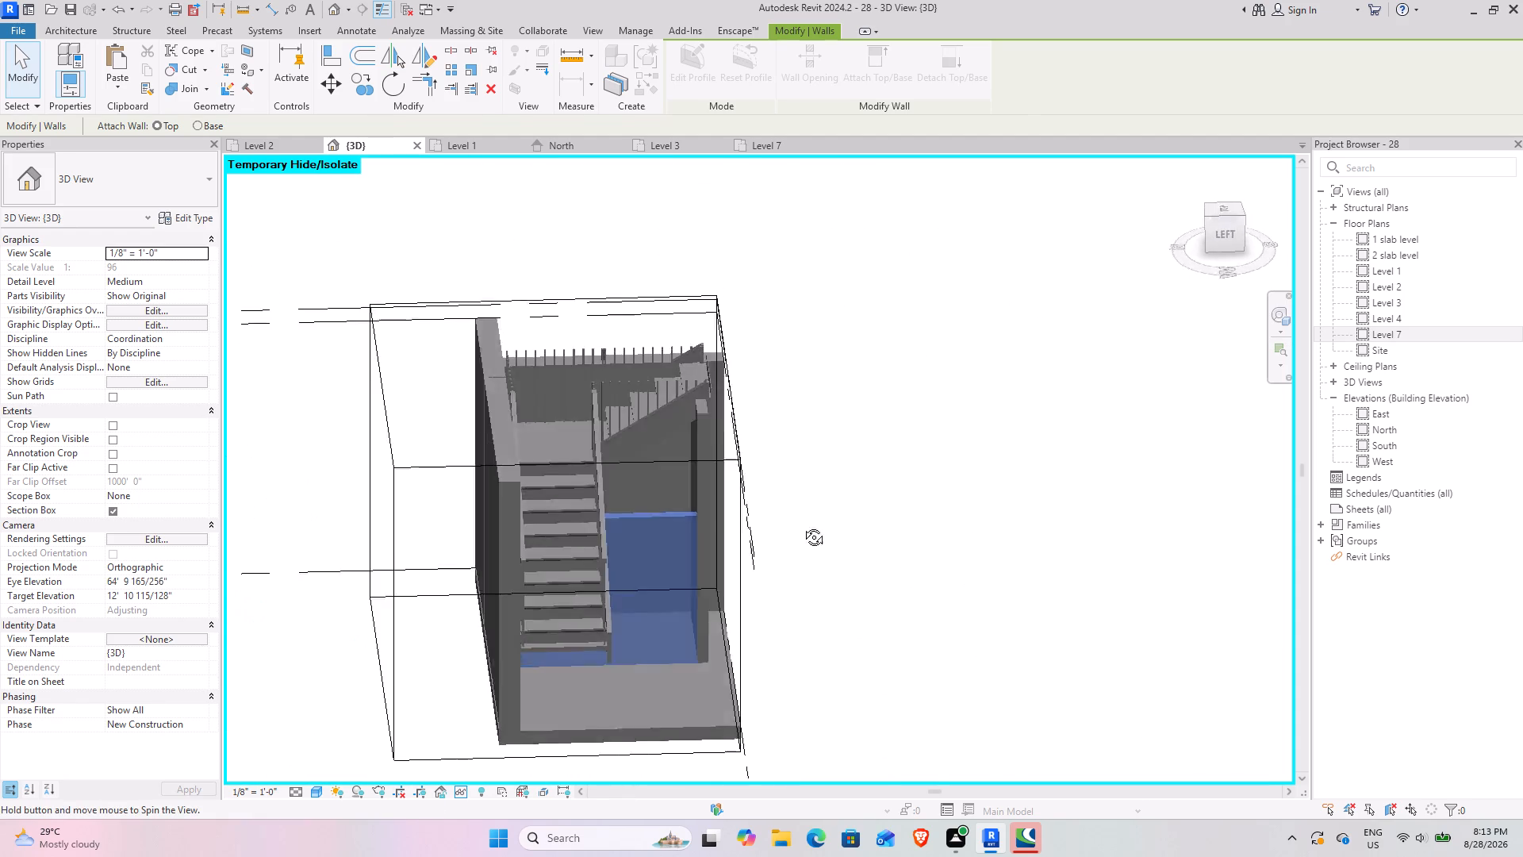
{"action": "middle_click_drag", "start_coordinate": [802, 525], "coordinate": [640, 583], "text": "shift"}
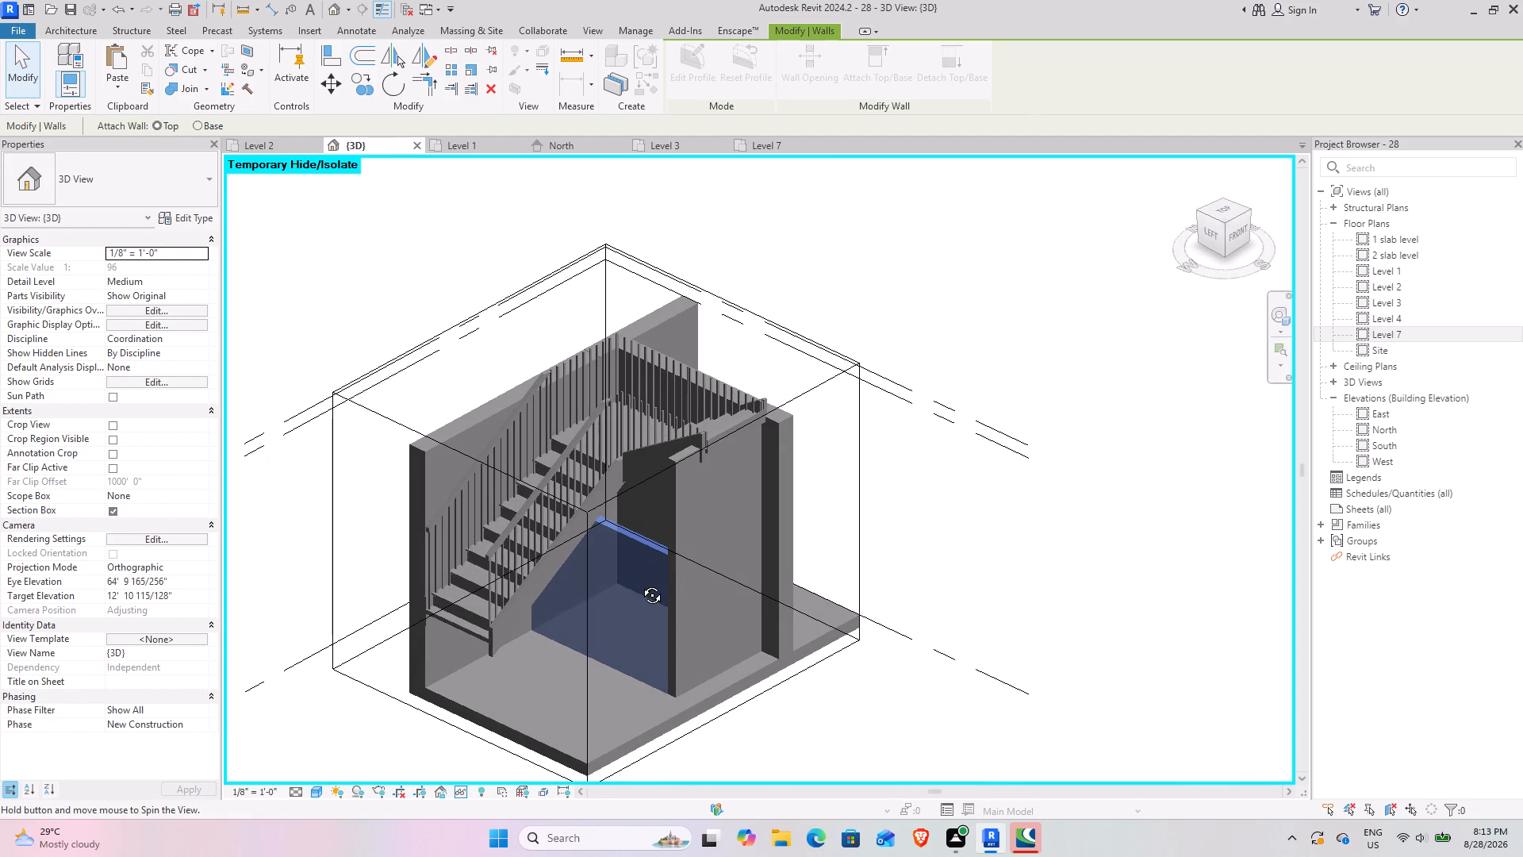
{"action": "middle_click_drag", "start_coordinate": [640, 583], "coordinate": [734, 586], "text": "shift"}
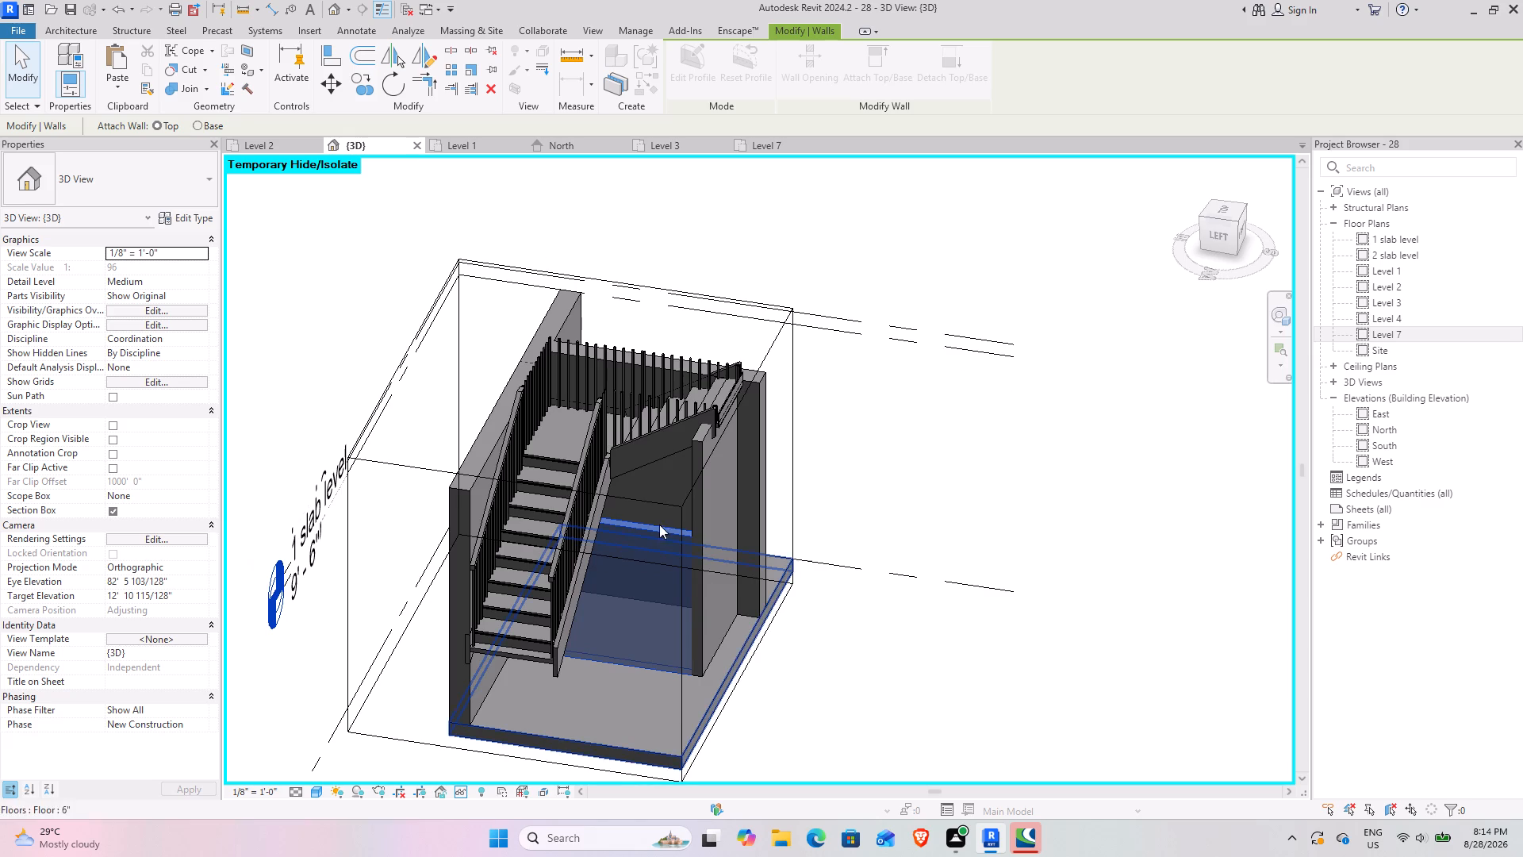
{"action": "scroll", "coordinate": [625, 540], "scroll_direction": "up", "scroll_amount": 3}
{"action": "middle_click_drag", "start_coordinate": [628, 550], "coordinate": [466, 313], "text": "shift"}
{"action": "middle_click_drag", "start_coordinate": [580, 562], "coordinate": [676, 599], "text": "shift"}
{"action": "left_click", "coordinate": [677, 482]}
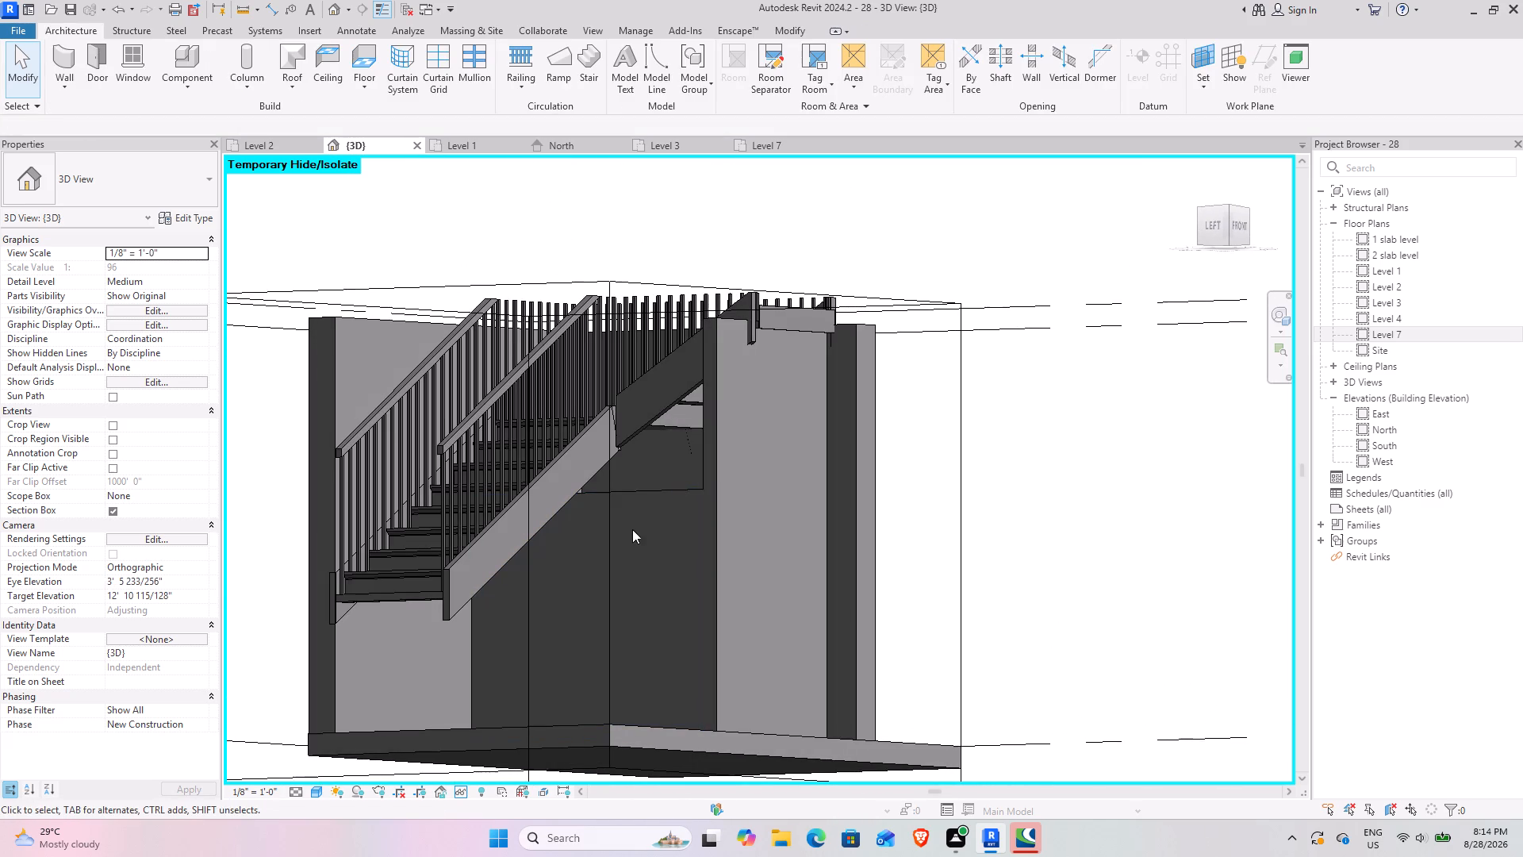
Raise the top of the long 4.5" toilet wall toward the stair's underside, to a top offset of about -3' 8 15/64".
{"action": "left_click", "coordinate": [647, 494]}
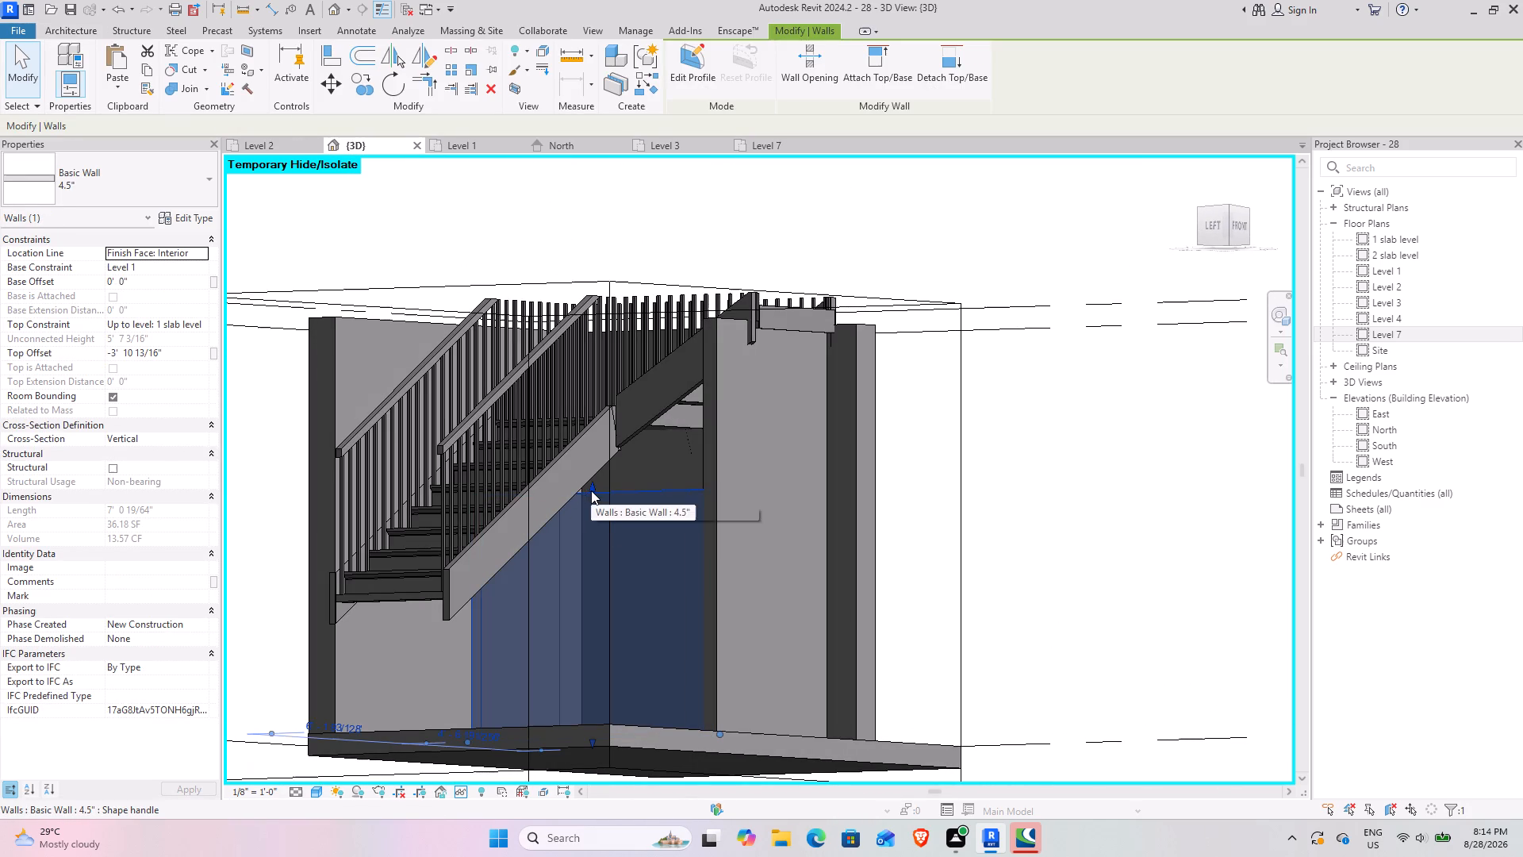
{"action": "scroll", "coordinate": [591, 490], "scroll_direction": "up", "scroll_amount": 7}
{"action": "middle_click_drag", "start_coordinate": [559, 504], "coordinate": [427, 454], "text": "shift"}
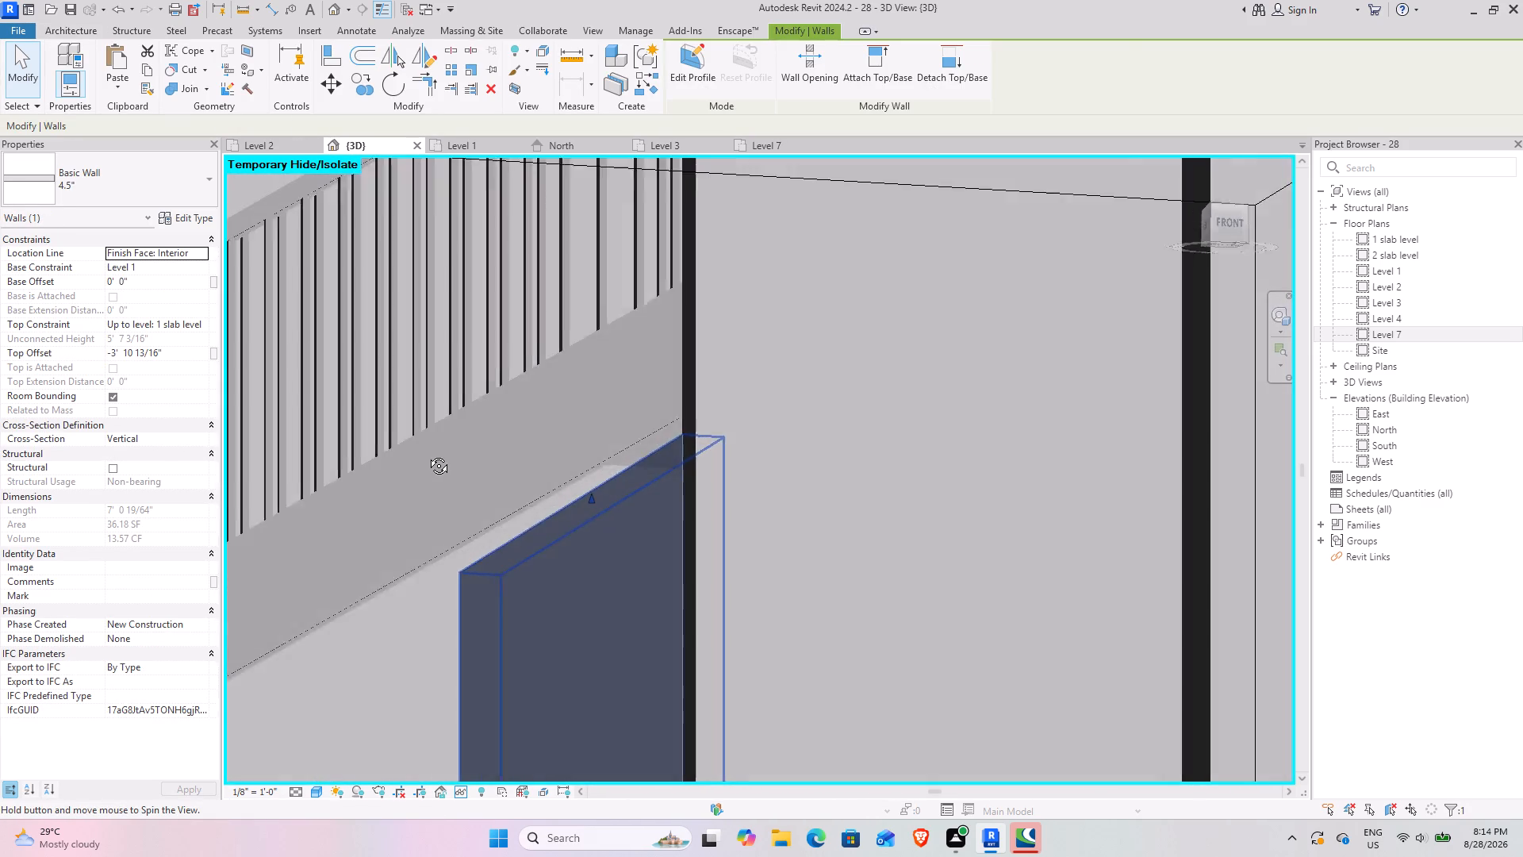
{"action": "middle_click_drag", "start_coordinate": [427, 454], "coordinate": [380, 522], "text": "shift"}
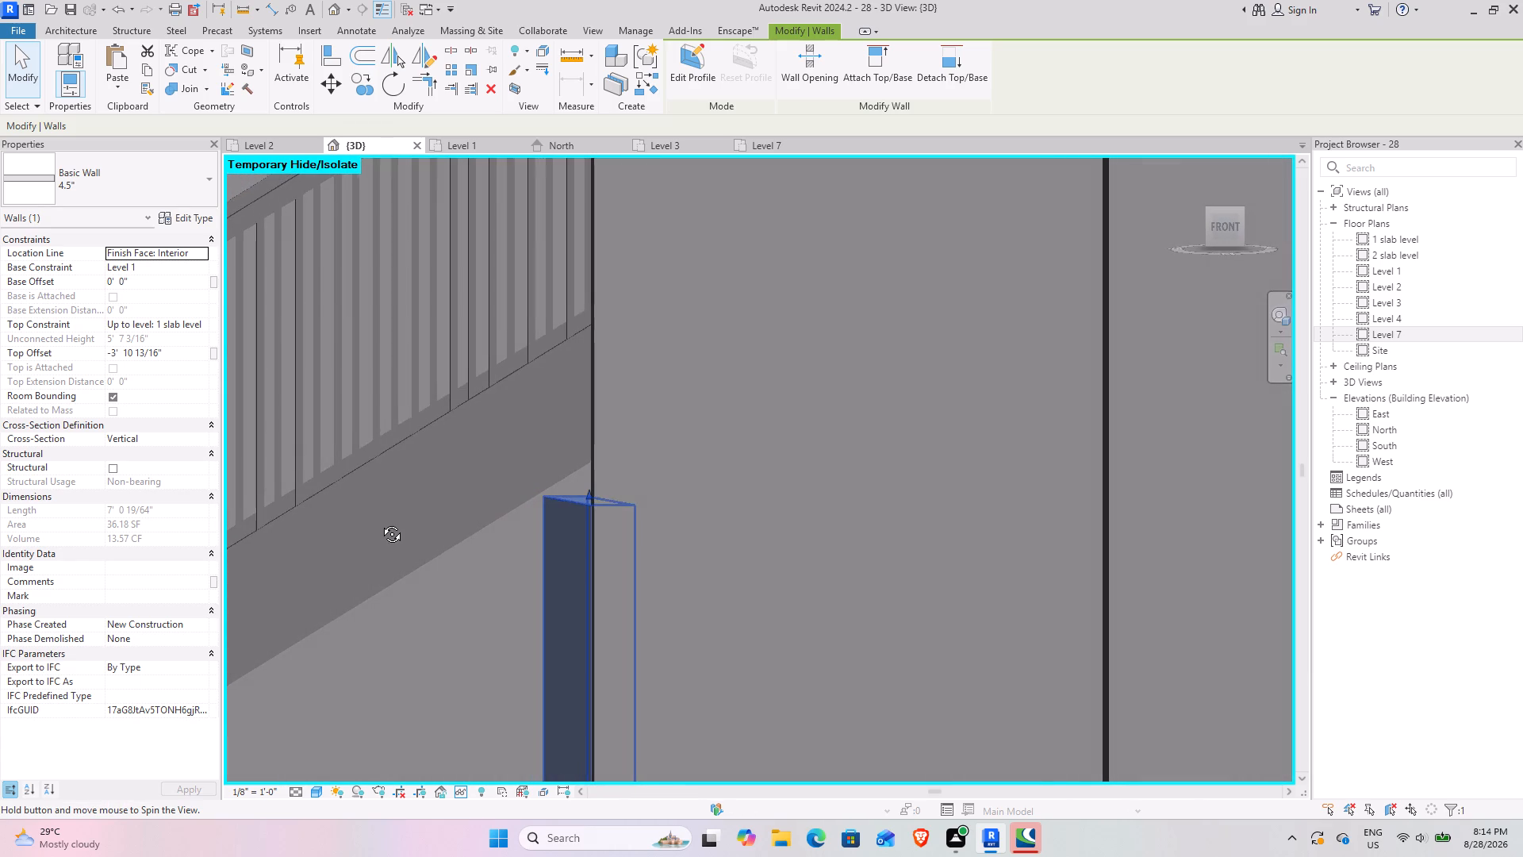
{"action": "middle_click_drag", "start_coordinate": [380, 522], "coordinate": [376, 524], "text": "shift"}
{"action": "left_click", "coordinate": [1226, 230]}
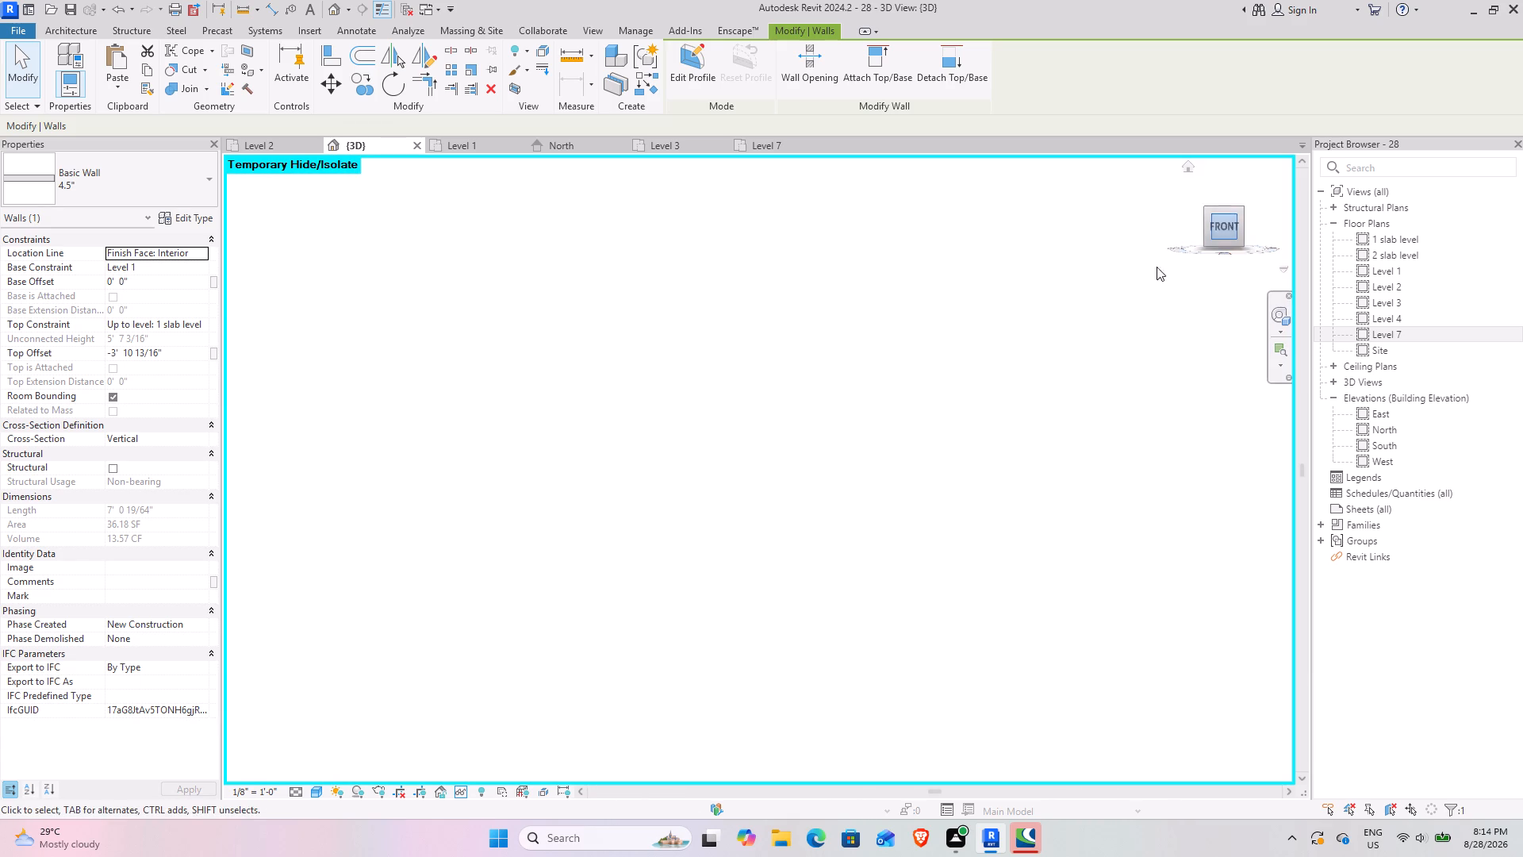
{"action": "scroll", "coordinate": [763, 216], "scroll_direction": "up", "scroll_amount": 4}
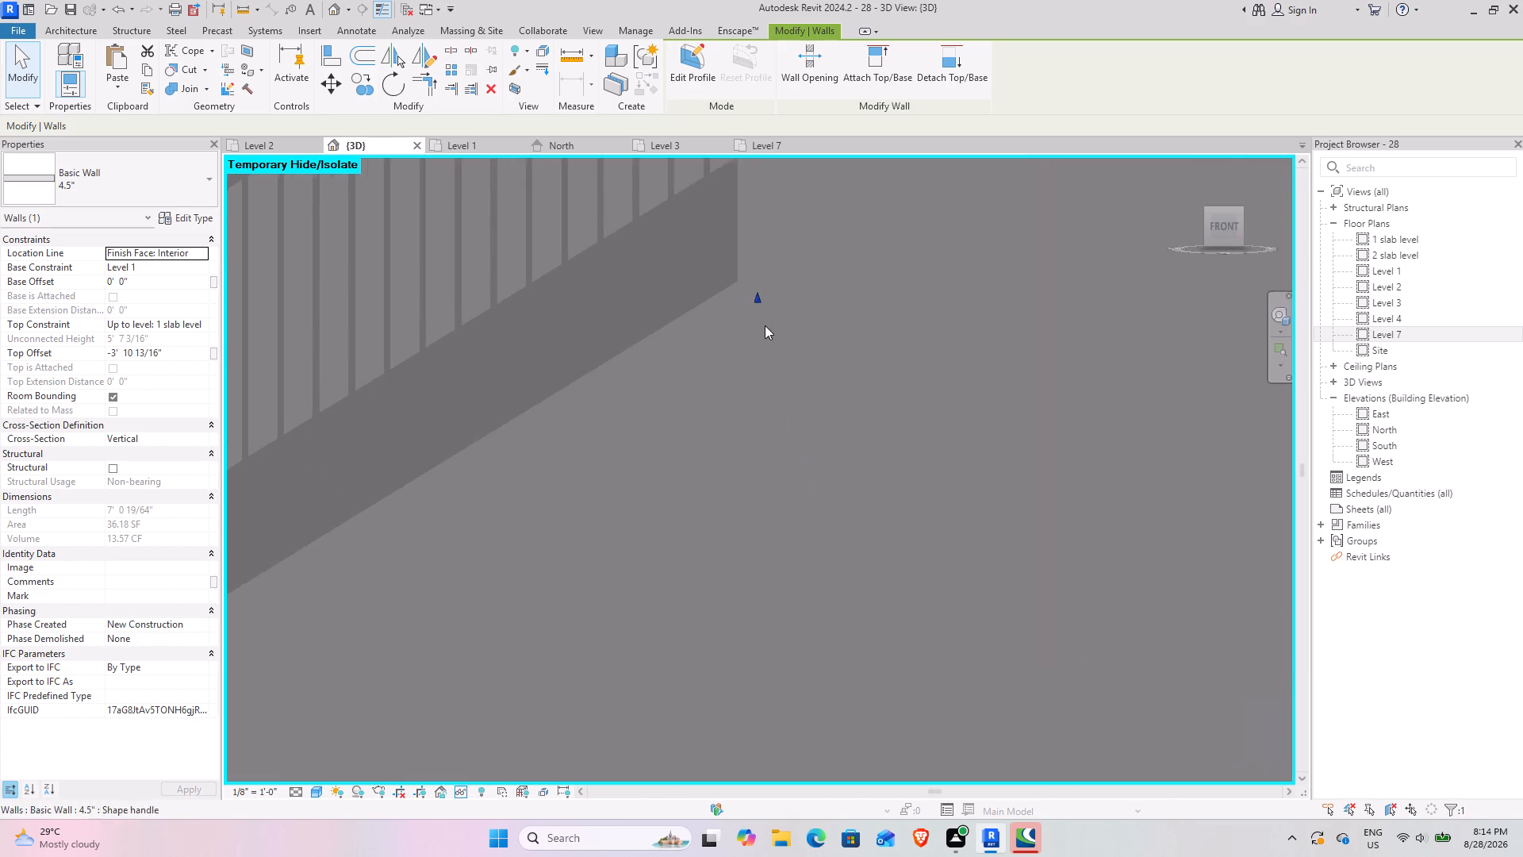
{"action": "scroll", "coordinate": [765, 325], "scroll_direction": "up", "scroll_amount": 3}
{"action": "left_click_drag", "start_coordinate": [755, 281], "coordinate": [754, 247]}
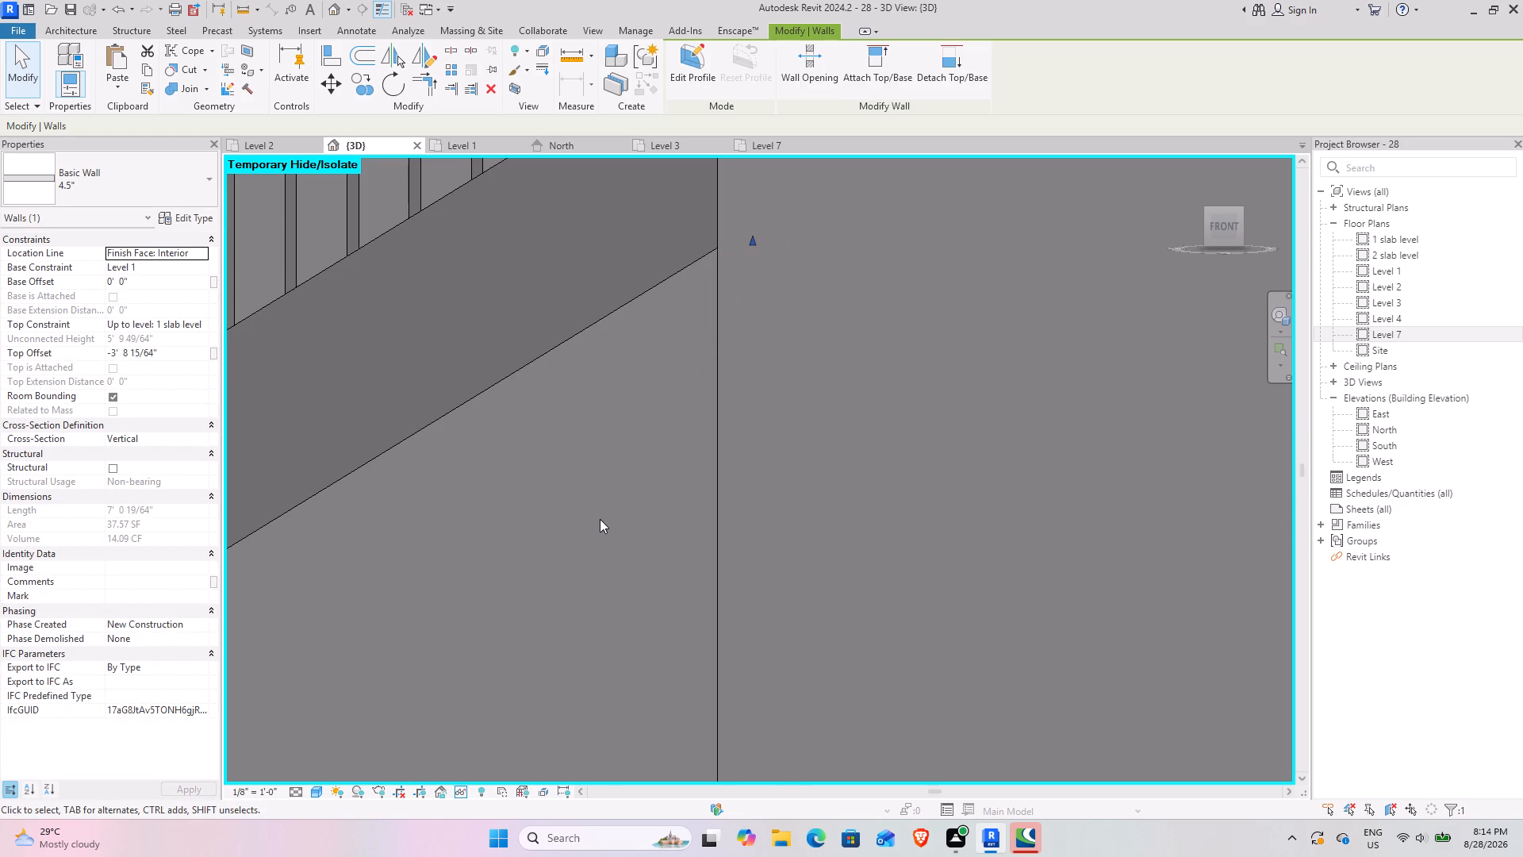
{"action": "left_click", "coordinate": [600, 519]}
Lower the top of the short 4.5" front toilet wall to the upper stair flight, to a top offset of about -0' 2 81/256".
{"action": "scroll", "coordinate": [600, 510], "scroll_direction": "down", "scroll_amount": 9}
{"action": "middle_click_drag", "start_coordinate": [599, 510], "coordinate": [759, 582], "text": "shift"}
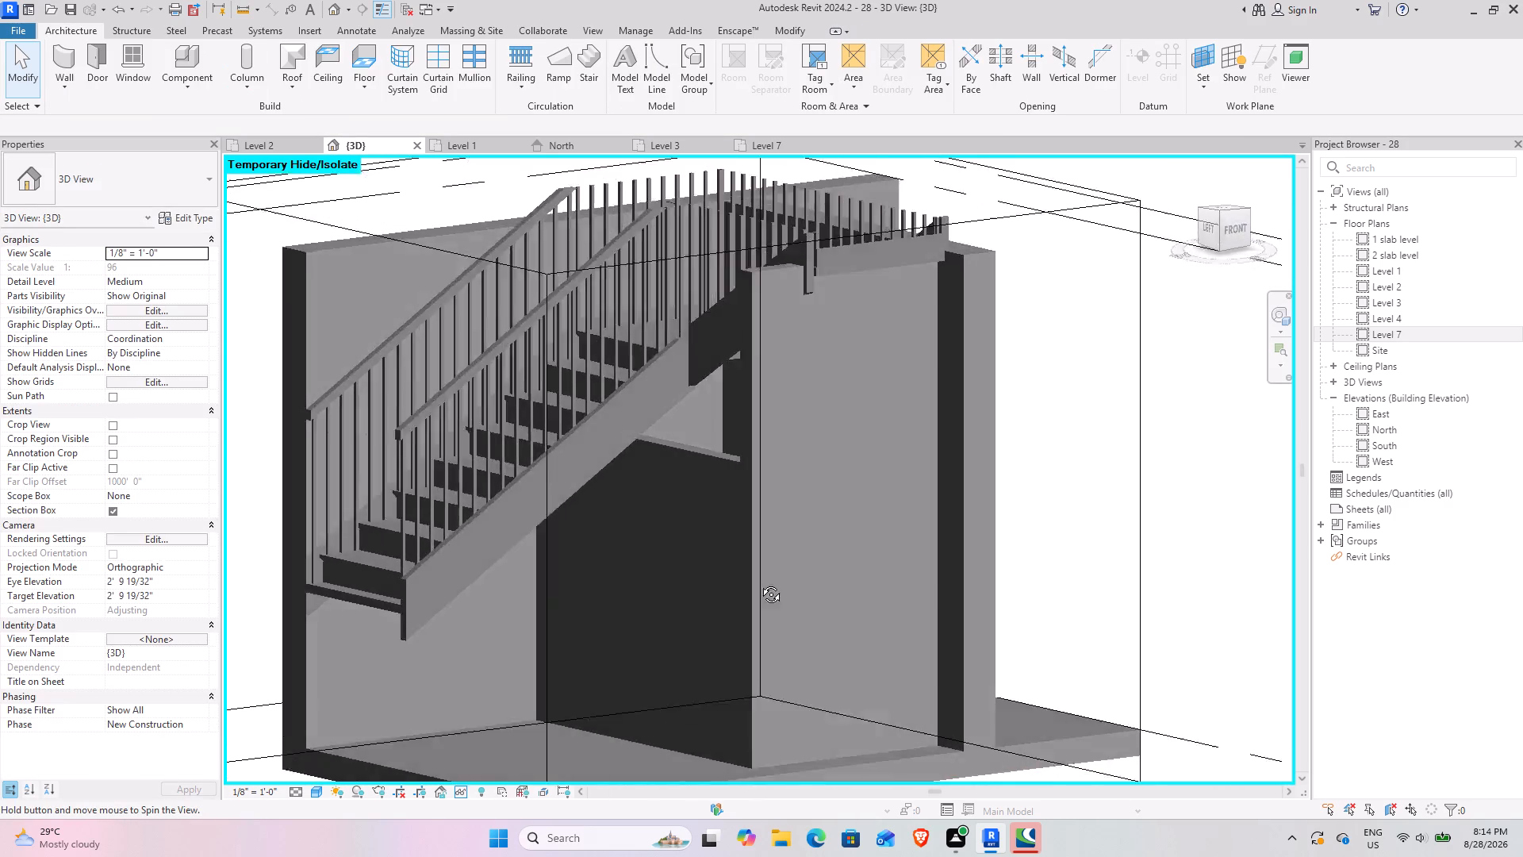
{"action": "middle_click_drag", "start_coordinate": [759, 582], "coordinate": [884, 637], "text": "shift"}
{"action": "scroll", "coordinate": [807, 620], "scroll_direction": "down", "scroll_amount": 4}
{"action": "middle_click_drag", "start_coordinate": [792, 616], "coordinate": [679, 617], "text": "shift"}
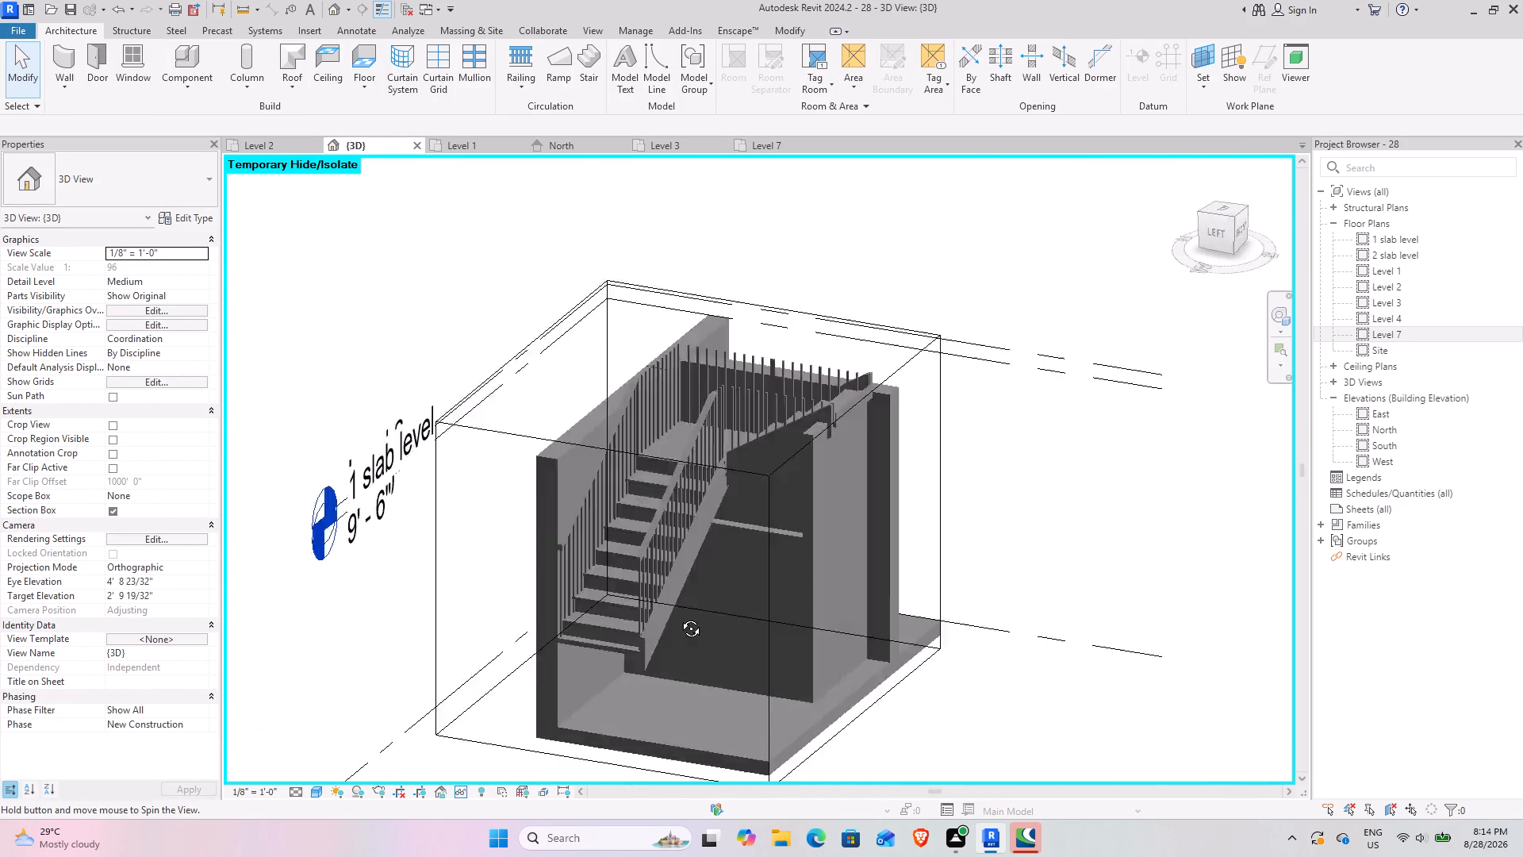
{"action": "middle_click_drag", "start_coordinate": [679, 617], "coordinate": [620, 617], "text": "shift"}
{"action": "left_click", "coordinate": [772, 468]}
{"action": "scroll", "coordinate": [844, 483], "scroll_direction": "up", "scroll_amount": 3}
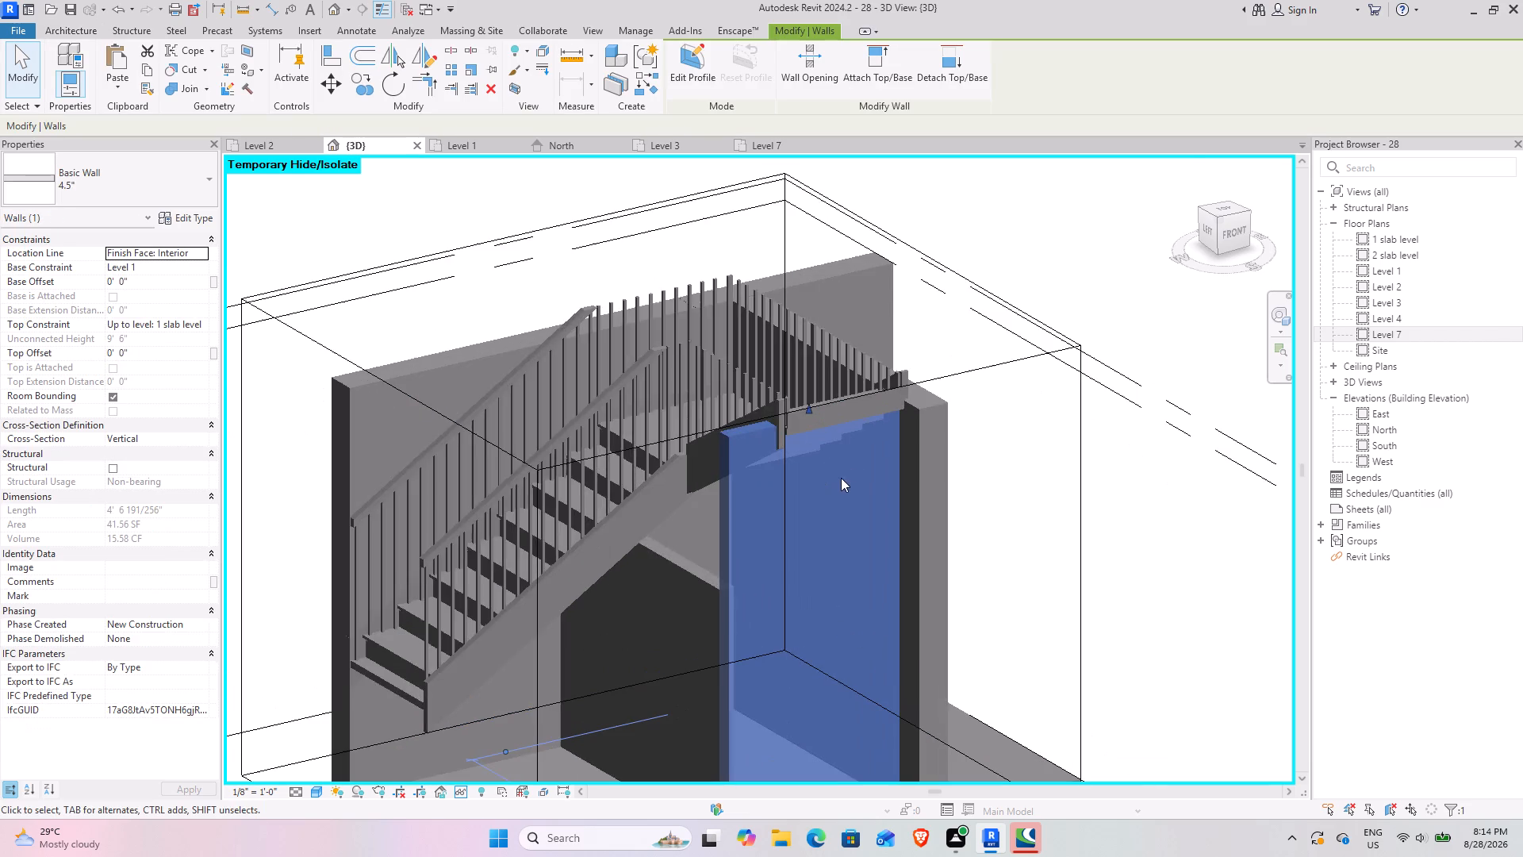
{"action": "left_click", "coordinate": [1236, 236]}
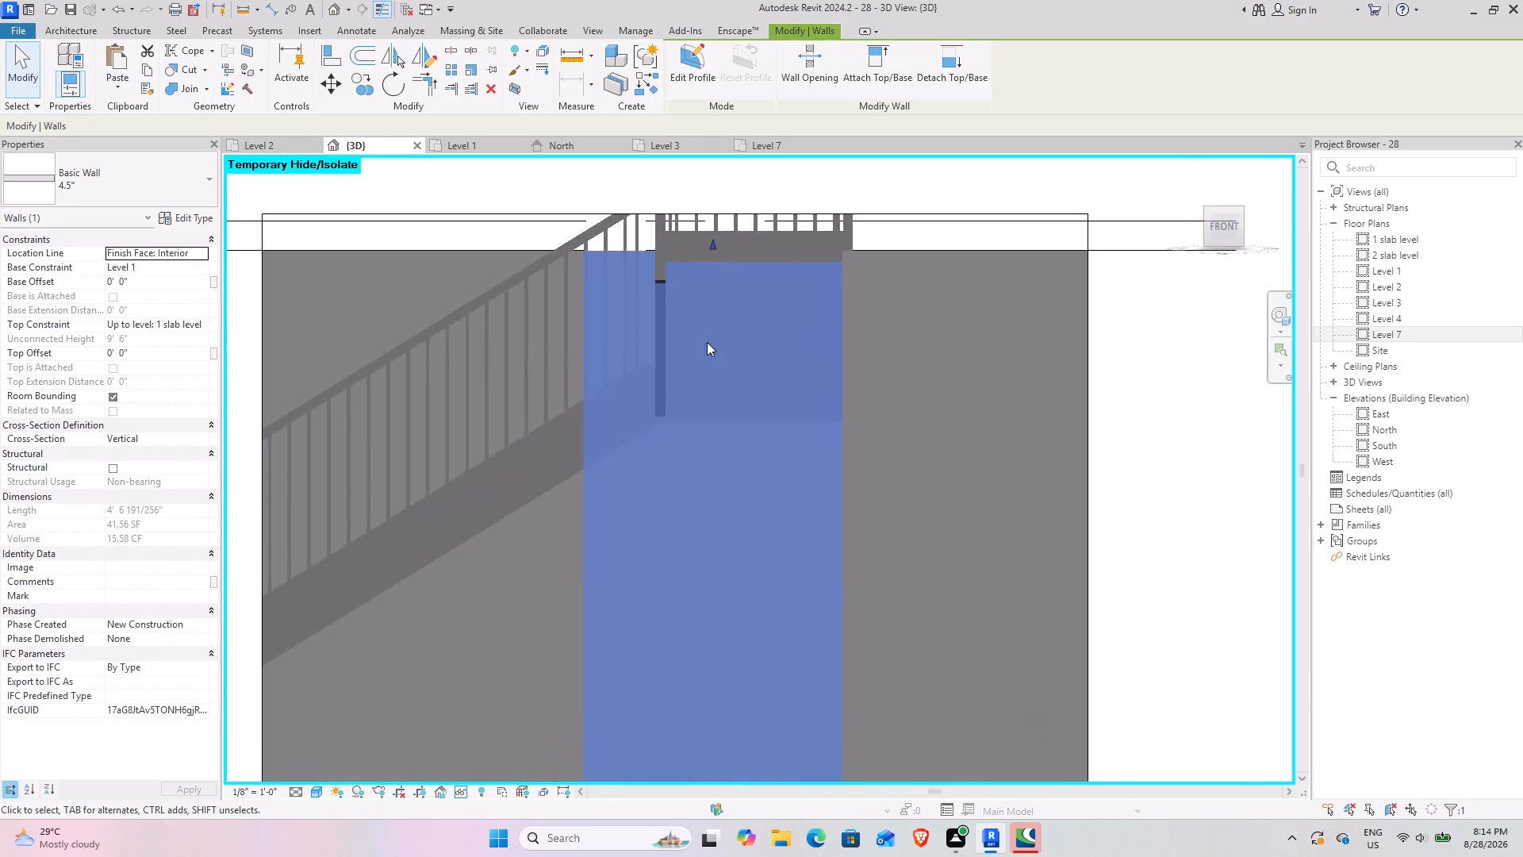
{"action": "left_click_drag", "start_coordinate": [746, 181], "coordinate": [742, 197]}
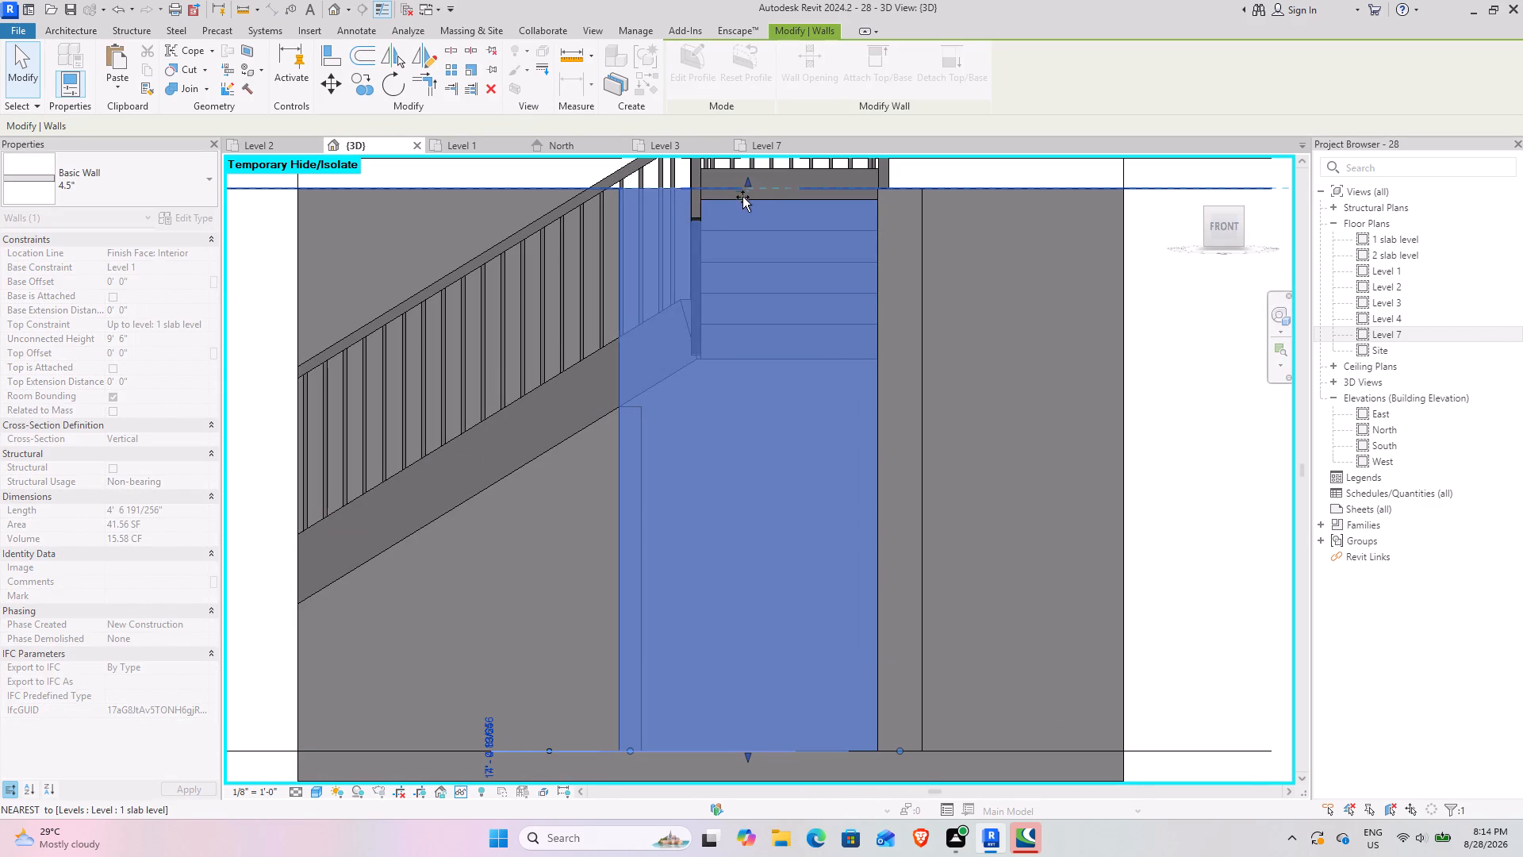
{"action": "left_click_drag", "start_coordinate": [742, 197], "coordinate": [742, 203]}
Examine from several angles how the tops of the two 4.5" toilet walls meet the stair flights and stringers.
{"action": "scroll", "coordinate": [673, 461], "scroll_direction": "down", "scroll_amount": 4}
{"action": "middle_click_drag", "start_coordinate": [653, 486], "coordinate": [921, 628], "text": "shift"}
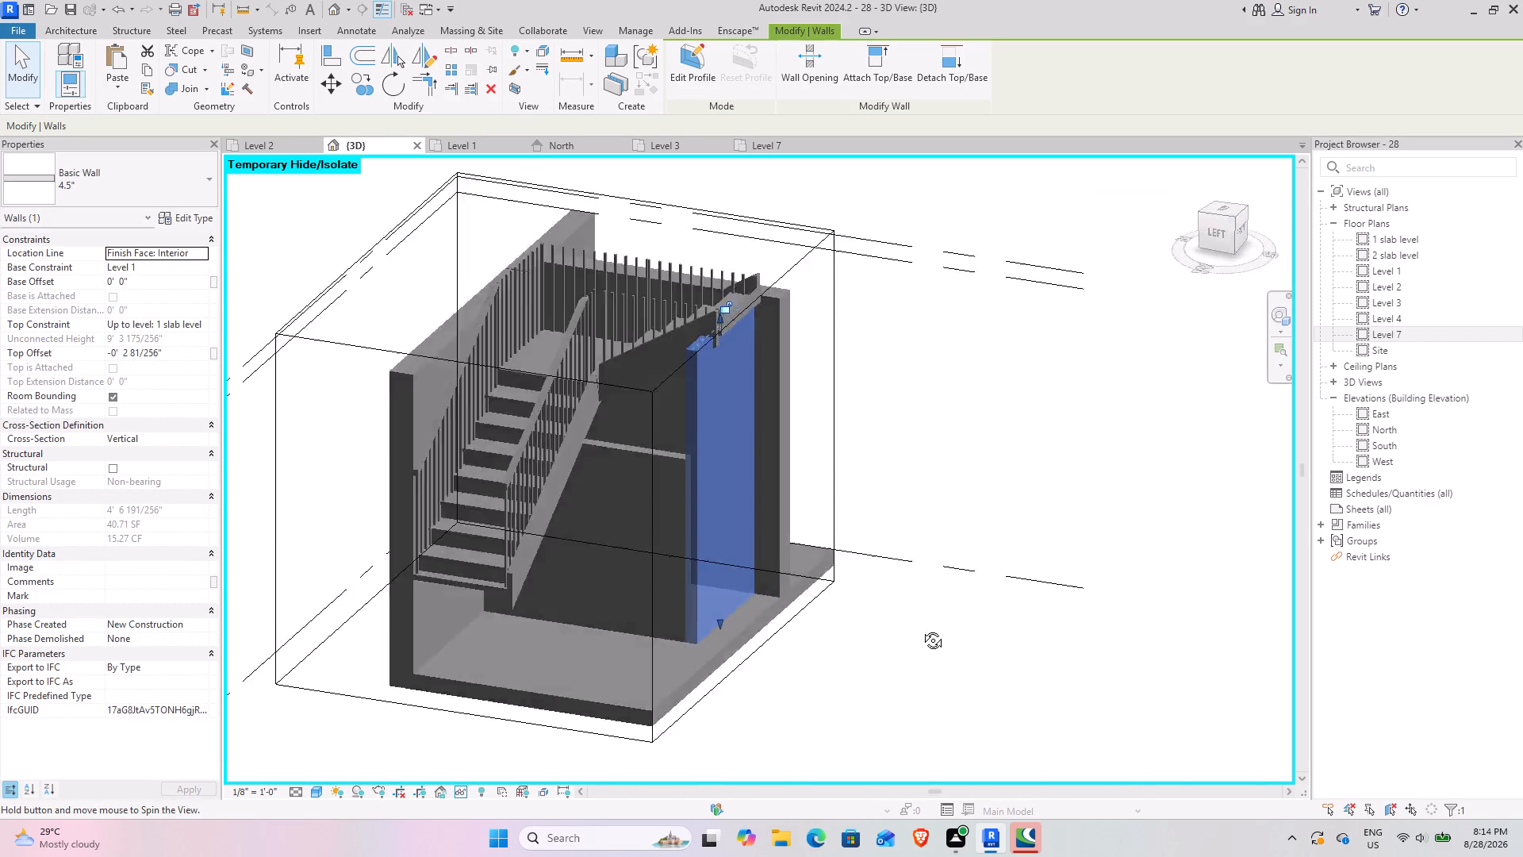
{"action": "middle_click_drag", "start_coordinate": [921, 628], "coordinate": [1068, 685], "text": "shift"}
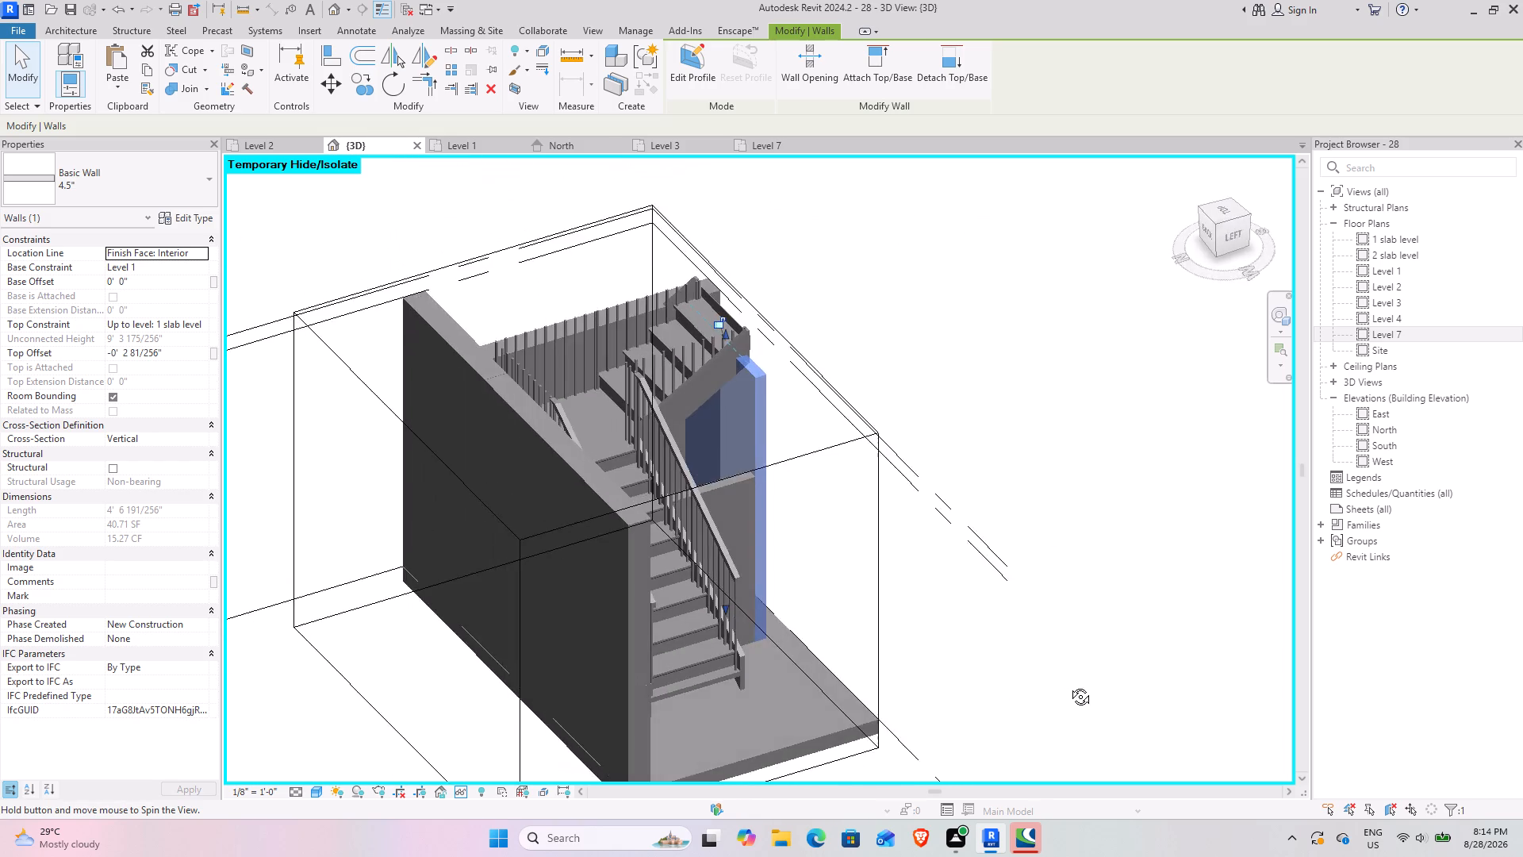
{"action": "middle_click_drag", "start_coordinate": [1068, 685], "coordinate": [804, 724], "text": "shift"}
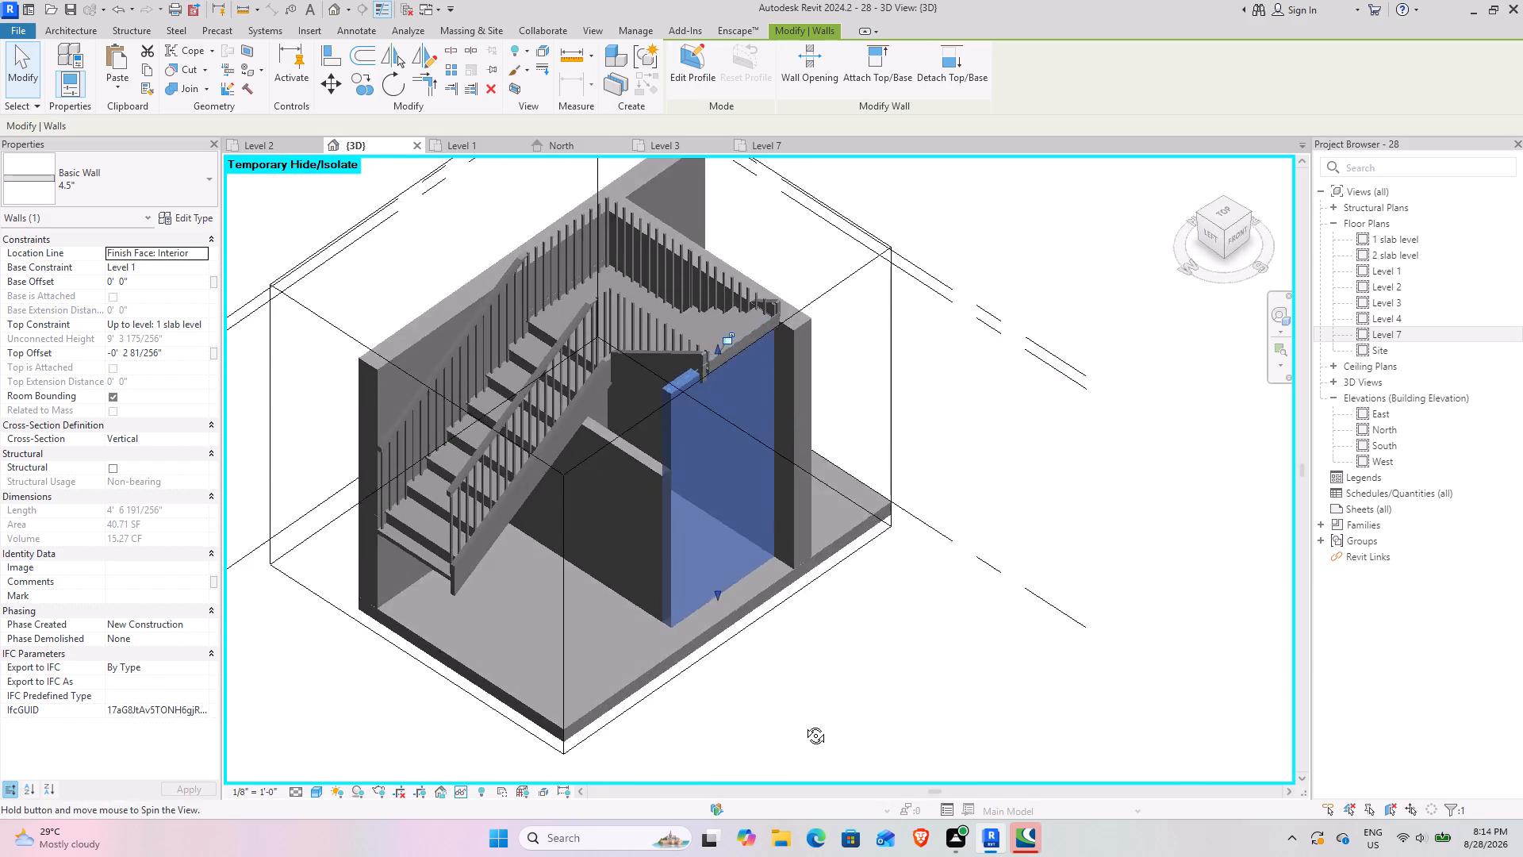
{"action": "middle_click_drag", "start_coordinate": [804, 724], "coordinate": [880, 578], "text": "shift"}
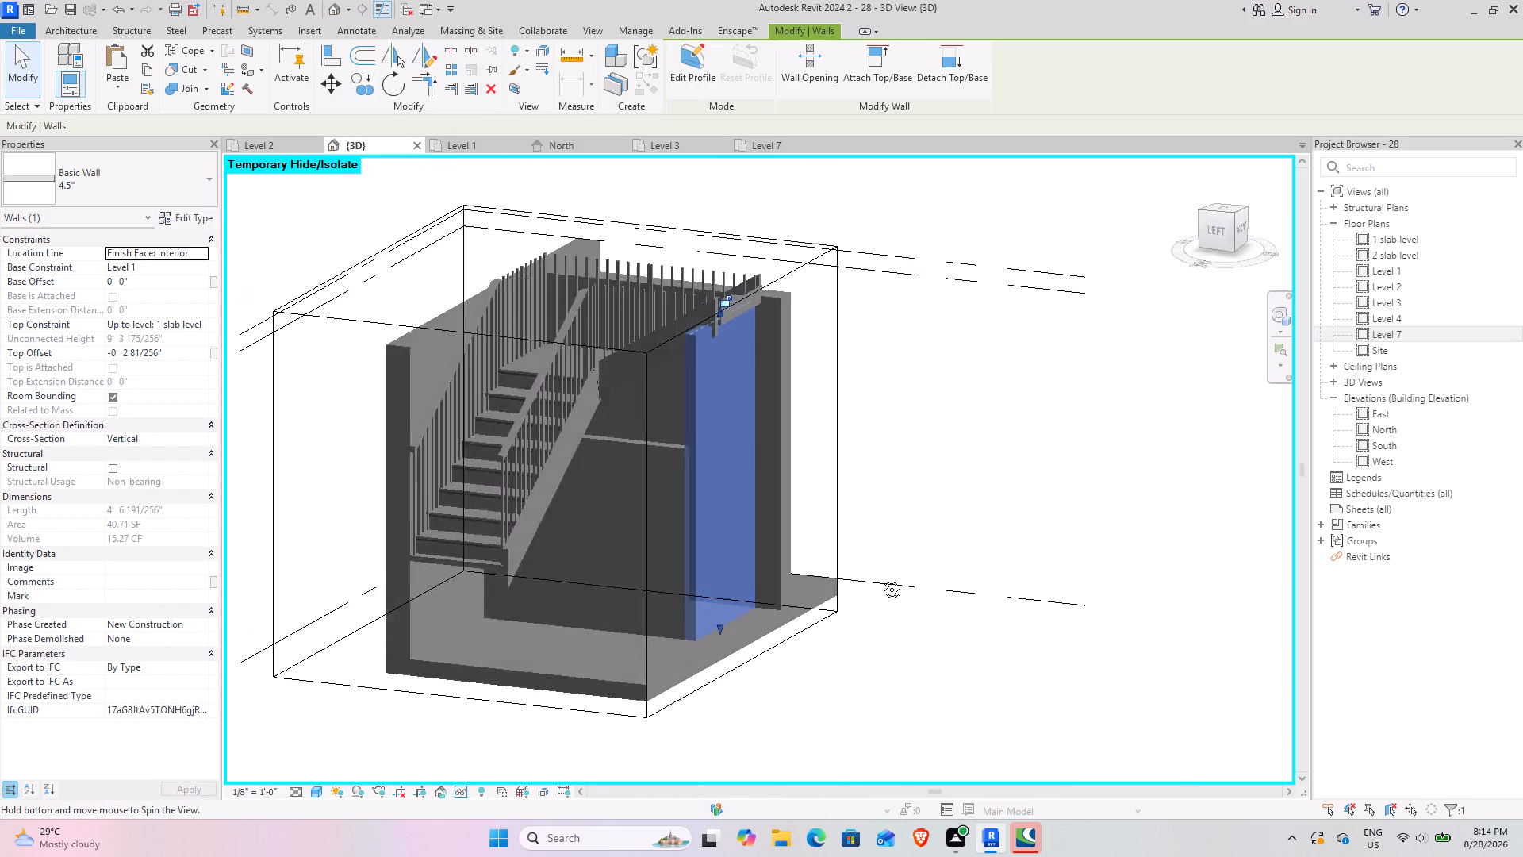
{"action": "middle_click_drag", "start_coordinate": [880, 578], "coordinate": [859, 705], "text": "shift"}
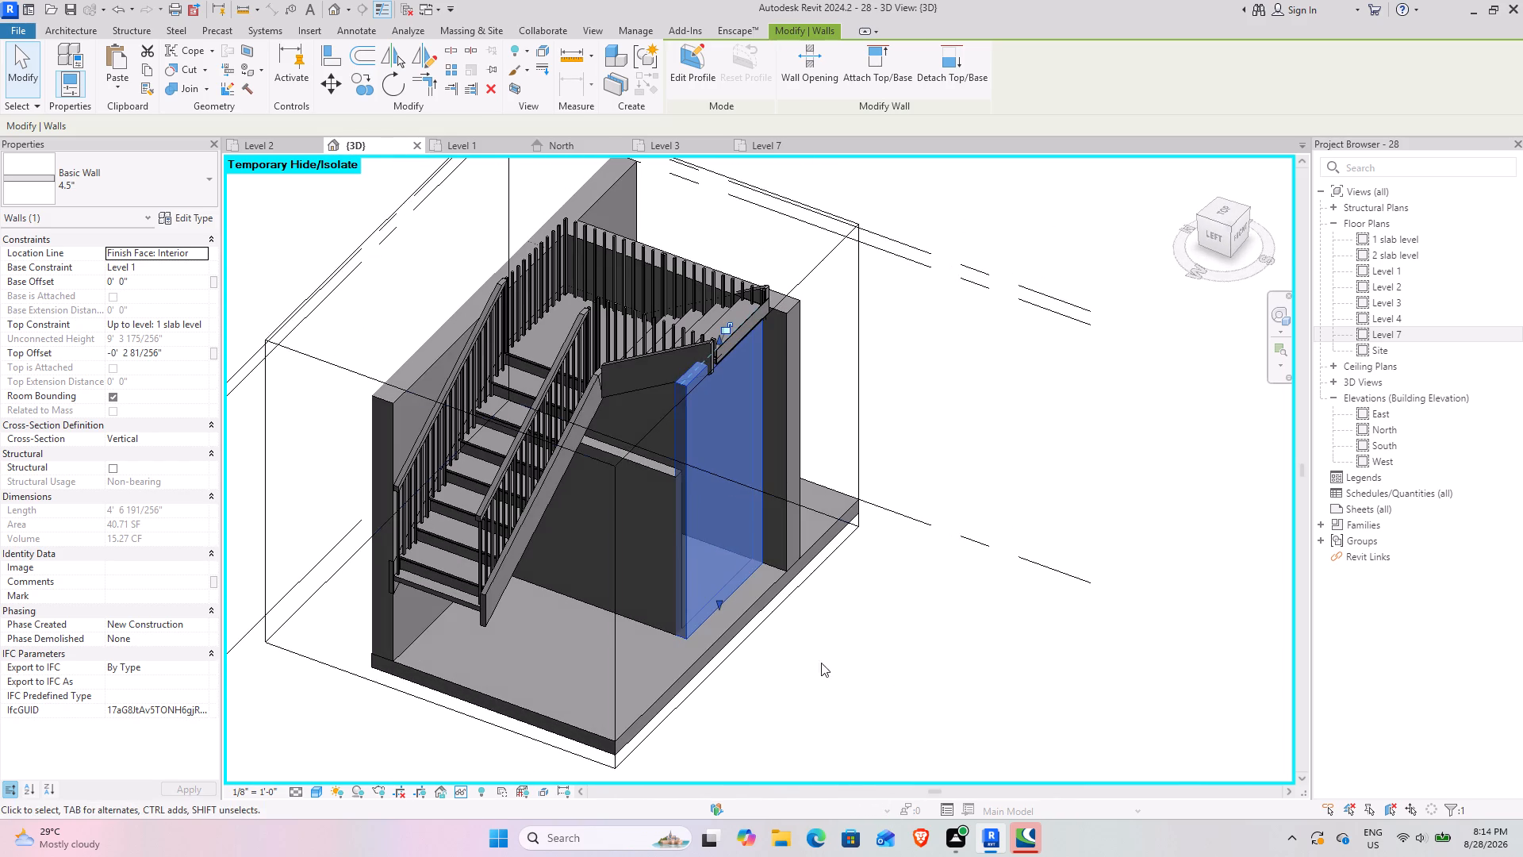
{"action": "scroll", "coordinate": [623, 432], "scroll_direction": "up", "scroll_amount": 7}
{"action": "middle_click_drag", "start_coordinate": [790, 625], "coordinate": [773, 413], "text": "shift"}
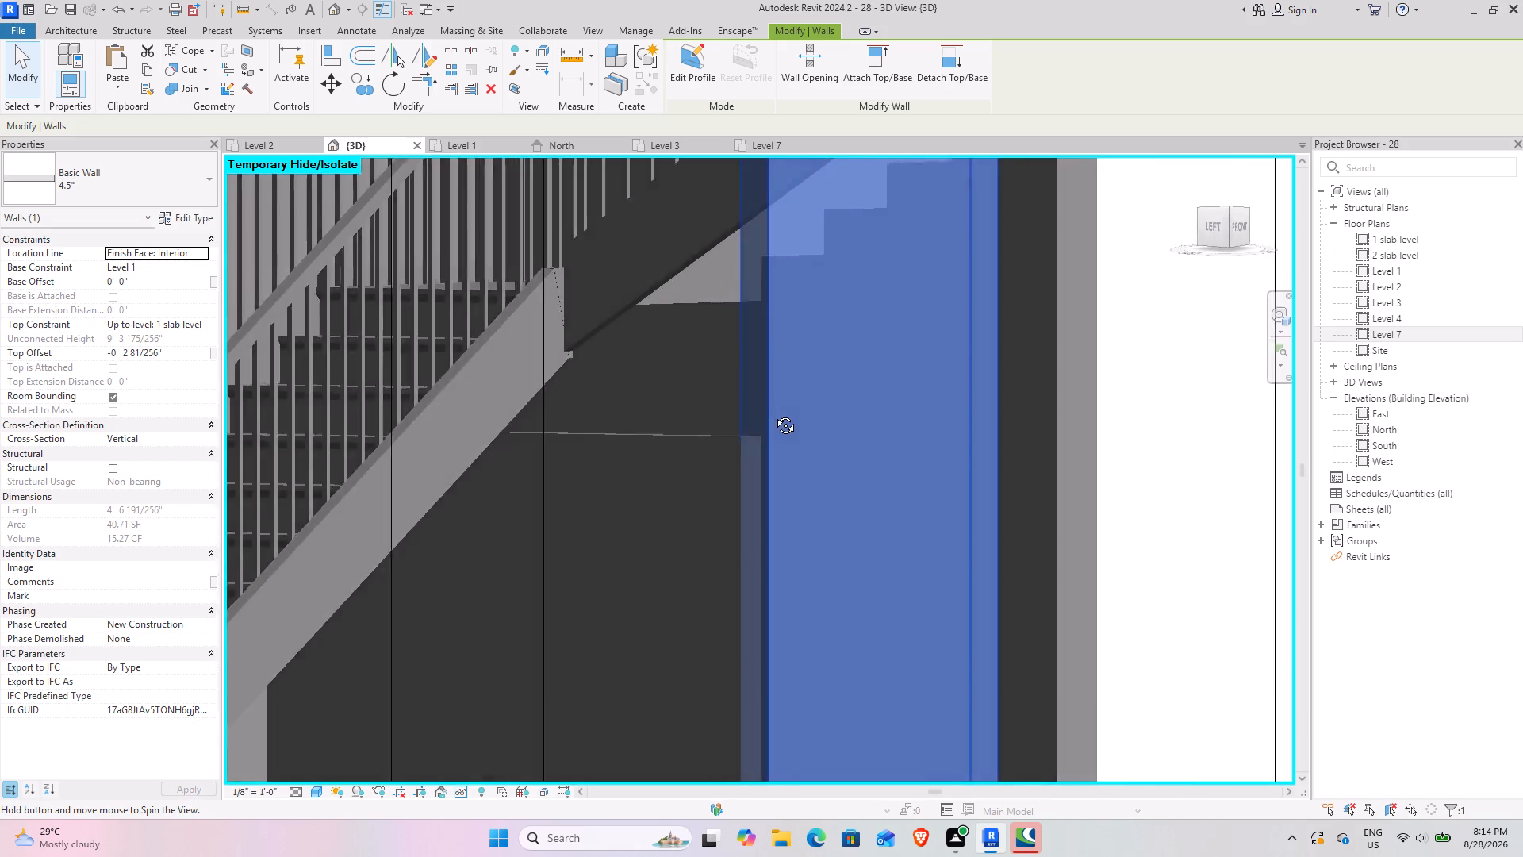
{"action": "middle_click_drag", "start_coordinate": [773, 413], "coordinate": [658, 539], "text": "shift"}
{"action": "scroll", "coordinate": [659, 543], "scroll_direction": "up", "scroll_amount": 1}
{"action": "scroll", "coordinate": [660, 543], "scroll_direction": "down", "scroll_amount": 9}
{"action": "middle_click_drag", "start_coordinate": [660, 643], "coordinate": [739, 635], "text": "shift"}
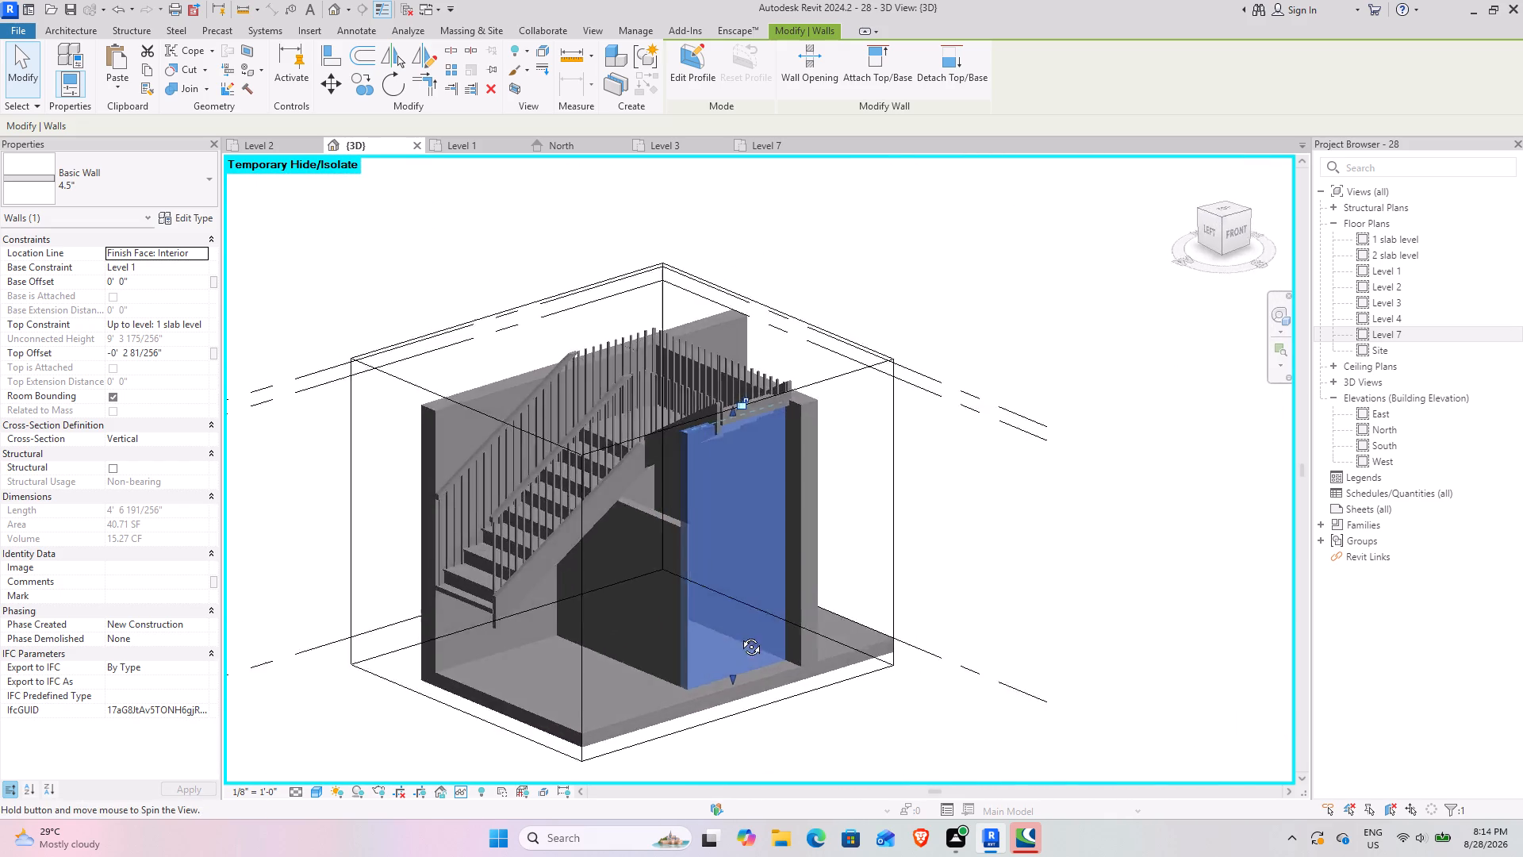
{"action": "middle_click_drag", "start_coordinate": [739, 635], "coordinate": [699, 717], "text": "shift"}
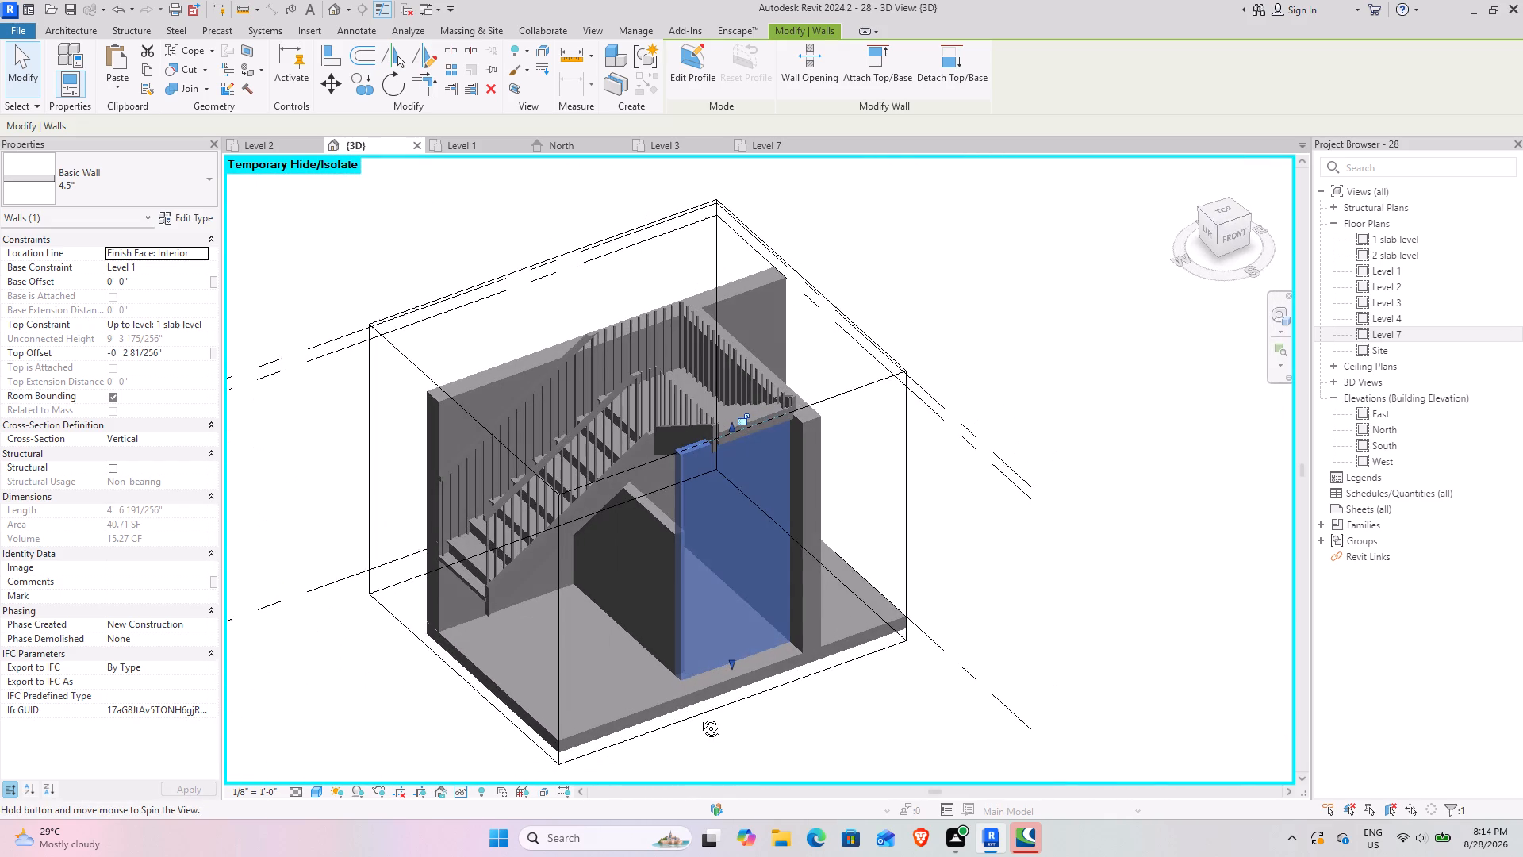
{"action": "middle_click_drag", "start_coordinate": [699, 717], "coordinate": [692, 718], "text": "shift"}
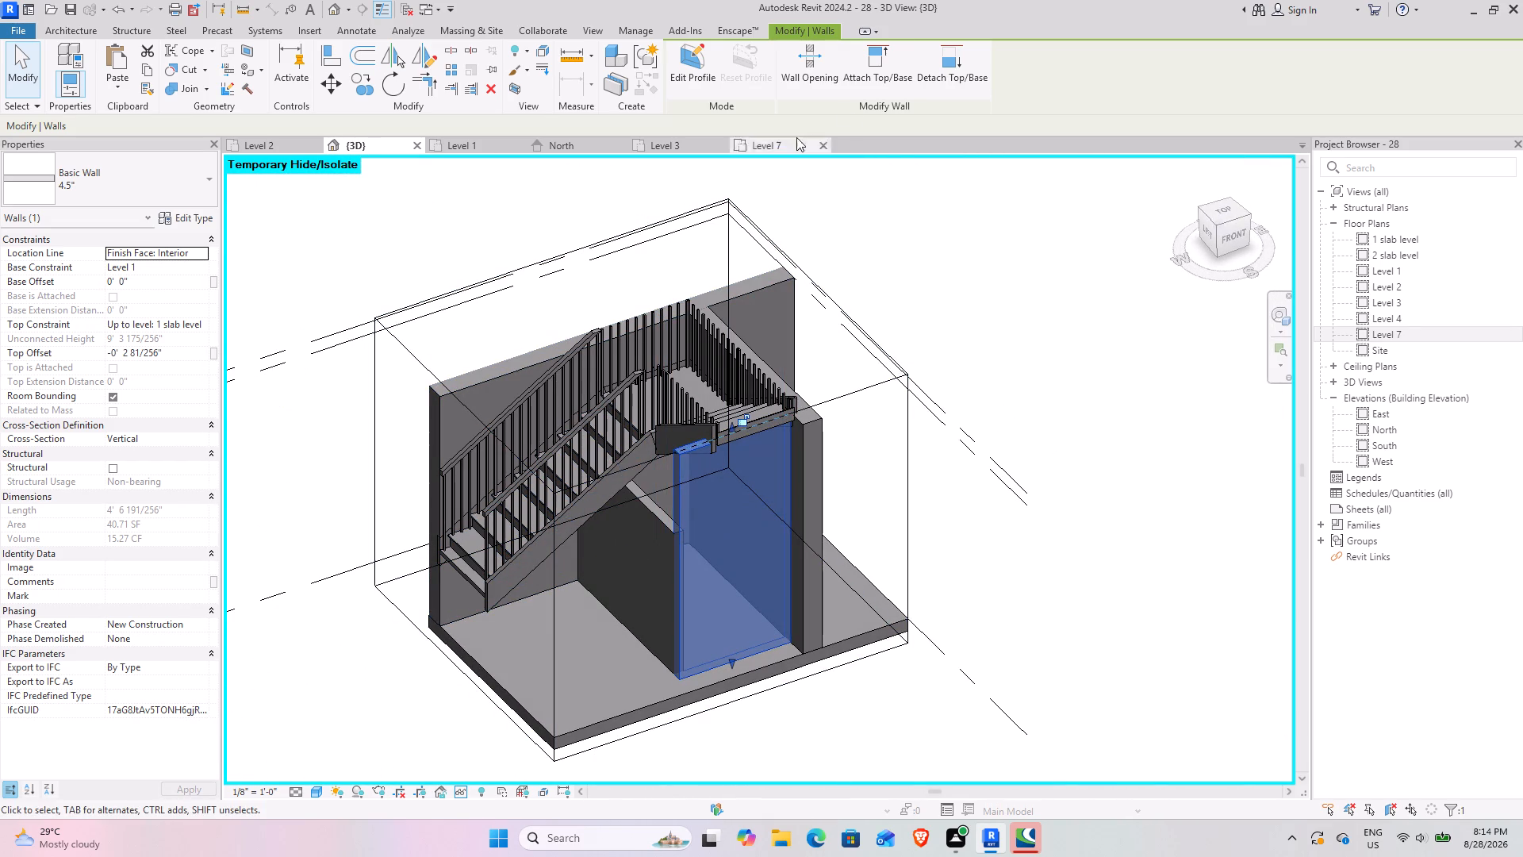
{"action": "scroll", "coordinate": [677, 474], "scroll_direction": "up", "scroll_amount": 6}
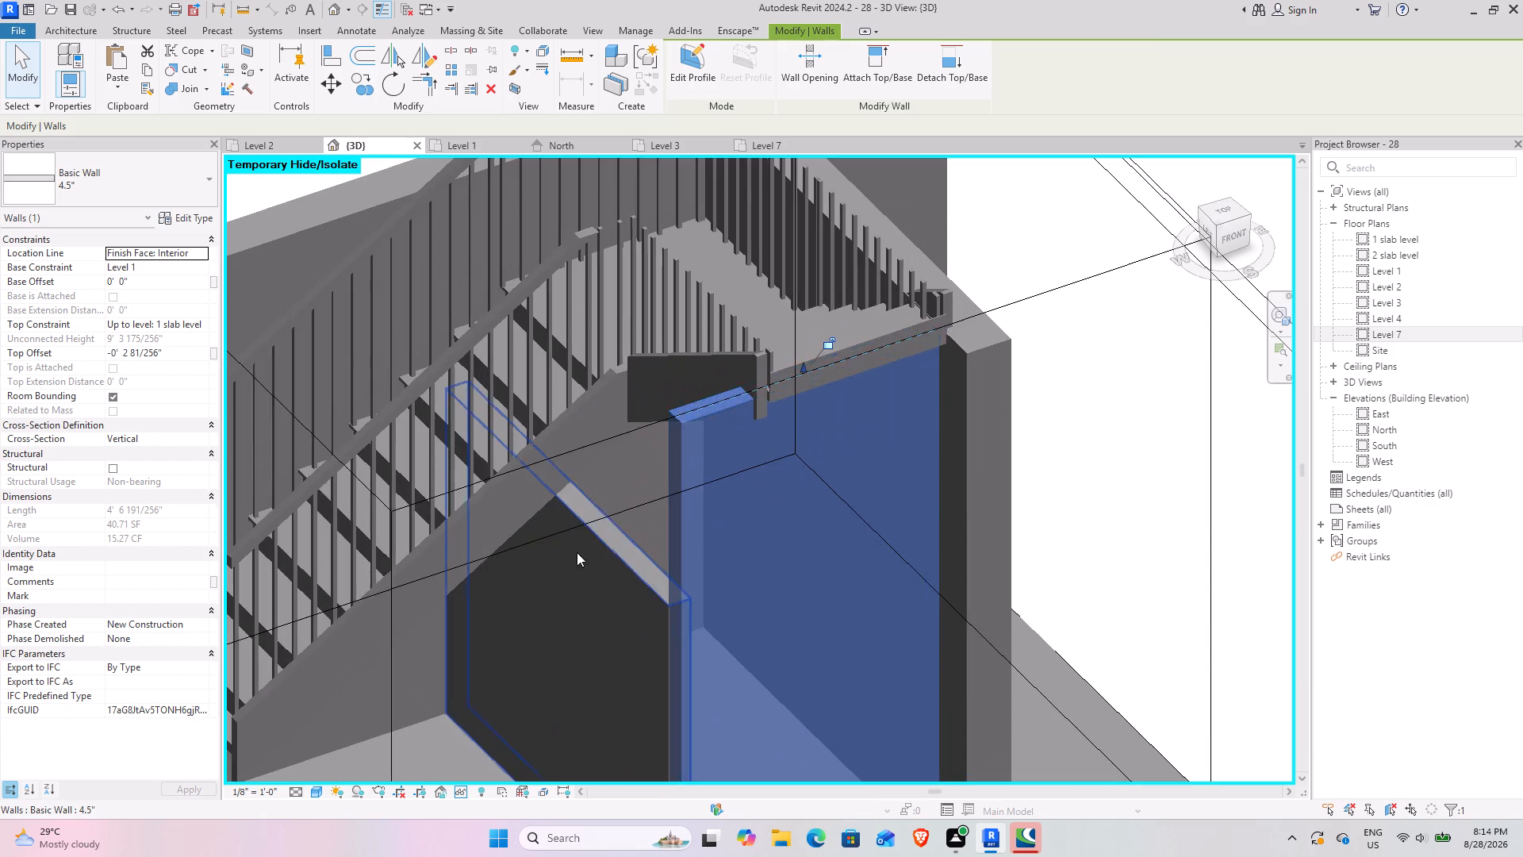
{"action": "middle_click_drag", "start_coordinate": [562, 555], "coordinate": [652, 436], "text": "shift"}
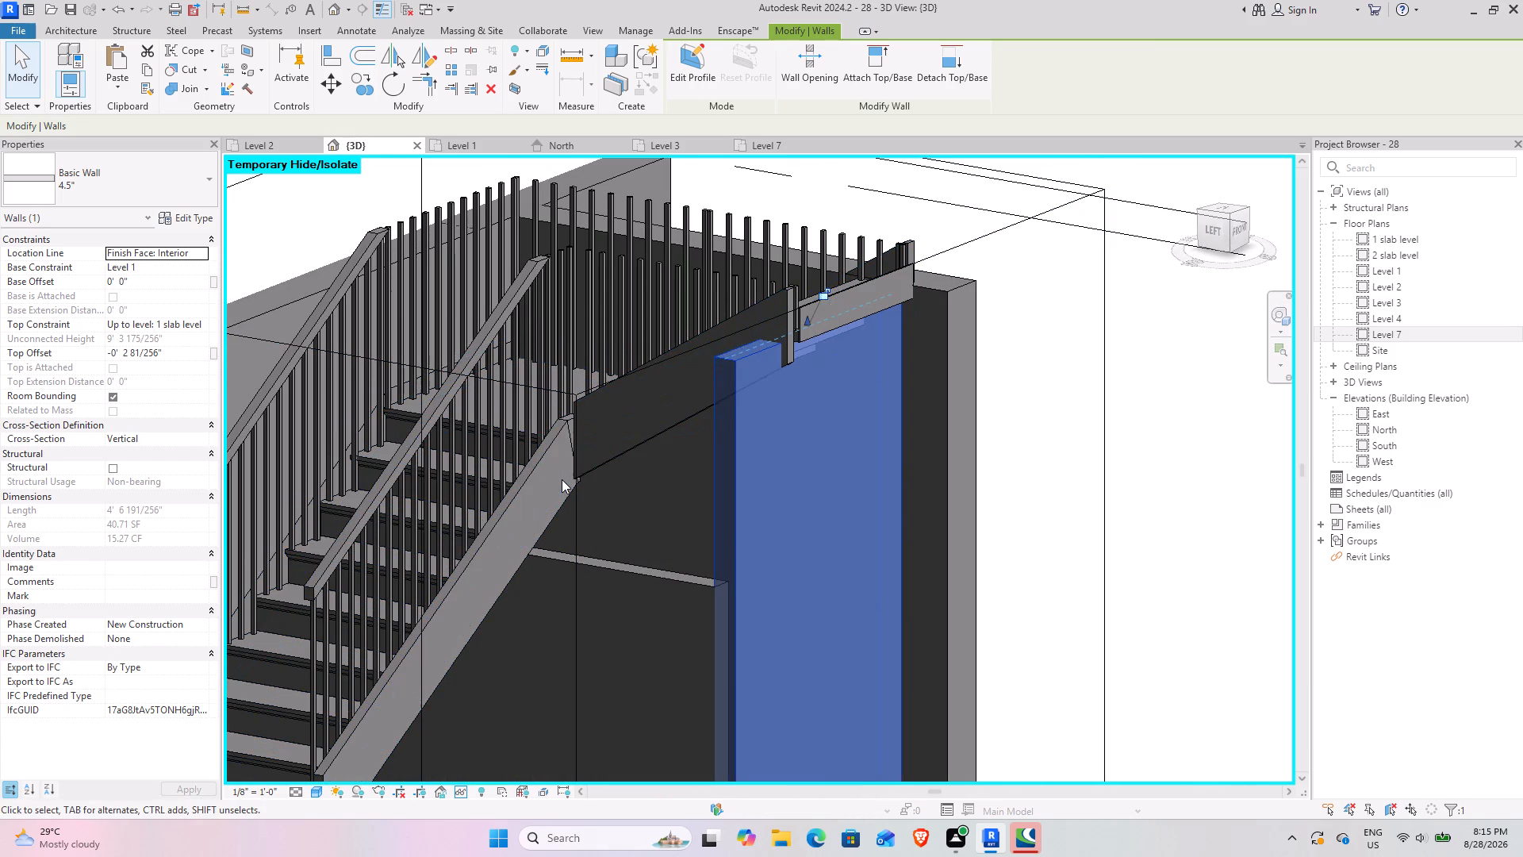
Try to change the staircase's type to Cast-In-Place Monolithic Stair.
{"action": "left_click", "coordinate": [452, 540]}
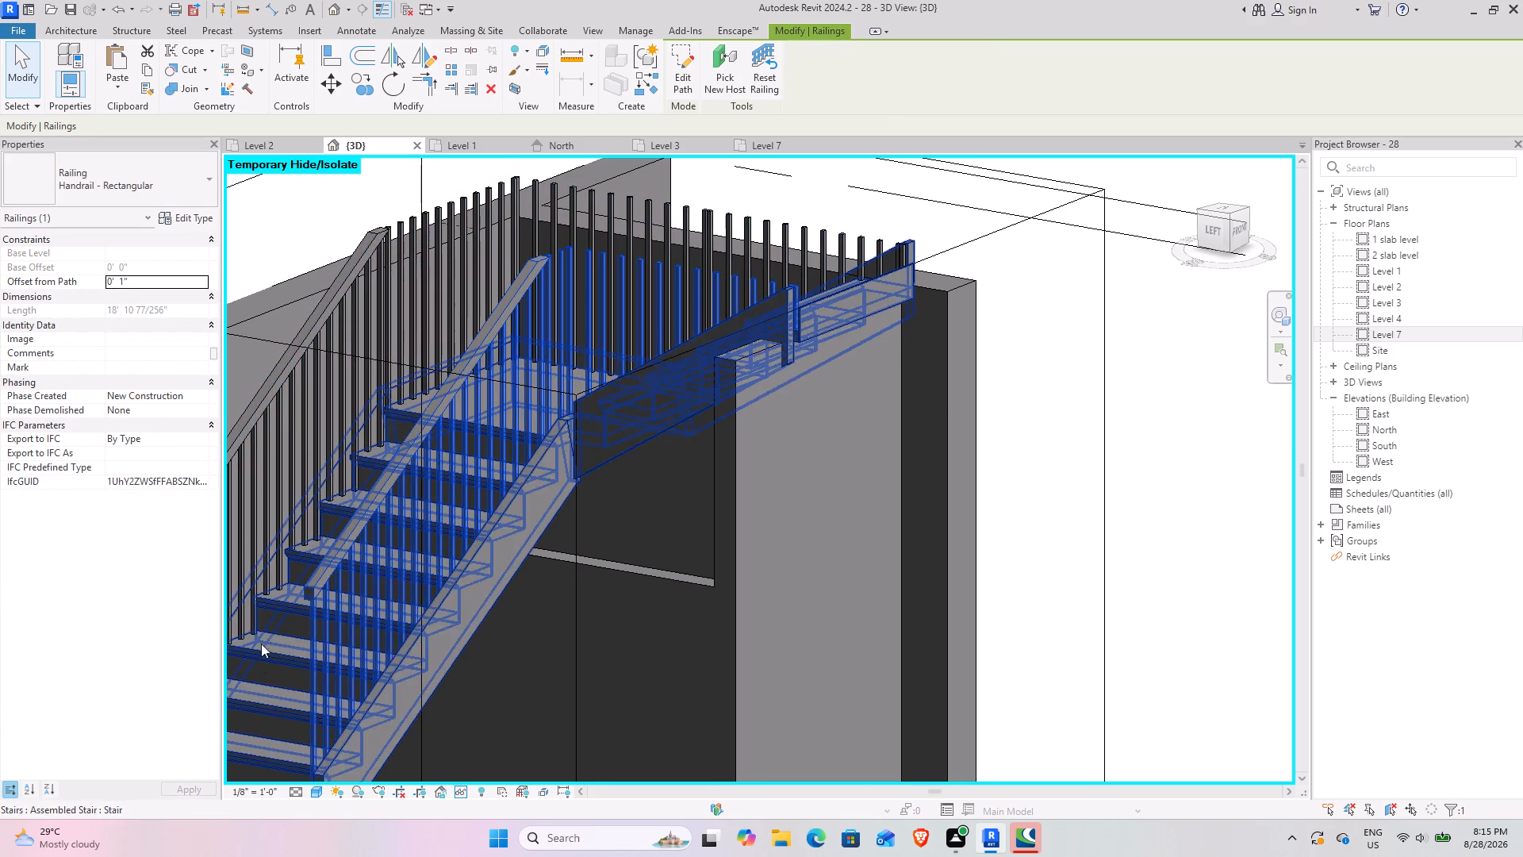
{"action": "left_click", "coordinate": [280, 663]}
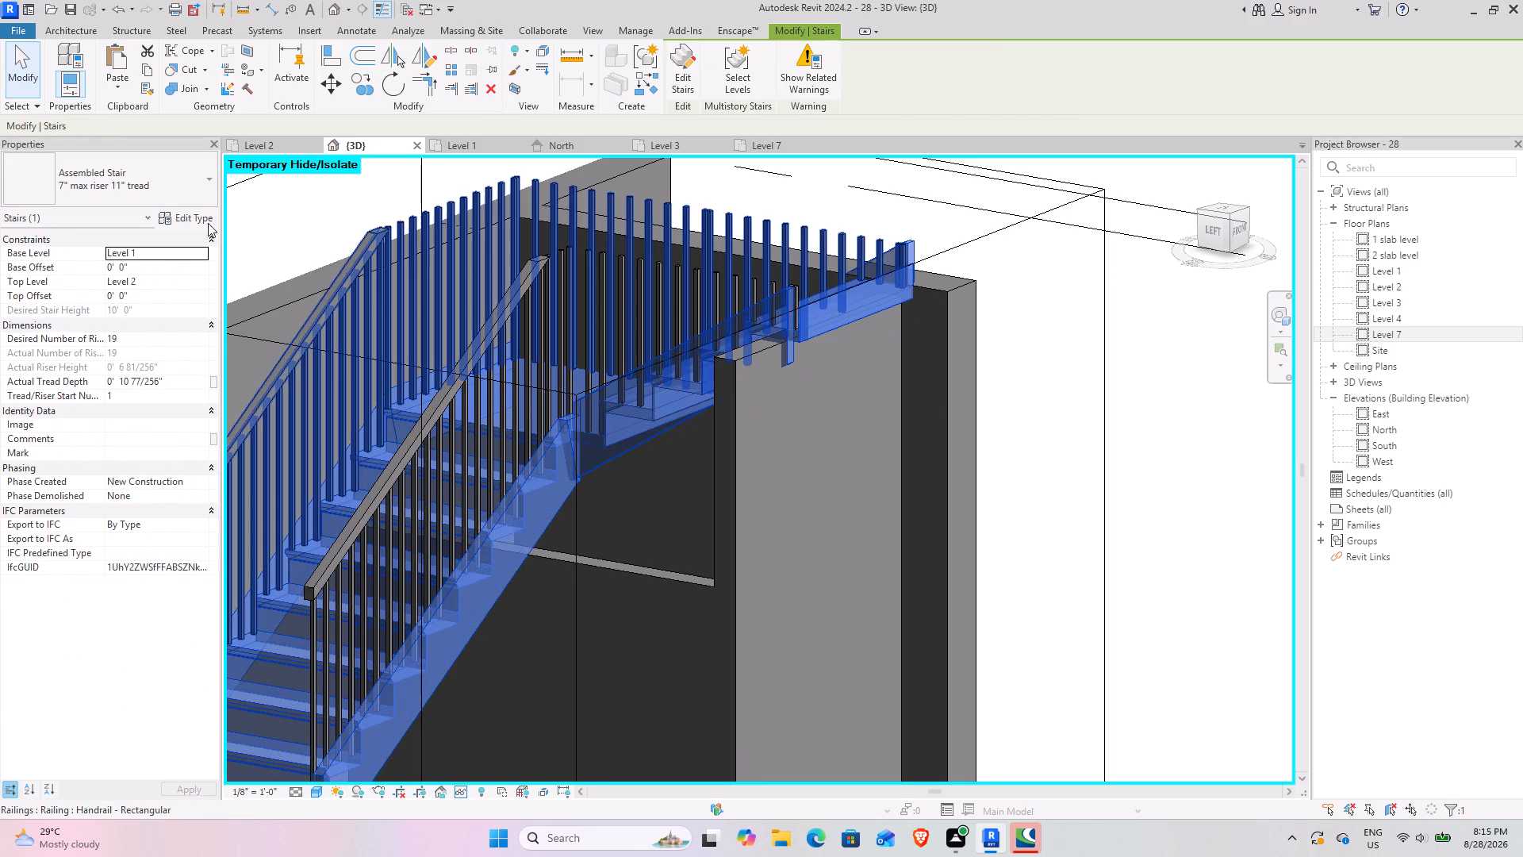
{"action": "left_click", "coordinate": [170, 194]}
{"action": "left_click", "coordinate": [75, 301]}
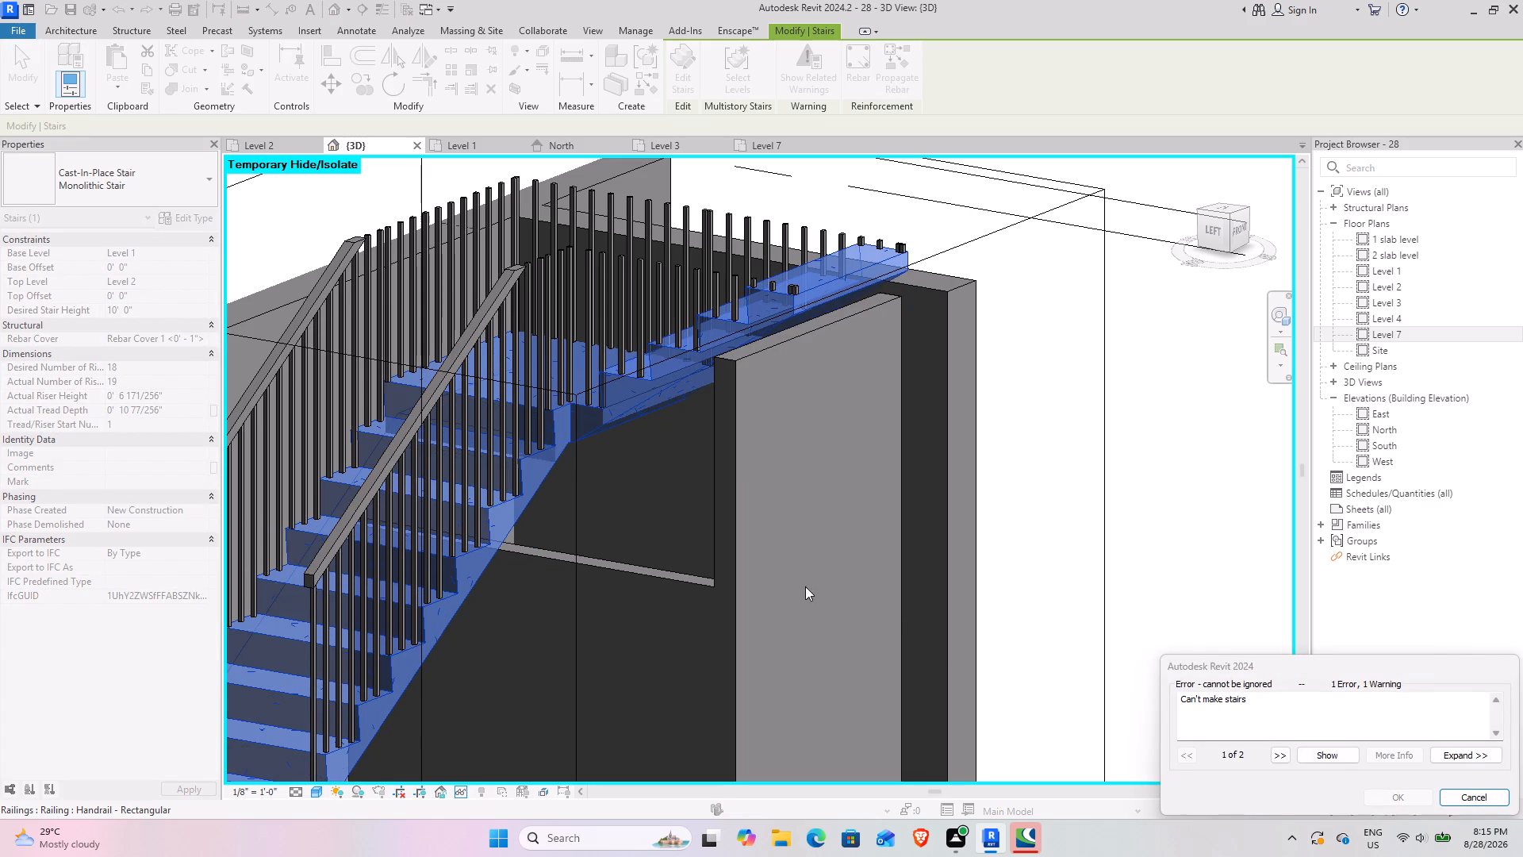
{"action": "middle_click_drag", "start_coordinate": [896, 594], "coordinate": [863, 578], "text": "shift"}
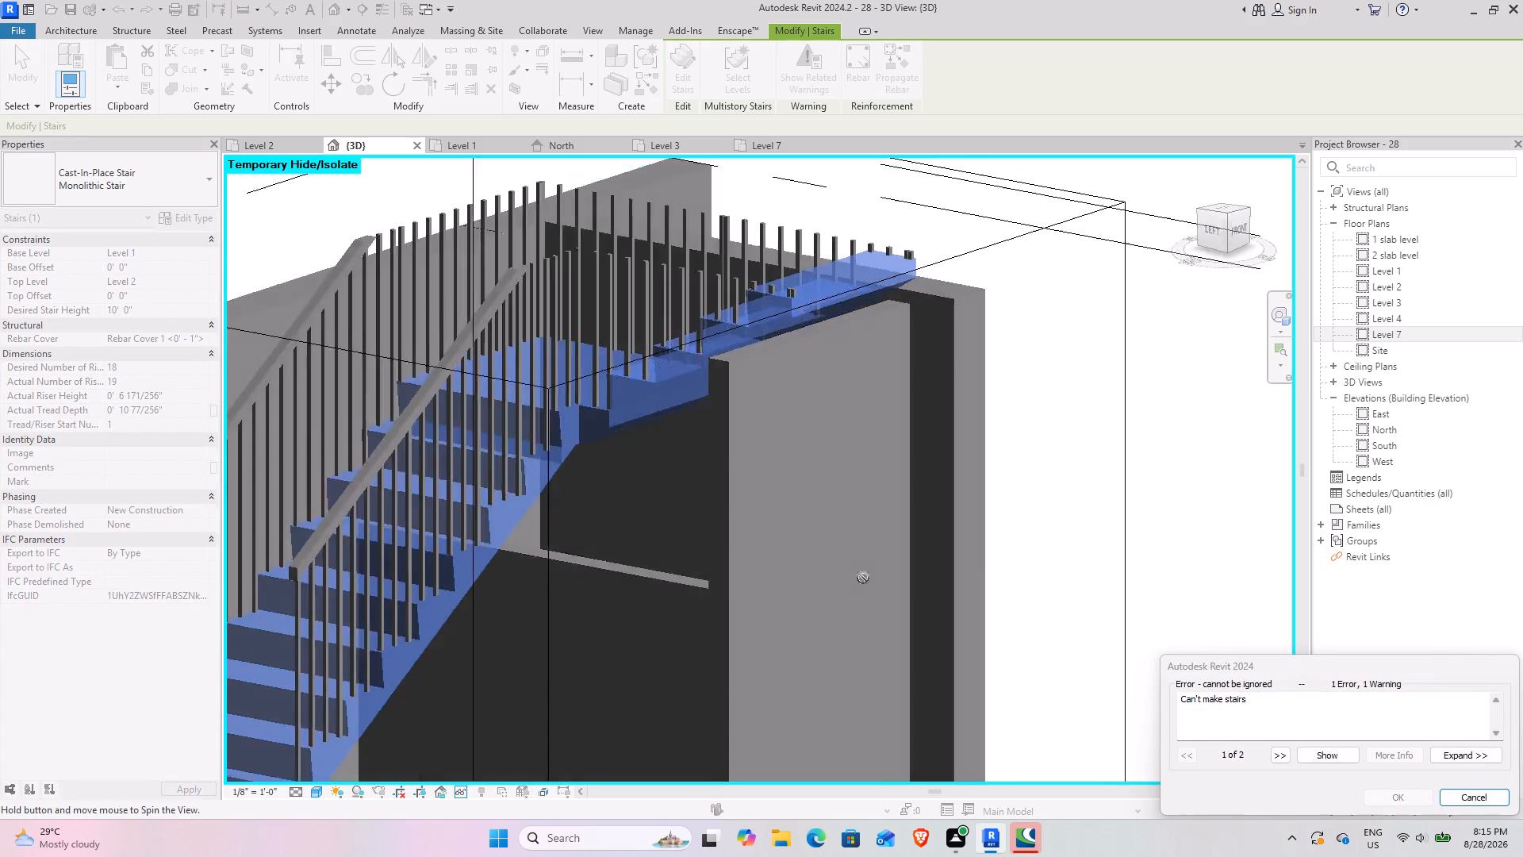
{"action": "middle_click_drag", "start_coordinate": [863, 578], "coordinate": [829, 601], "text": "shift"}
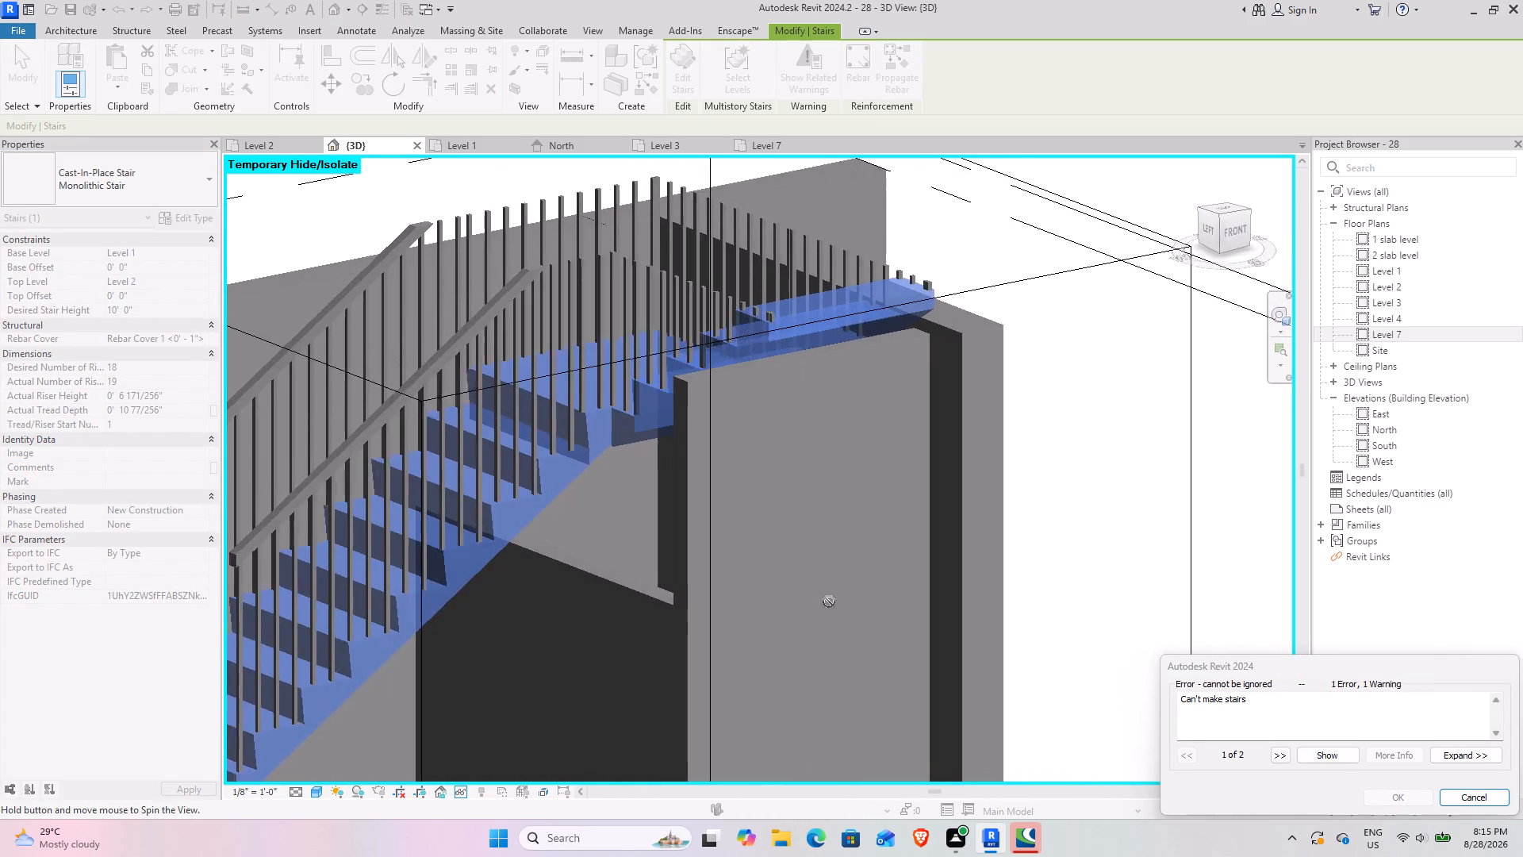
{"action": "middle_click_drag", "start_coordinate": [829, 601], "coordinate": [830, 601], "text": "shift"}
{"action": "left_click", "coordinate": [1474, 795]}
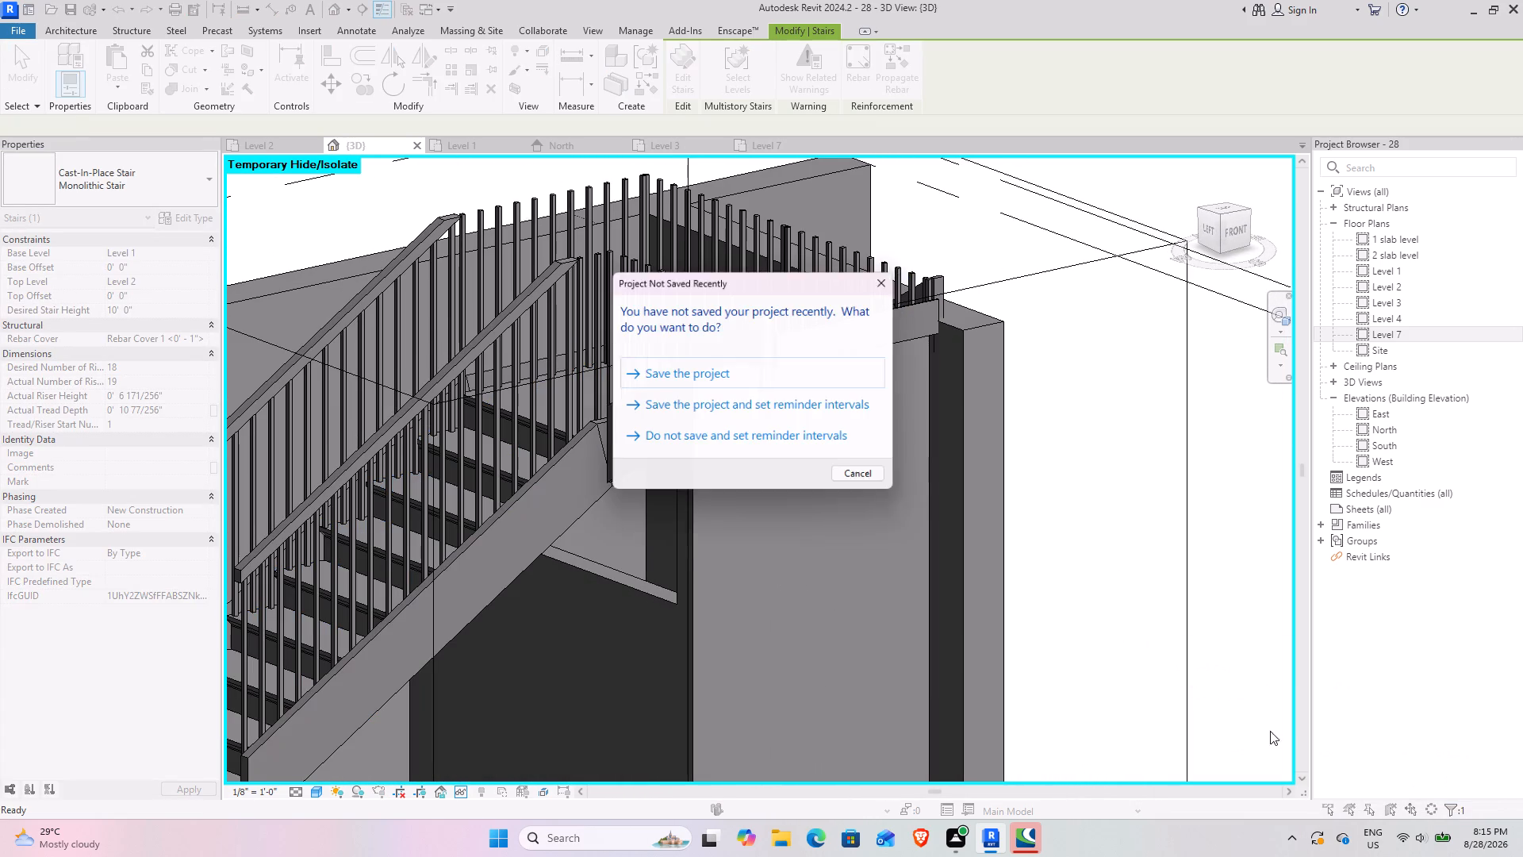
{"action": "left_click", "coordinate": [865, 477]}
Examine the gap between the long 4.5" toilet wall's top and the stair landing and upper flight, from the side, front and above.
{"action": "middle_click_drag", "start_coordinate": [576, 547], "coordinate": [631, 605], "text": "shift"}
{"action": "scroll", "coordinate": [612, 588], "scroll_direction": "up", "scroll_amount": 3}
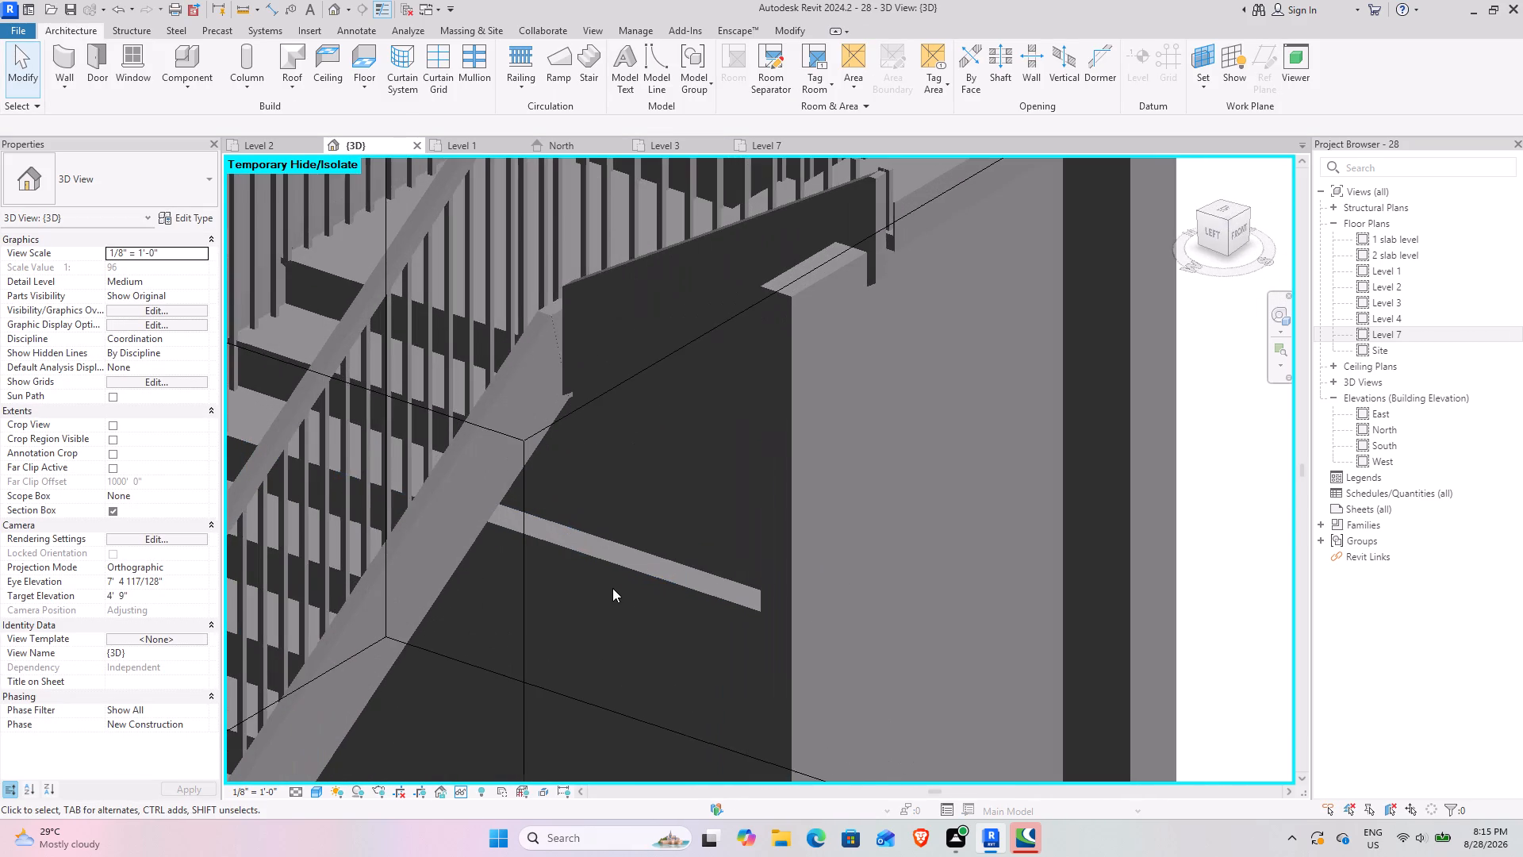
{"action": "middle_click_drag", "start_coordinate": [613, 669], "coordinate": [618, 570], "text": "shift"}
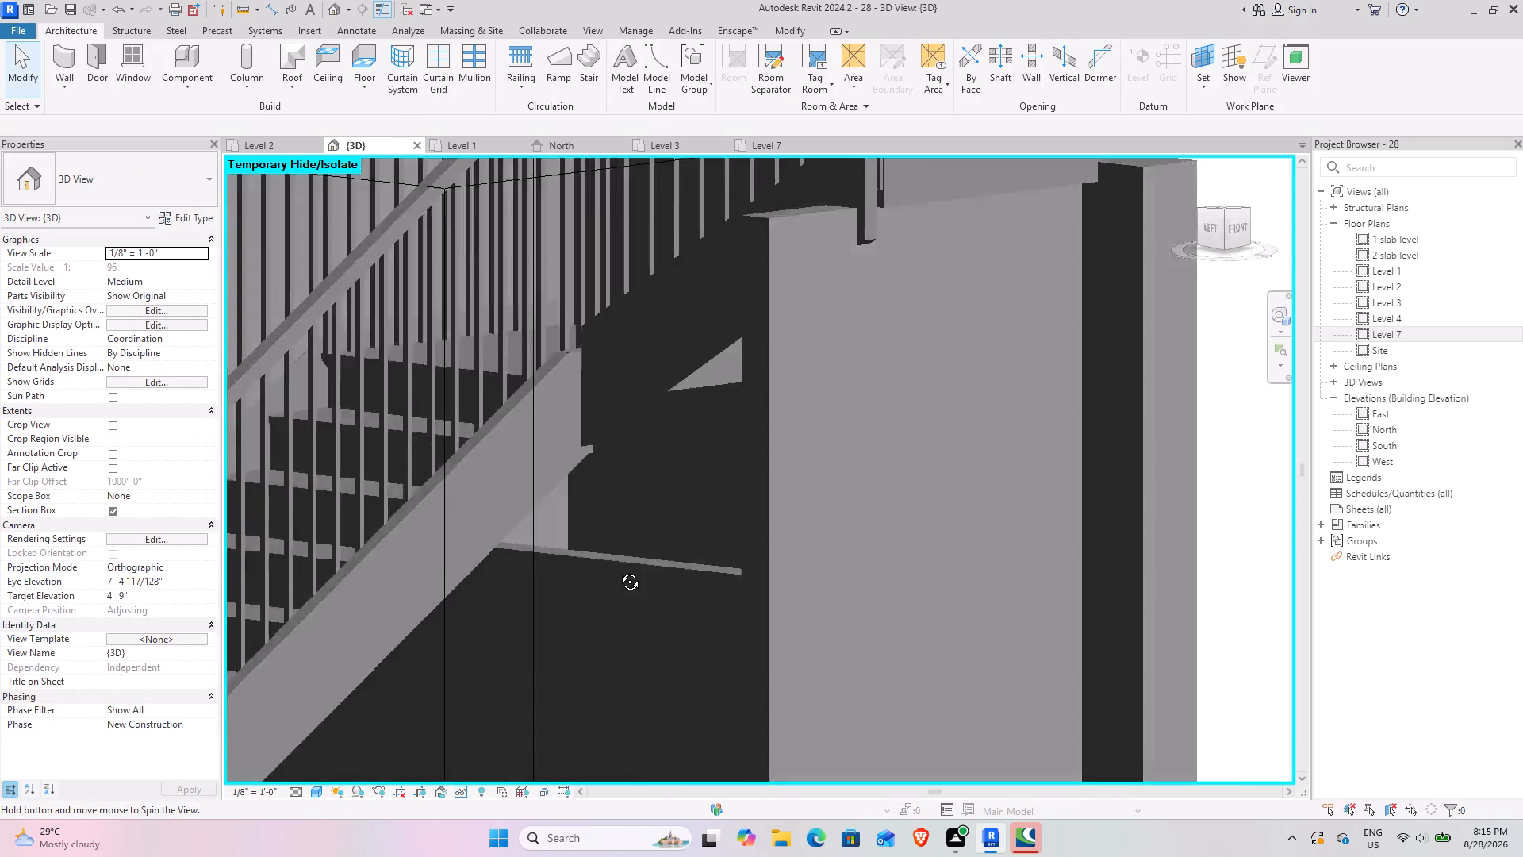
{"action": "middle_click_drag", "start_coordinate": [618, 570], "coordinate": [665, 612], "text": "shift"}
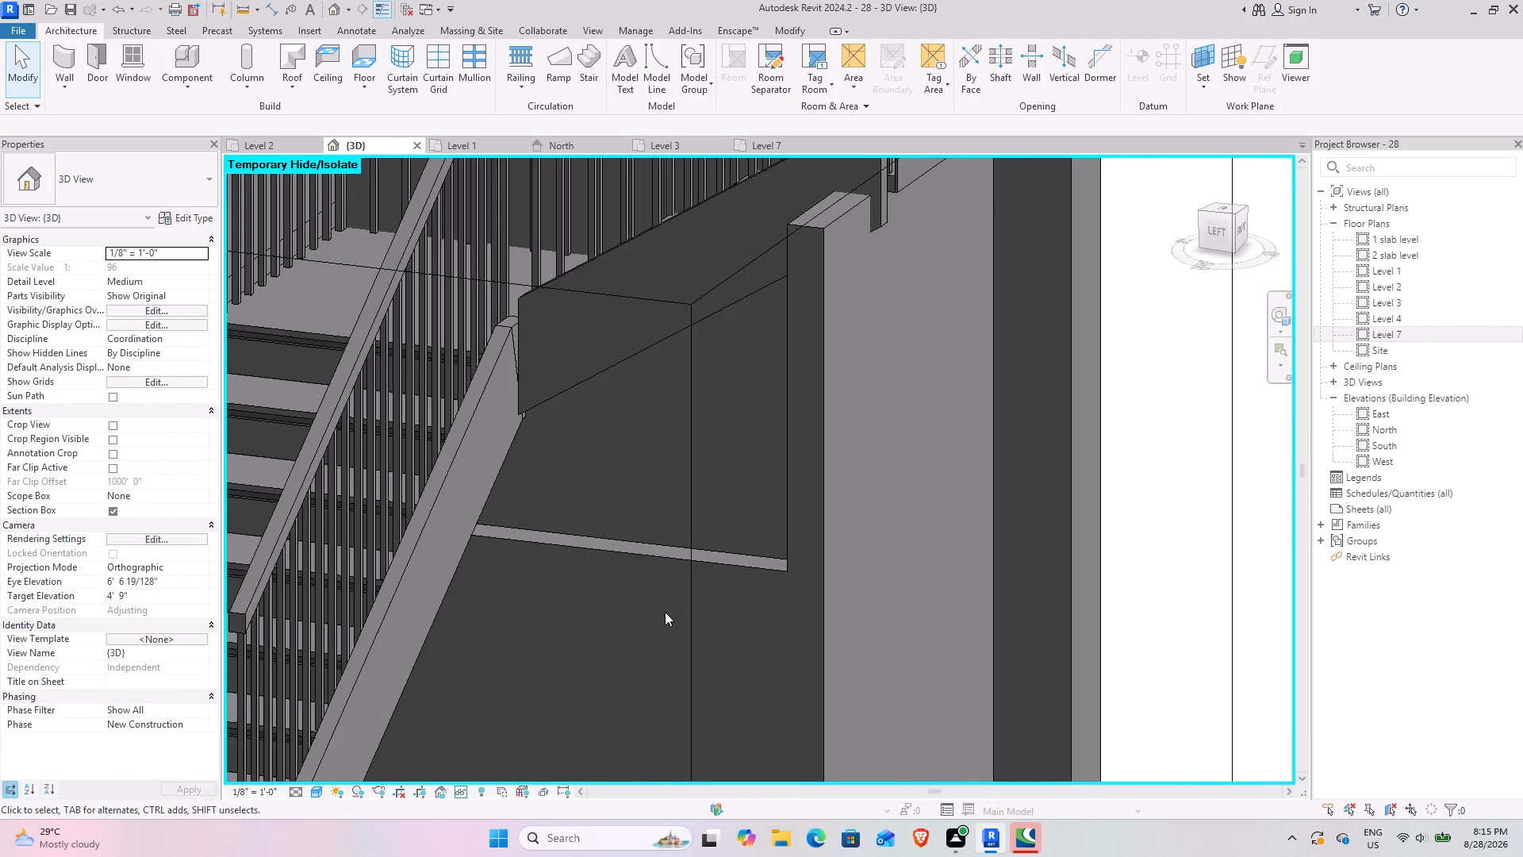
{"action": "scroll", "coordinate": [620, 604], "scroll_direction": "down", "scroll_amount": 4}
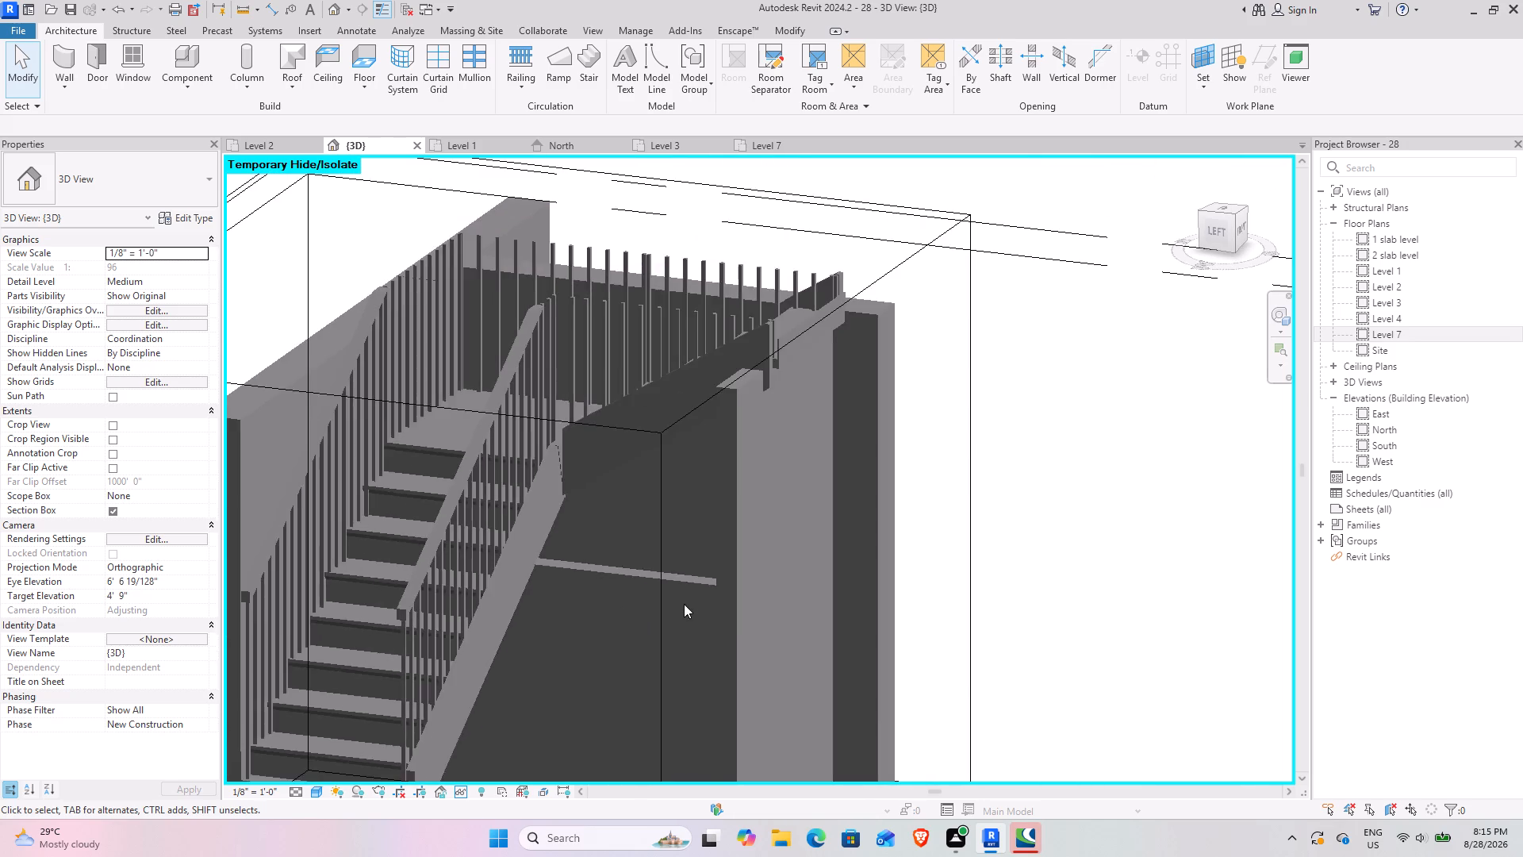
{"action": "middle_click_drag", "start_coordinate": [658, 599], "coordinate": [443, 717], "text": "shift"}
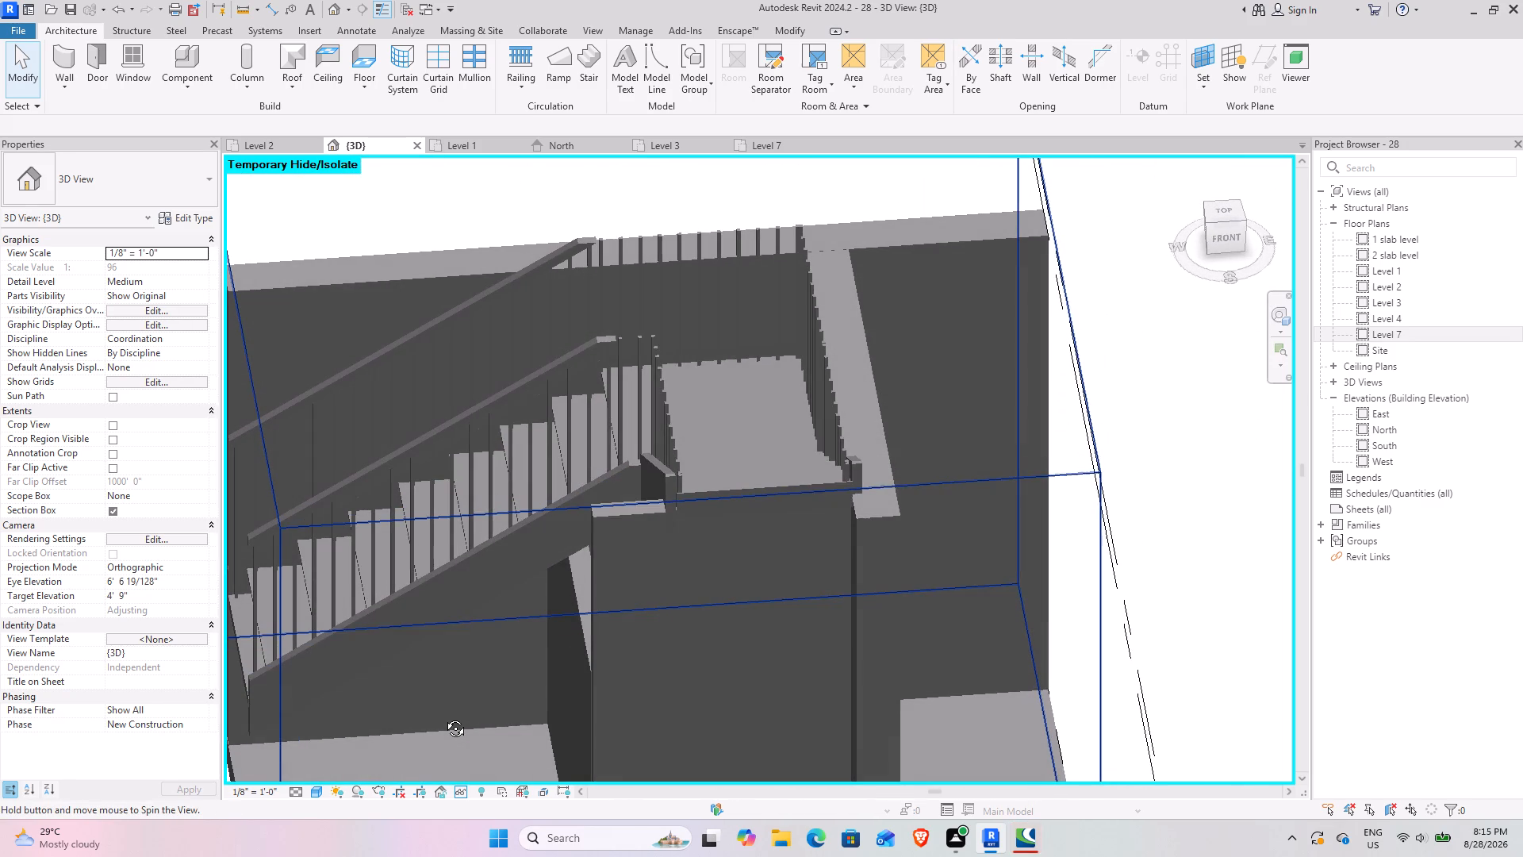
{"action": "middle_click_drag", "start_coordinate": [443, 717], "coordinate": [532, 728], "text": "shift"}
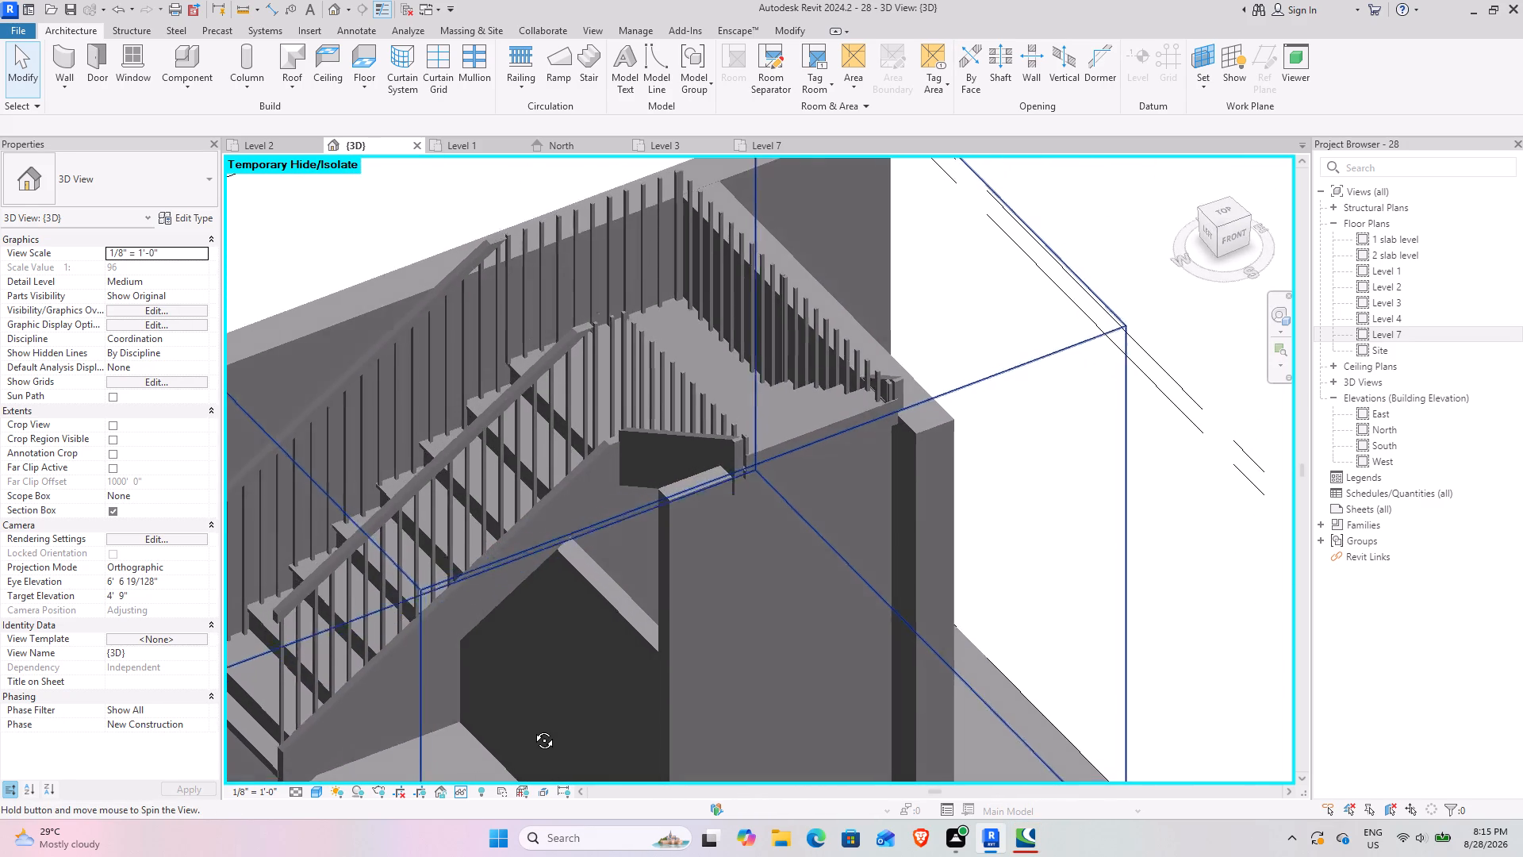
{"action": "middle_click_drag", "start_coordinate": [532, 728], "coordinate": [761, 856], "text": "shift"}
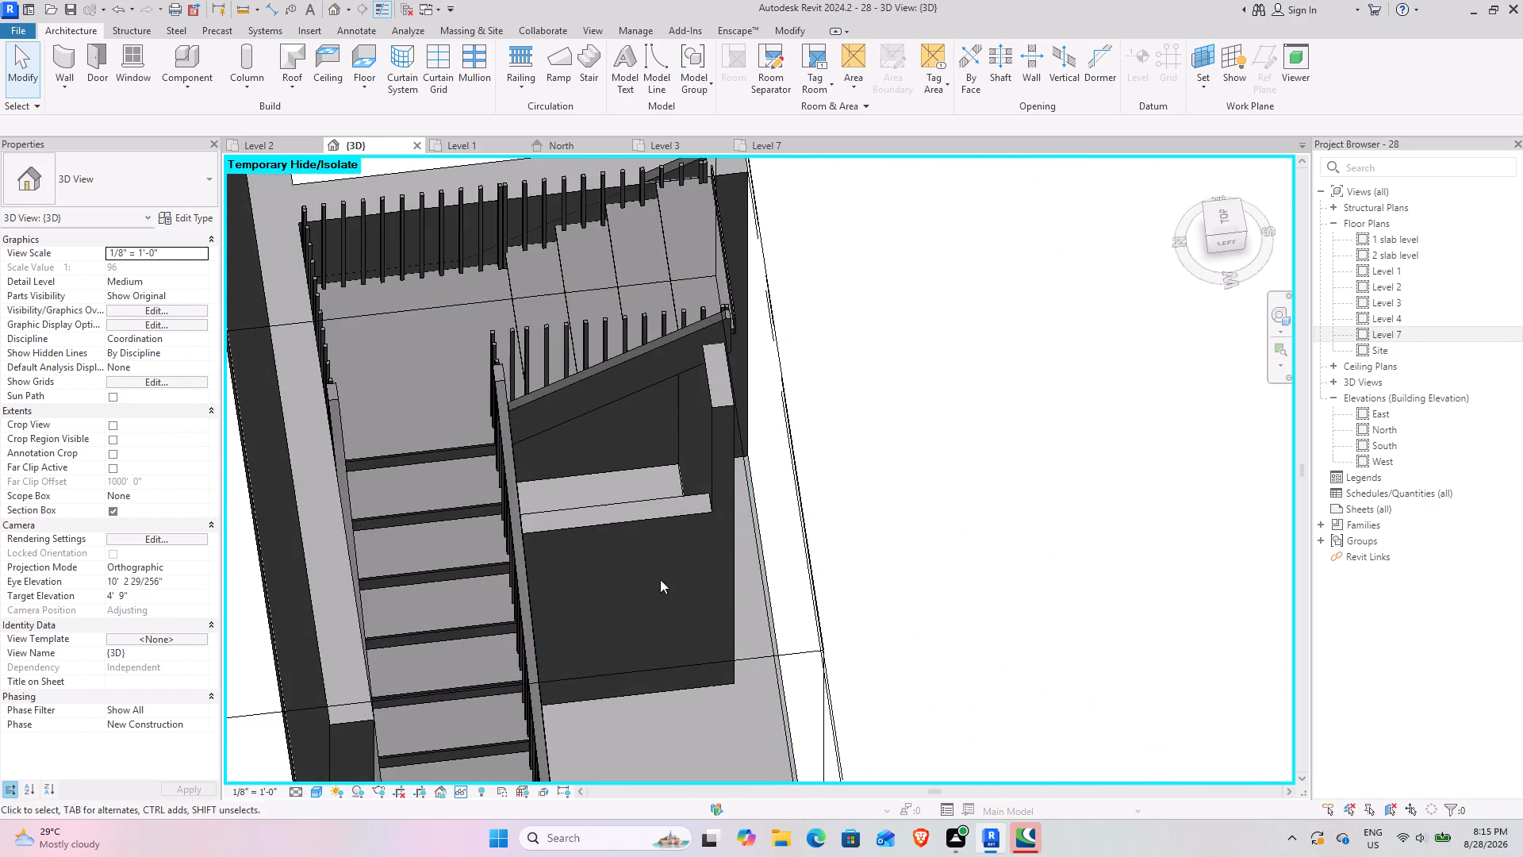
Draw a 4.5" wall about 3' 5 47/64" long over the long toilet wall, from the stair stringer to the front toilet wall, in a hidden-line top view.
{"action": "middle_click_drag", "start_coordinate": [662, 587], "coordinate": [617, 430], "text": "shift"}
{"action": "middle_click_drag", "start_coordinate": [685, 597], "coordinate": [654, 694], "text": "shift"}
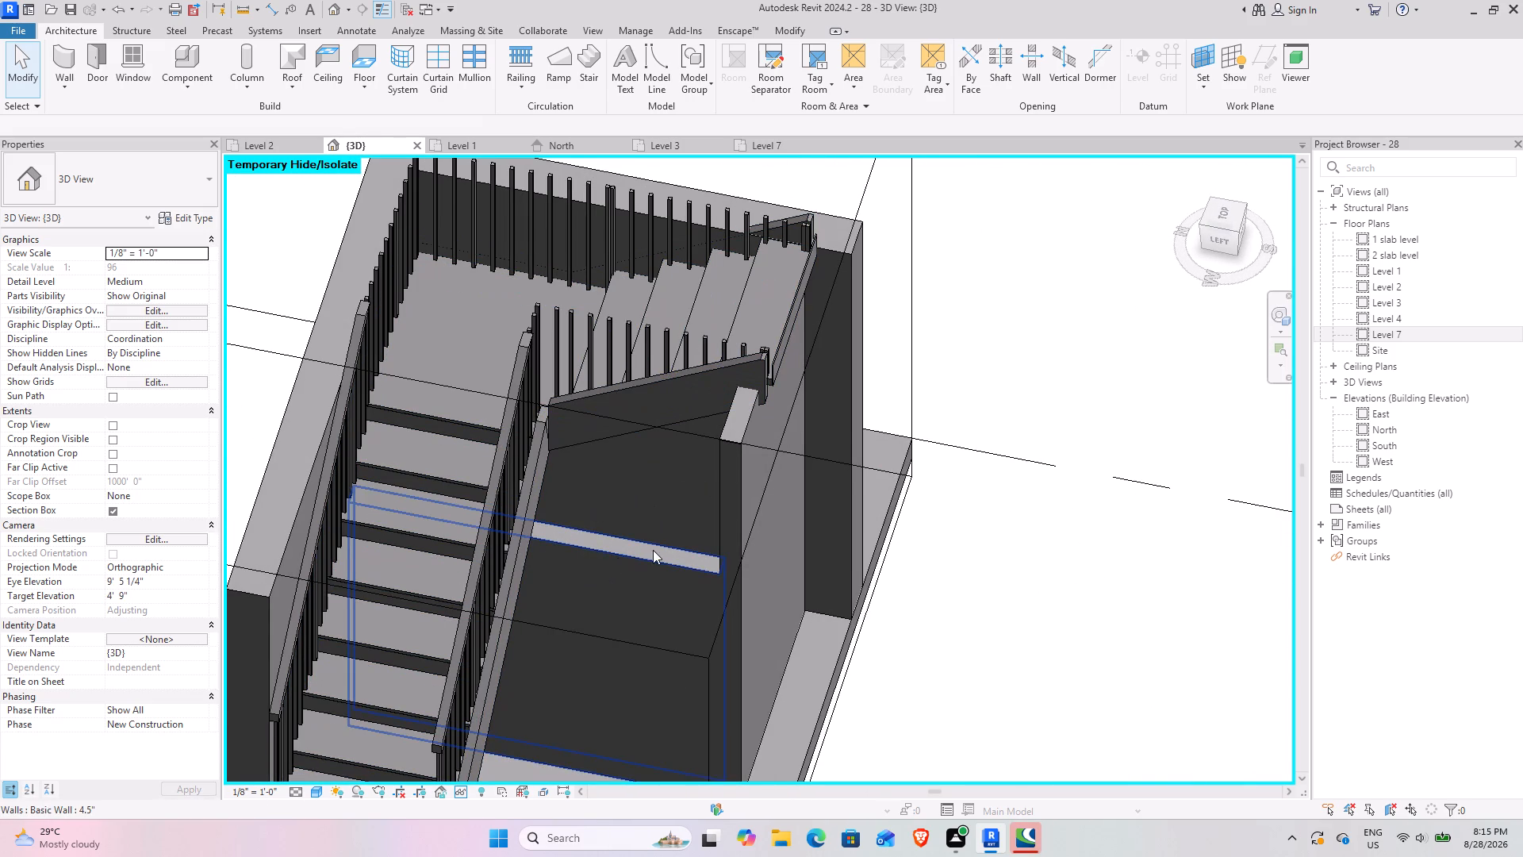
{"action": "left_click", "coordinate": [62, 67]}
{"action": "left_click", "coordinate": [115, 179]}
{"action": "scroll", "coordinate": [77, 248], "scroll_direction": "up", "scroll_amount": 1}
{"action": "left_click", "coordinate": [72, 265]}
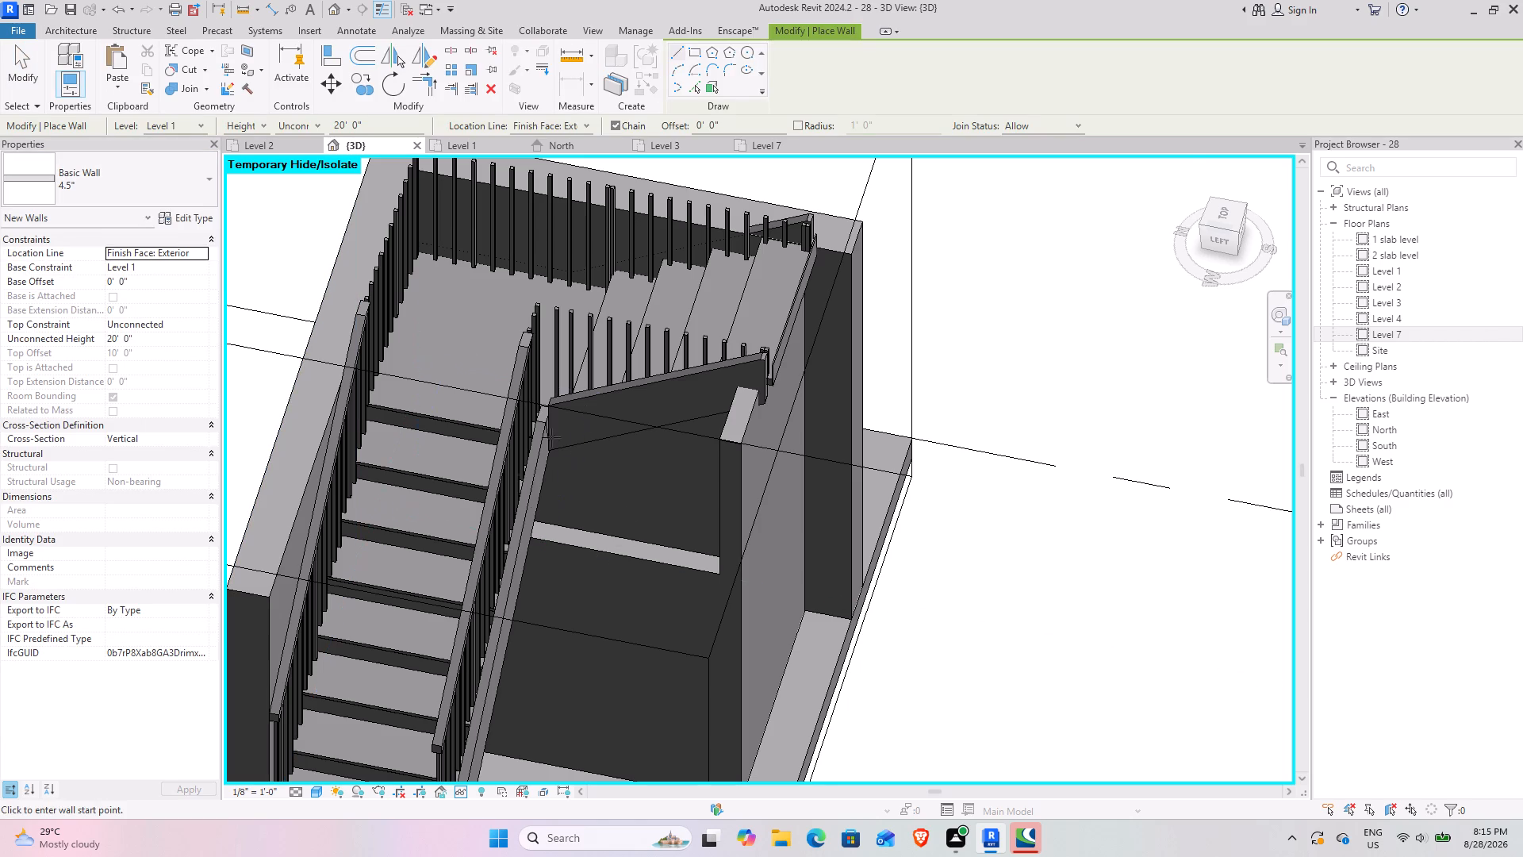
{"action": "left_click", "coordinate": [1219, 213]}
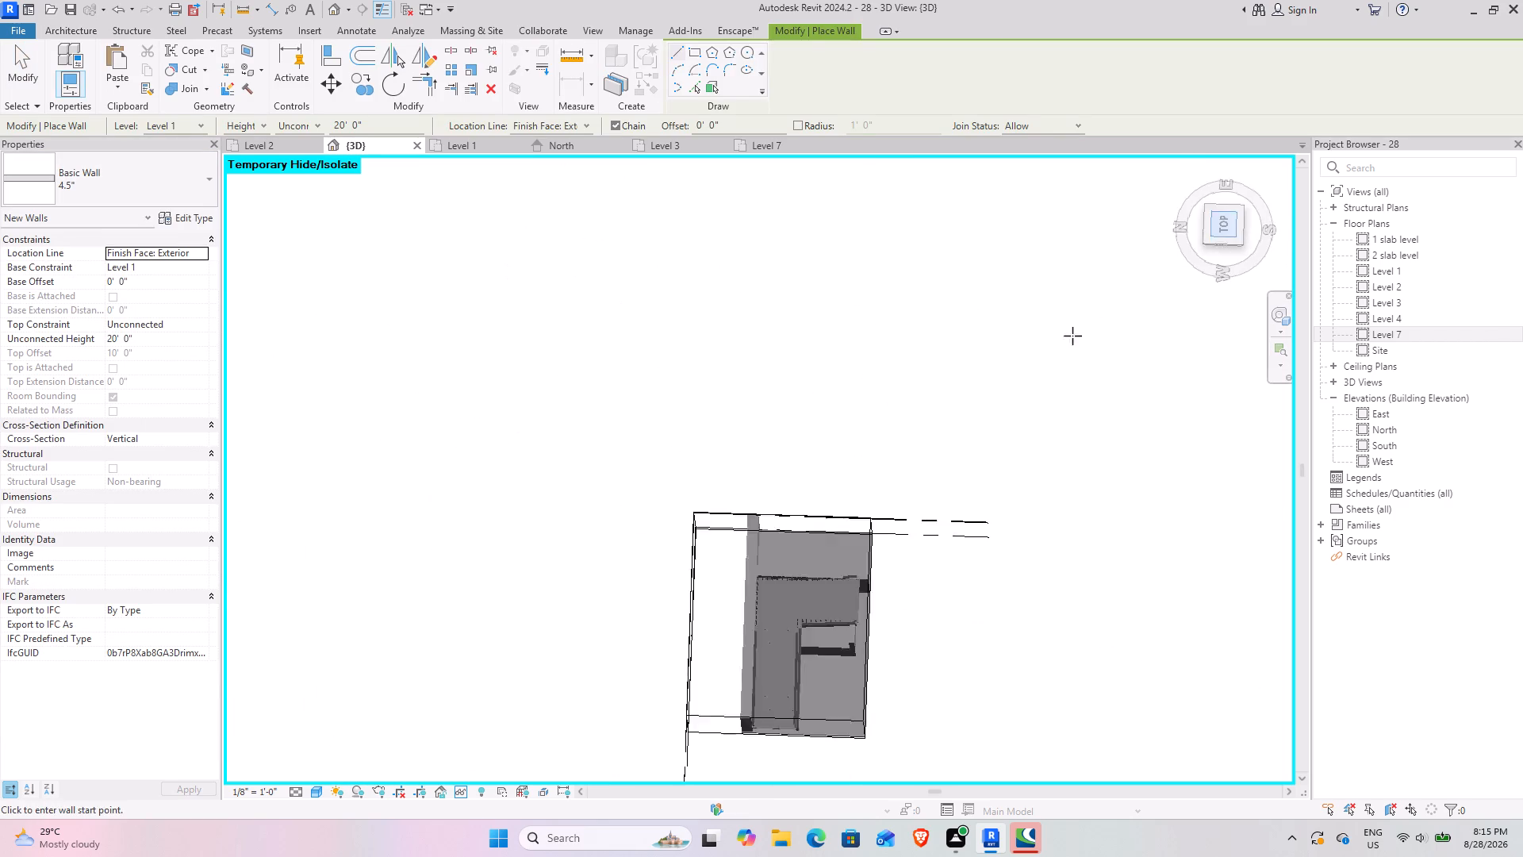
{"action": "scroll", "coordinate": [739, 484], "scroll_direction": "up", "scroll_amount": 4}
{"action": "scroll", "coordinate": [832, 505], "scroll_direction": "up", "scroll_amount": 10}
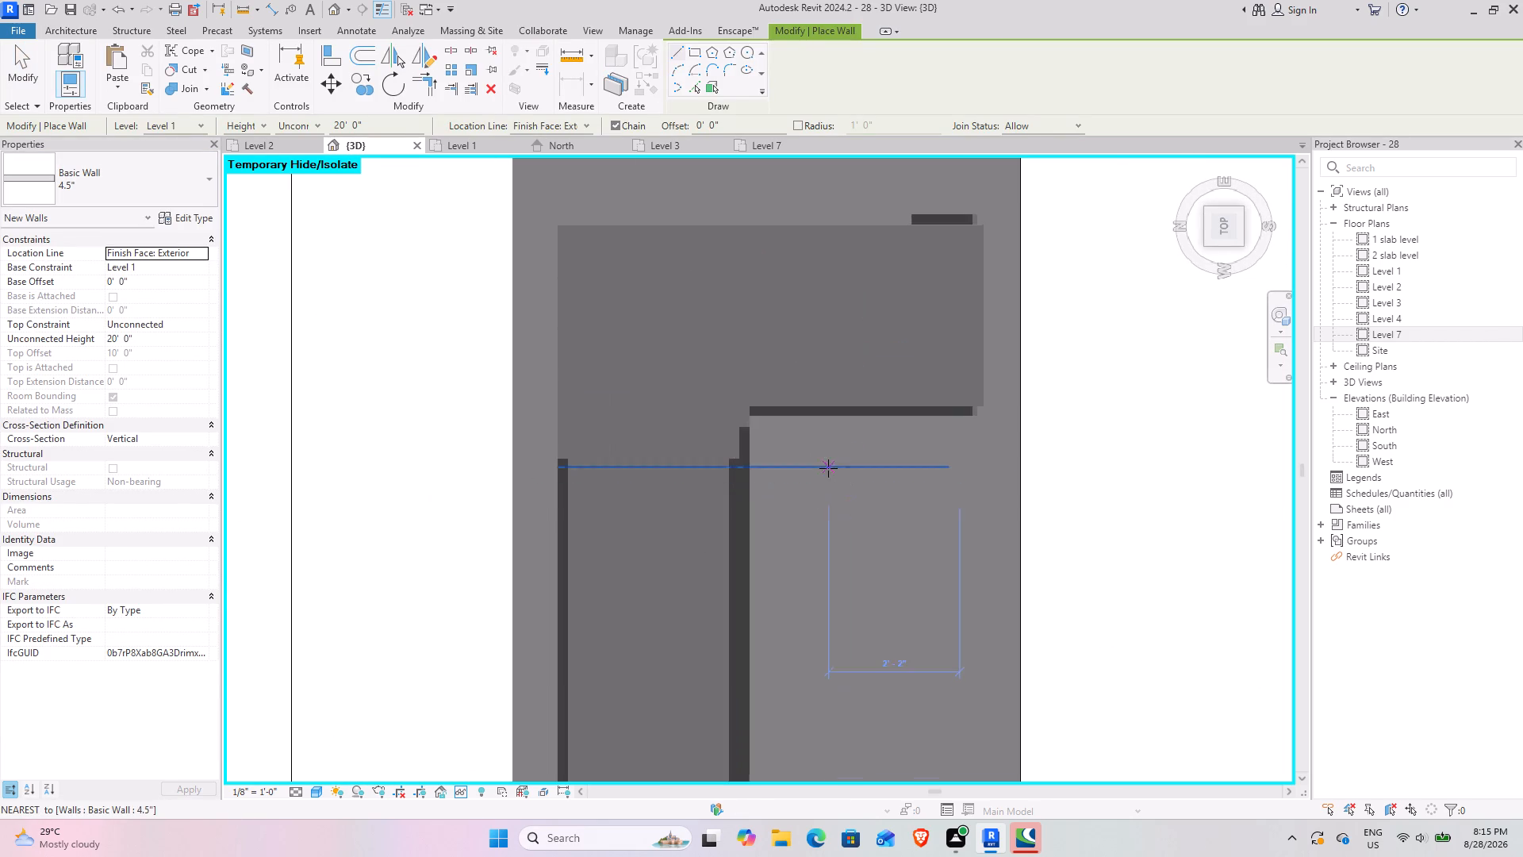
{"action": "scroll", "coordinate": [828, 468], "scroll_direction": "up", "scroll_amount": 1}
{"action": "left_click", "coordinate": [312, 794]}
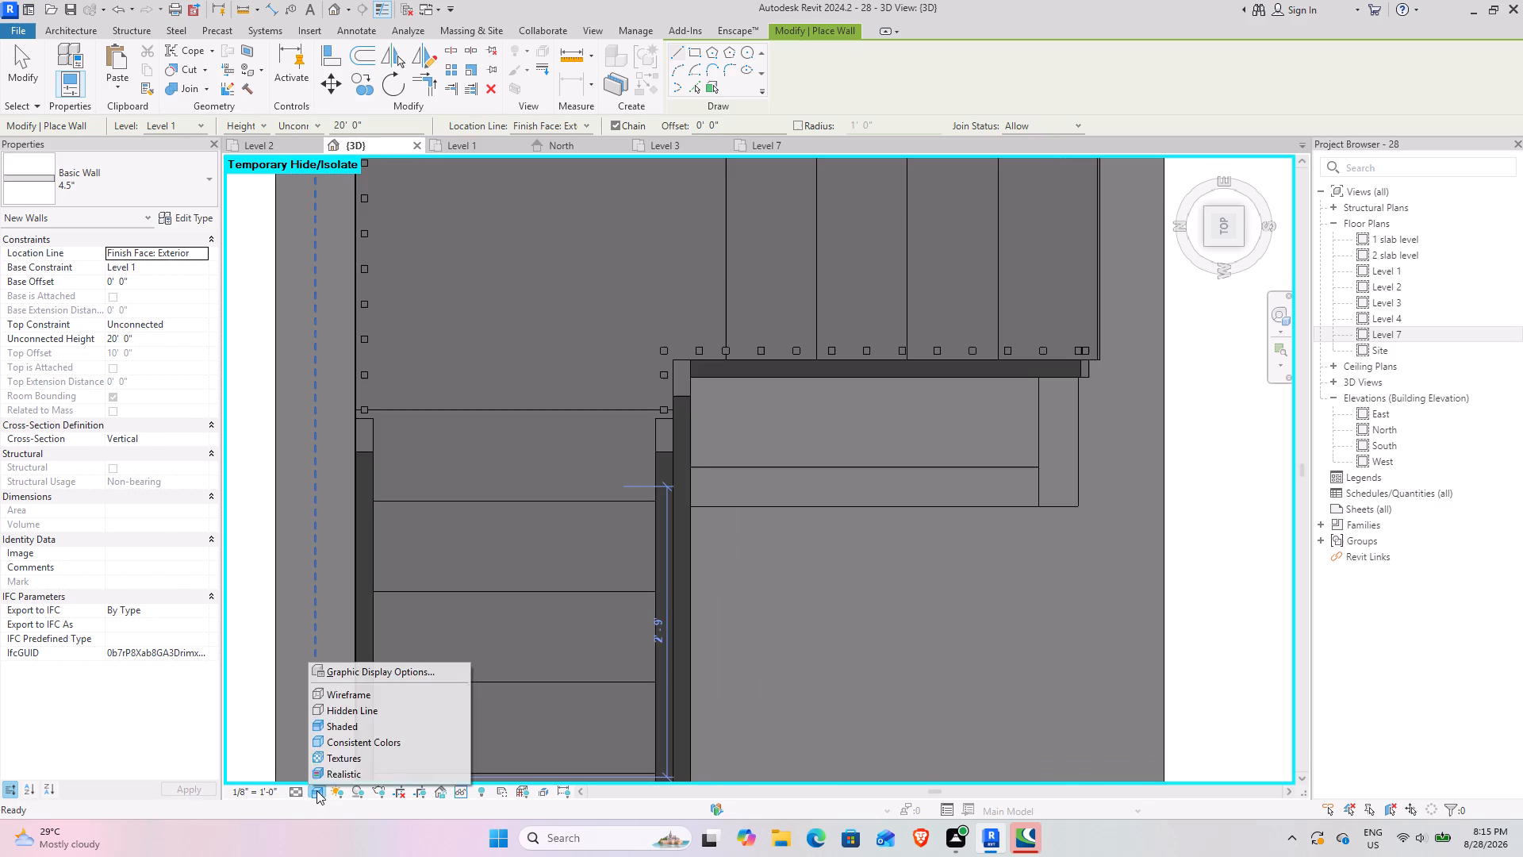
{"action": "left_click", "coordinate": [343, 705]}
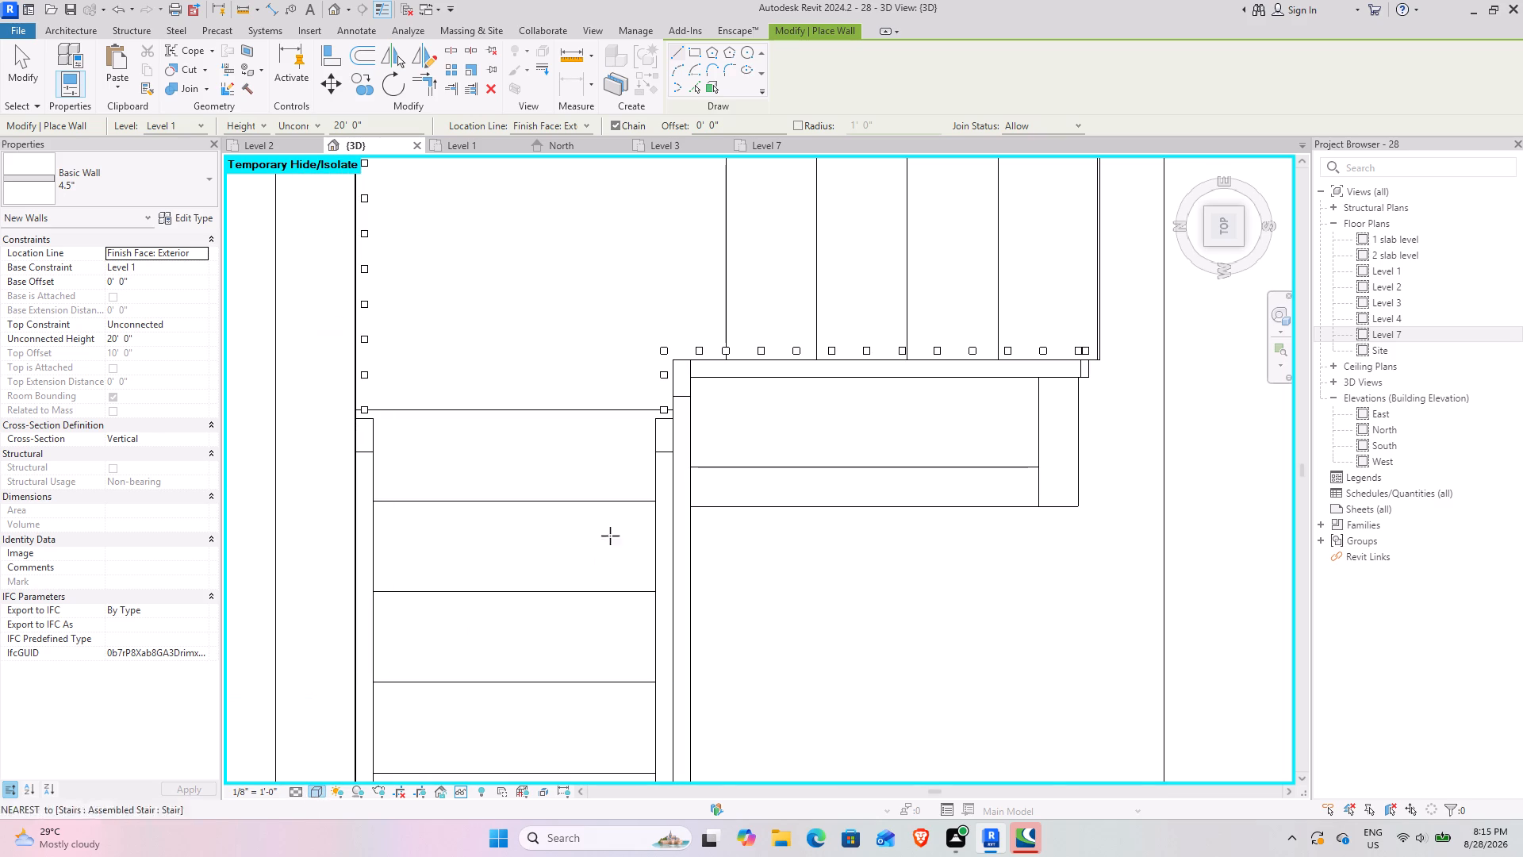
{"action": "left_click", "coordinate": [685, 472]}
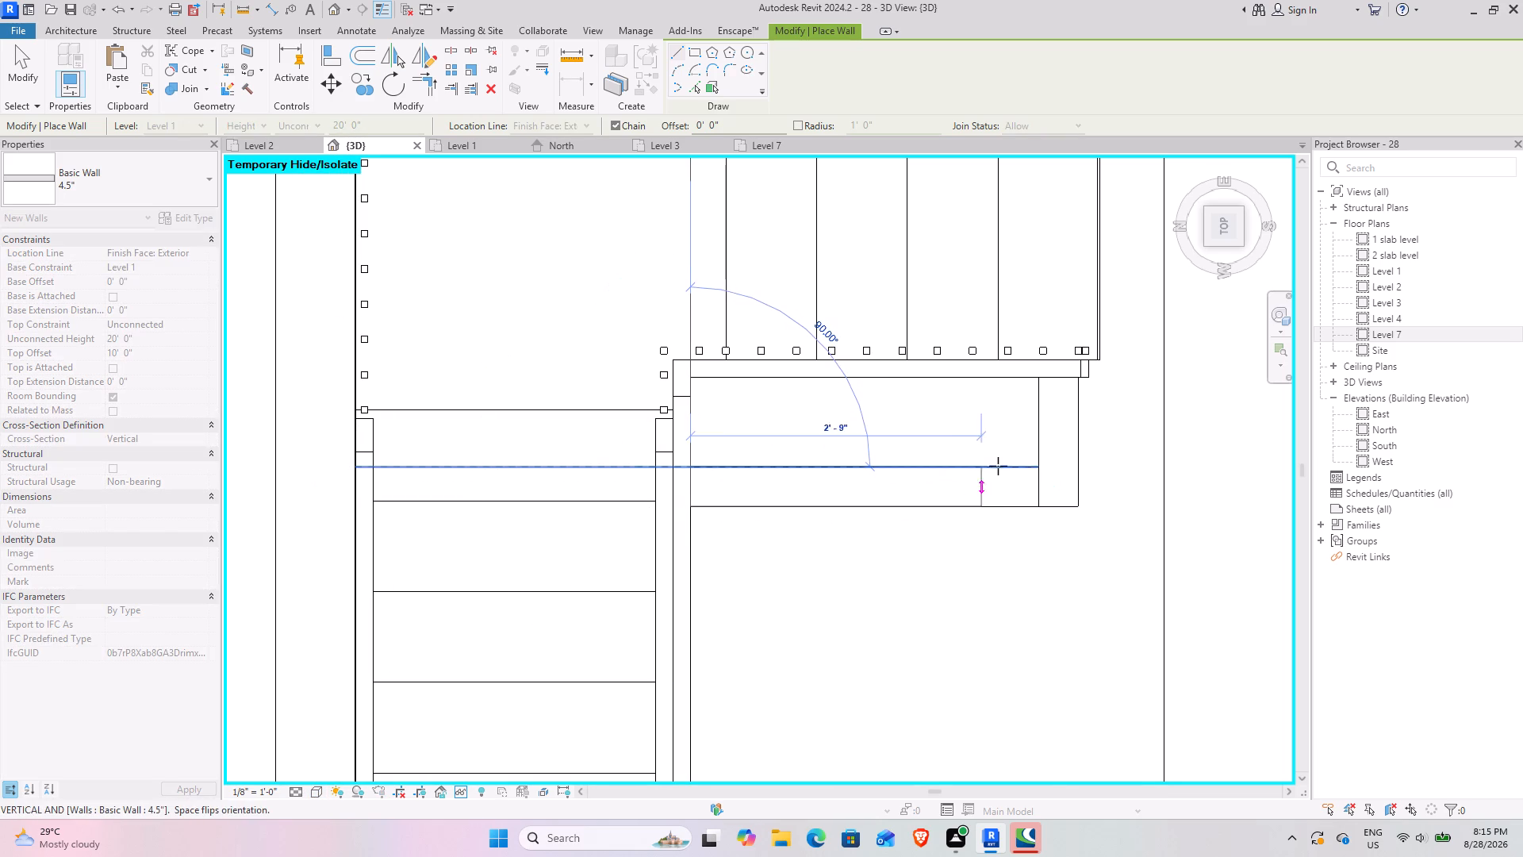
{"action": "left_click", "coordinate": [1038, 465]}
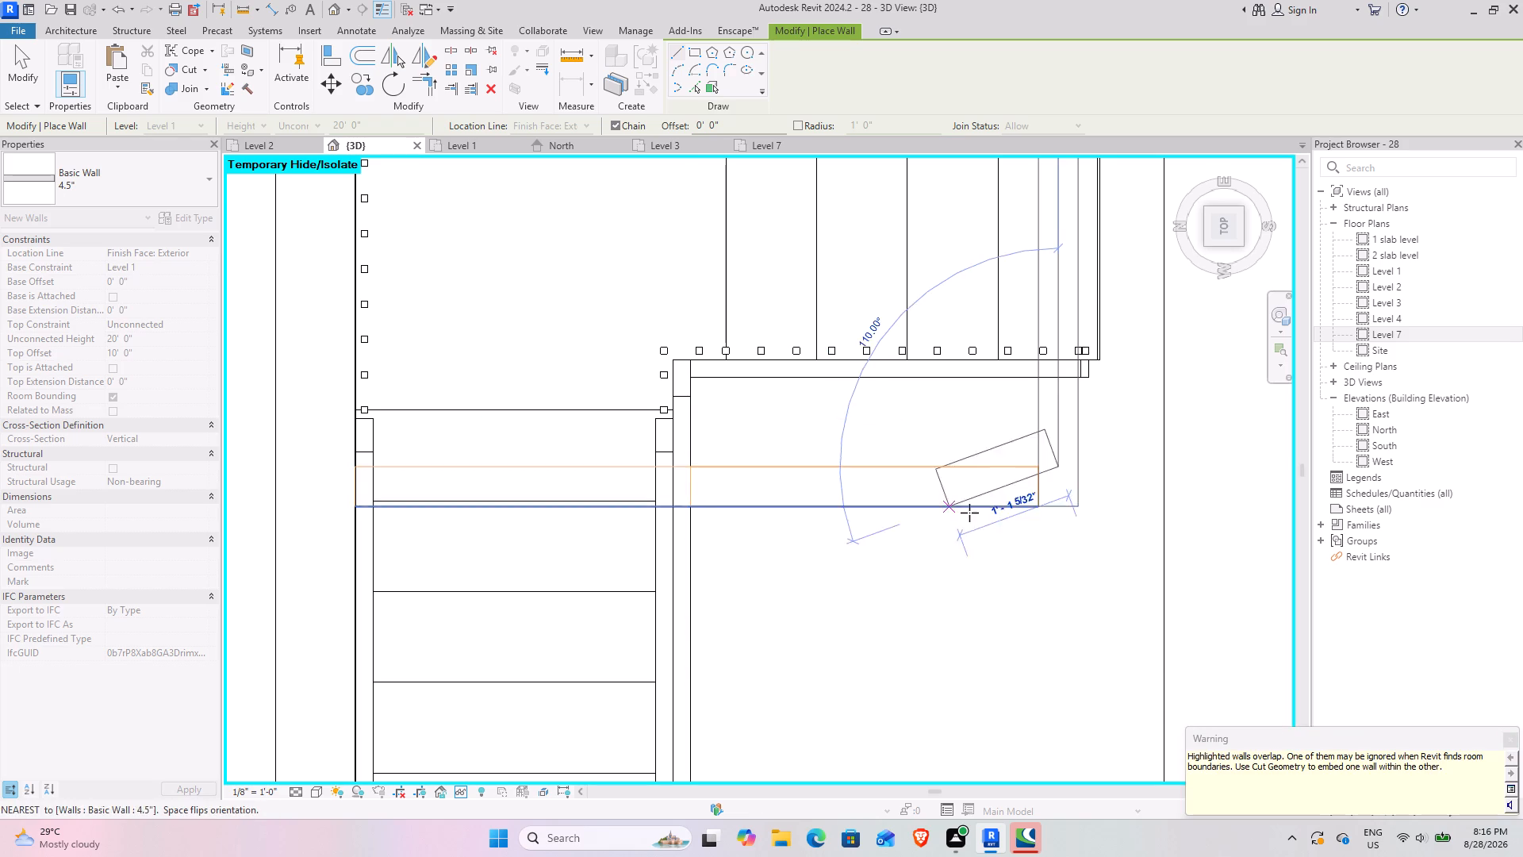
{"action": "left_click", "coordinate": [1508, 736]}
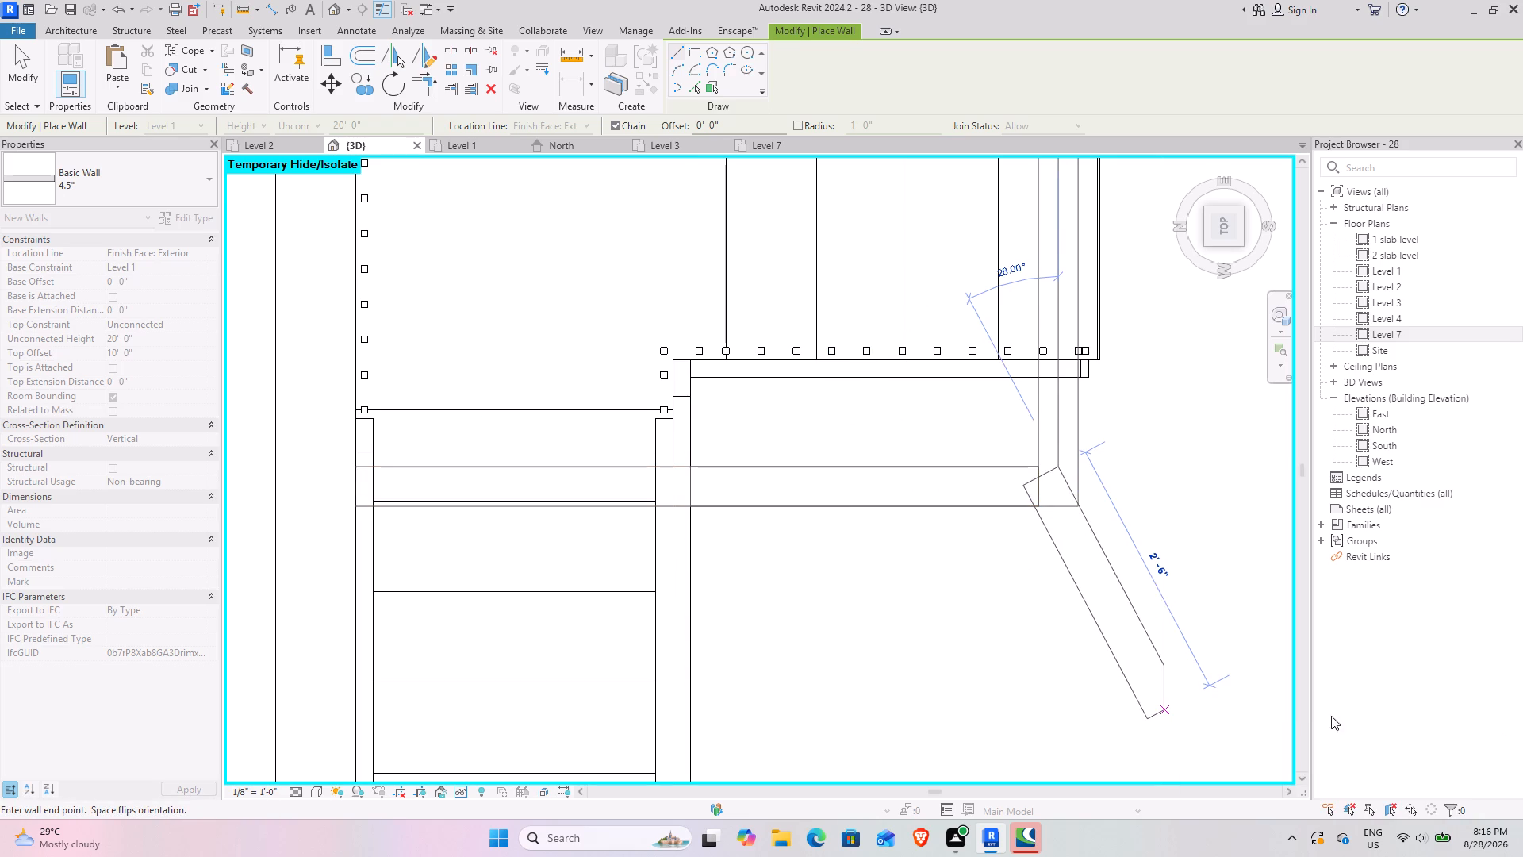
{"action": "key", "text": "Escape"}
{"action": "key", "text": "Escape"}
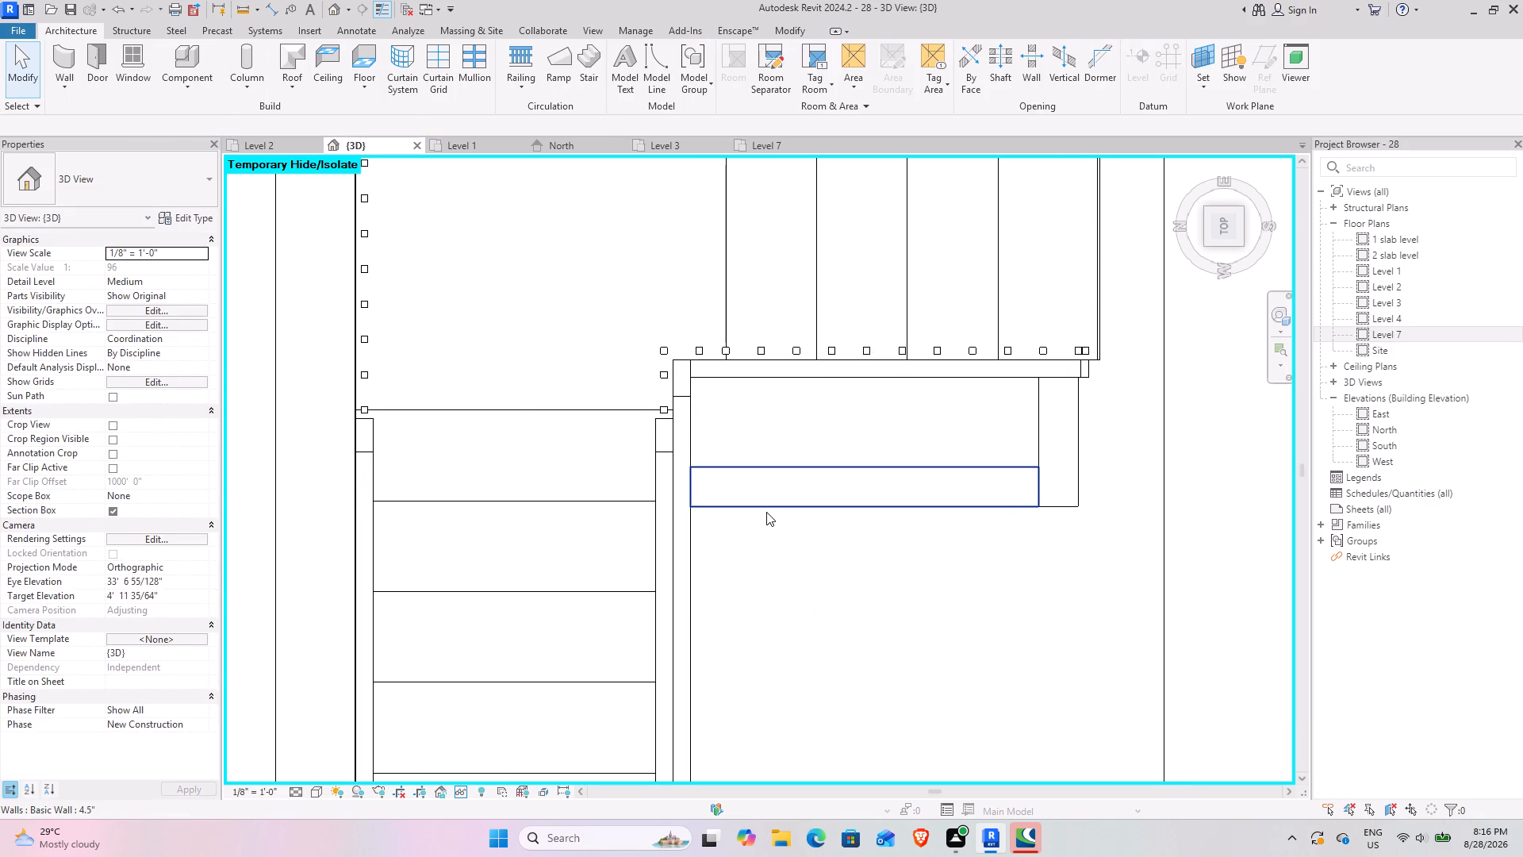
Inspect the new 4.5" wall beside the stair in 3D and set the view's visual style back to Shaded.
{"action": "left_click", "coordinate": [766, 512]}
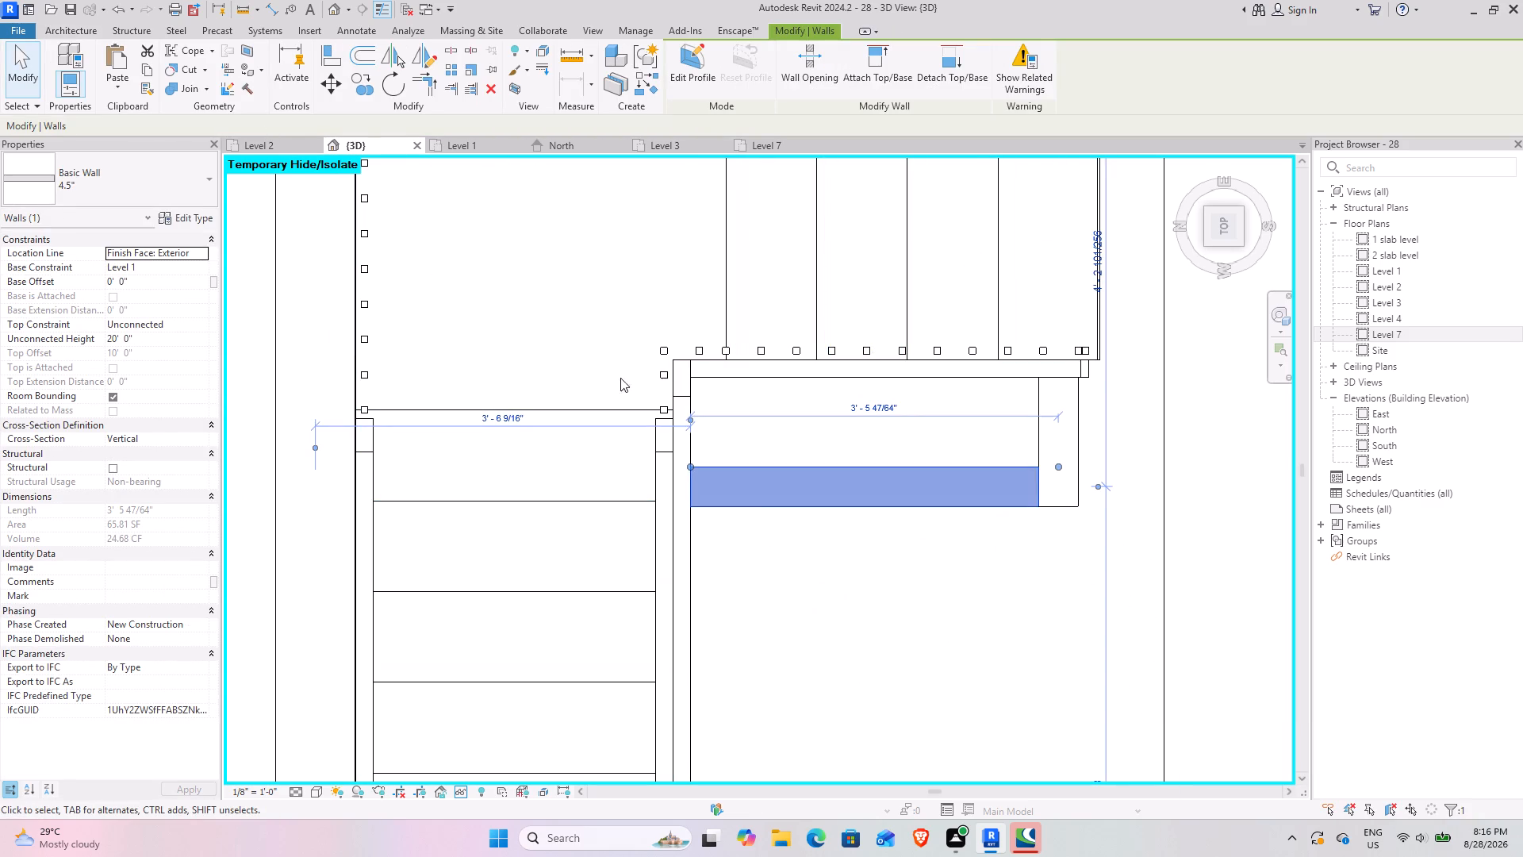
{"action": "scroll", "coordinate": [627, 445], "scroll_direction": "down", "scroll_amount": 4}
{"action": "middle_click_drag", "start_coordinate": [600, 569], "coordinate": [577, 286], "text": "shift"}
{"action": "middle_click_drag", "start_coordinate": [686, 414], "coordinate": [704, 285], "text": "shift"}
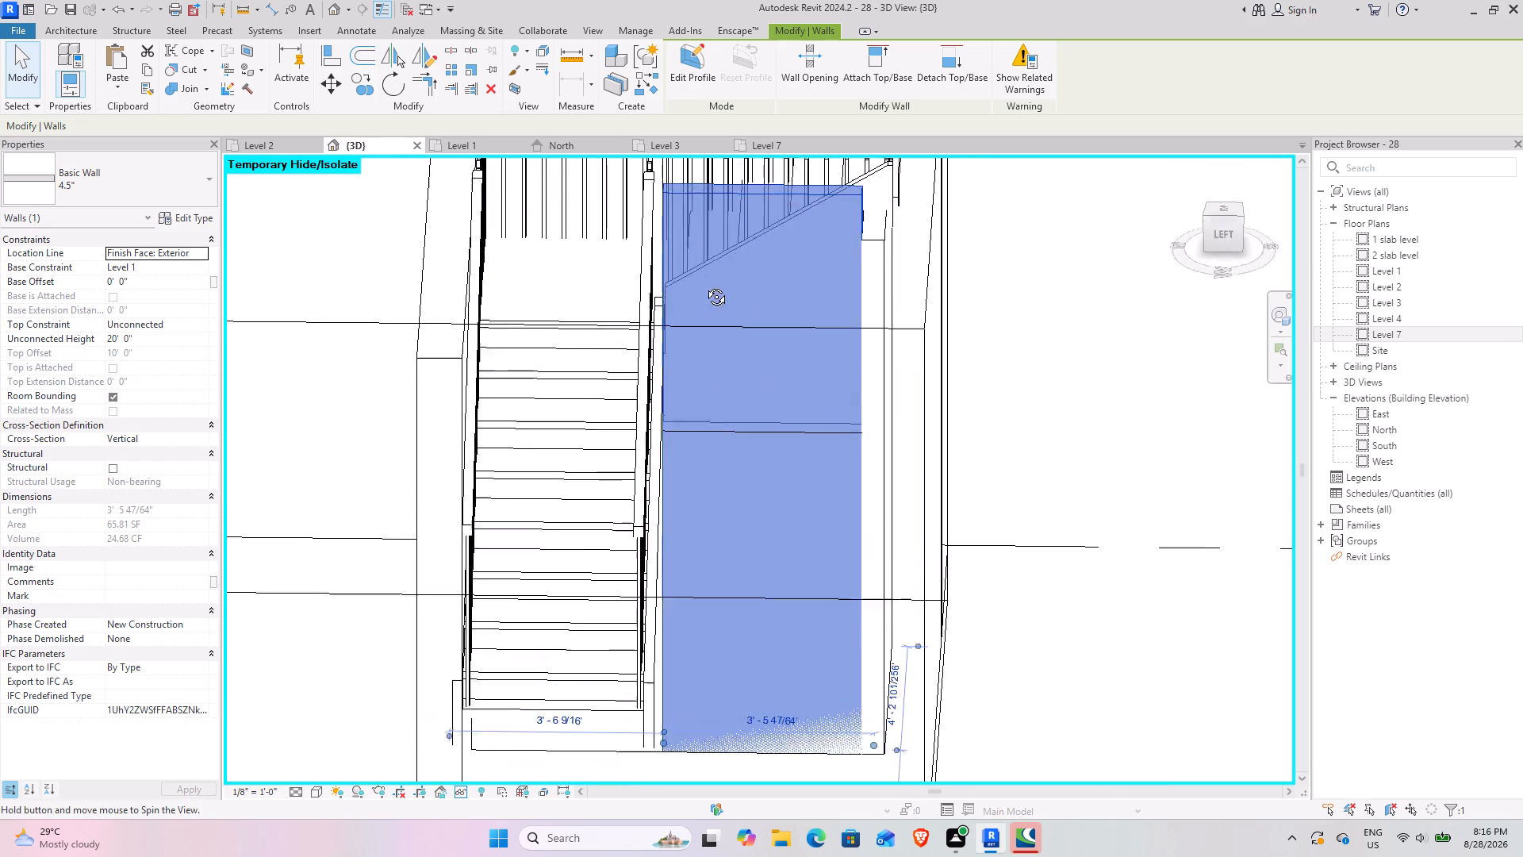
{"action": "middle_click_drag", "start_coordinate": [704, 285], "coordinate": [596, 283], "text": "shift"}
{"action": "middle_click_drag", "start_coordinate": [764, 734], "coordinate": [748, 630], "text": "shift"}
{"action": "scroll", "coordinate": [746, 660], "scroll_direction": "down", "scroll_amount": 4}
{"action": "middle_click_drag", "start_coordinate": [738, 702], "coordinate": [861, 605], "text": "shift"}
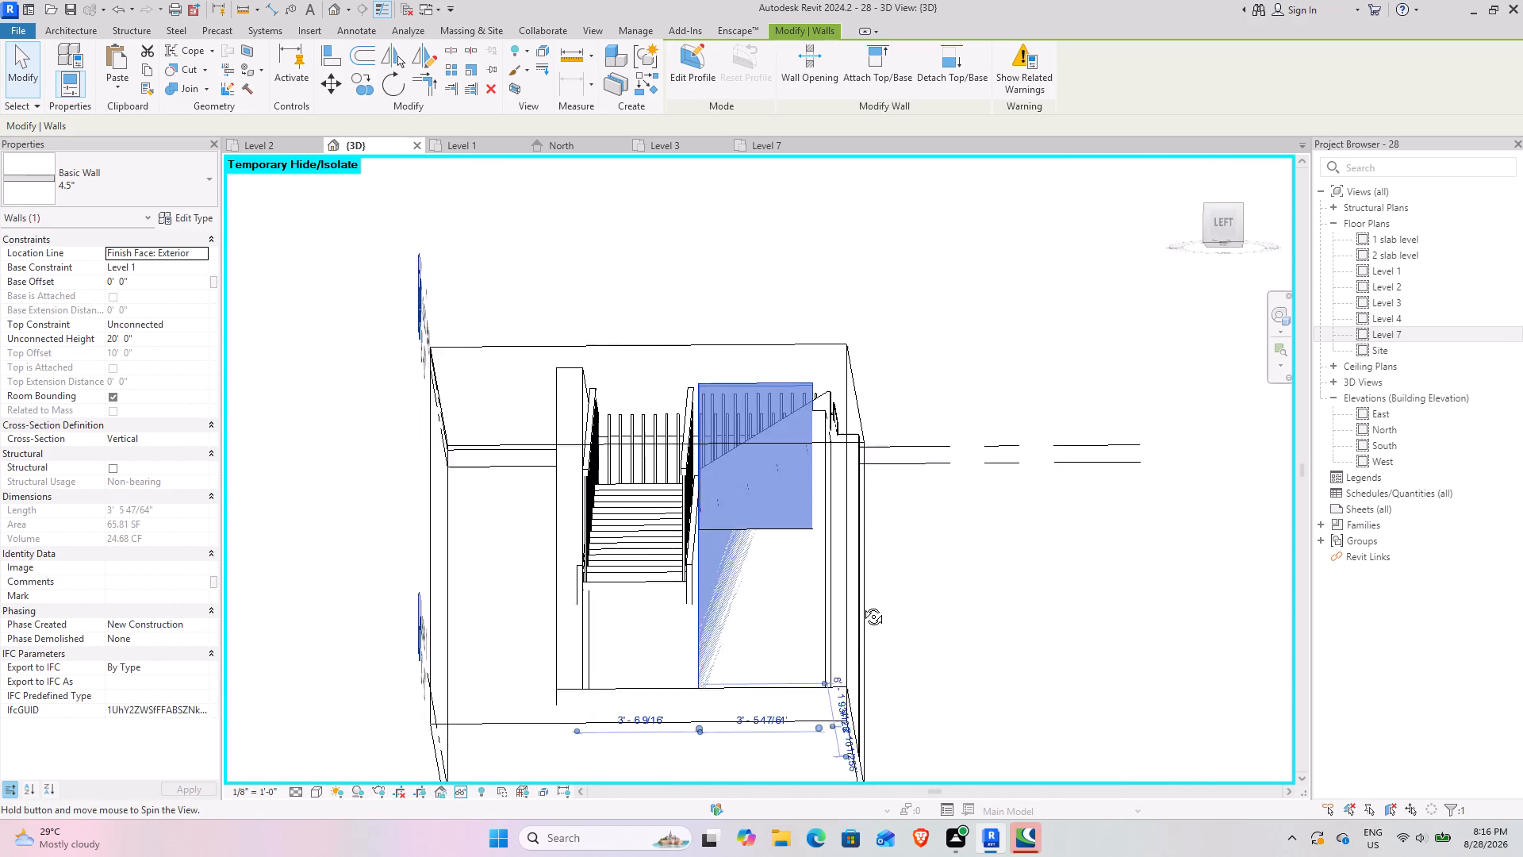
{"action": "middle_click_drag", "start_coordinate": [861, 605], "coordinate": [772, 759], "text": "shift"}
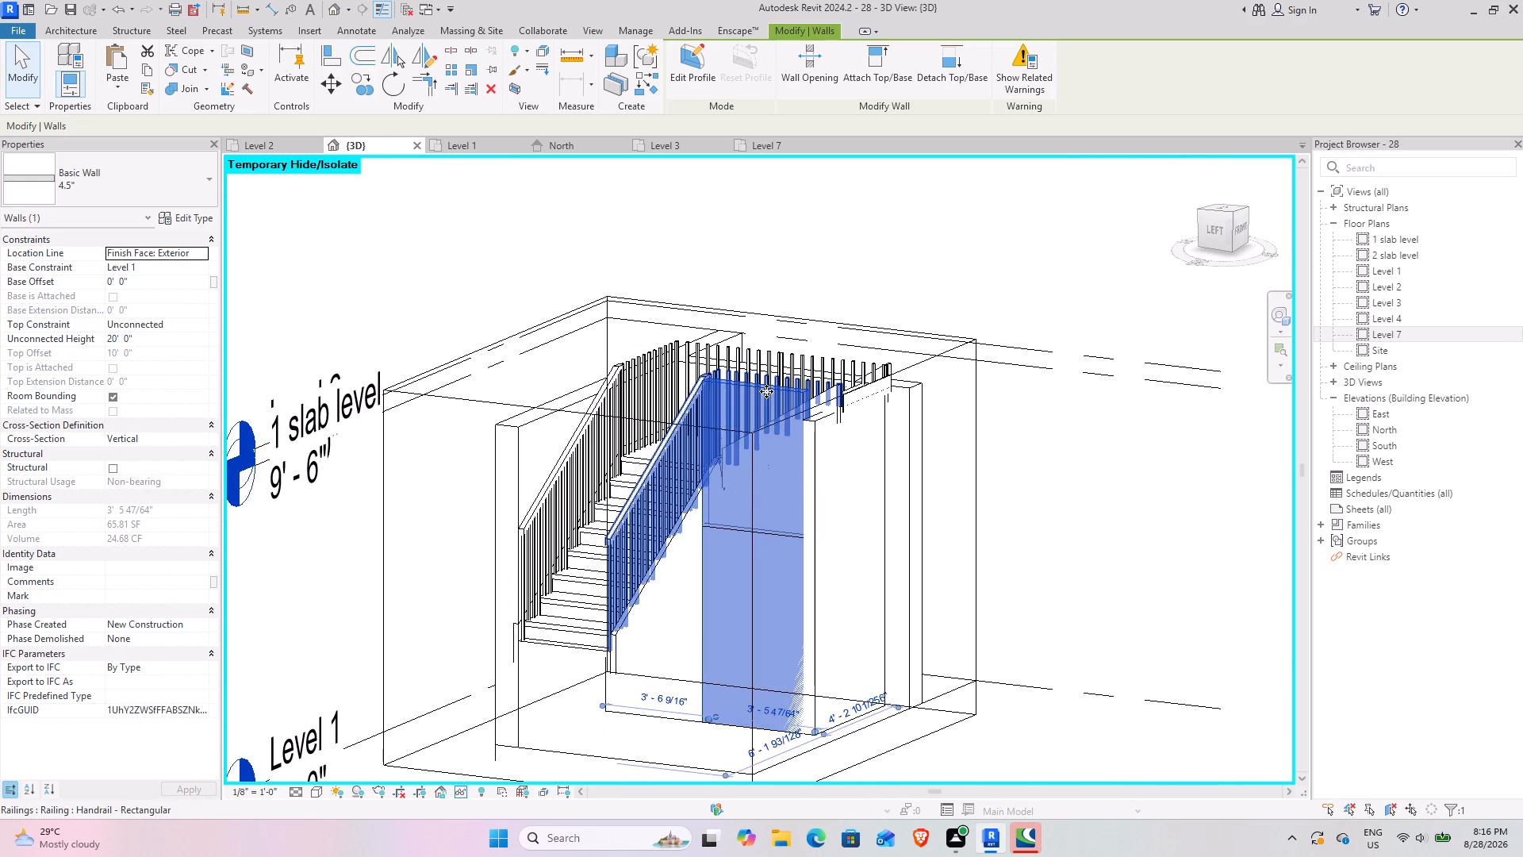
{"action": "left_click", "coordinate": [766, 397]}
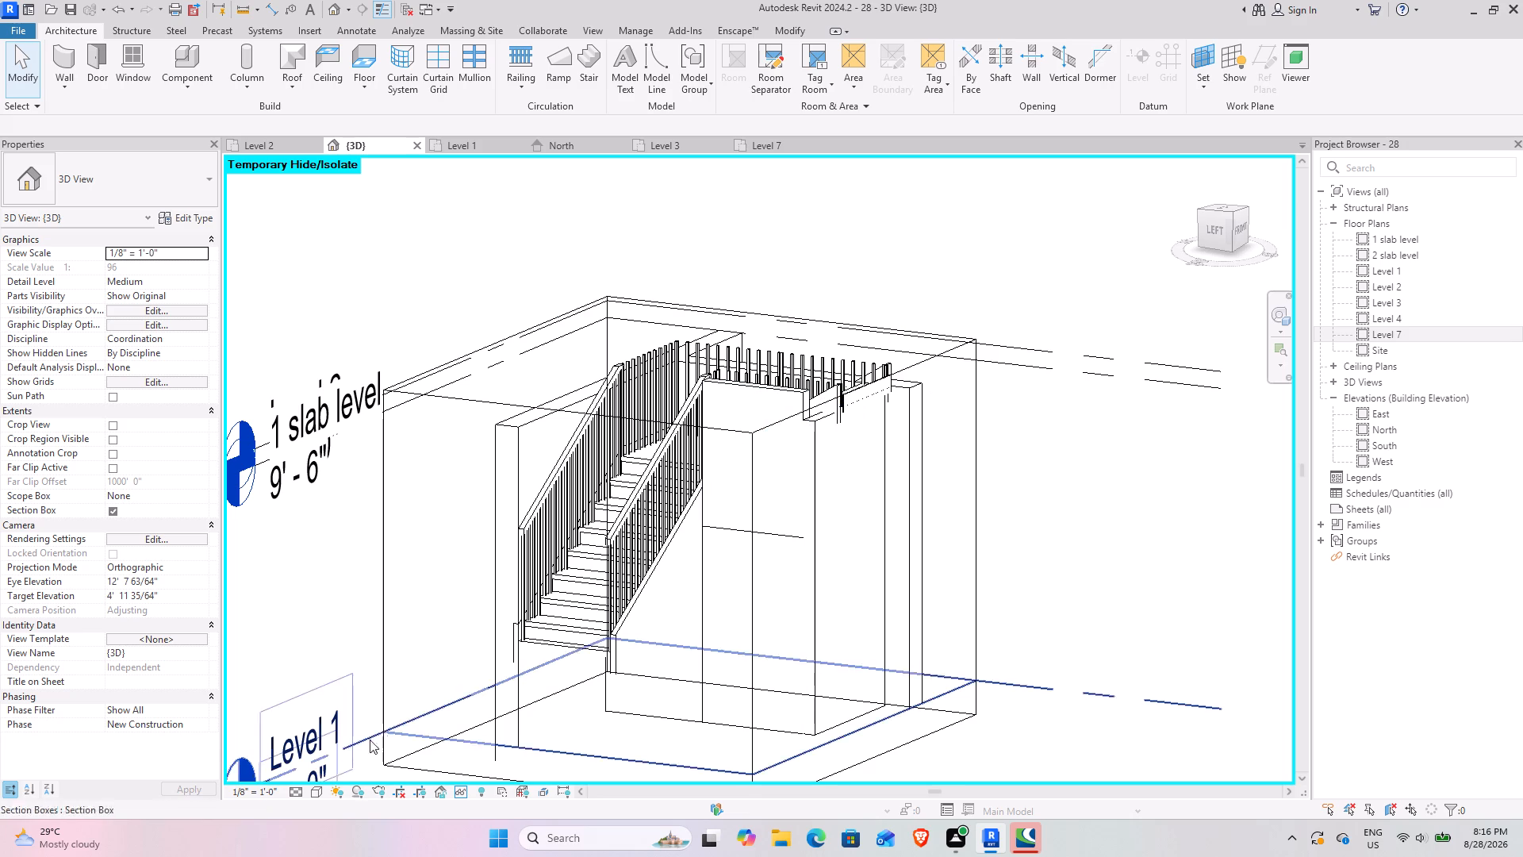
{"action": "left_click", "coordinate": [316, 794]}
{"action": "left_click", "coordinate": [357, 729]}
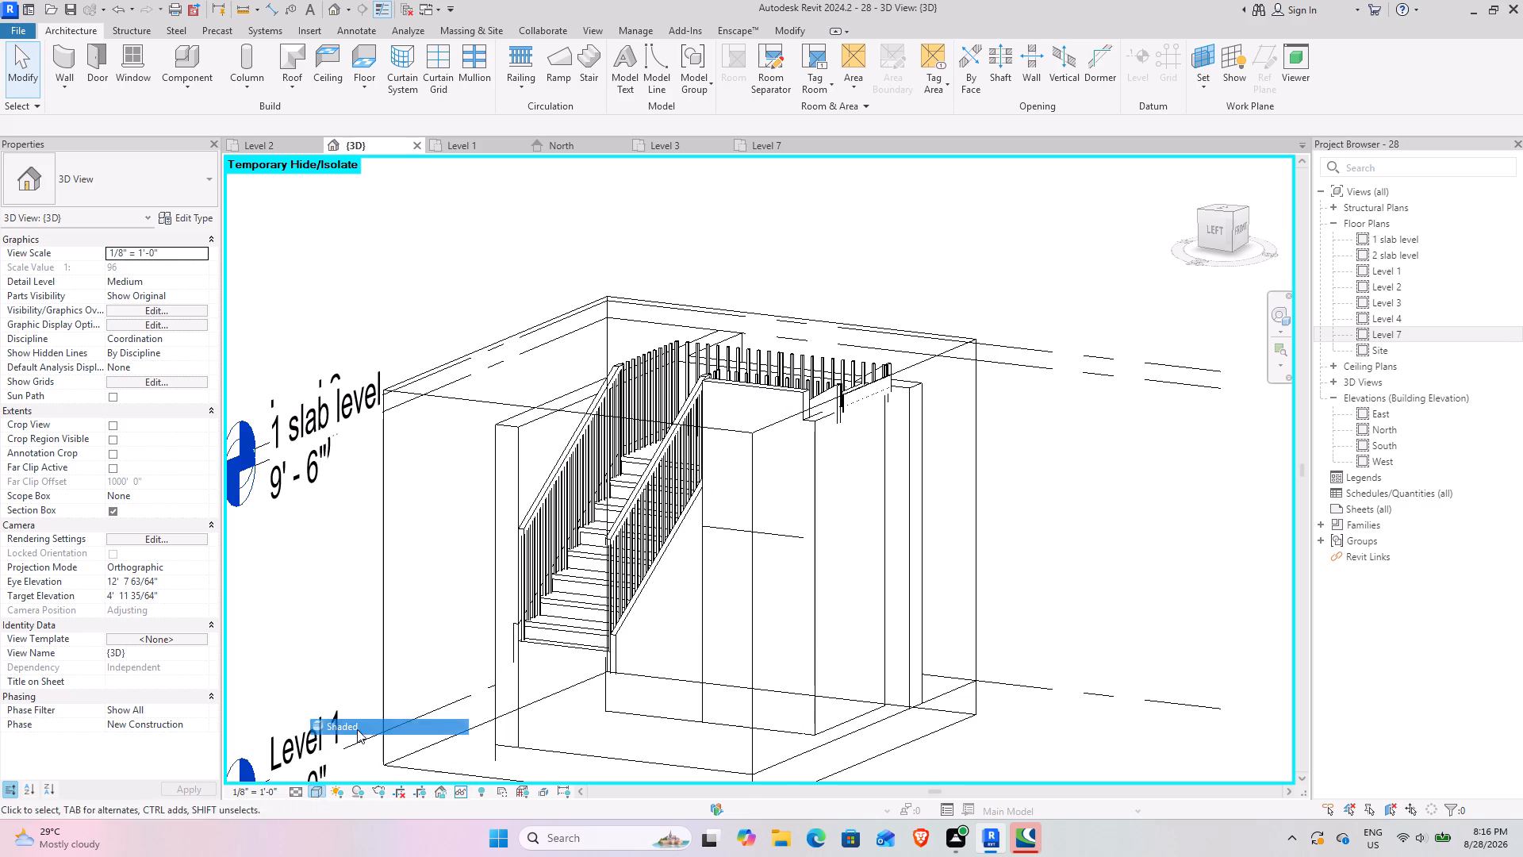
Raise the base of the new 4.5" wall beneath the stair landing to a base offset of about 5' 9 49/64".
{"action": "left_click", "coordinate": [769, 389]}
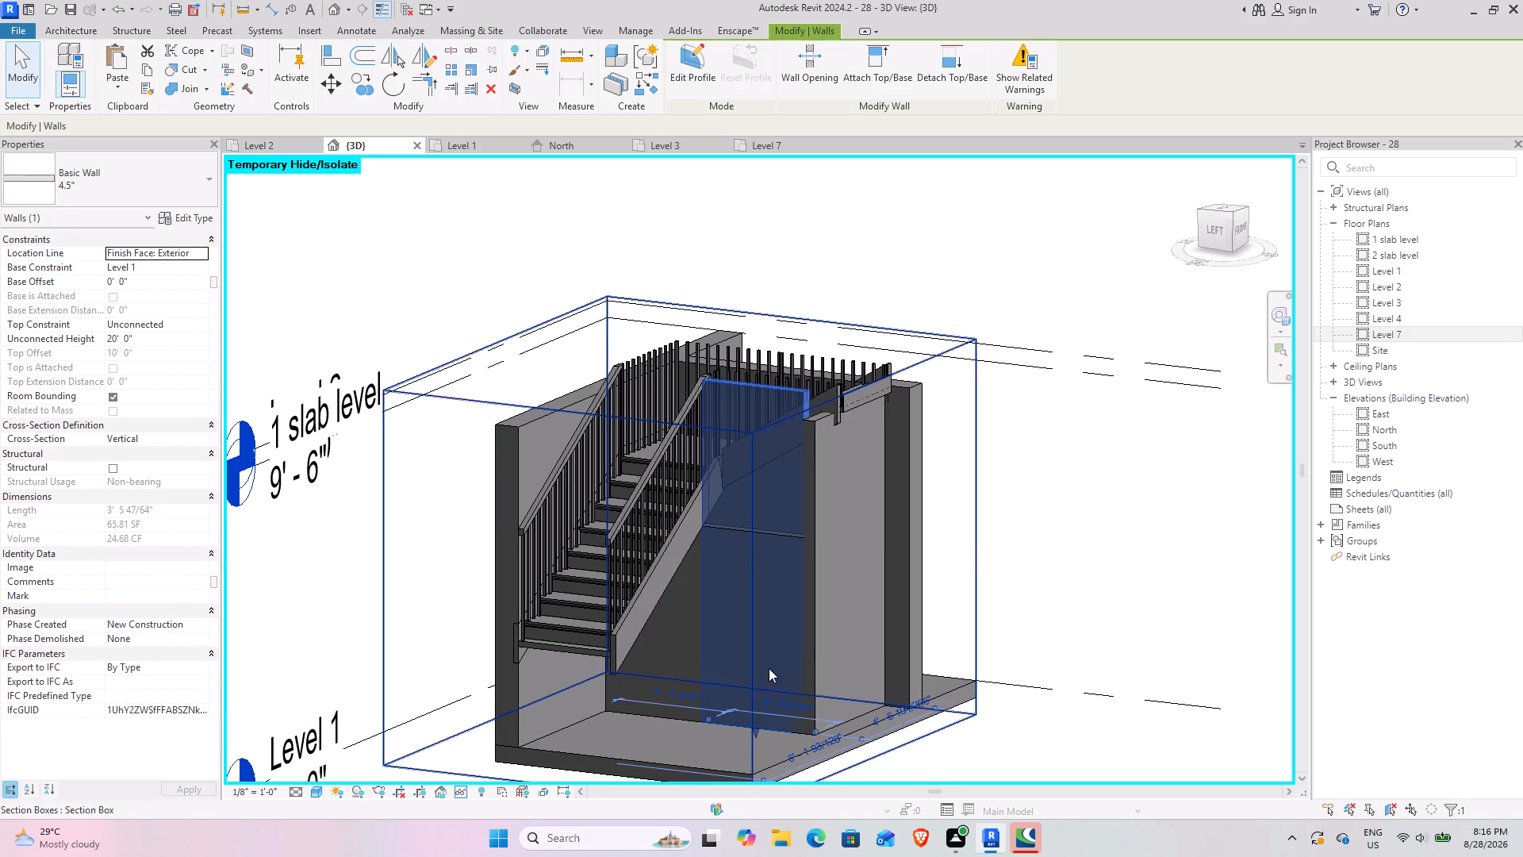
{"action": "left_click_drag", "start_coordinate": [754, 732], "coordinate": [743, 535]}
{"action": "left_click", "coordinate": [1132, 678]}
{"action": "middle_click_drag", "start_coordinate": [901, 607], "coordinate": [805, 684], "text": "shift"}
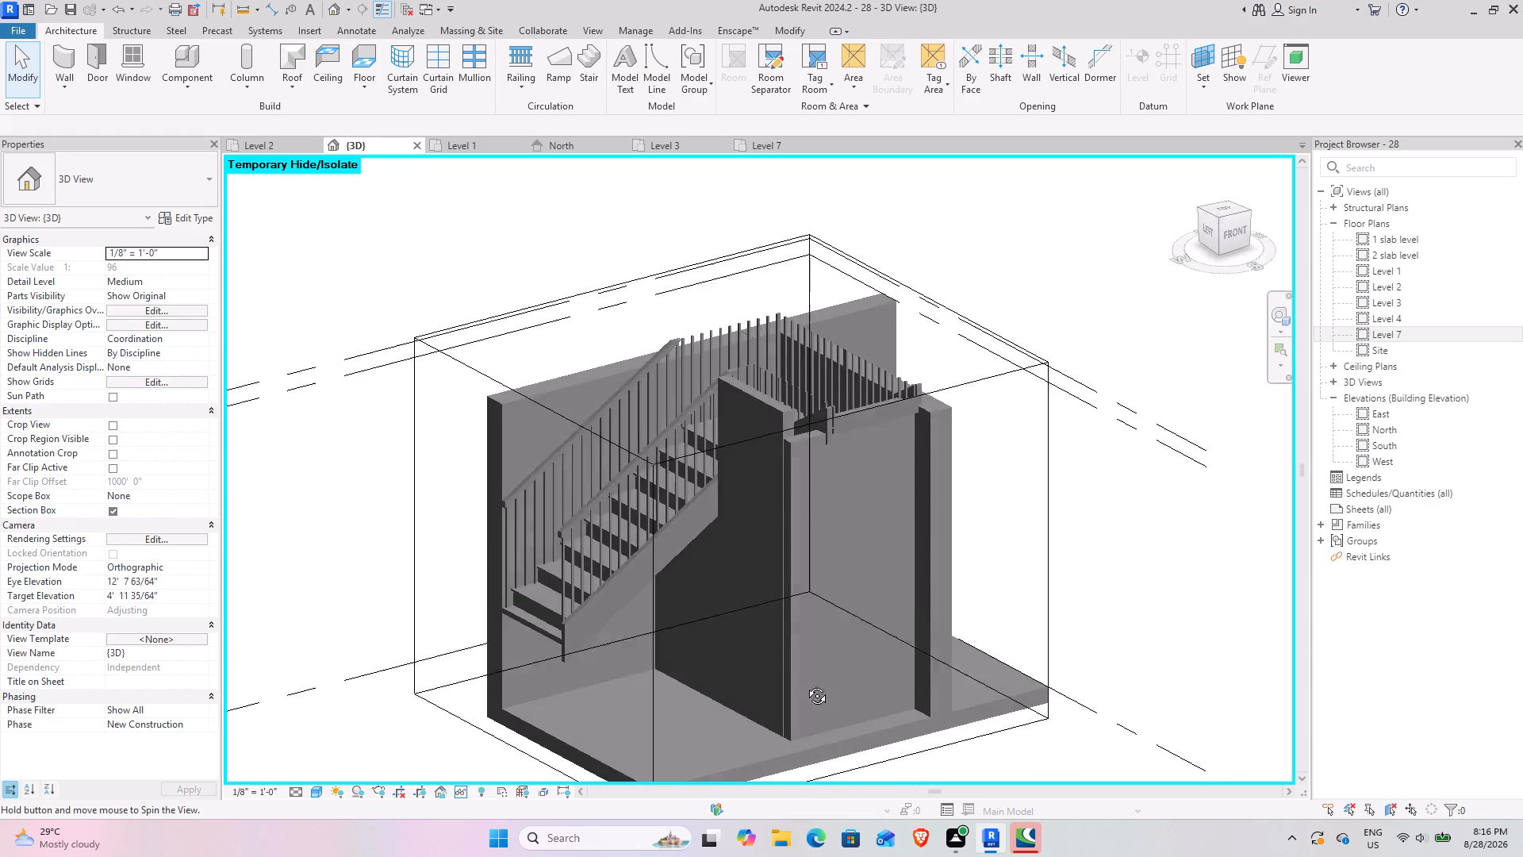
{"action": "middle_click_drag", "start_coordinate": [805, 684], "coordinate": [805, 695], "text": "shift"}
Examine the new 4.5" wall's height and how it sits against the stair railing, upper flight and front toilet wall.
{"action": "left_click", "coordinate": [762, 413]}
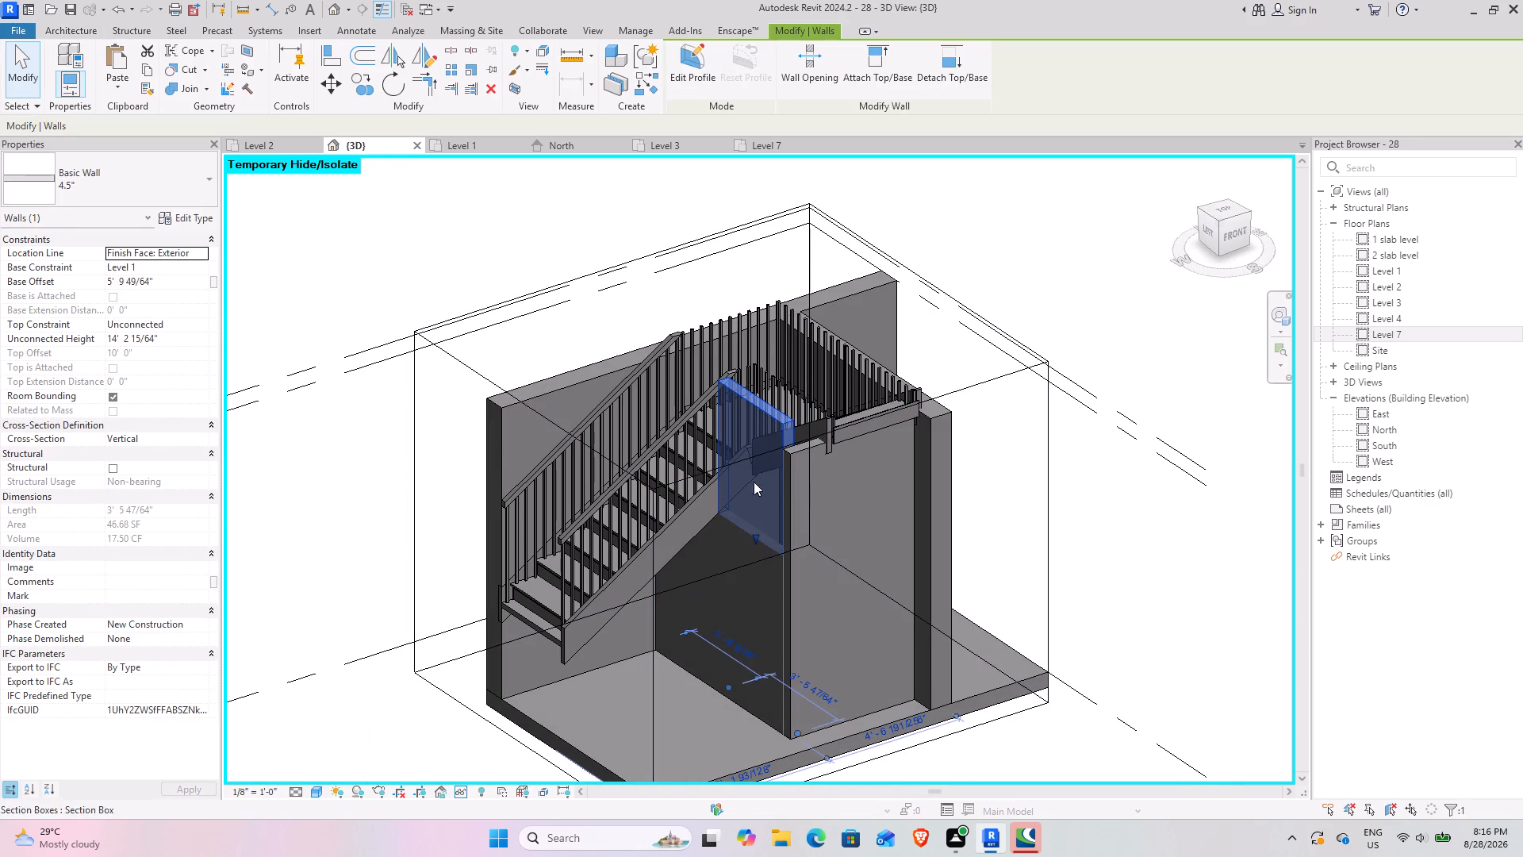
{"action": "middle_click_drag", "start_coordinate": [745, 401], "coordinate": [905, 356], "text": "shift"}
{"action": "scroll", "coordinate": [772, 389], "scroll_direction": "up", "scroll_amount": 7}
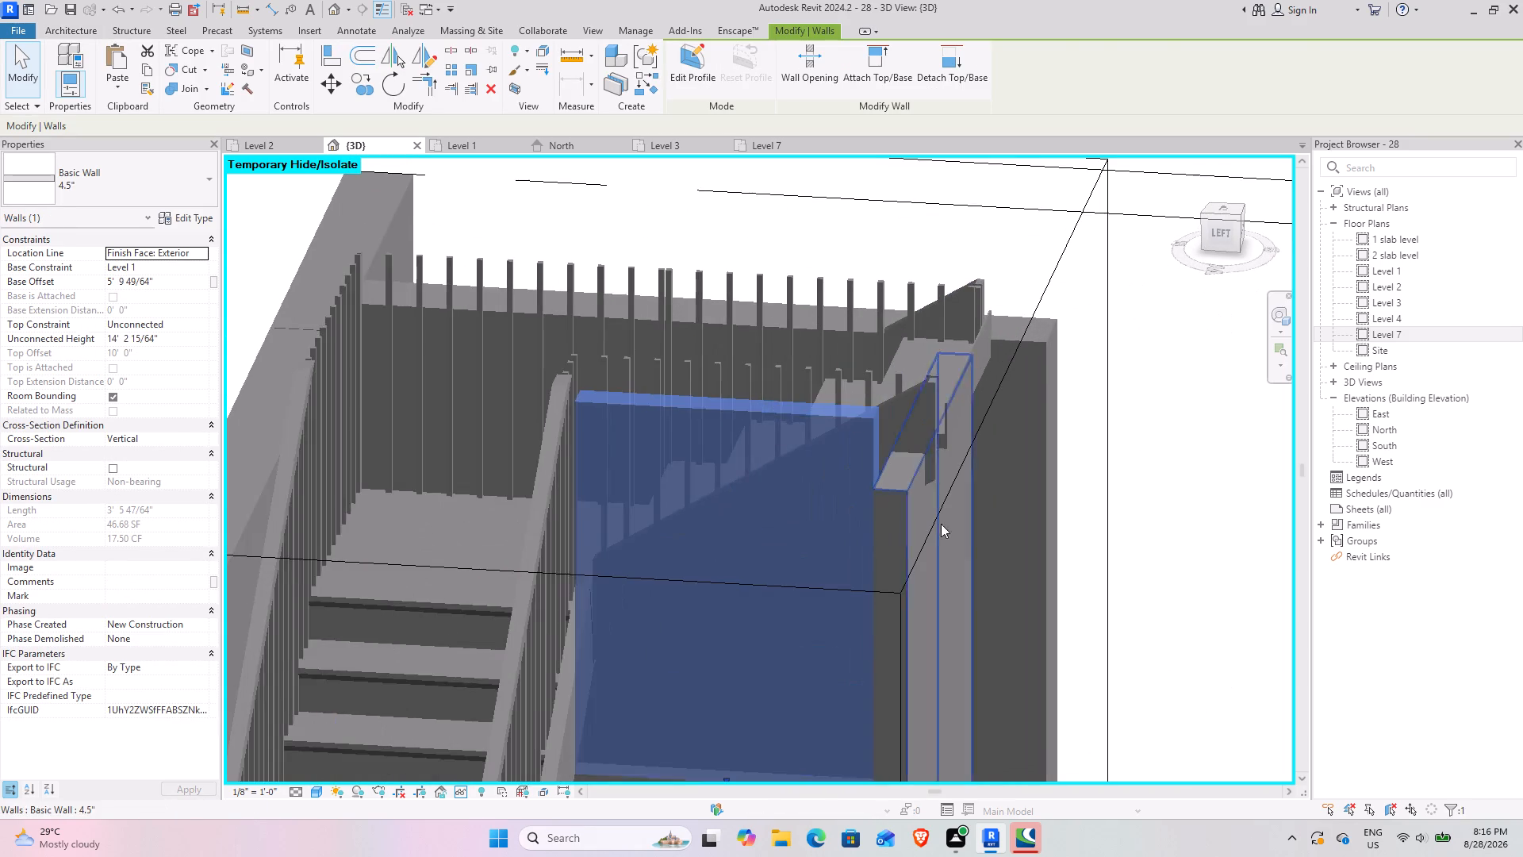
{"action": "left_click", "coordinate": [1188, 469]}
{"action": "left_click", "coordinate": [750, 409]}
{"action": "middle_click_drag", "start_coordinate": [806, 505], "coordinate": [771, 393]}
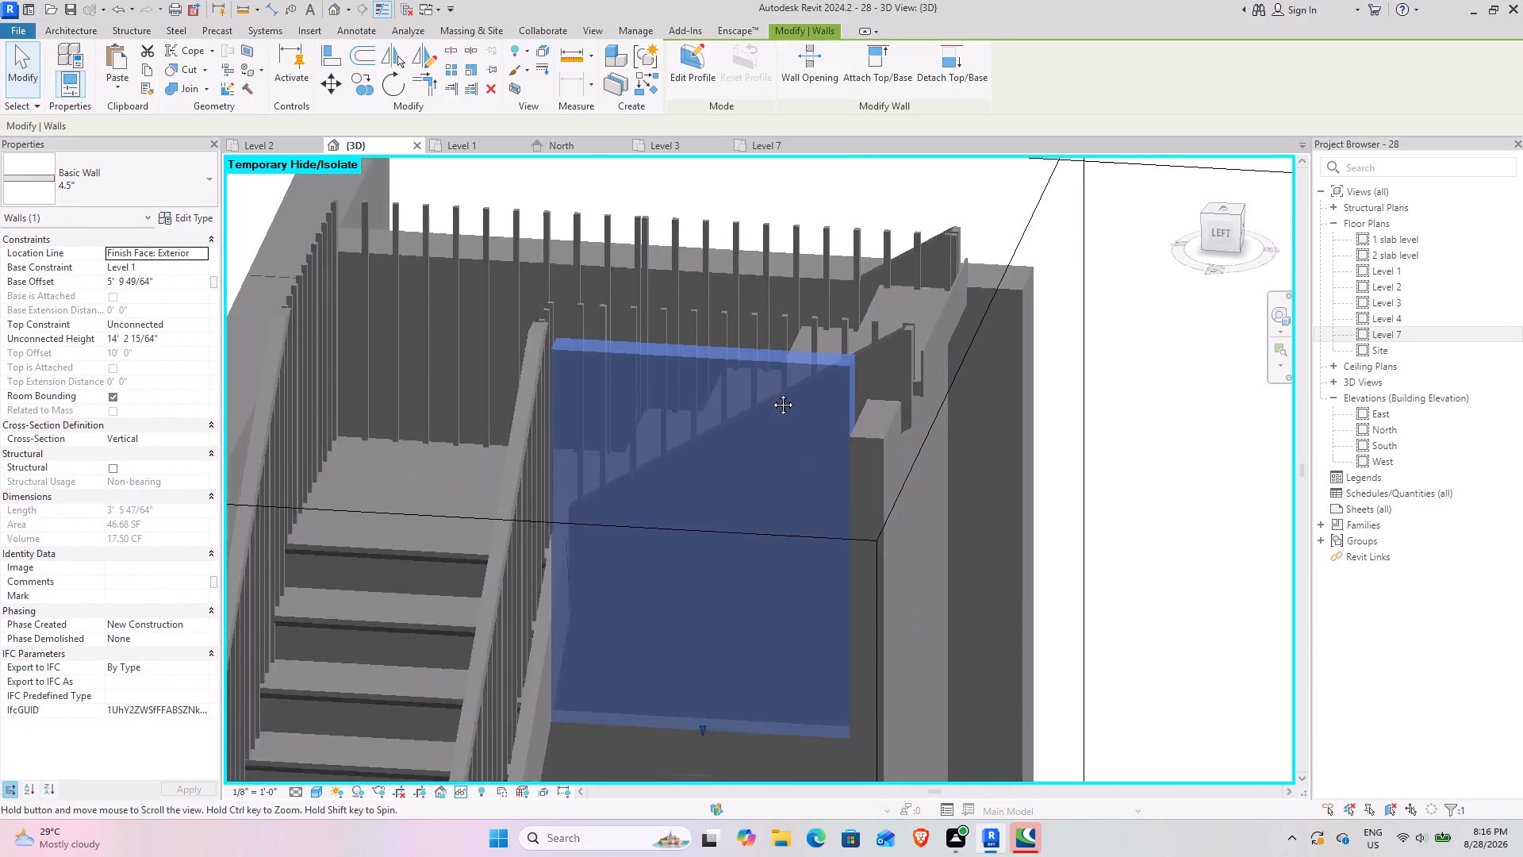
{"action": "middle_click_drag", "start_coordinate": [771, 393], "coordinate": [735, 307]}
{"action": "scroll", "coordinate": [708, 321], "scroll_direction": "down", "scroll_amount": 3}
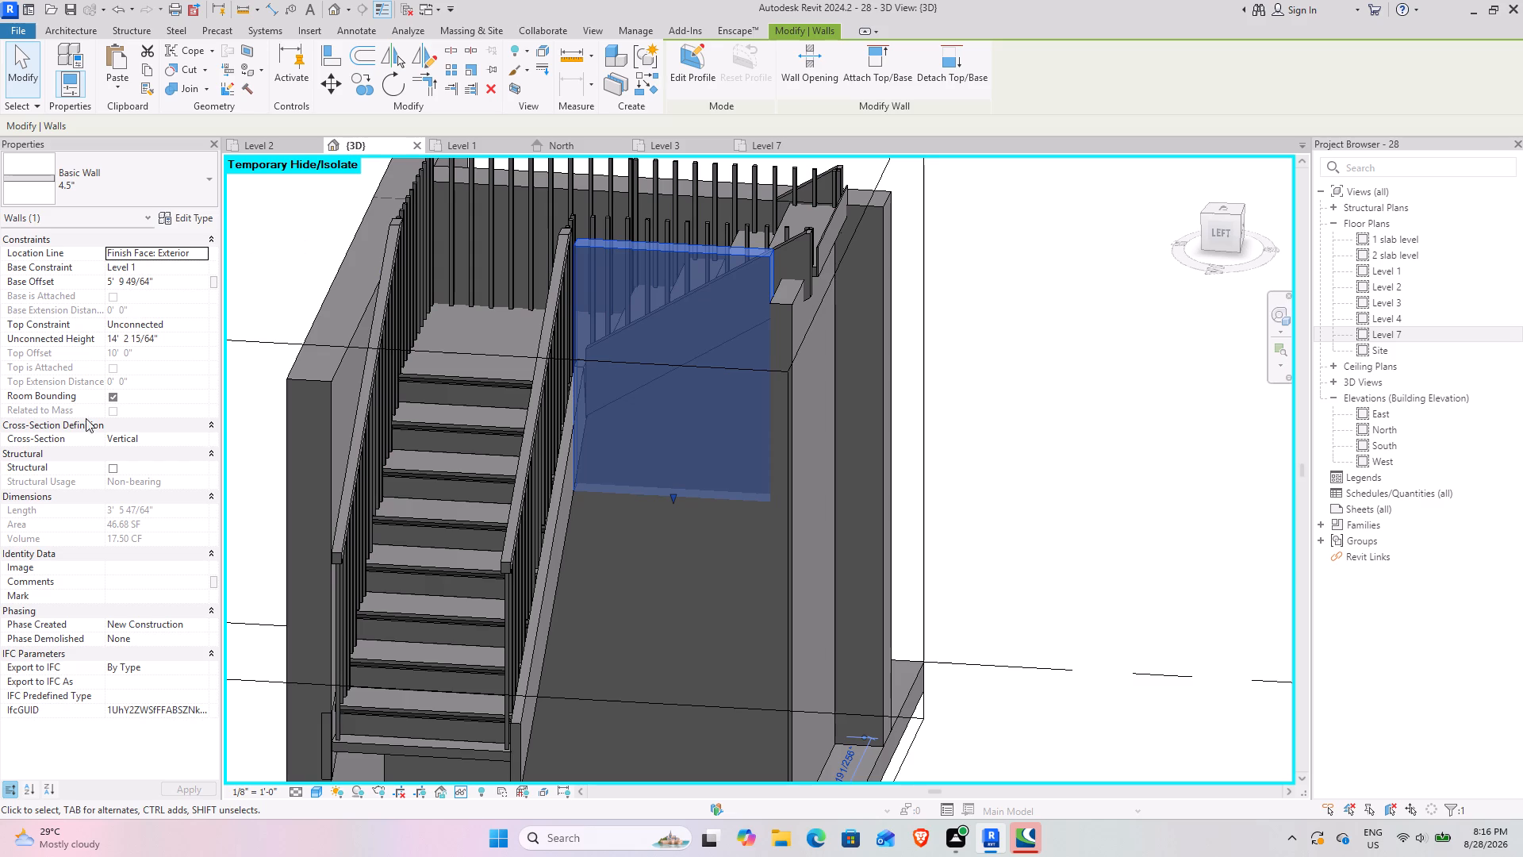
{"action": "left_click", "coordinate": [179, 340]}
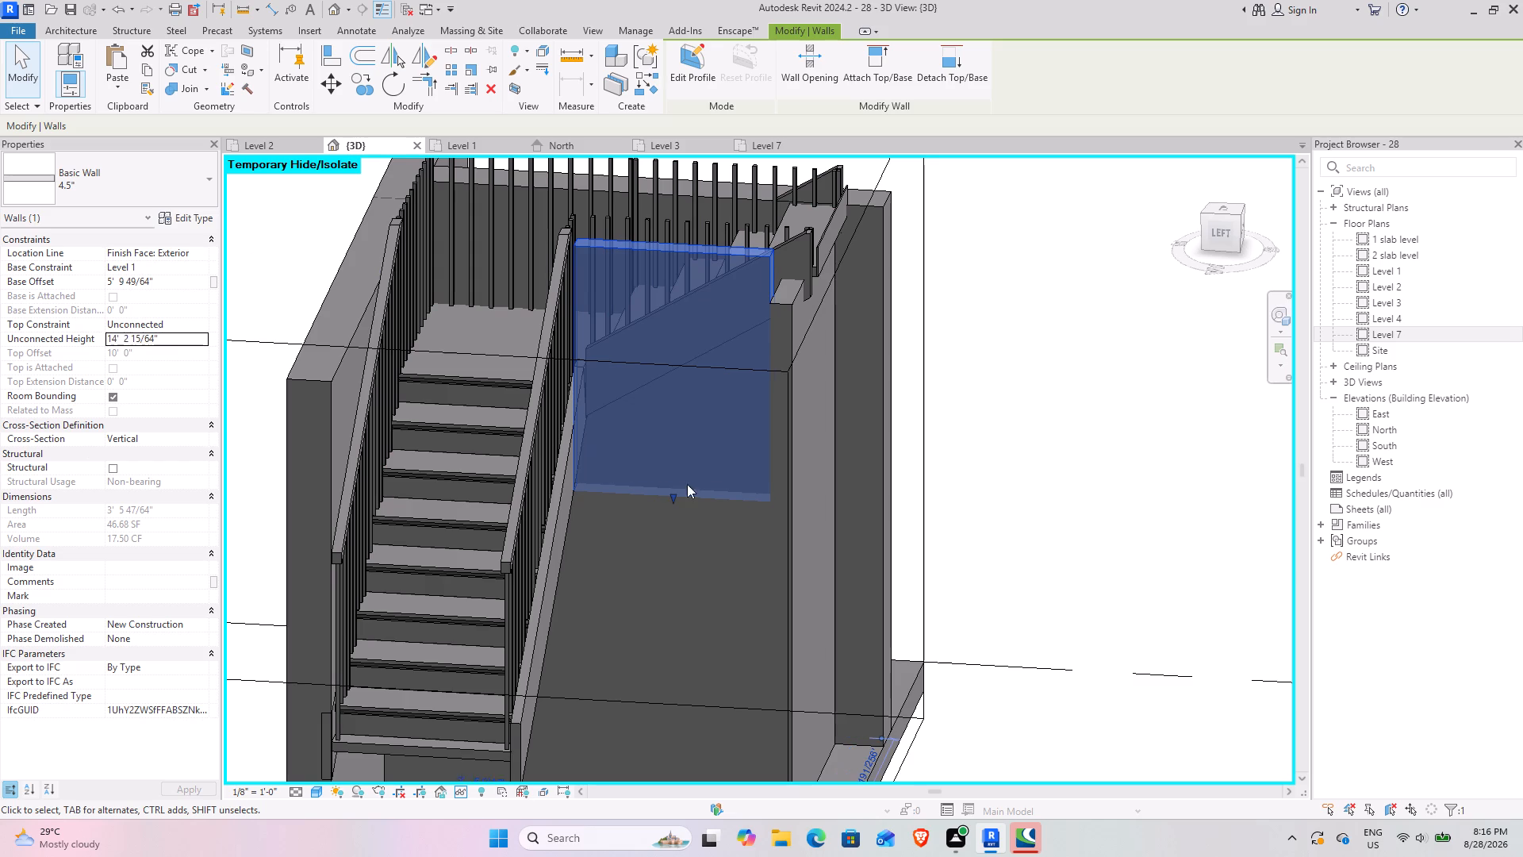
{"action": "left_click", "coordinate": [1015, 390]}
{"action": "middle_click_drag", "start_coordinate": [863, 360], "coordinate": [764, 249], "text": "shift"}
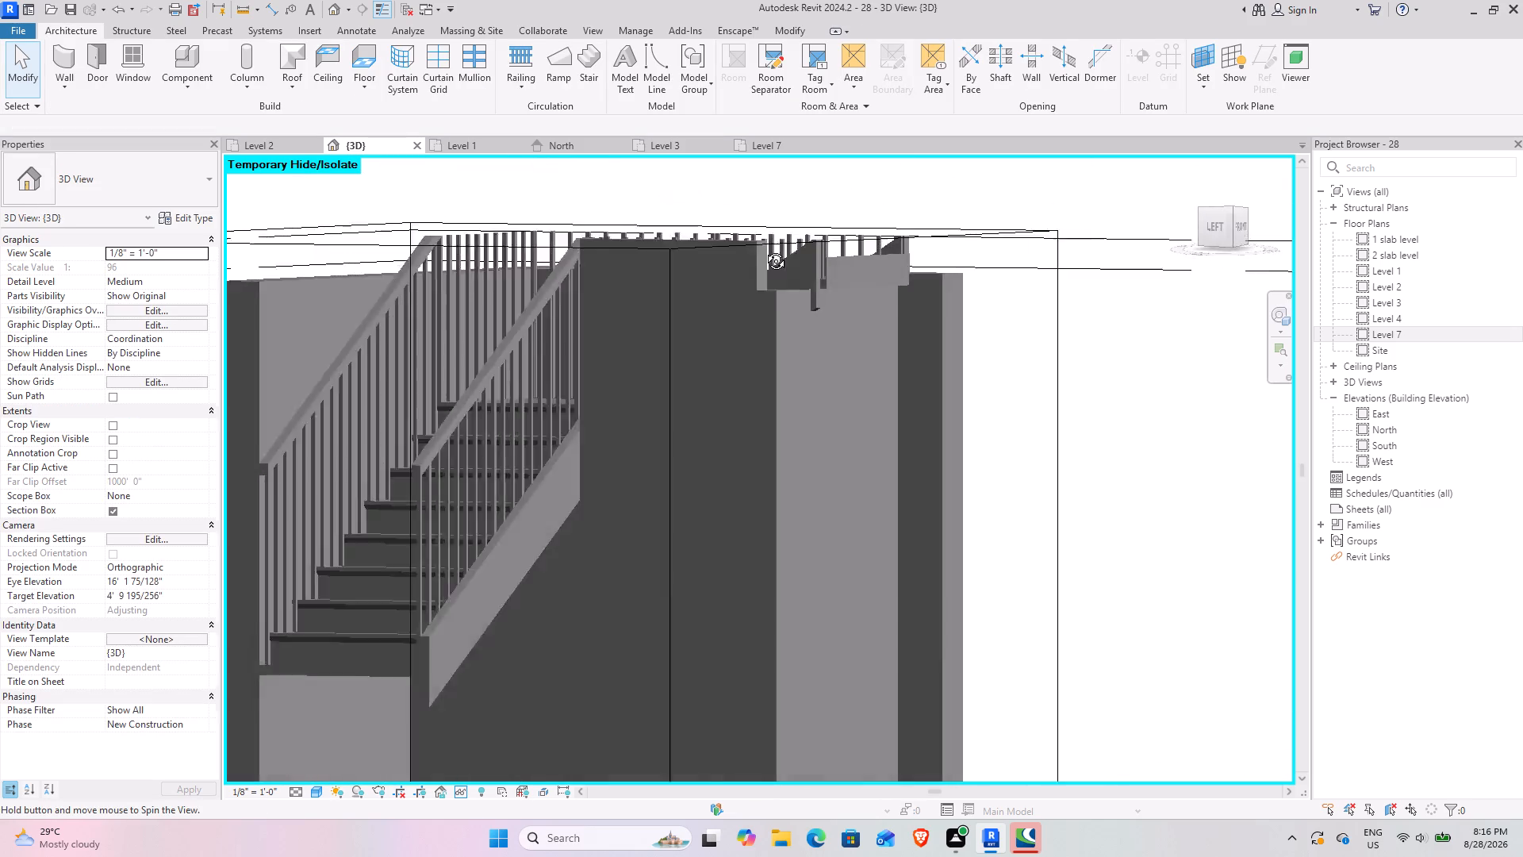
{"action": "middle_click_drag", "start_coordinate": [764, 249], "coordinate": [730, 249], "text": "shift"}
{"action": "middle_click_drag", "start_coordinate": [685, 302], "coordinate": [821, 385], "text": "shift"}
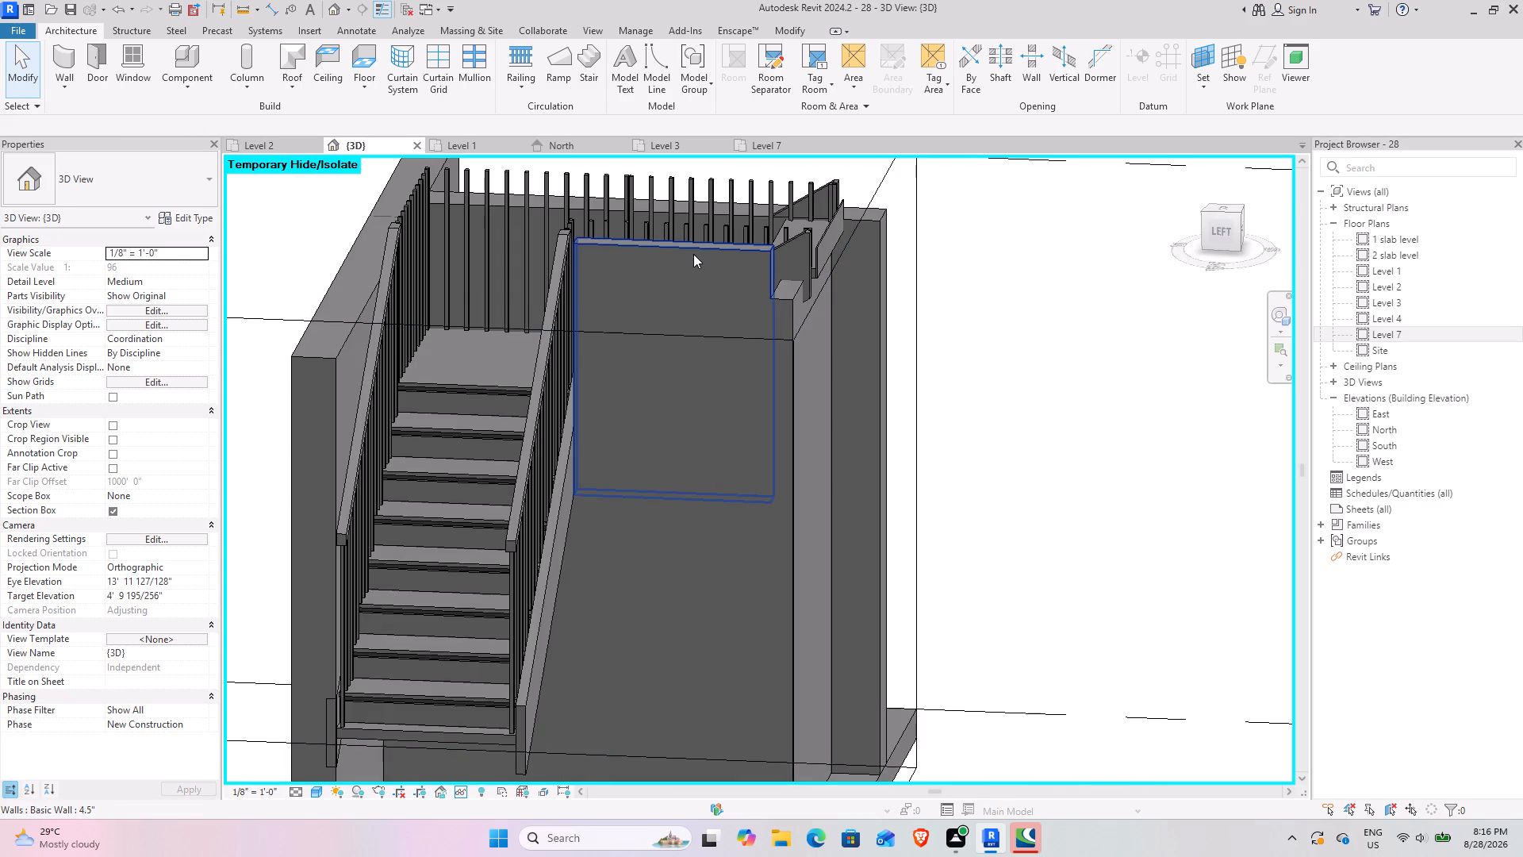
Constrain the new 4.5" wall's top up to 1 slab level with a top offset of 0' 0".
{"action": "left_click", "coordinate": [693, 254]}
{"action": "middle_click_drag", "start_coordinate": [658, 380], "coordinate": [635, 259], "text": "shift"}
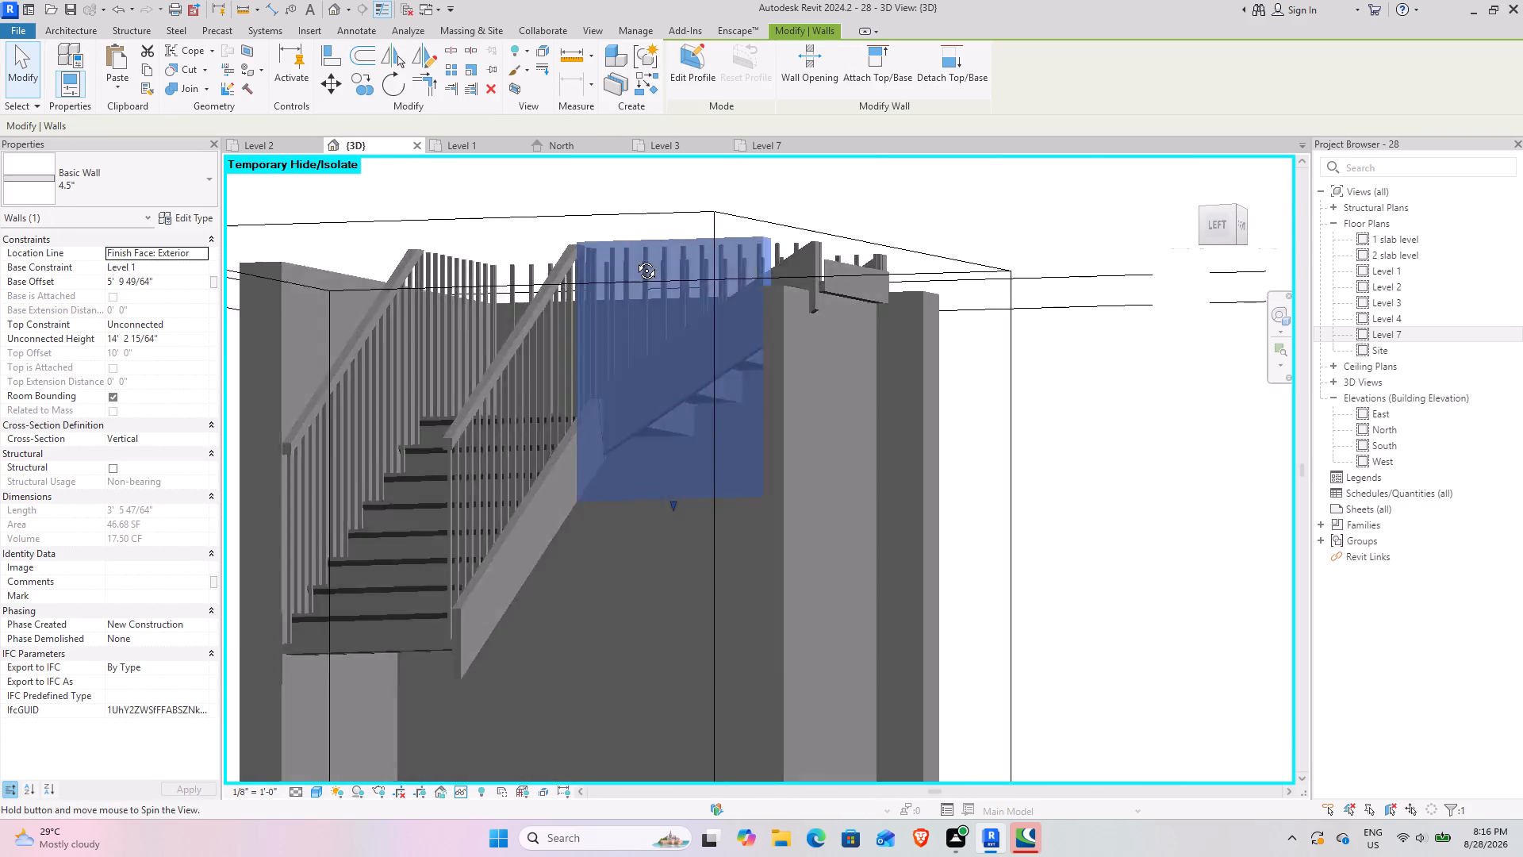
{"action": "middle_click_drag", "start_coordinate": [635, 259], "coordinate": [642, 257], "text": "shift"}
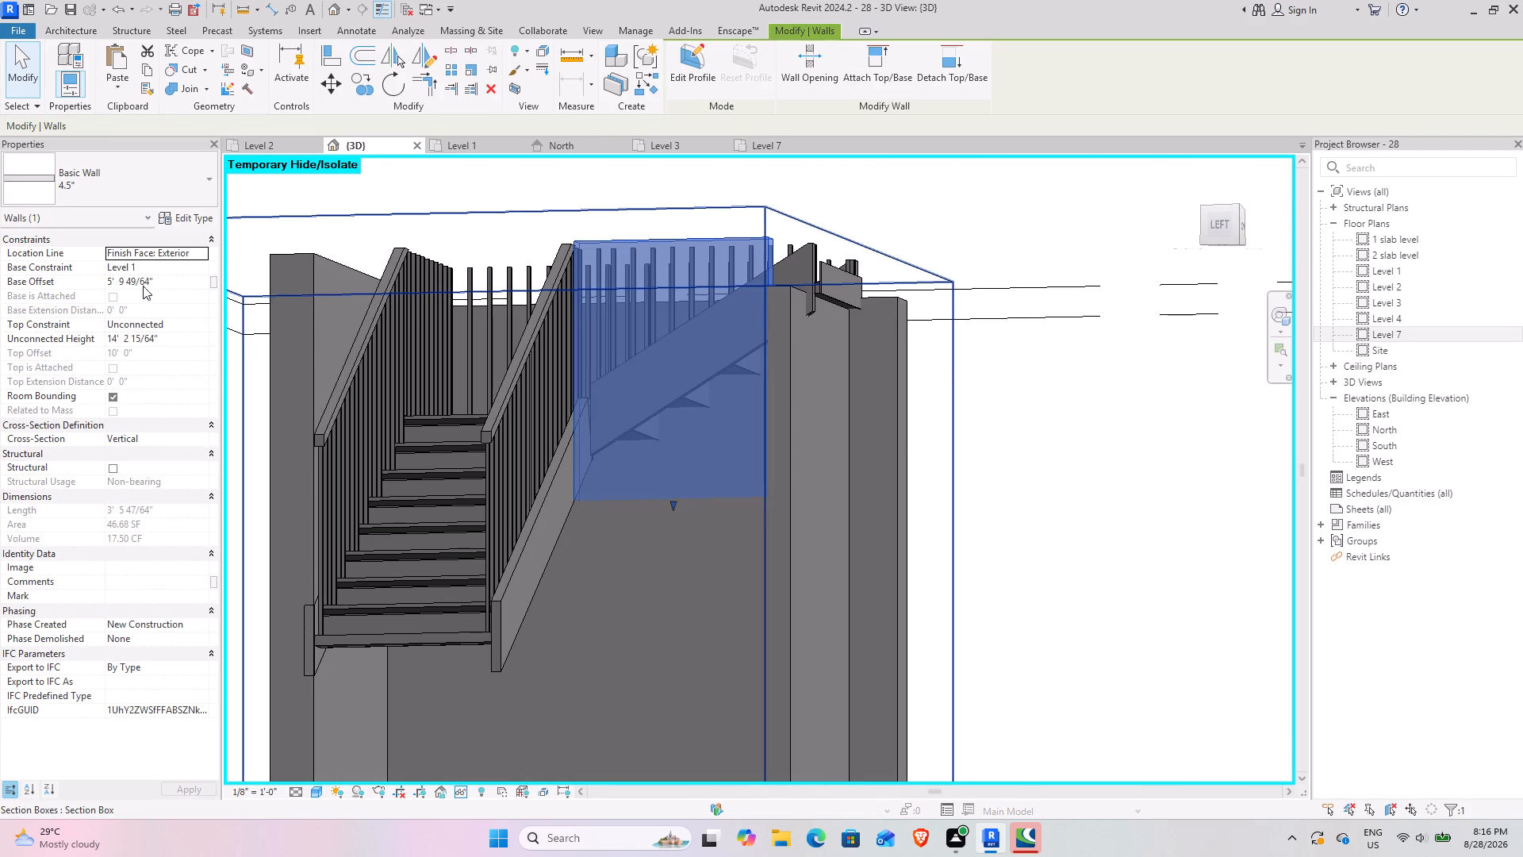
{"action": "left_click", "coordinate": [202, 325]}
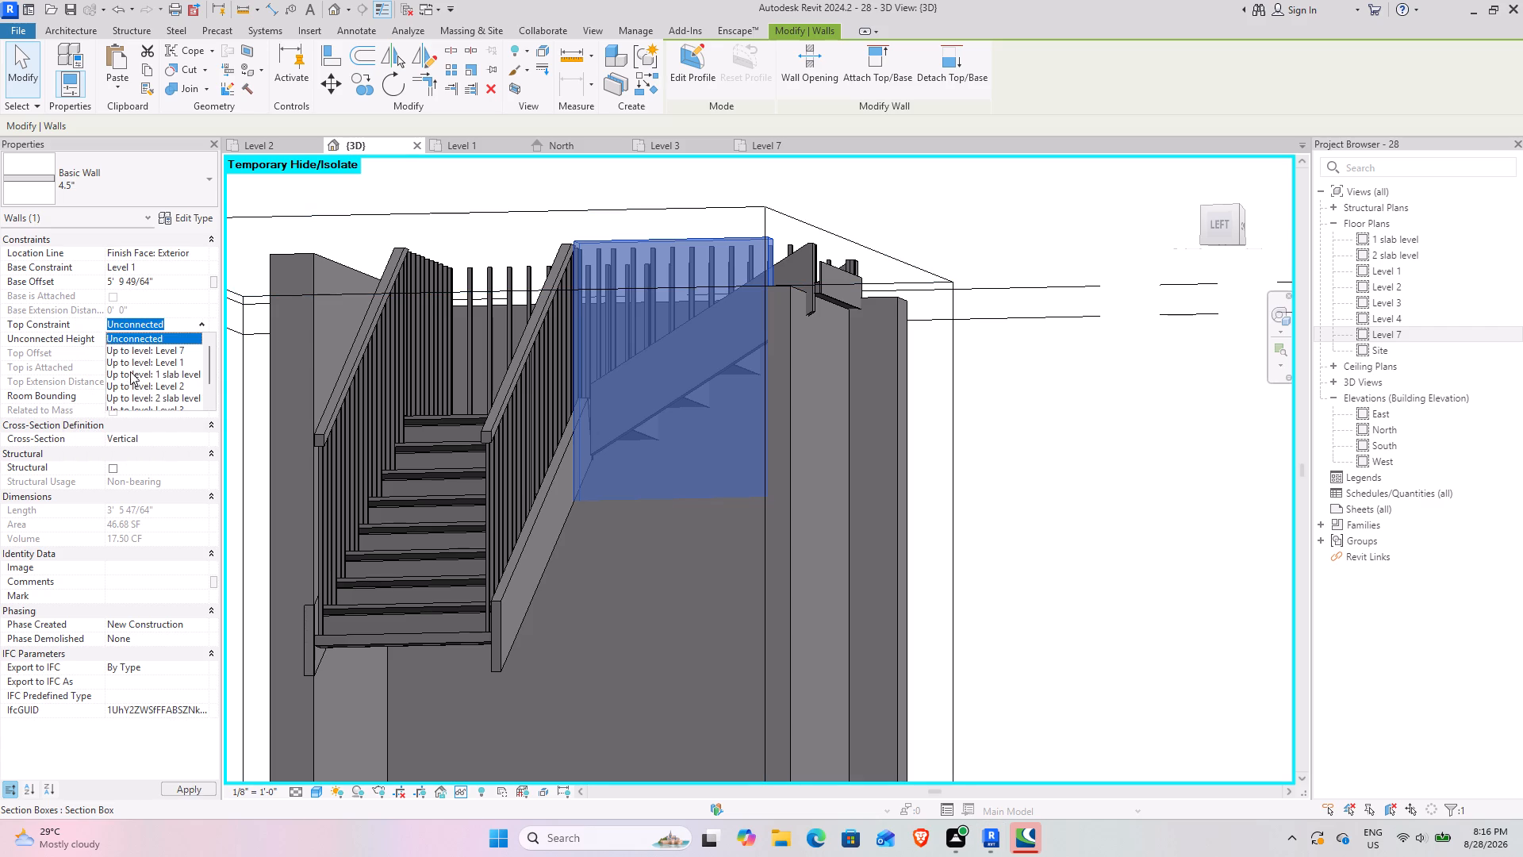
{"action": "left_click", "coordinate": [170, 385]}
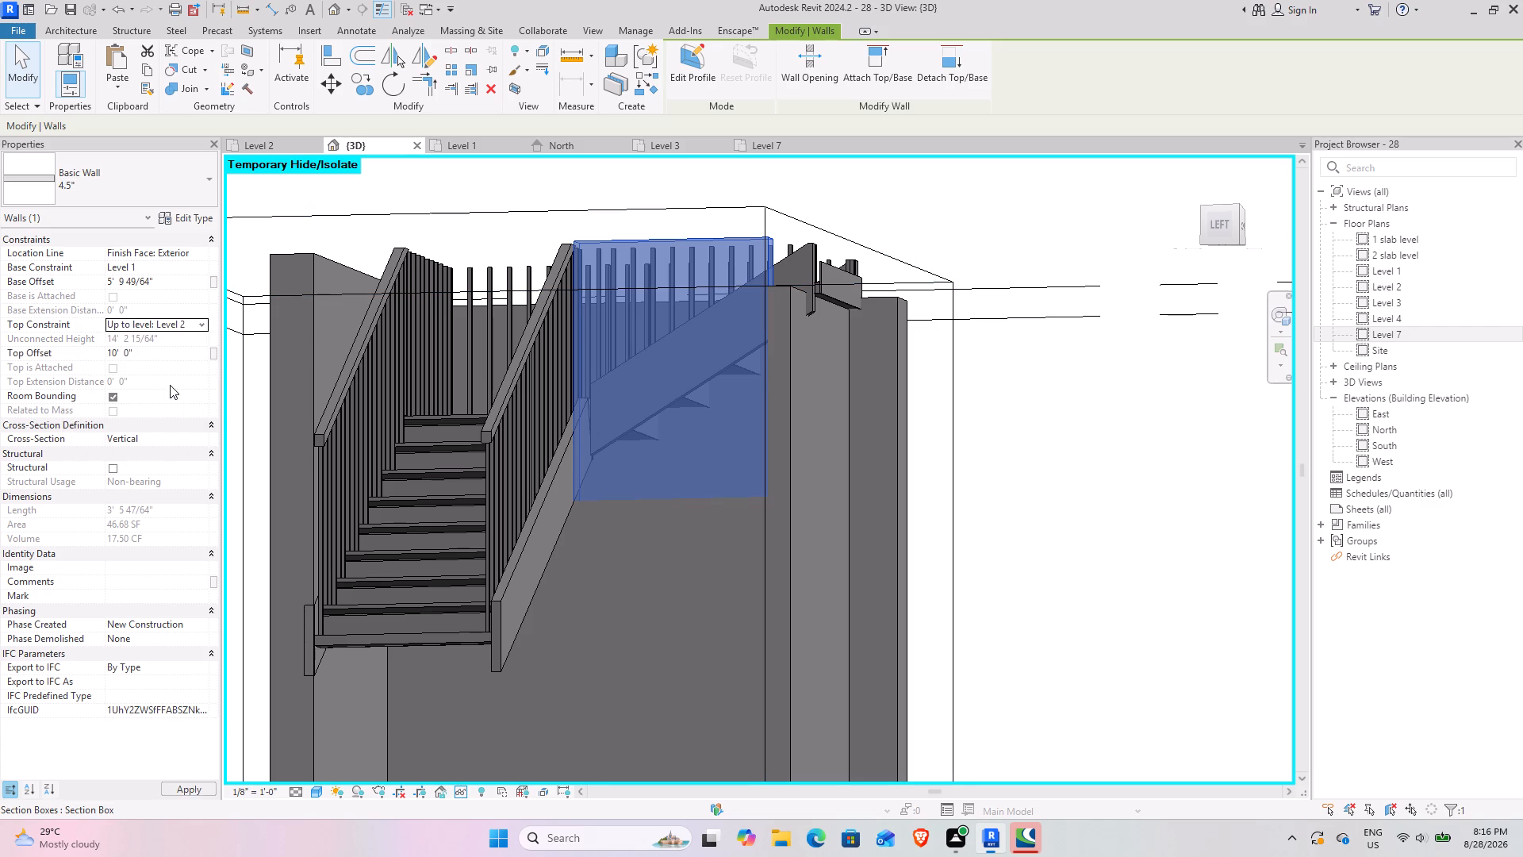
{"action": "left_click", "coordinate": [201, 323]}
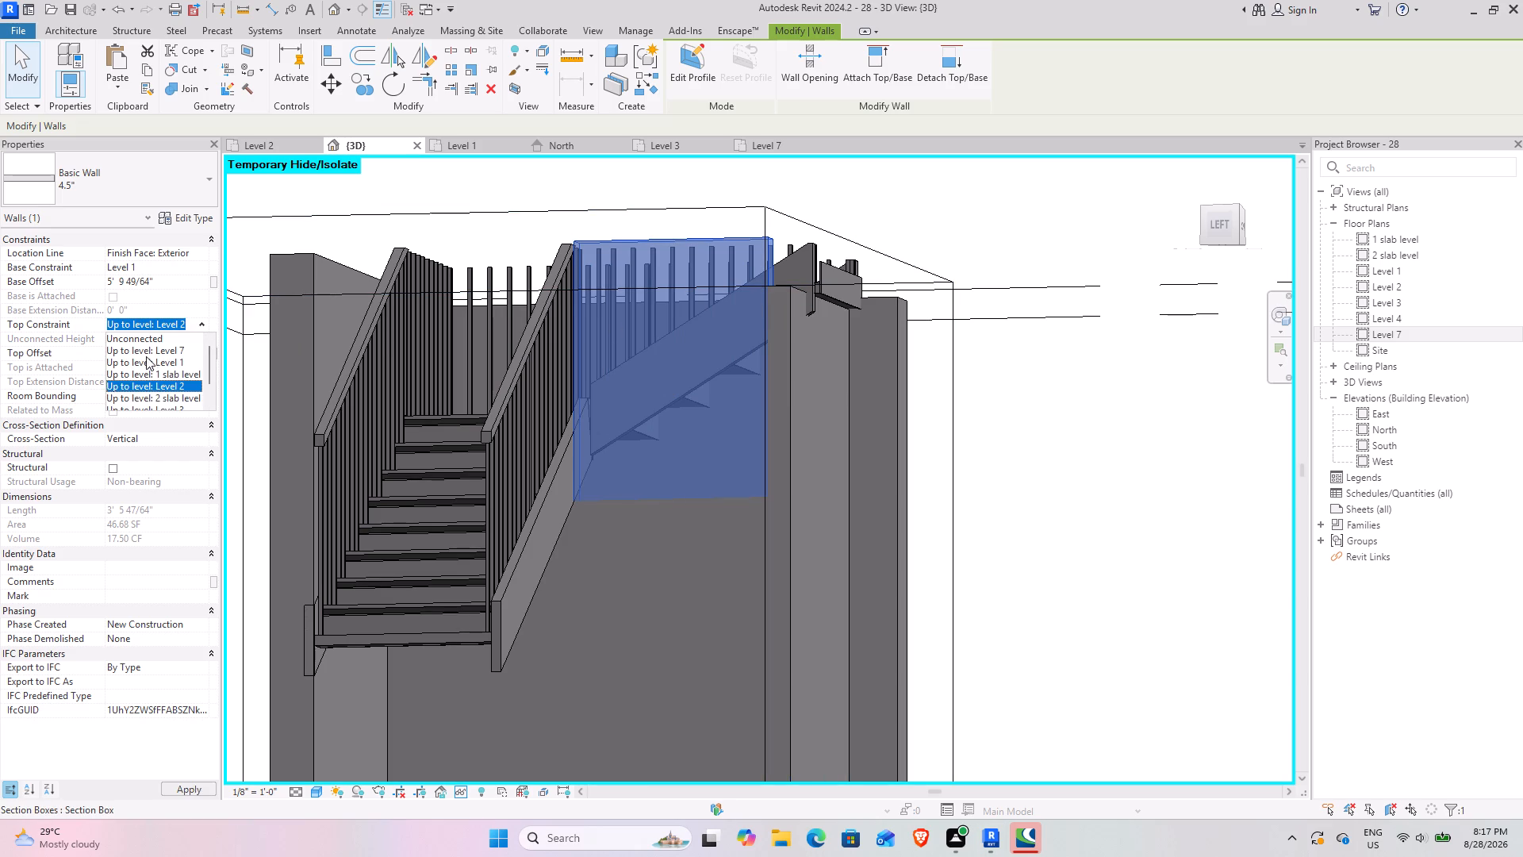
{"action": "left_click", "coordinate": [175, 375]}
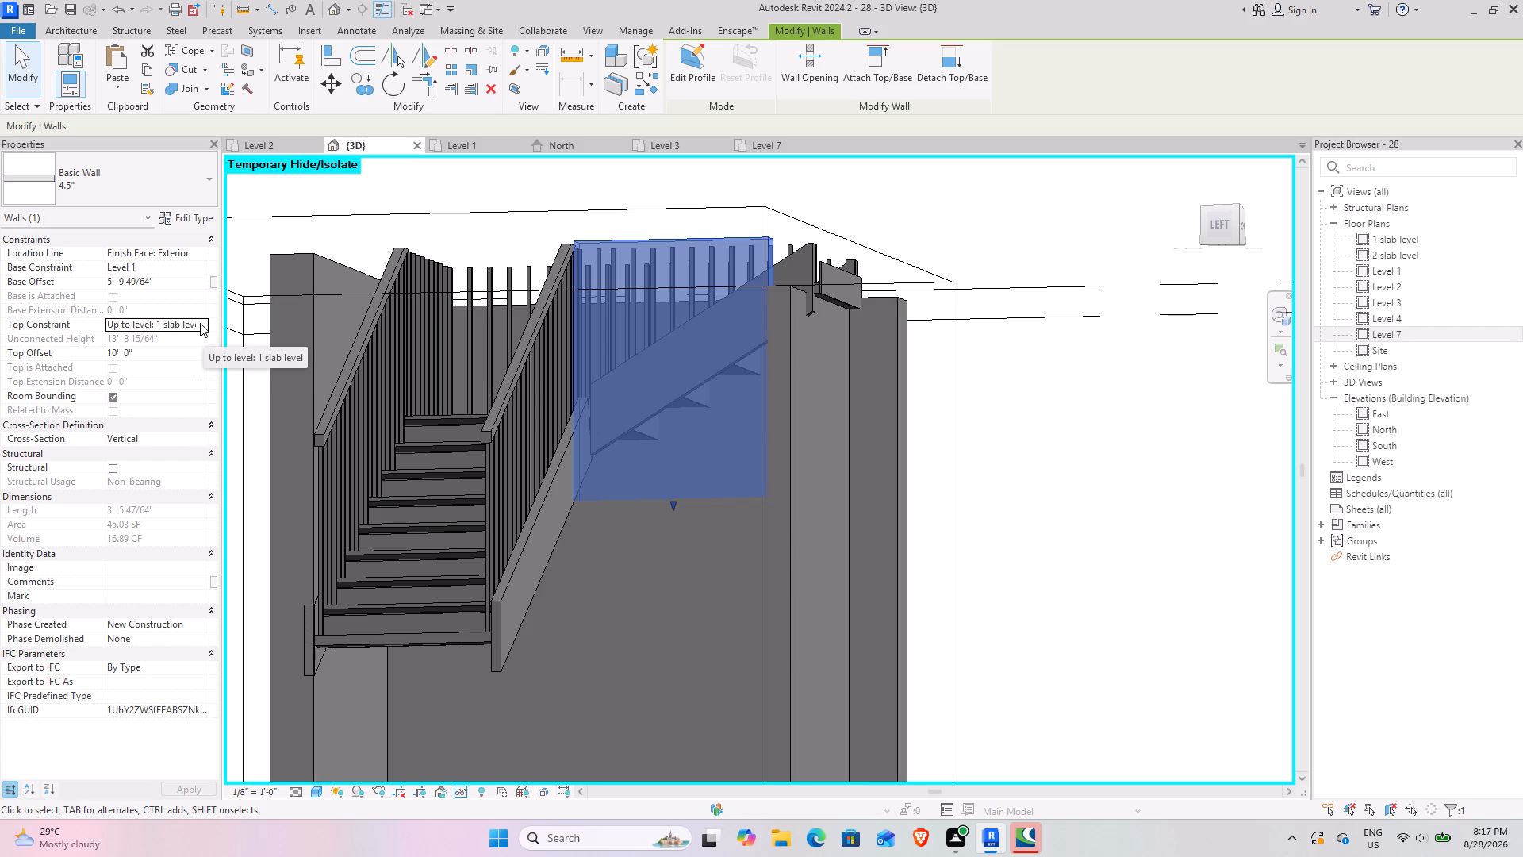
{"action": "left_click", "coordinate": [155, 355]}
{"action": "key", "text": "0"}
{"action": "key", "text": "Return"}
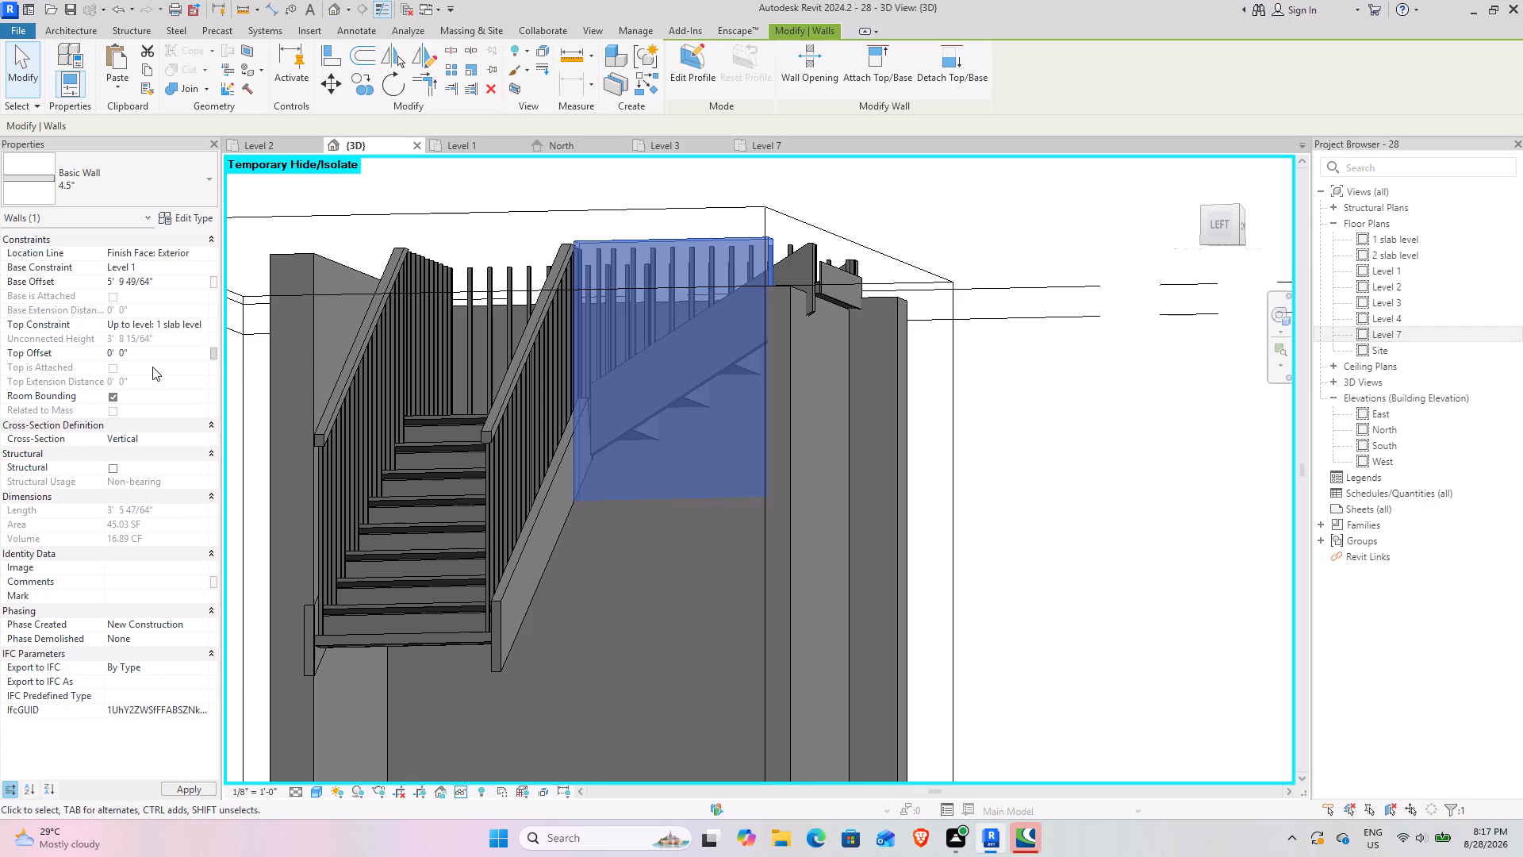
{"action": "left_click", "coordinate": [1161, 522]}
Lower the top of the 4.5" wall beneath the stair landing slightly, aligning it with the top of the adjoining toilet wall.
{"action": "scroll", "coordinate": [915, 504], "scroll_direction": "down", "scroll_amount": 2}
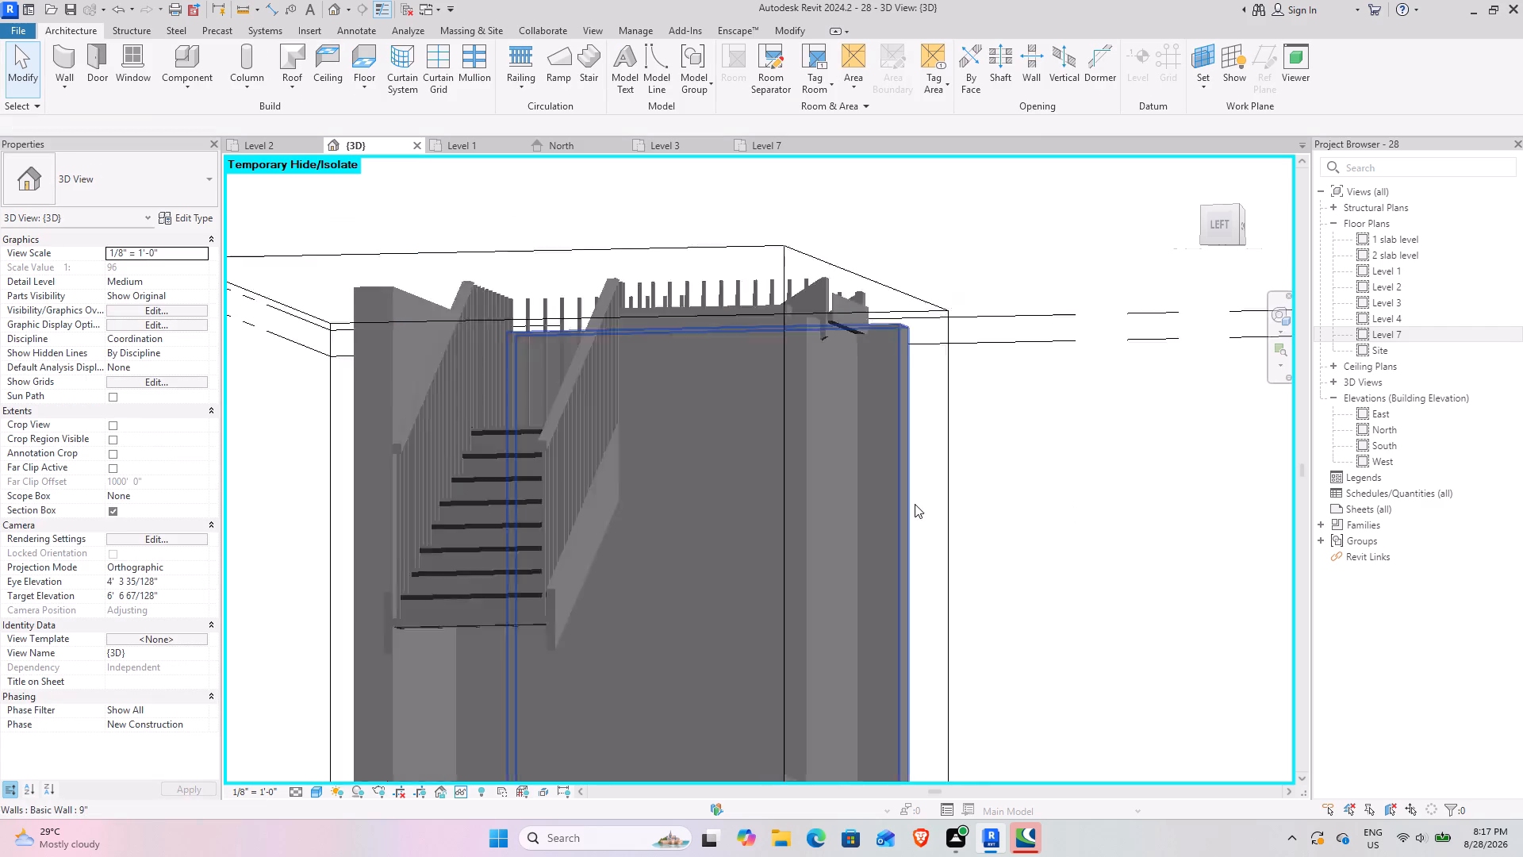
{"action": "scroll", "coordinate": [915, 504], "scroll_direction": "down", "scroll_amount": 2}
{"action": "middle_click_drag", "start_coordinate": [889, 549], "coordinate": [792, 715], "text": "shift"}
{"action": "scroll", "coordinate": [811, 325], "scroll_direction": "up", "scroll_amount": 3}
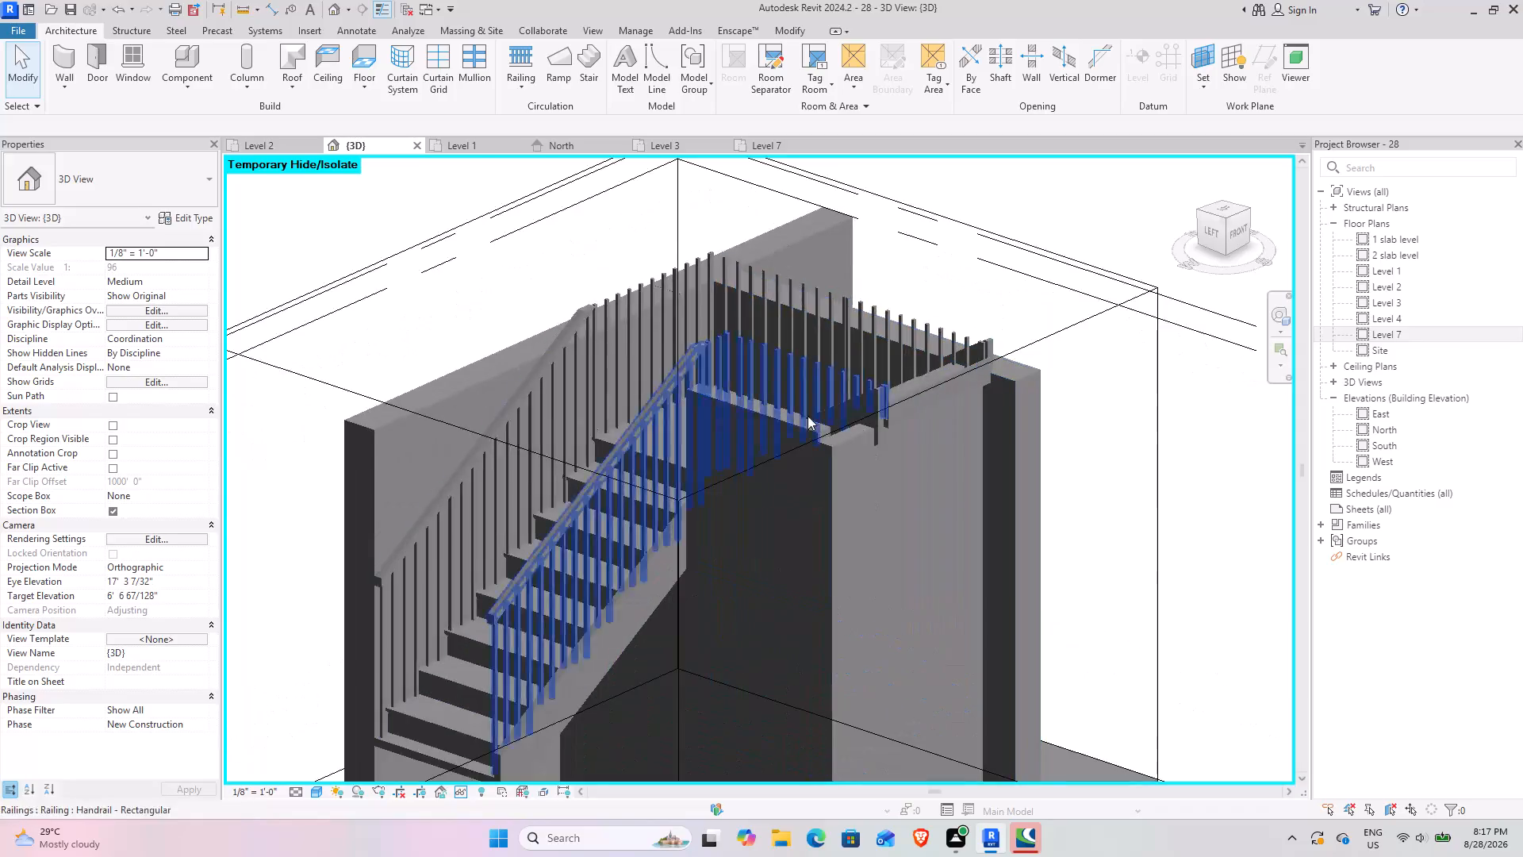
{"action": "scroll", "coordinate": [808, 416], "scroll_direction": "up", "scroll_amount": 4}
{"action": "middle_click_drag", "start_coordinate": [755, 536], "coordinate": [850, 416], "text": "shift"}
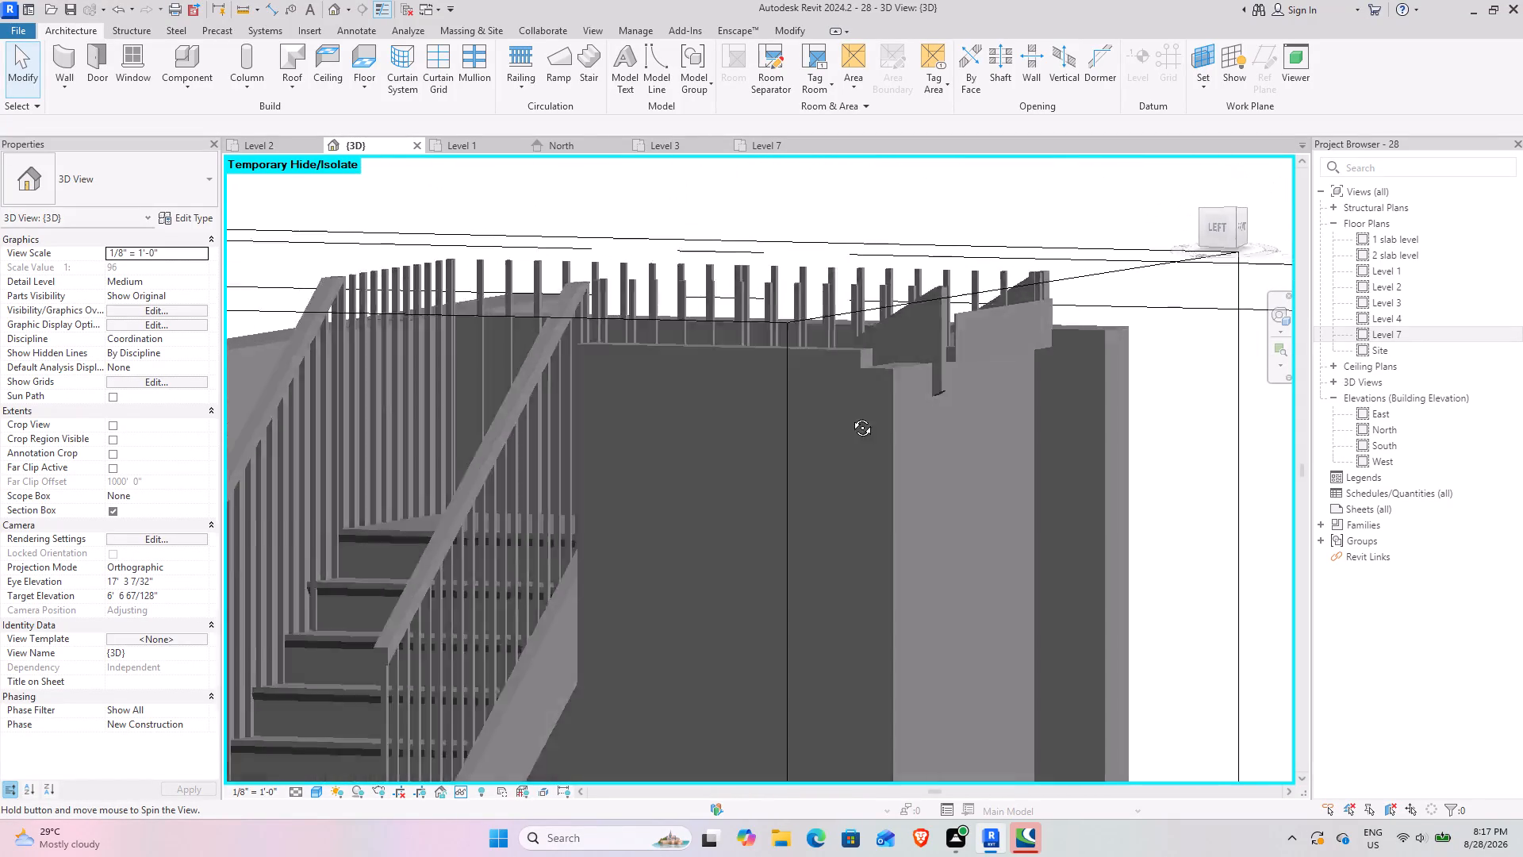
{"action": "middle_click_drag", "start_coordinate": [850, 416], "coordinate": [784, 437], "text": "shift"}
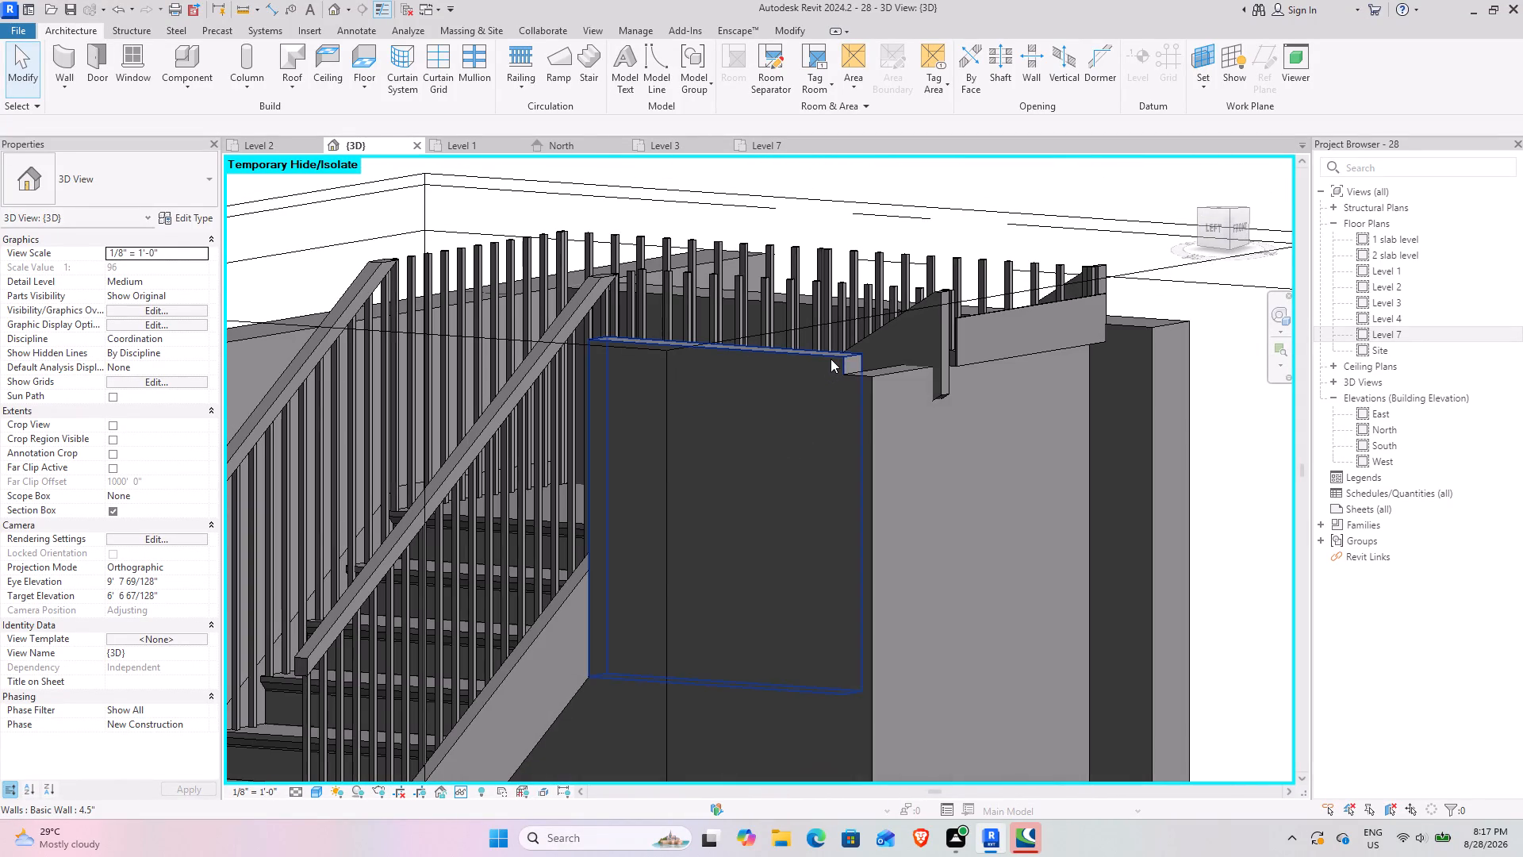
{"action": "left_click", "coordinate": [831, 359]}
{"action": "middle_click_drag", "start_coordinate": [726, 378], "coordinate": [831, 320], "text": "shift"}
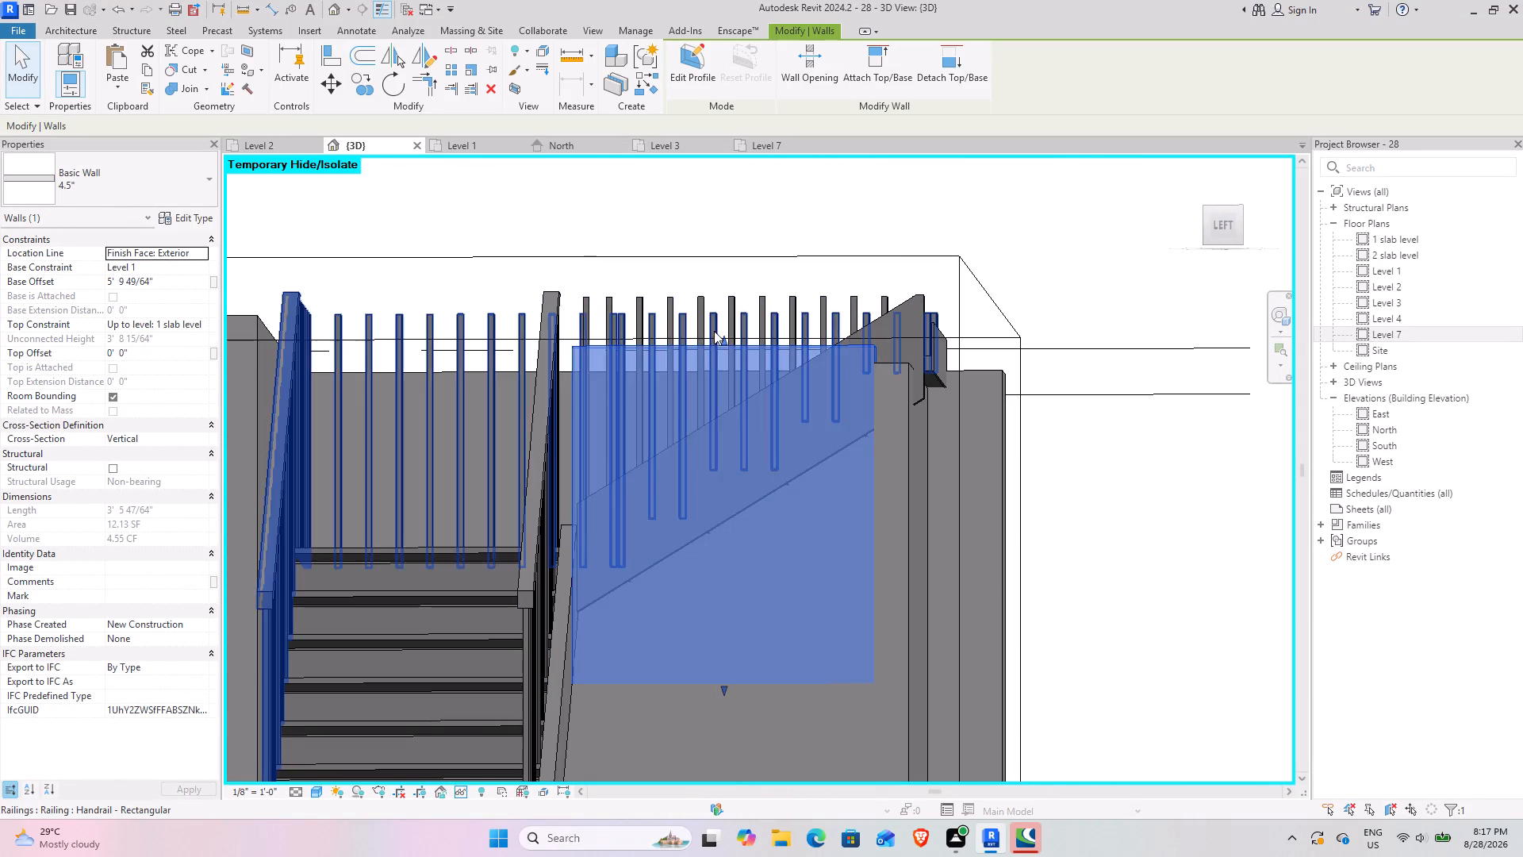
{"action": "left_click_drag", "start_coordinate": [724, 343], "coordinate": [723, 371]}
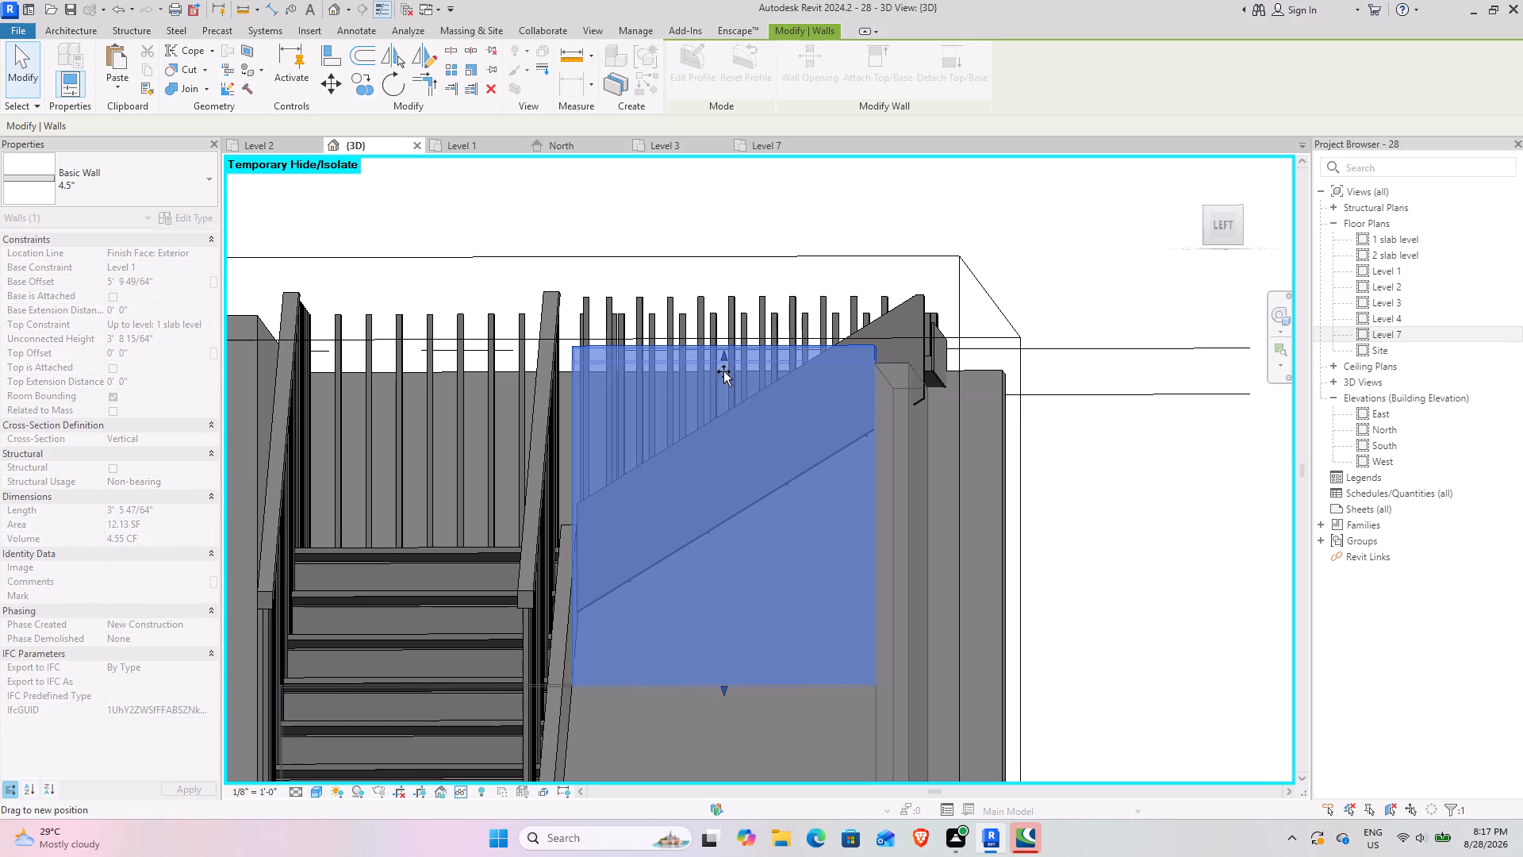
{"action": "left_click_drag", "start_coordinate": [723, 371], "coordinate": [727, 365]}
{"action": "left_click_drag", "start_coordinate": [727, 365], "coordinate": [727, 363]}
{"action": "left_click", "coordinate": [1133, 452]}
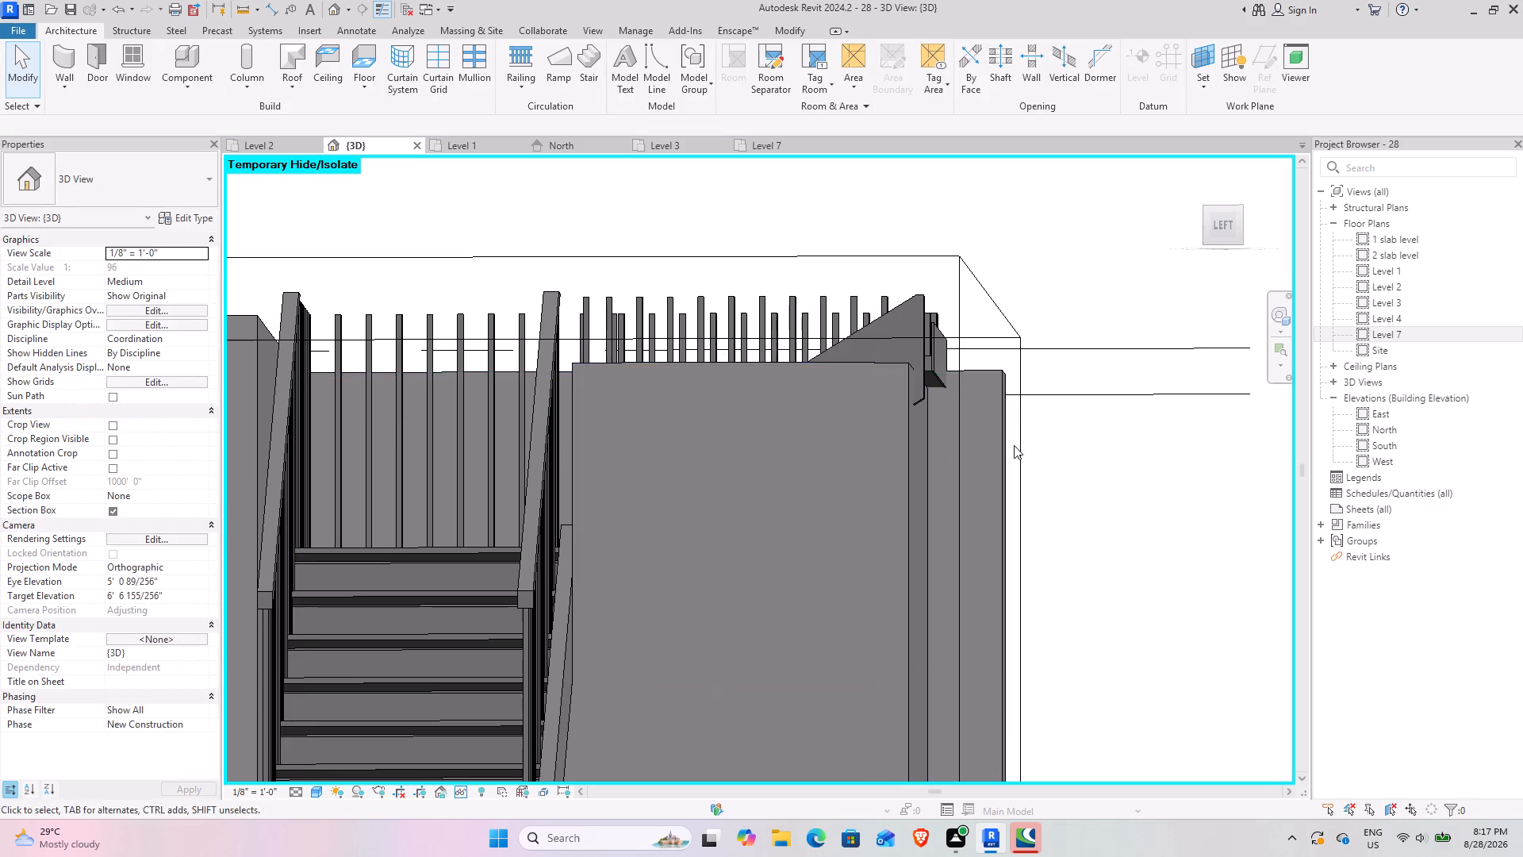
Turn off the 3D view's section box around the staircase and toilet walls.
{"action": "middle_click_drag", "start_coordinate": [985, 433], "coordinate": [909, 723]}
{"action": "middle_click_drag", "start_coordinate": [813, 580], "coordinate": [1008, 765], "text": "shift"}
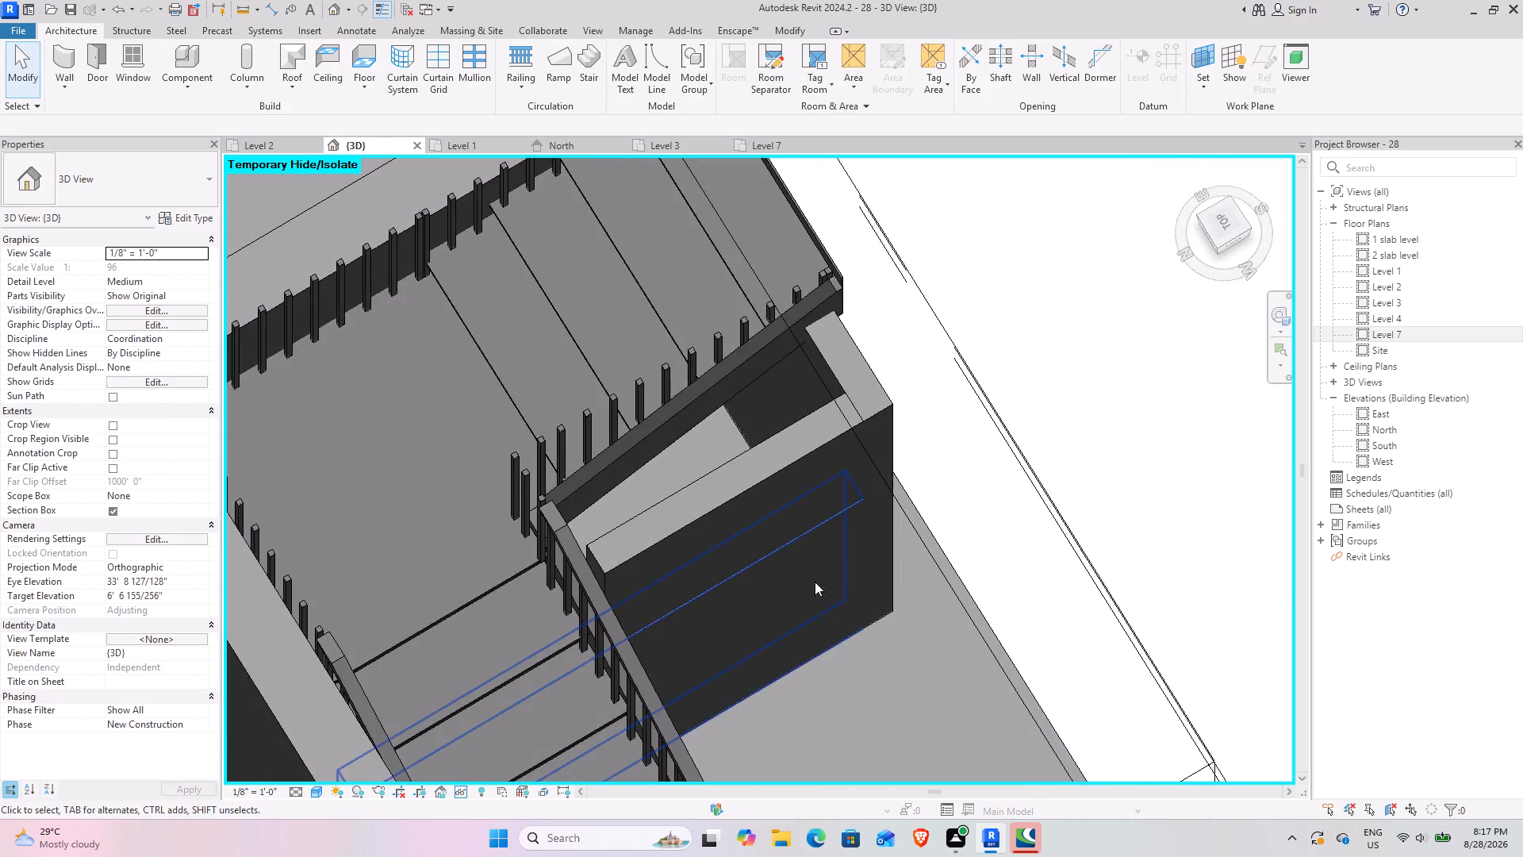
{"action": "middle_click_drag", "start_coordinate": [815, 582], "coordinate": [533, 513], "text": "shift"}
{"action": "middle_click_drag", "start_coordinate": [622, 615], "coordinate": [818, 413], "text": "shift"}
{"action": "scroll", "coordinate": [727, 470], "scroll_direction": "down", "scroll_amount": 6}
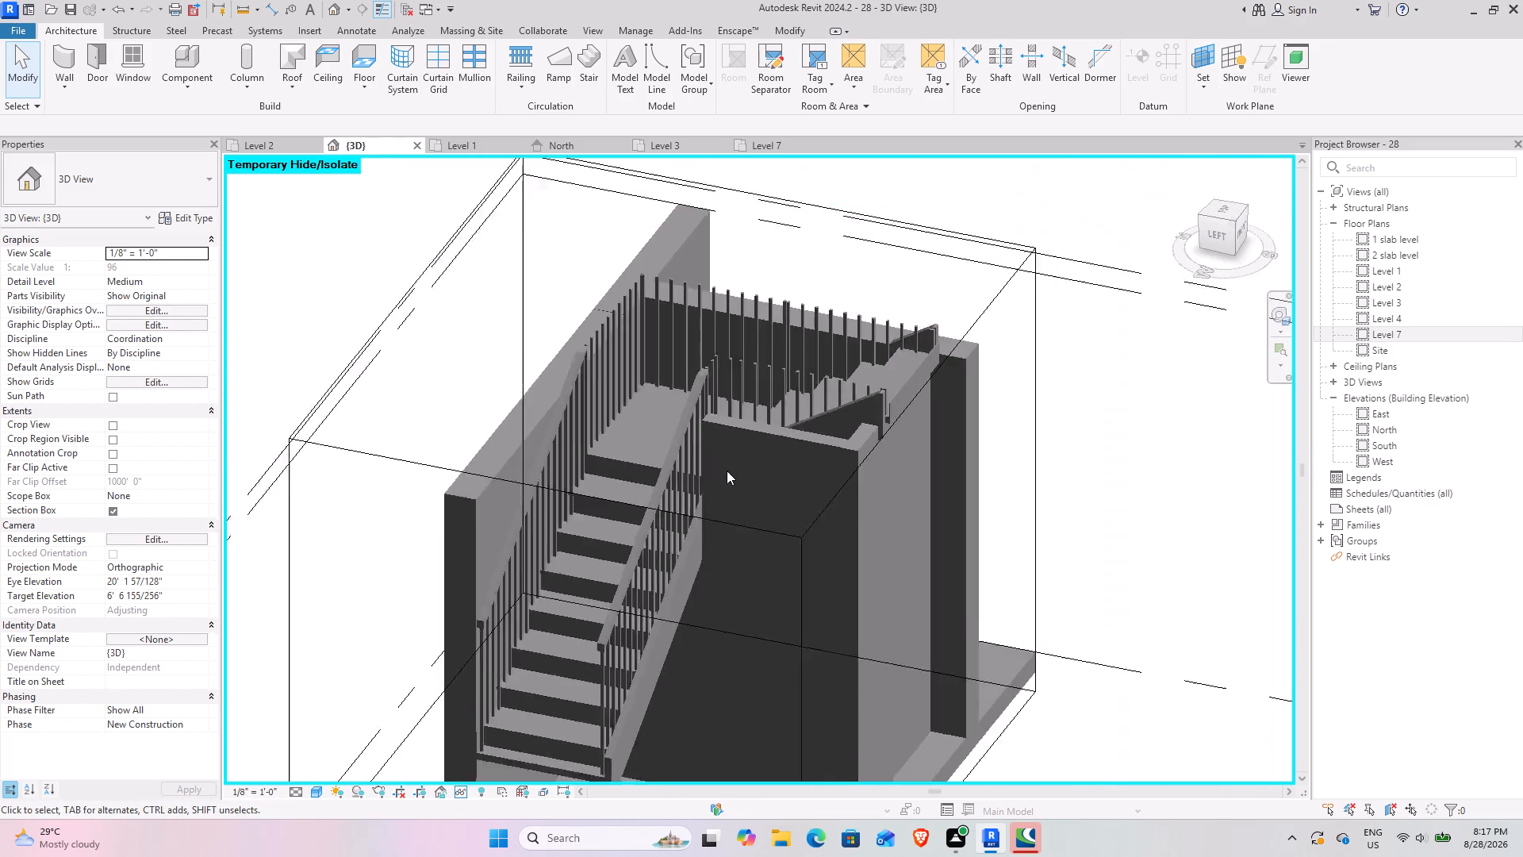
{"action": "scroll", "coordinate": [727, 471], "scroll_direction": "down", "scroll_amount": 2}
{"action": "middle_click_drag", "start_coordinate": [849, 567], "coordinate": [710, 417]}
{"action": "left_click", "coordinate": [109, 513]}
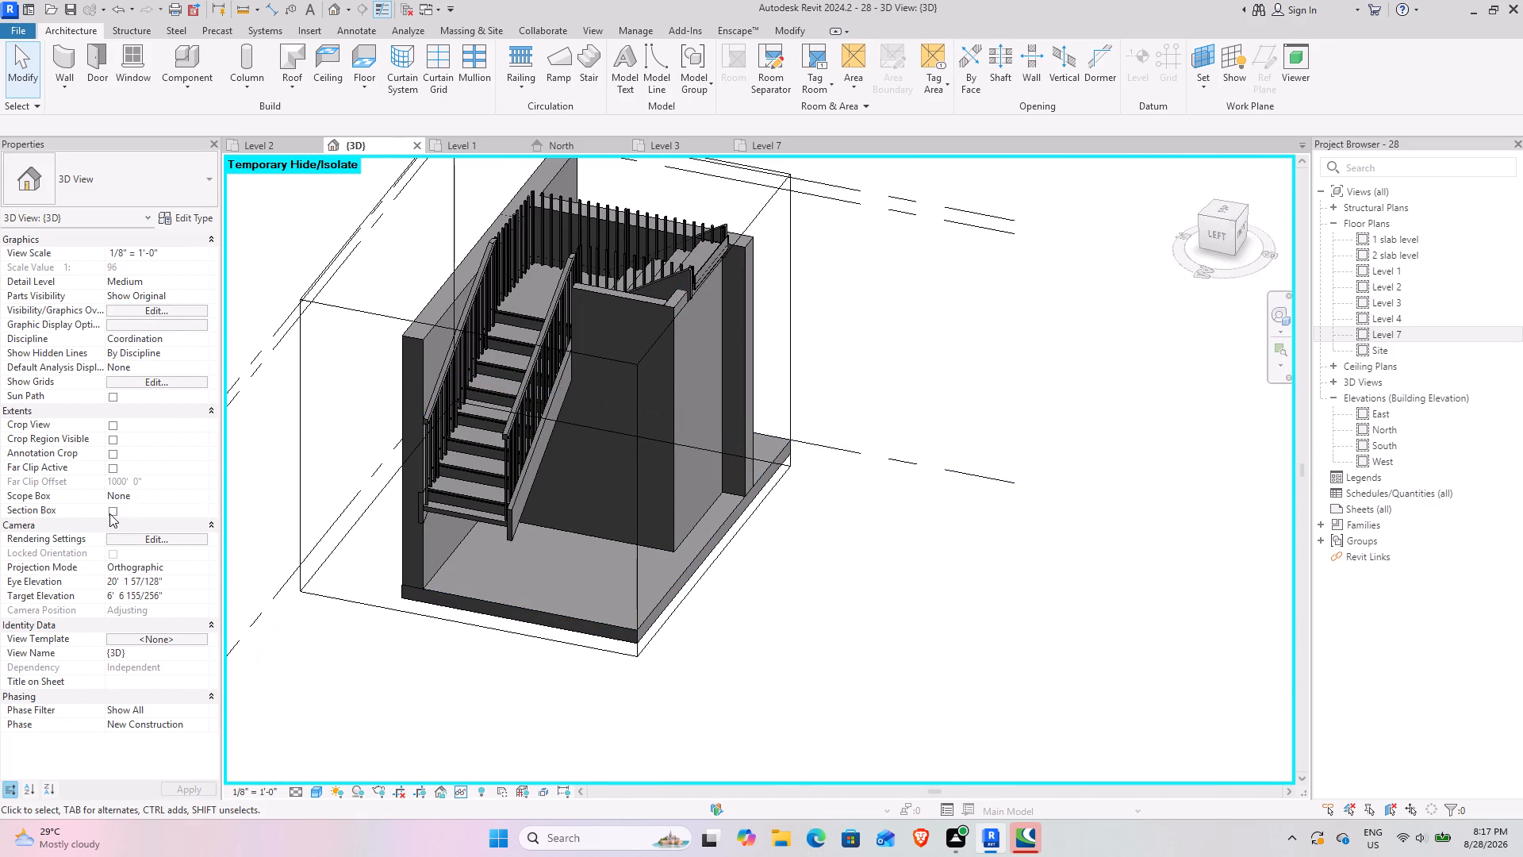
Examine the staircase and toilet walls within the whole ground floor in 3D, from the front and above.
{"action": "scroll", "coordinate": [664, 590], "scroll_direction": "down", "scroll_amount": 9}
{"action": "middle_click_drag", "start_coordinate": [624, 599], "coordinate": [660, 576], "text": "shift"}
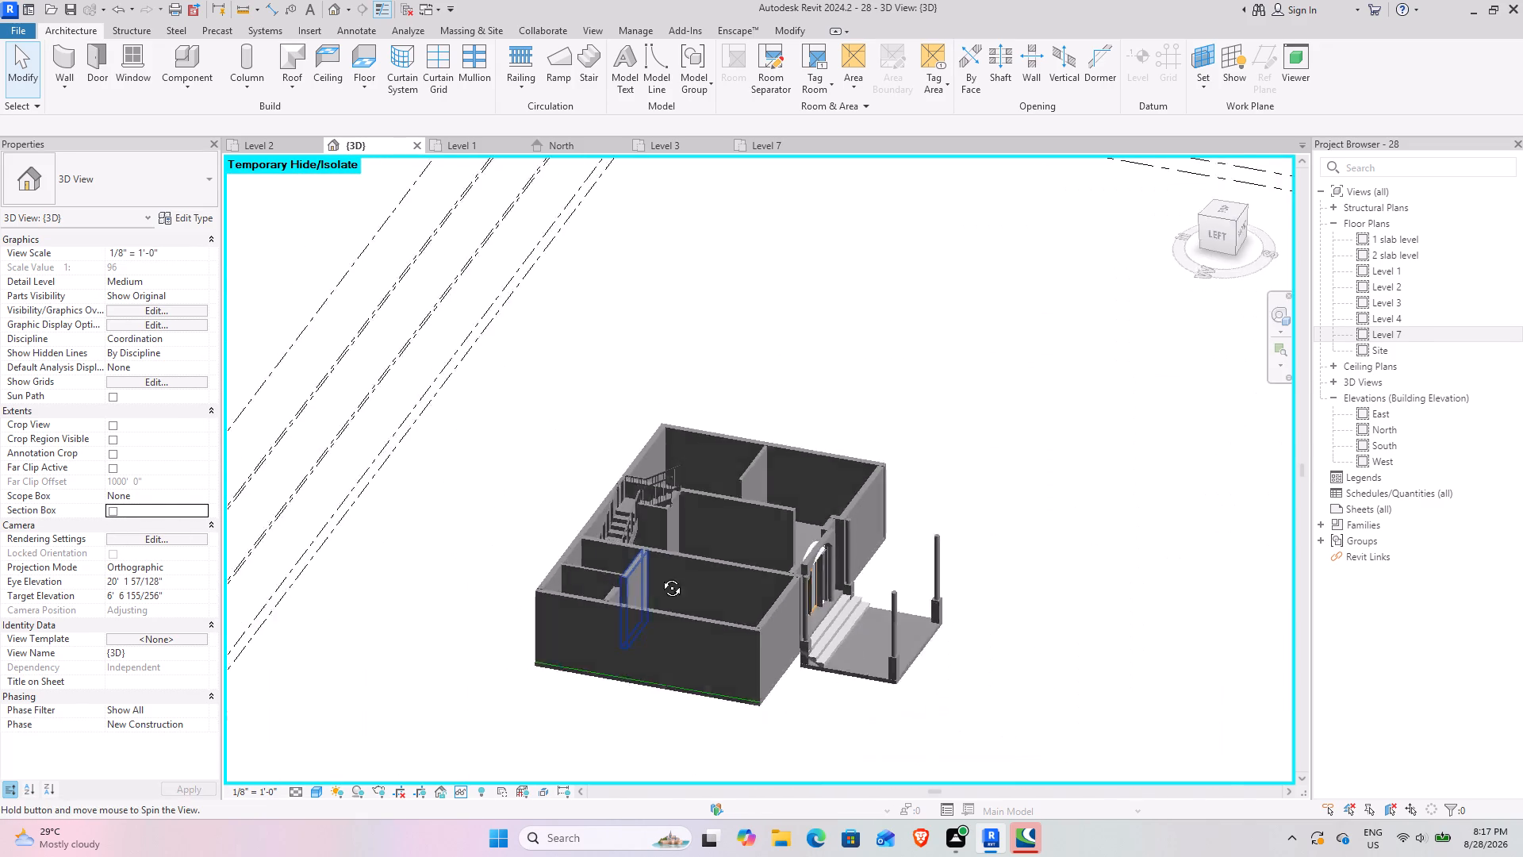
{"action": "middle_click_drag", "start_coordinate": [660, 576], "coordinate": [350, 581], "text": "shift"}
{"action": "scroll", "coordinate": [597, 471], "scroll_direction": "up", "scroll_amount": 4}
{"action": "middle_click_drag", "start_coordinate": [606, 676], "coordinate": [630, 671], "text": "shift"}
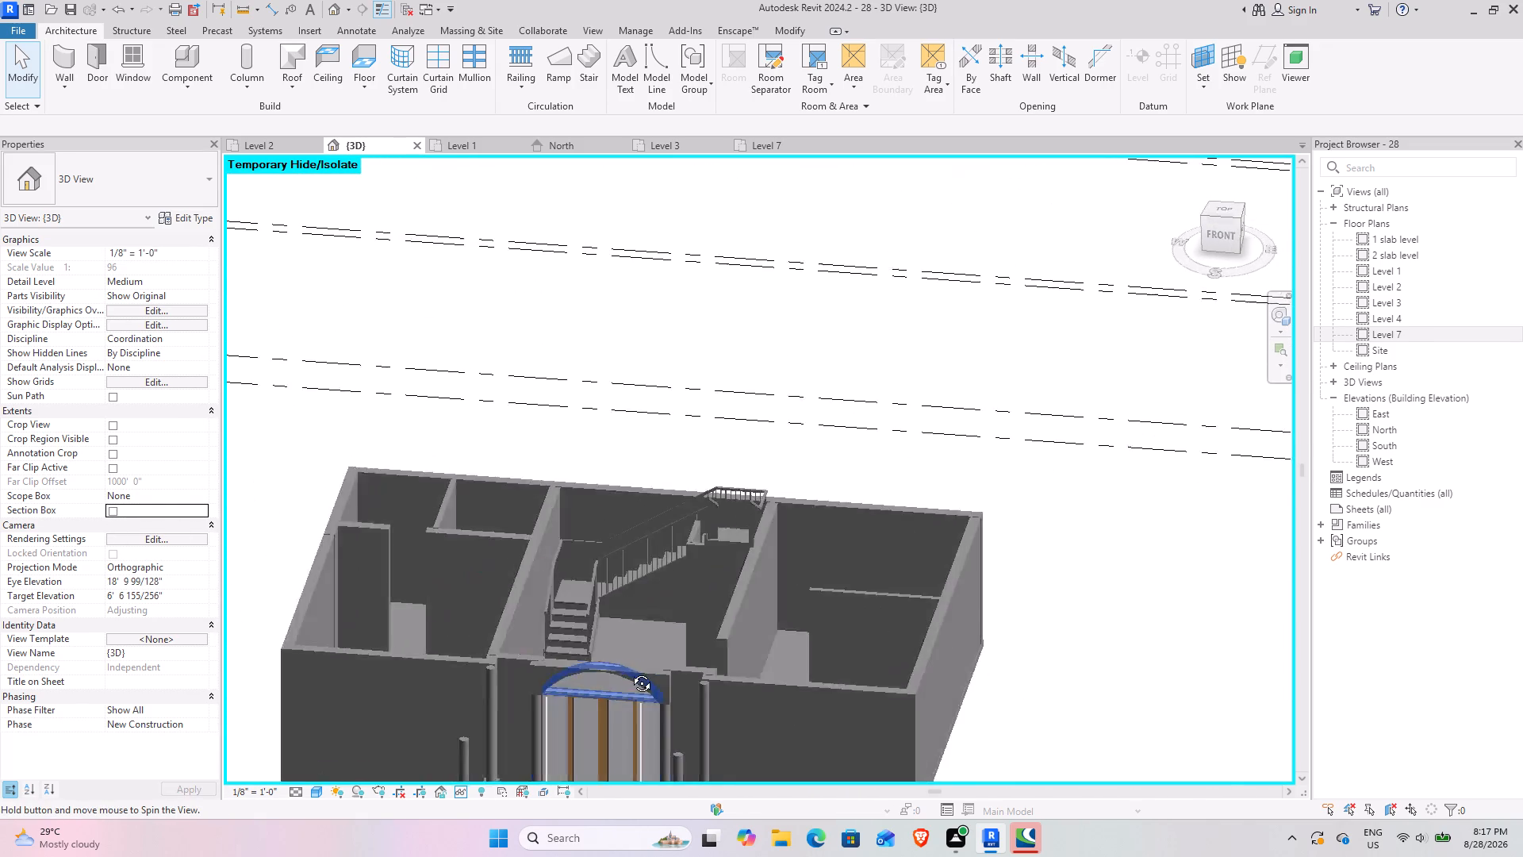
{"action": "middle_click_drag", "start_coordinate": [630, 671], "coordinate": [748, 747], "text": "shift"}
{"action": "scroll", "coordinate": [720, 626], "scroll_direction": "up", "scroll_amount": 3}
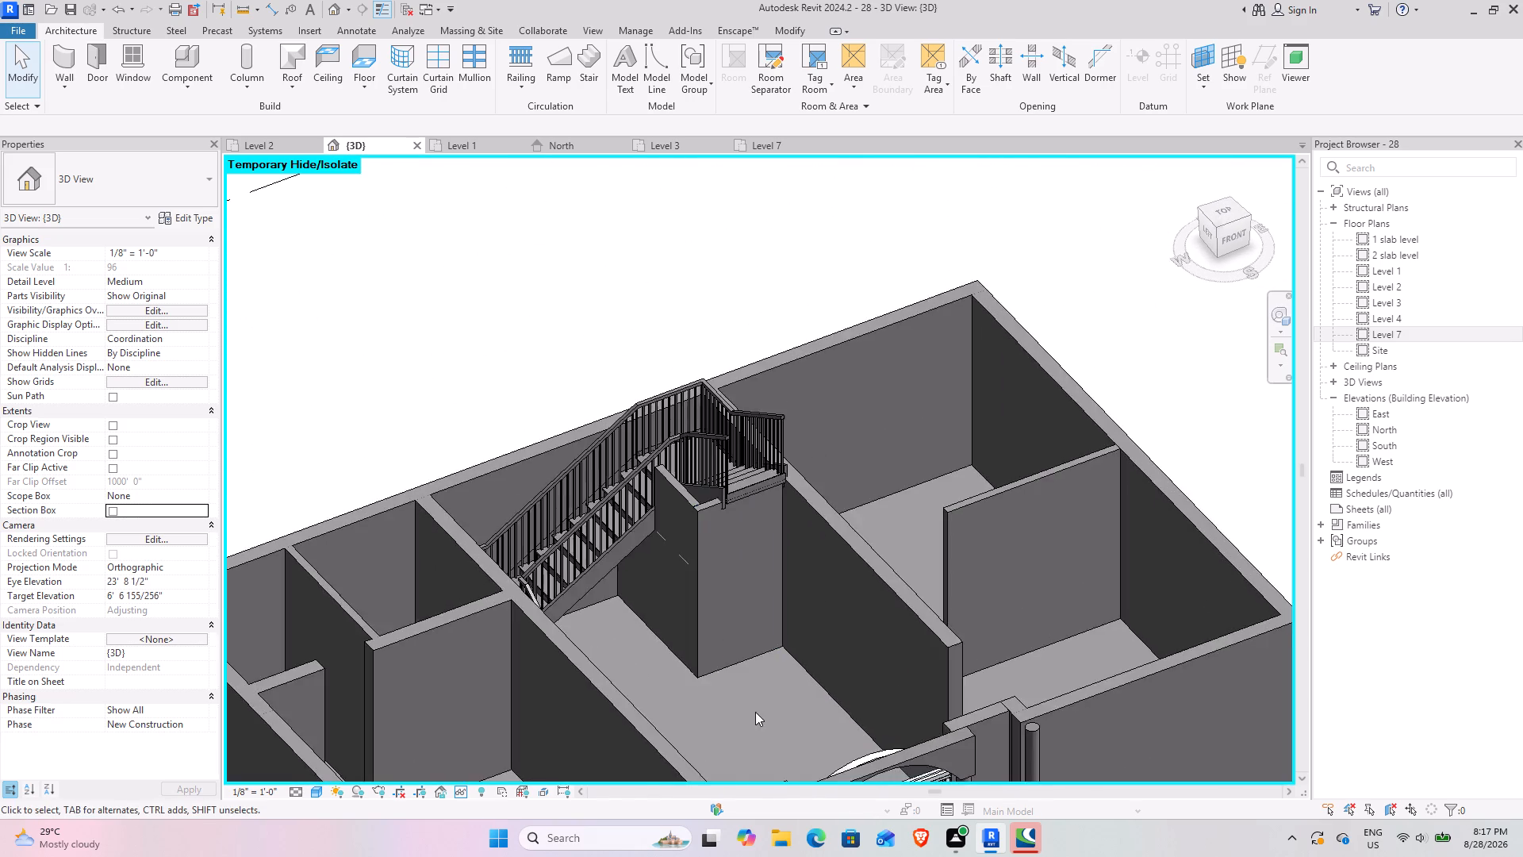
{"action": "middle_click_drag", "start_coordinate": [751, 710], "coordinate": [644, 688], "text": "shift"}
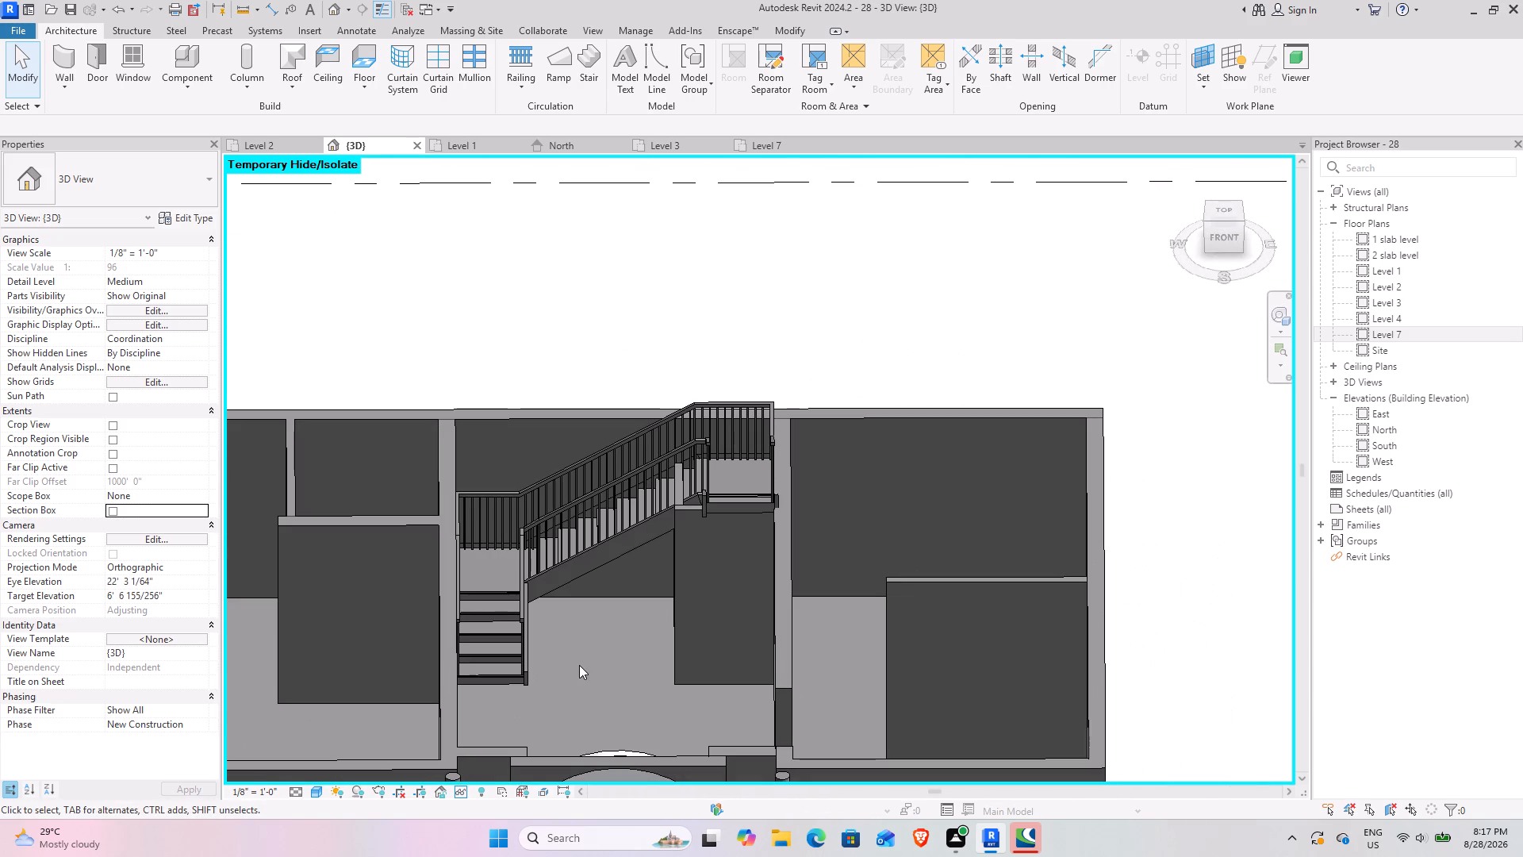
{"action": "scroll", "coordinate": [581, 683], "scroll_direction": "down", "scroll_amount": 3}
{"action": "middle_click_drag", "start_coordinate": [581, 683], "coordinate": [637, 651], "text": "shift"}
Review the Level 1 and Level 2 floor plans, comparing the staircase area and room layouts.
{"action": "left_click", "coordinate": [478, 144]}
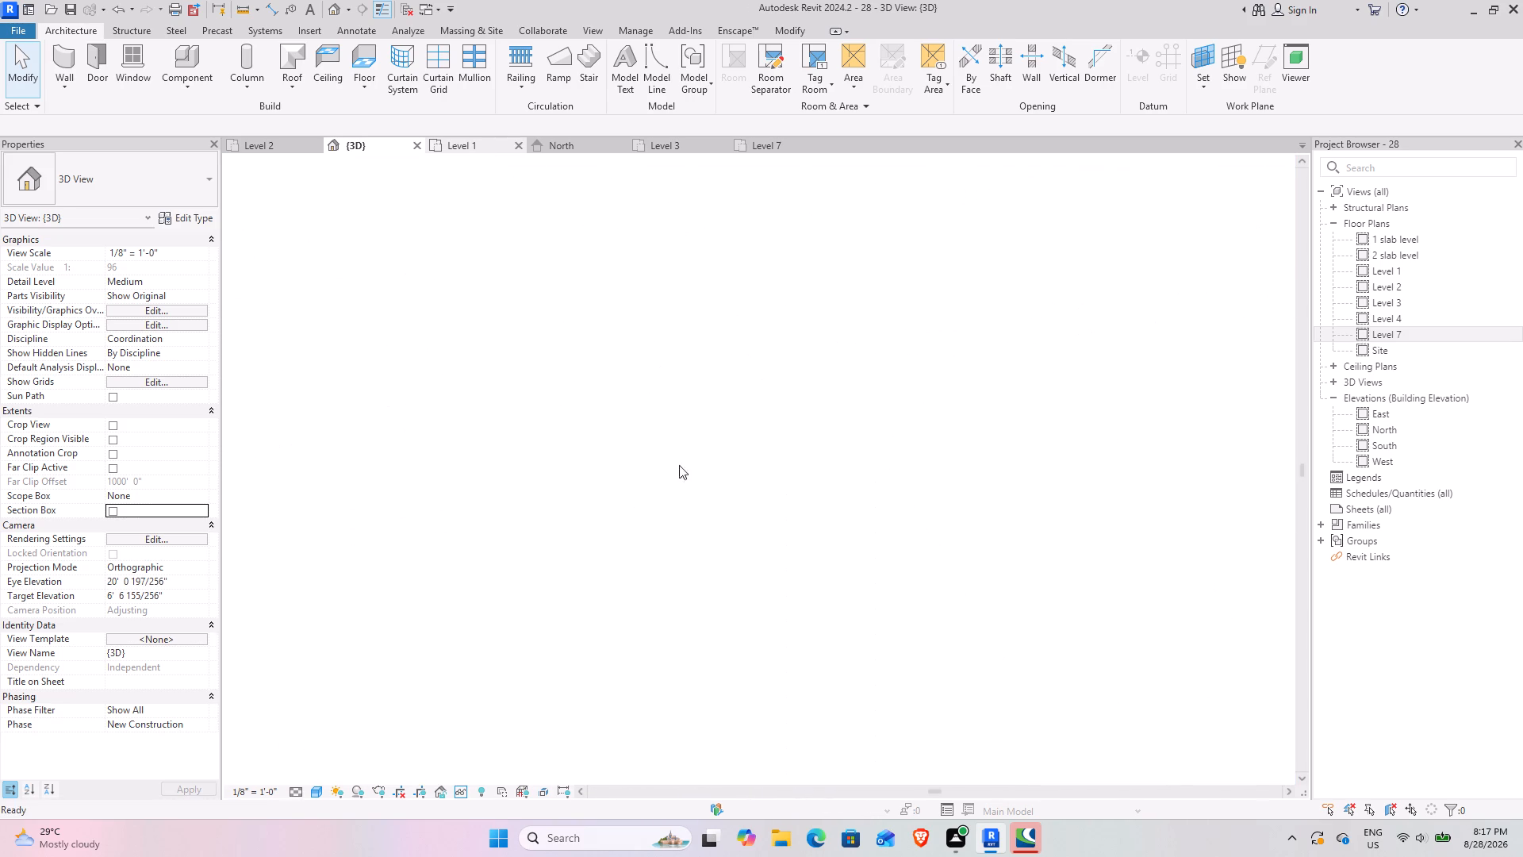
{"action": "scroll", "coordinate": [690, 452], "scroll_direction": "down", "scroll_amount": 13}
{"action": "middle_click_drag", "start_coordinate": [605, 518], "coordinate": [608, 408]}
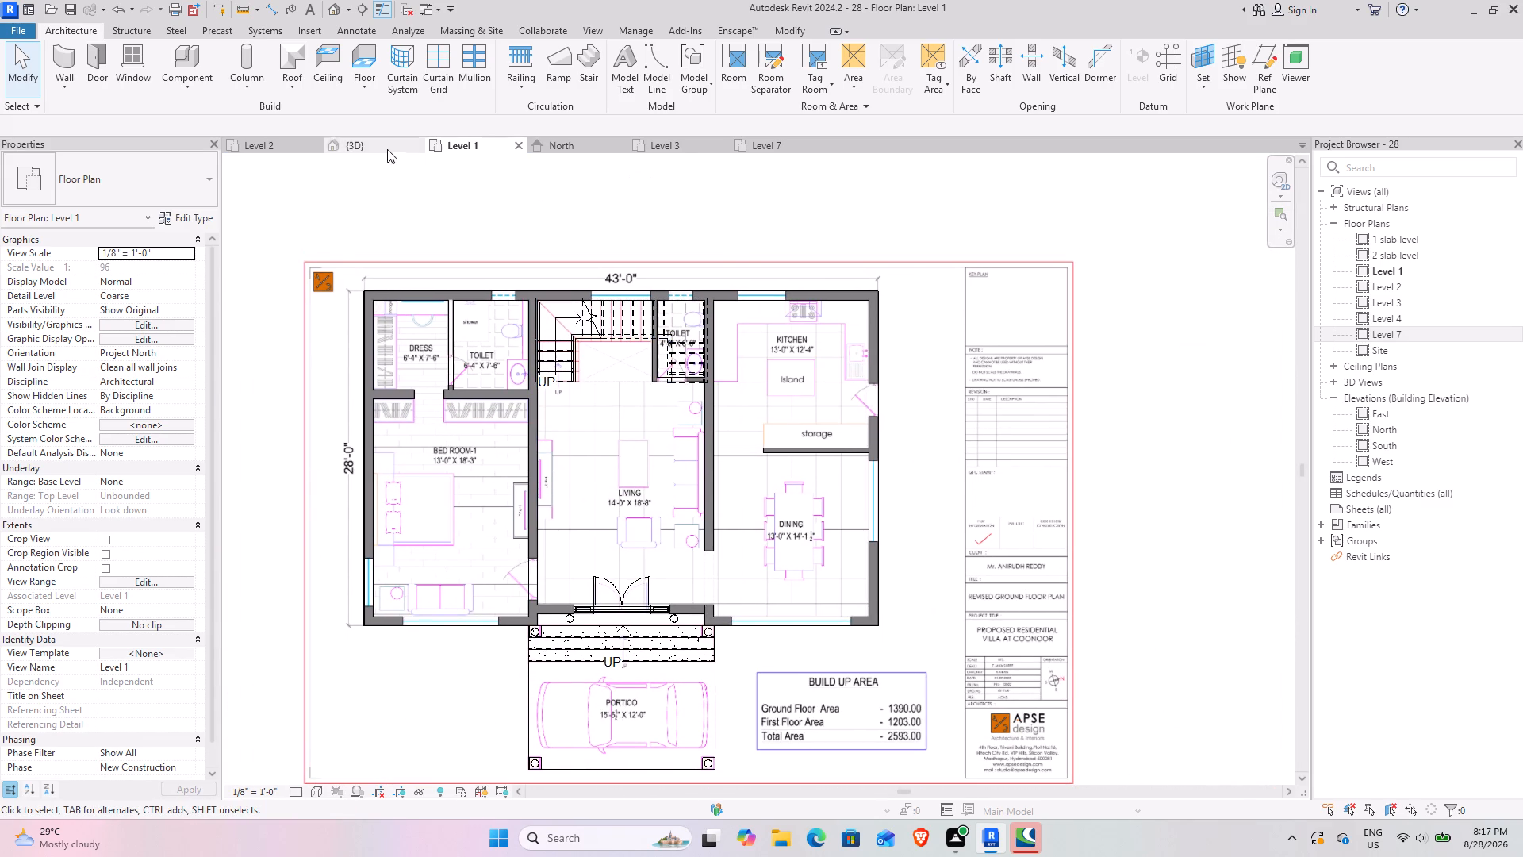
{"action": "left_click", "coordinate": [239, 140]}
{"action": "scroll", "coordinate": [621, 459], "scroll_direction": "down", "scroll_amount": 10}
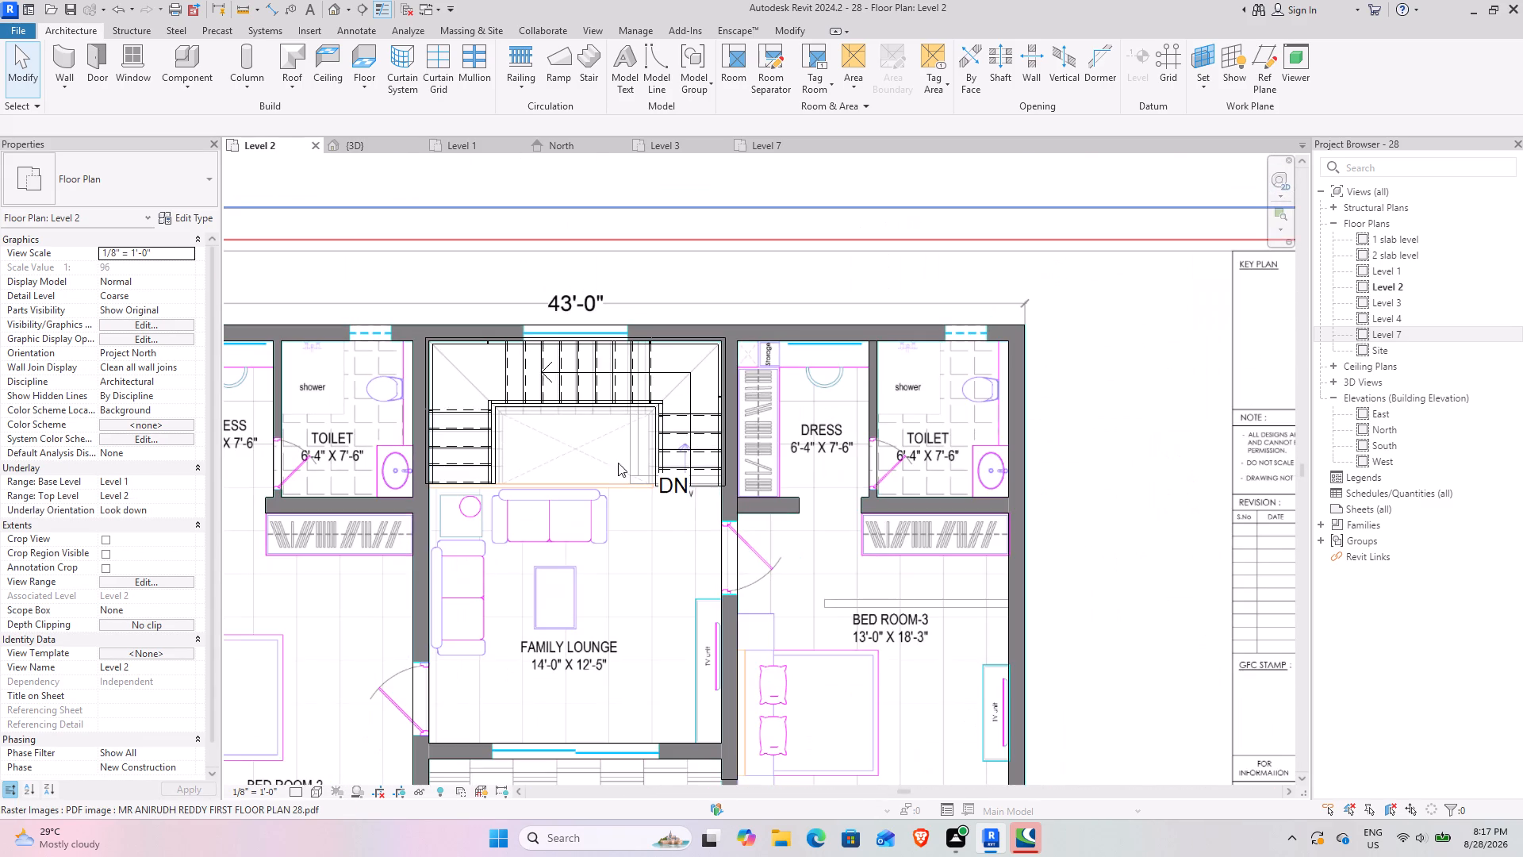
{"action": "middle_click_drag", "start_coordinate": [561, 566], "coordinate": [691, 425]}
{"action": "scroll", "coordinate": [650, 439], "scroll_direction": "down", "scroll_amount": 3}
{"action": "middle_click_drag", "start_coordinate": [644, 505], "coordinate": [646, 444]}
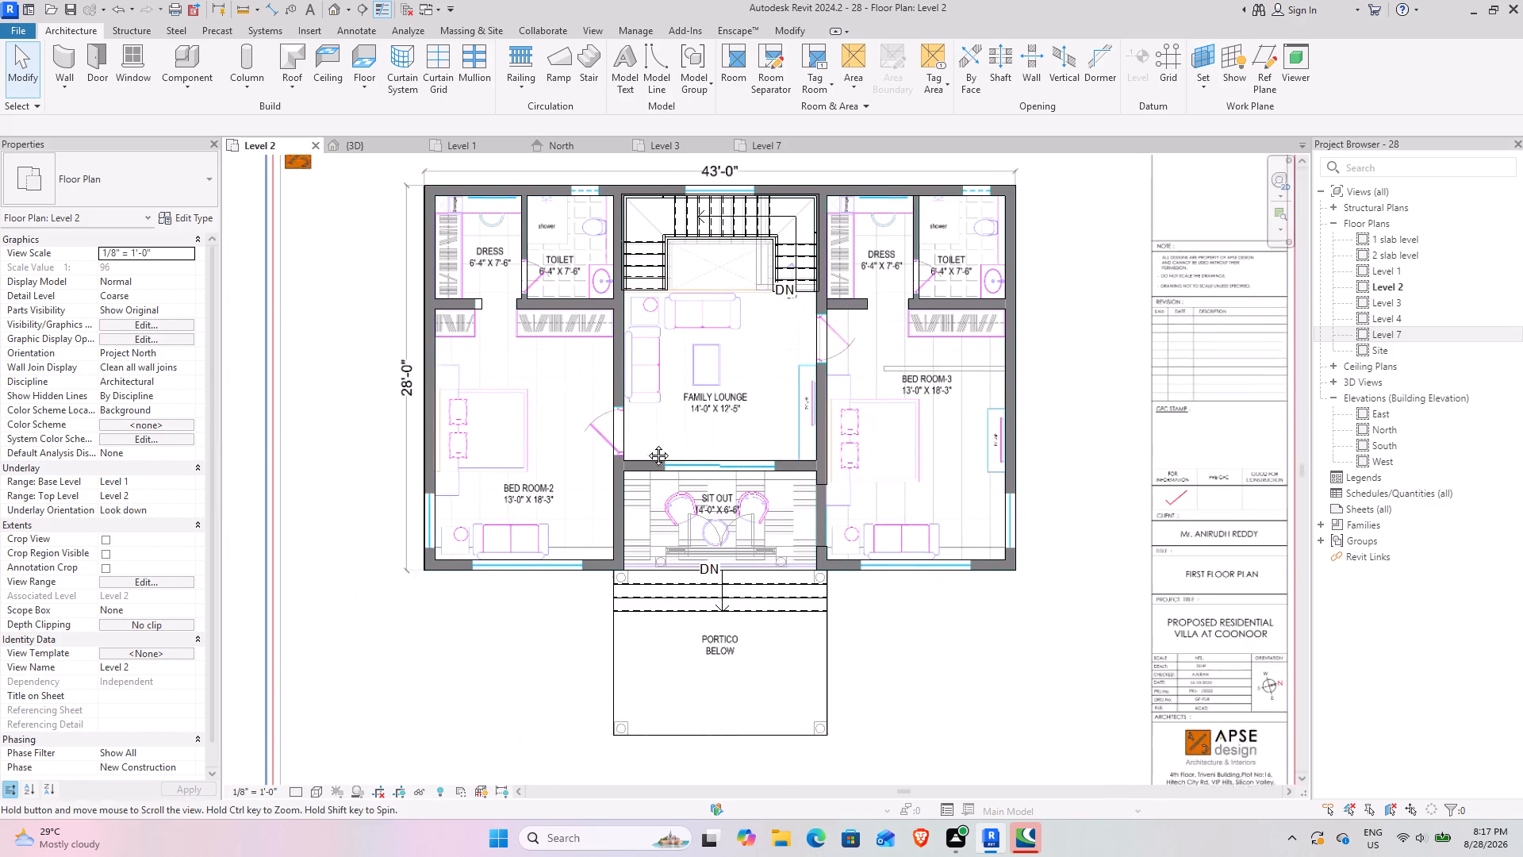
{"action": "middle_click_drag", "start_coordinate": [646, 444], "coordinate": [633, 452]}
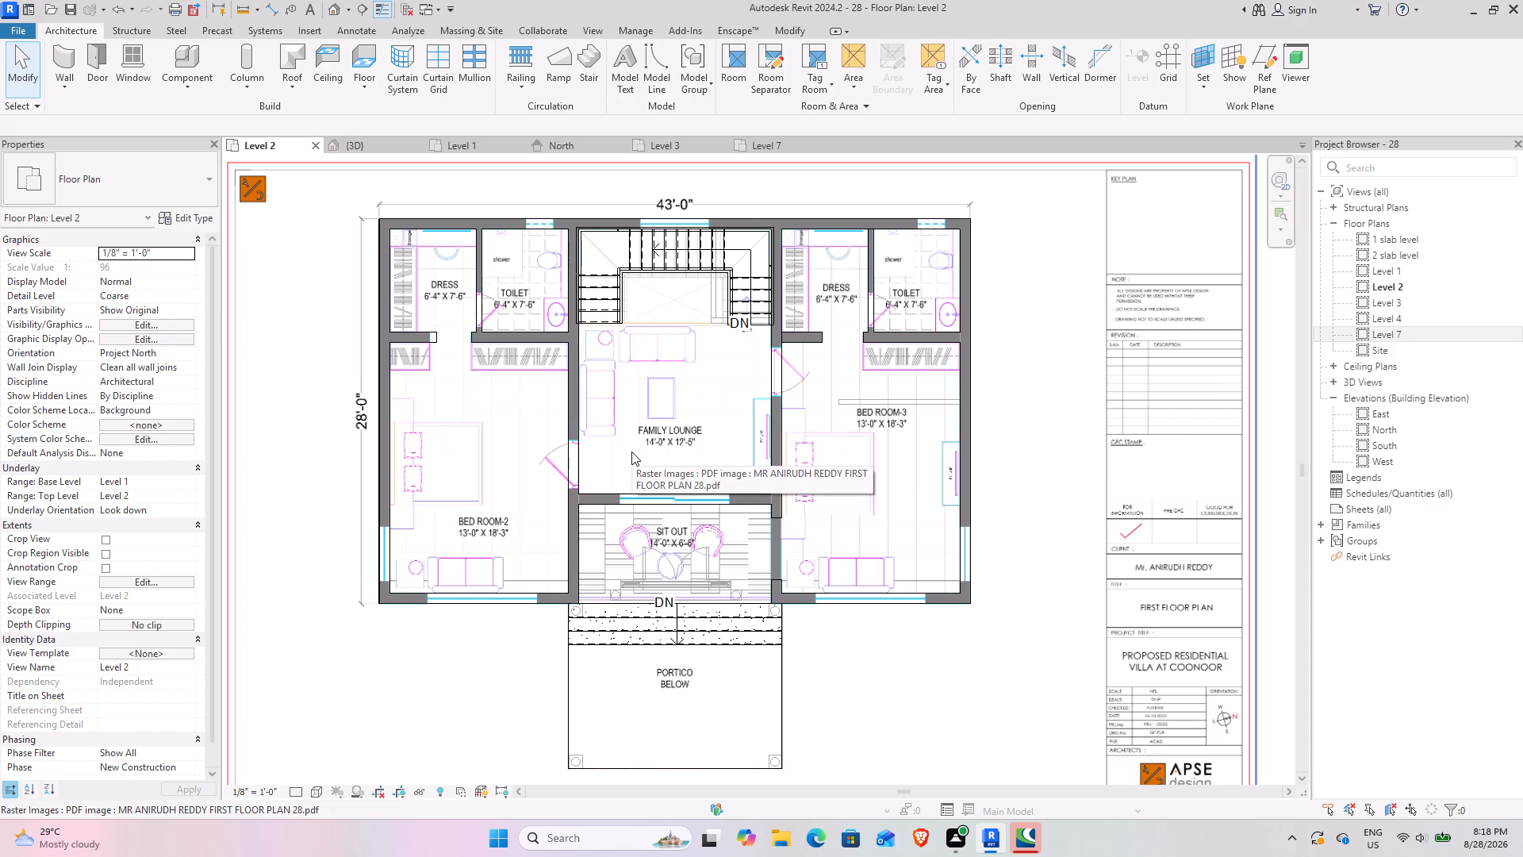
Examine the Level 1 plan around the stair, toilets, dressing room and the Bed Room-1 doorway beside the living room.
{"action": "left_click", "coordinate": [472, 152]}
{"action": "scroll", "coordinate": [600, 359], "scroll_direction": "up", "scroll_amount": 4}
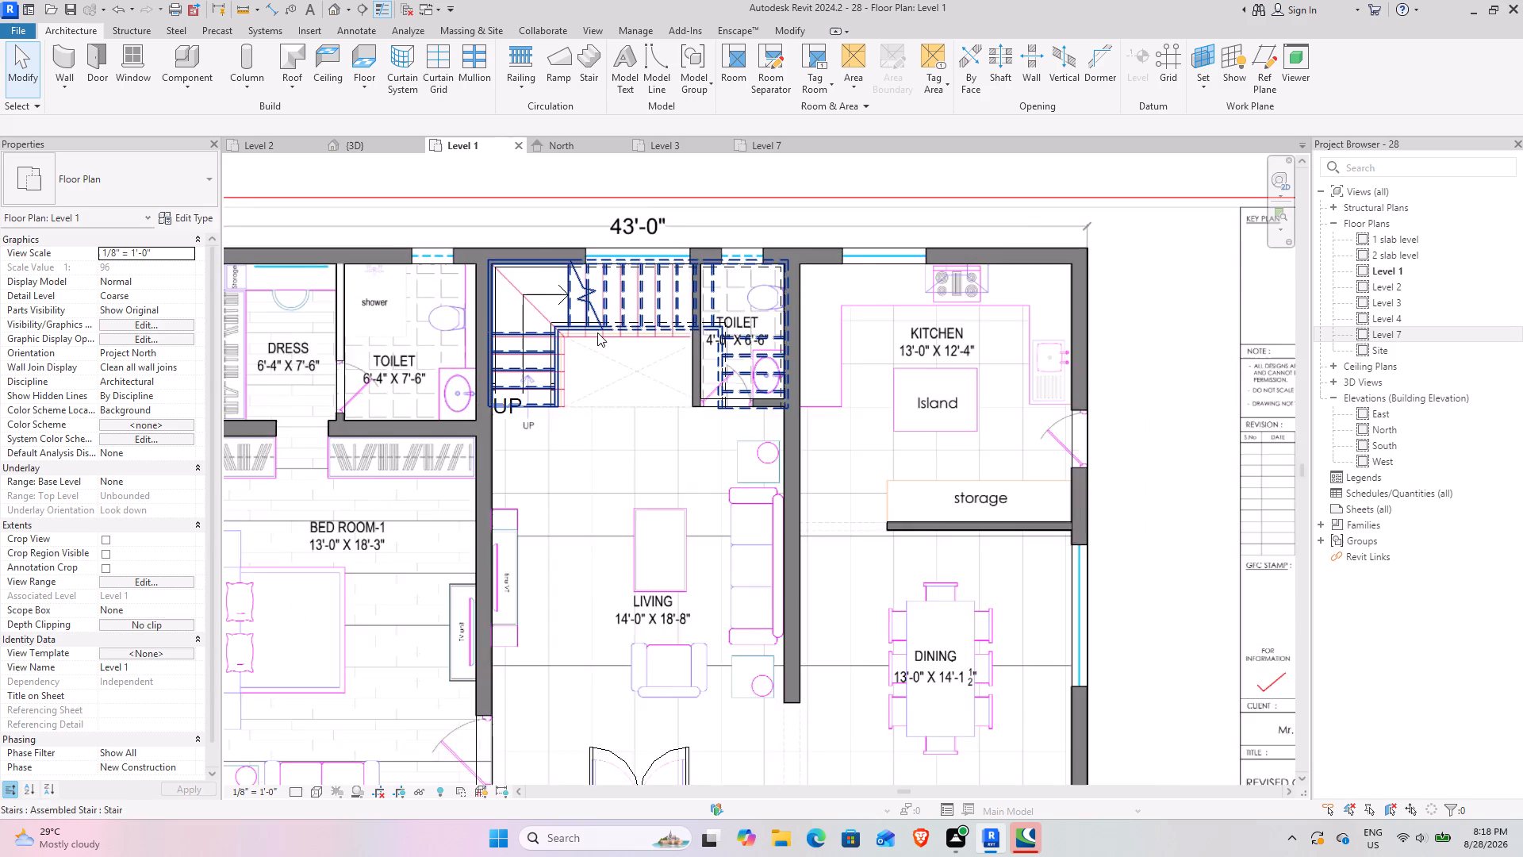
{"action": "scroll", "coordinate": [597, 331], "scroll_direction": "up", "scroll_amount": 4}
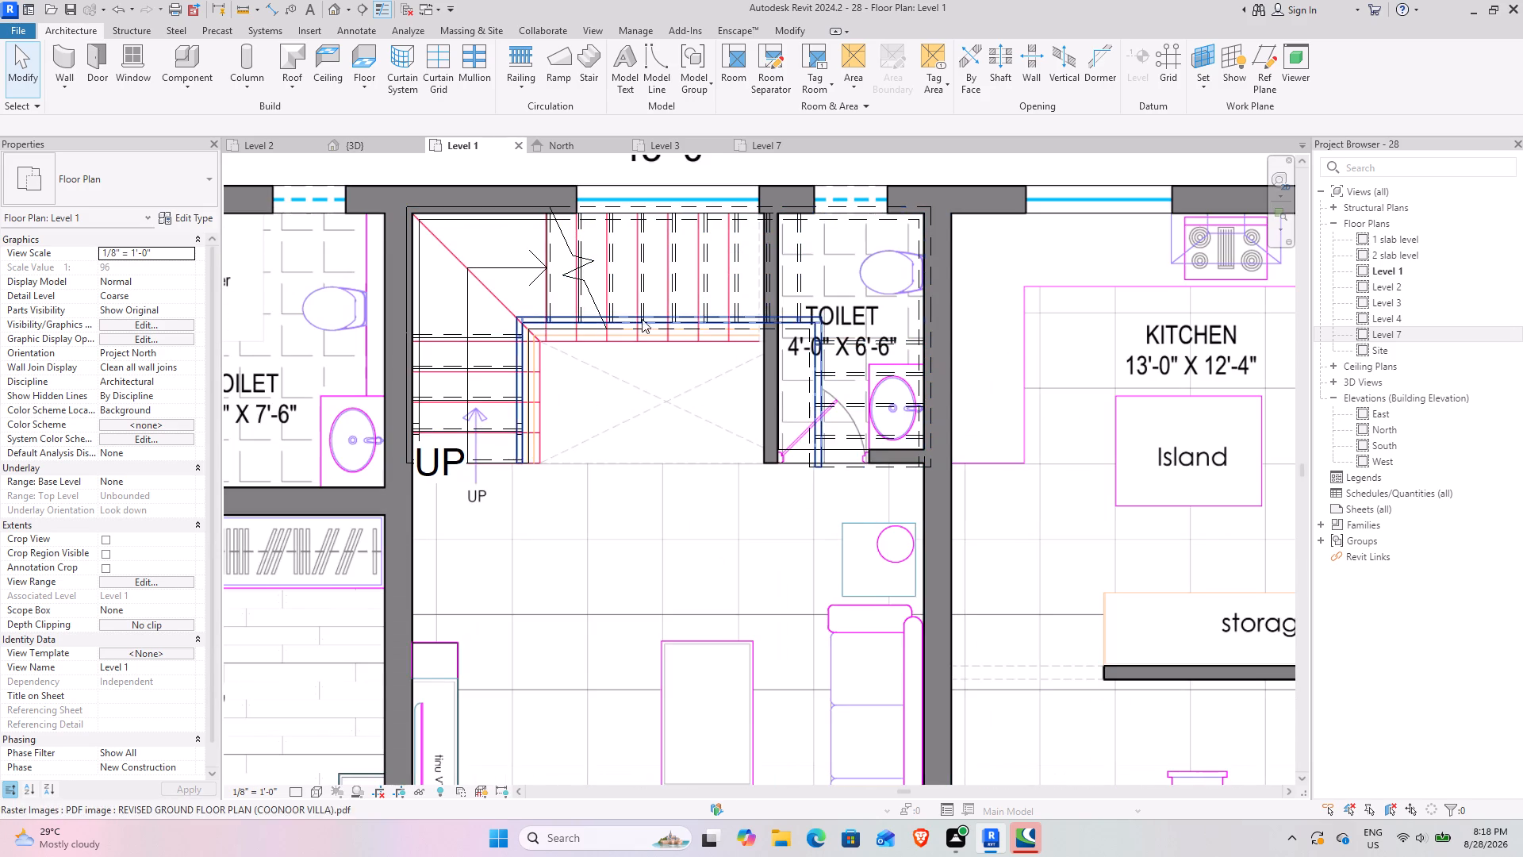
{"action": "scroll", "coordinate": [638, 321], "scroll_direction": "down", "scroll_amount": 7}
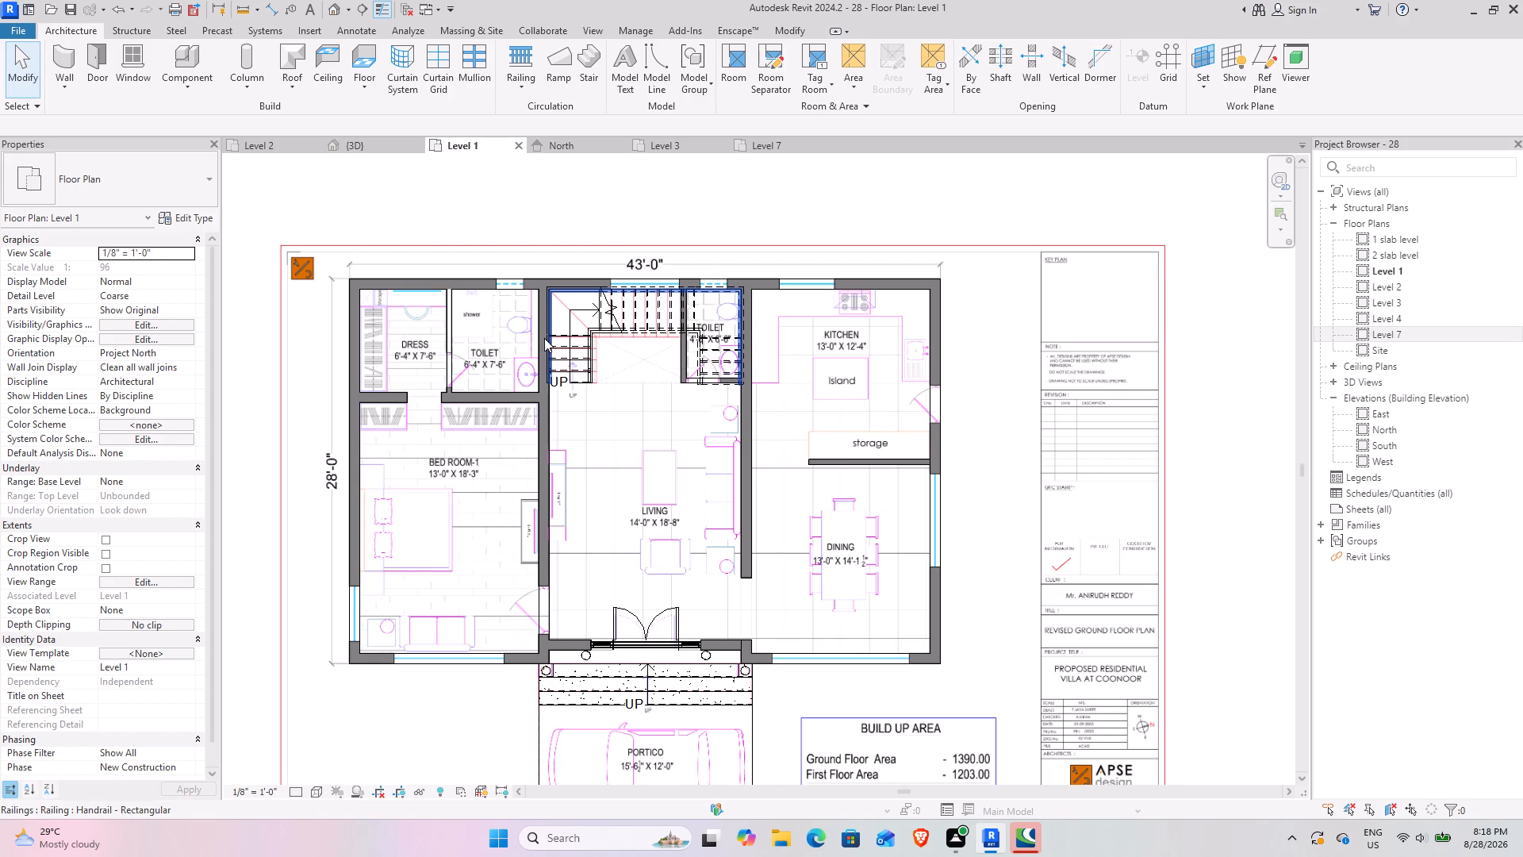
{"action": "scroll", "coordinate": [432, 415], "scroll_direction": "up", "scroll_amount": 5}
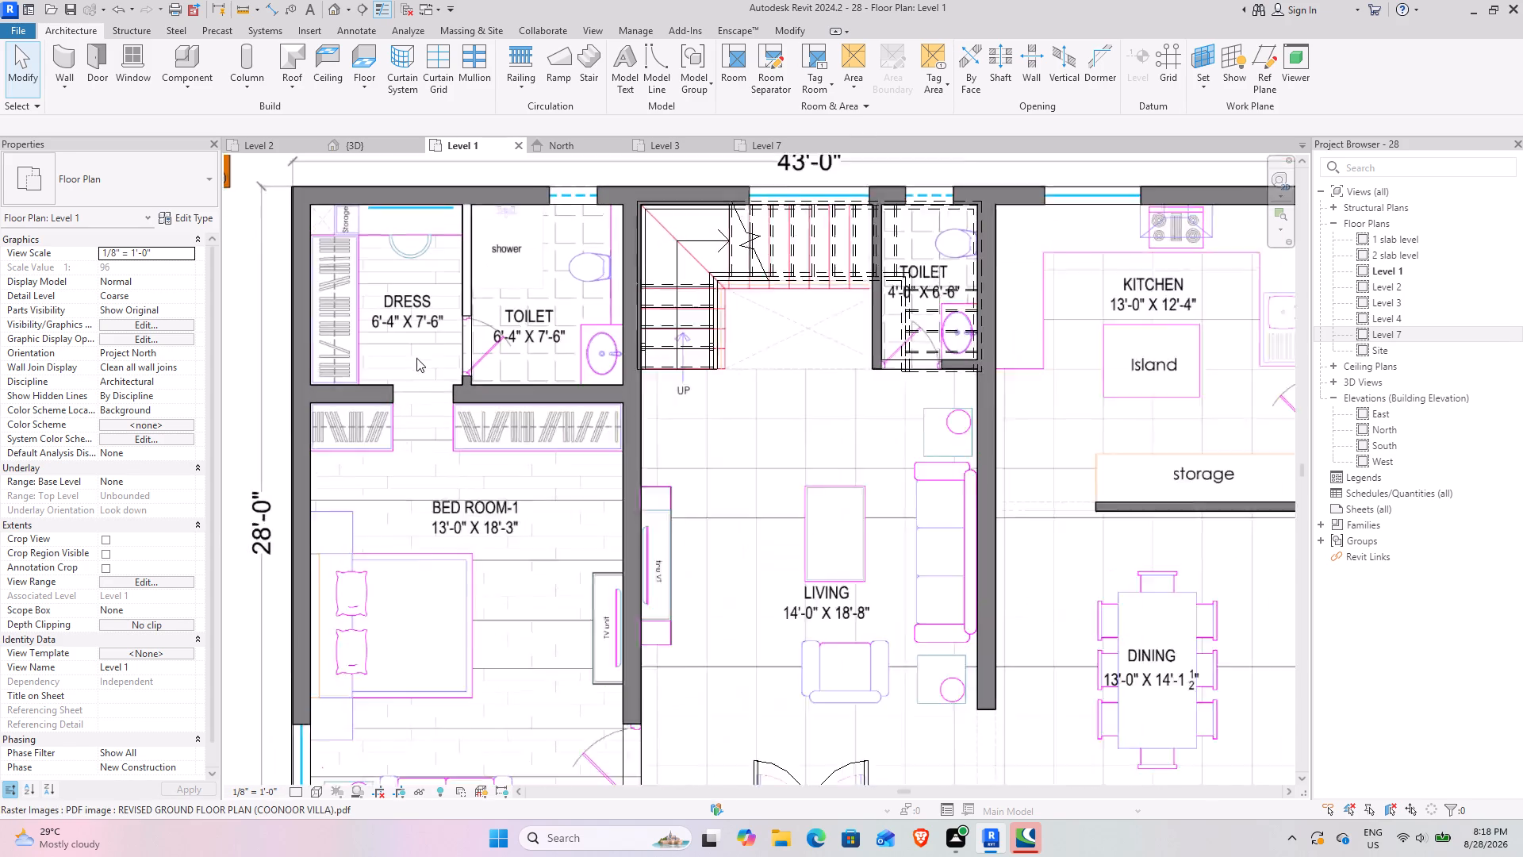
{"action": "scroll", "coordinate": [416, 358], "scroll_direction": "up", "scroll_amount": 1}
{"action": "scroll", "coordinate": [524, 481], "scroll_direction": "down", "scroll_amount": 3}
{"action": "middle_click_drag", "start_coordinate": [570, 521], "coordinate": [532, 363]}
{"action": "scroll", "coordinate": [618, 708], "scroll_direction": "up", "scroll_amount": 2}
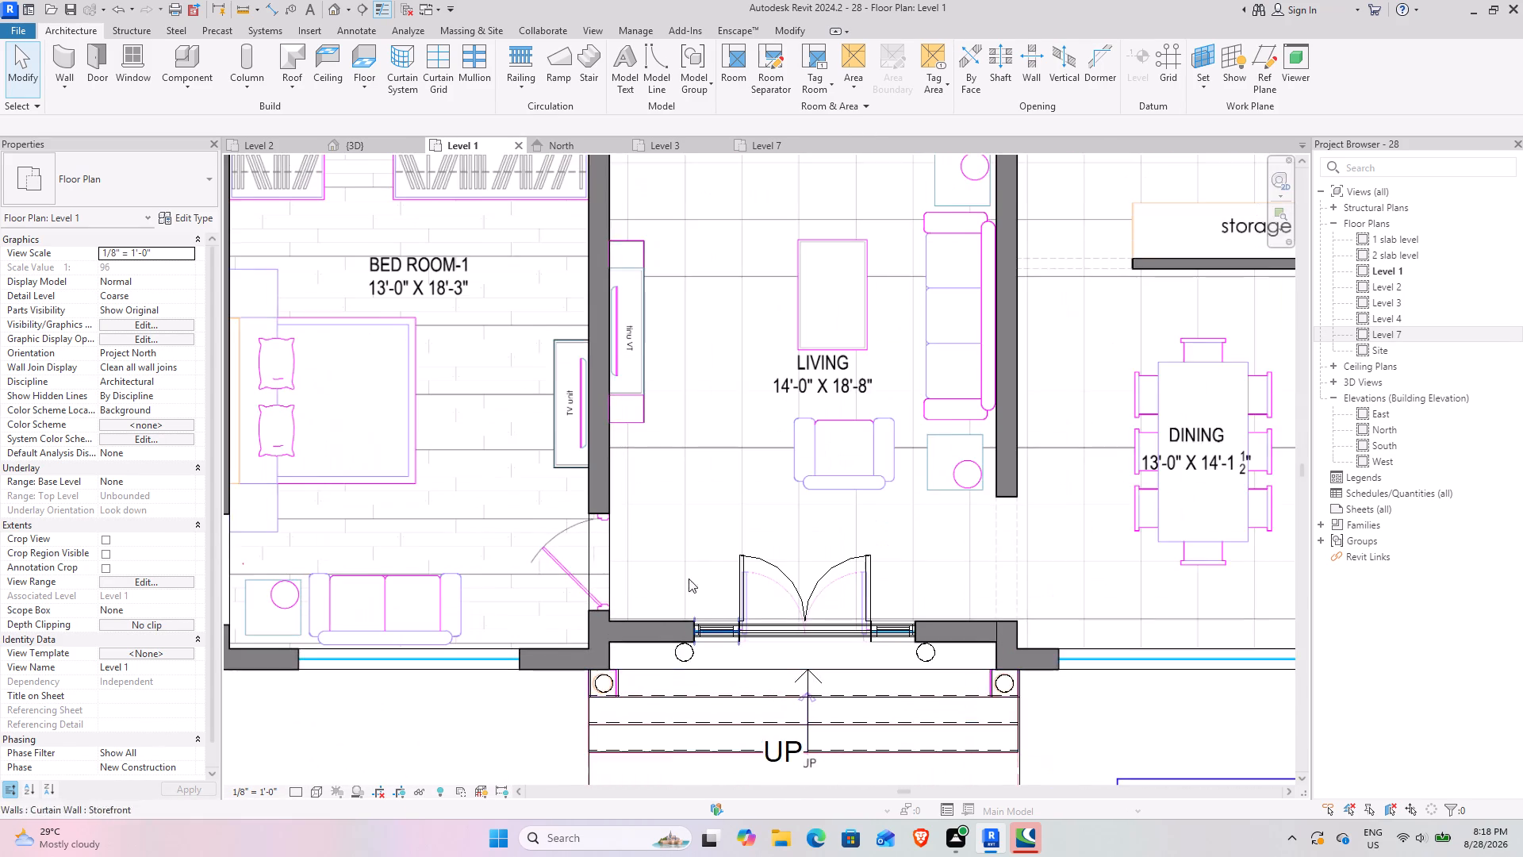
{"action": "middle_click_drag", "start_coordinate": [688, 578], "coordinate": [679, 632]}
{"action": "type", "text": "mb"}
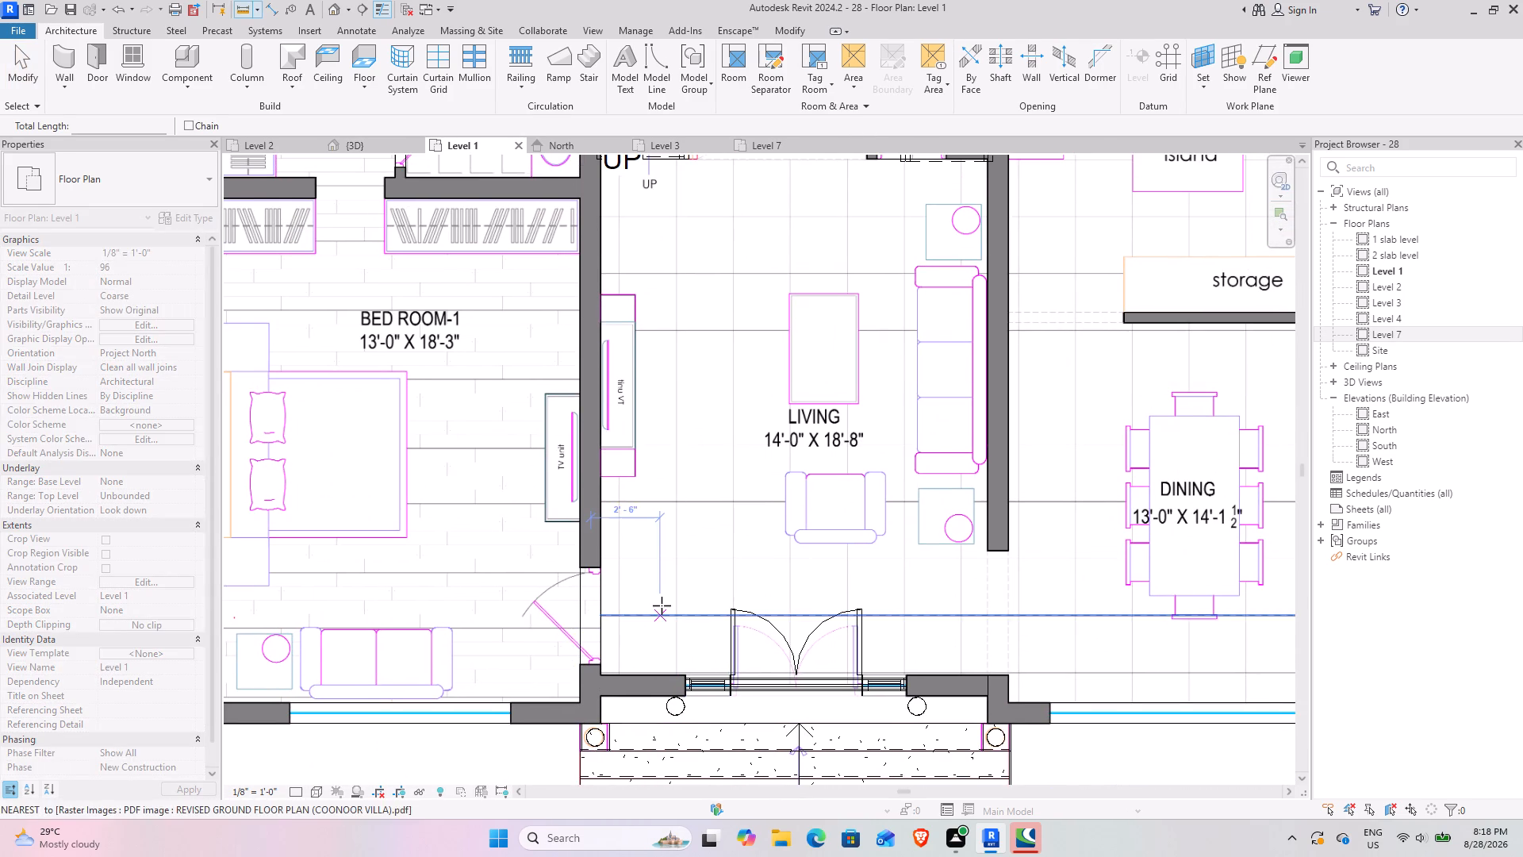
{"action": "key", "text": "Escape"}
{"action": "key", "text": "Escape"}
Start placing a Single-Flush 30" x 80" door and duplicate its type under the name 3'6".
{"action": "left_click", "coordinate": [101, 63]}
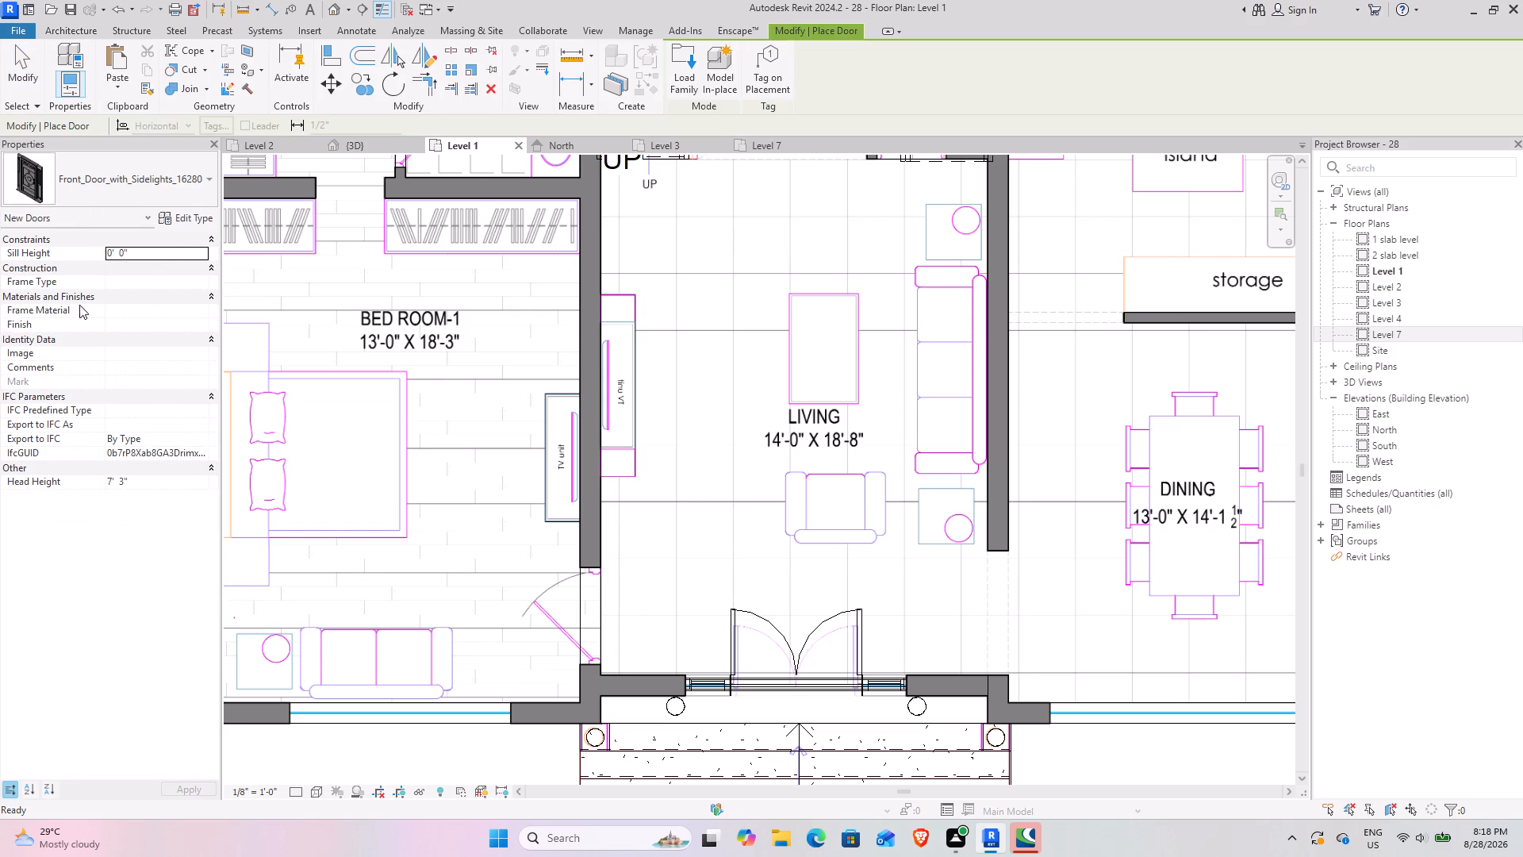
{"action": "left_click", "coordinate": [148, 175]}
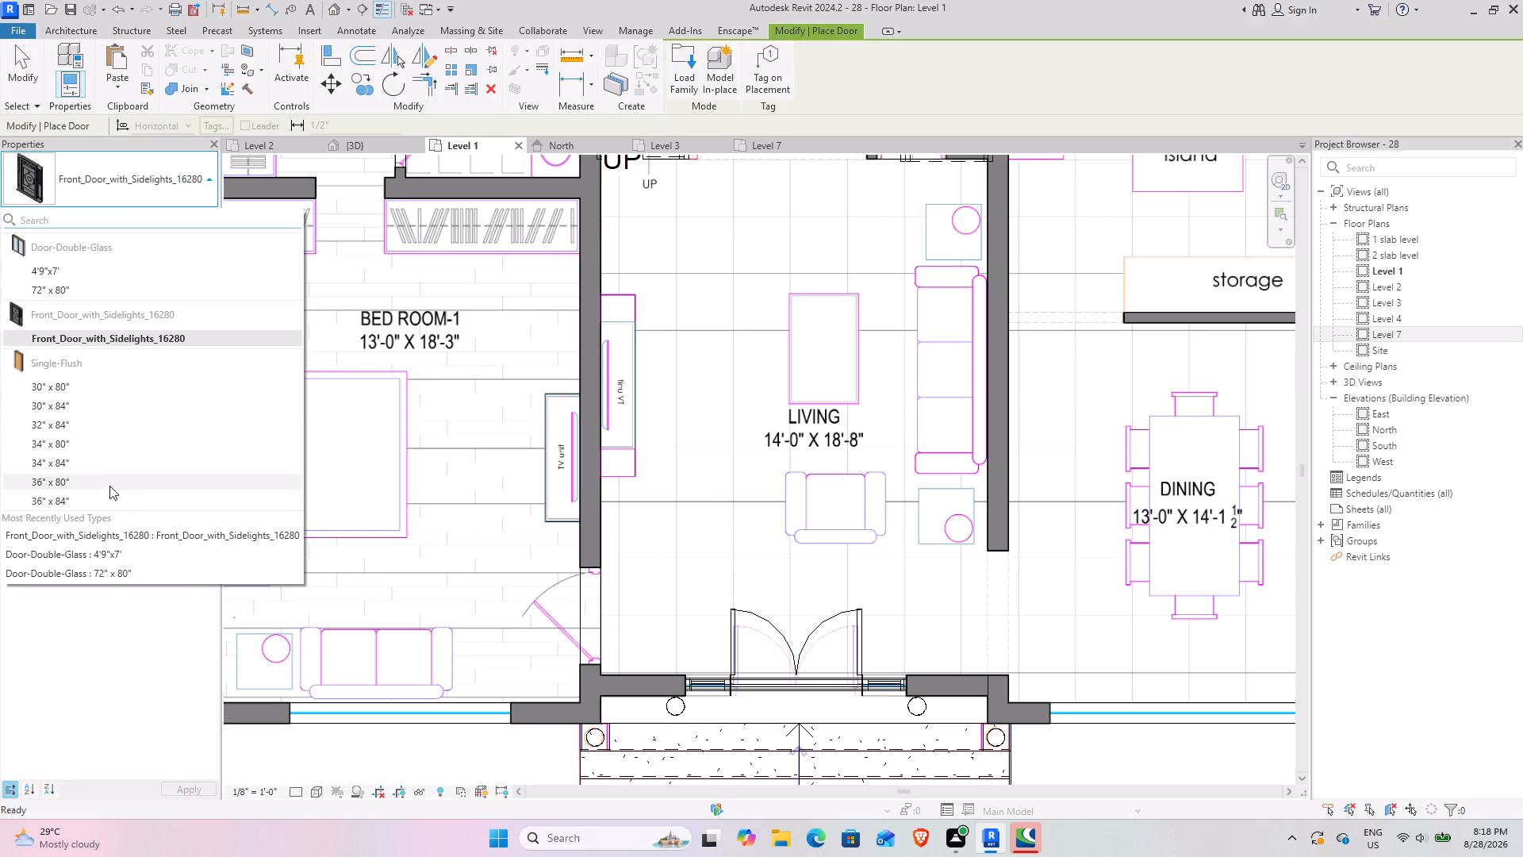
{"action": "scroll", "coordinate": [109, 486], "scroll_direction": "down", "scroll_amount": 3}
{"action": "scroll", "coordinate": [107, 449], "scroll_direction": "up", "scroll_amount": 2}
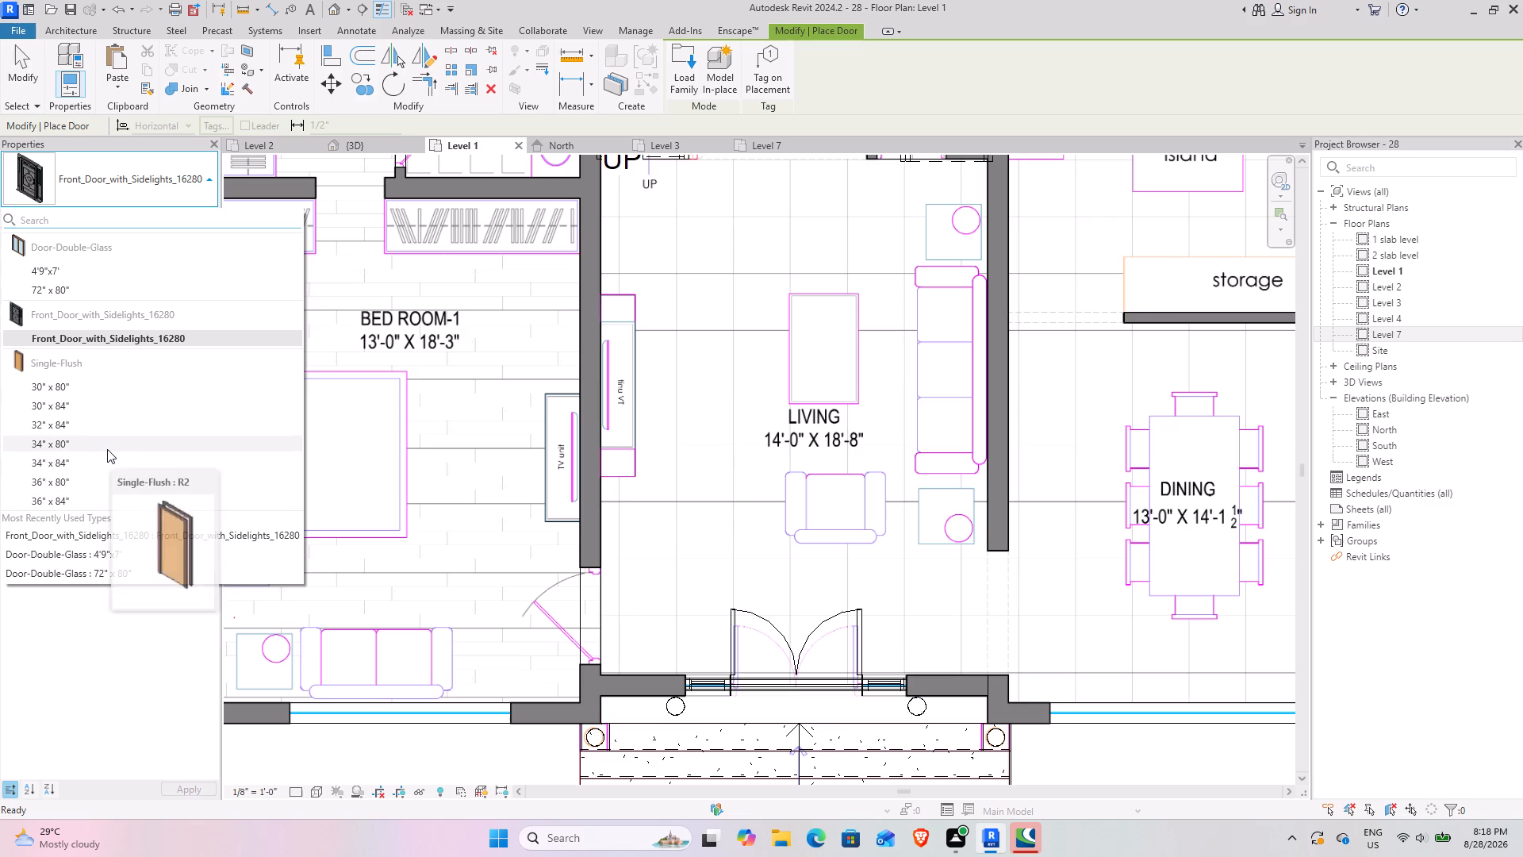
{"action": "scroll", "coordinate": [99, 473], "scroll_direction": "down", "scroll_amount": 1}
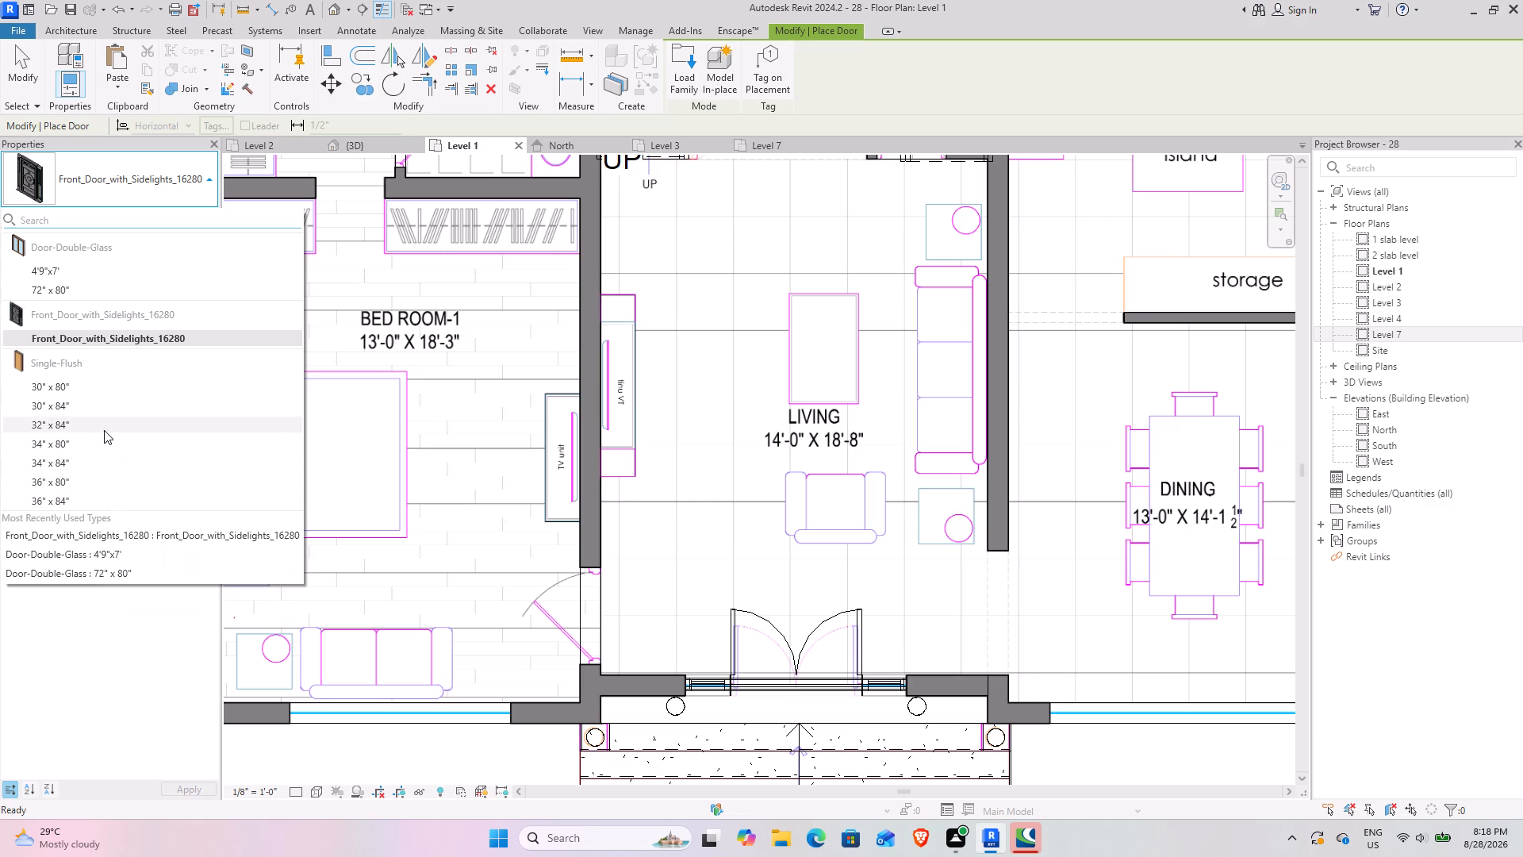
{"action": "left_click", "coordinate": [119, 388]}
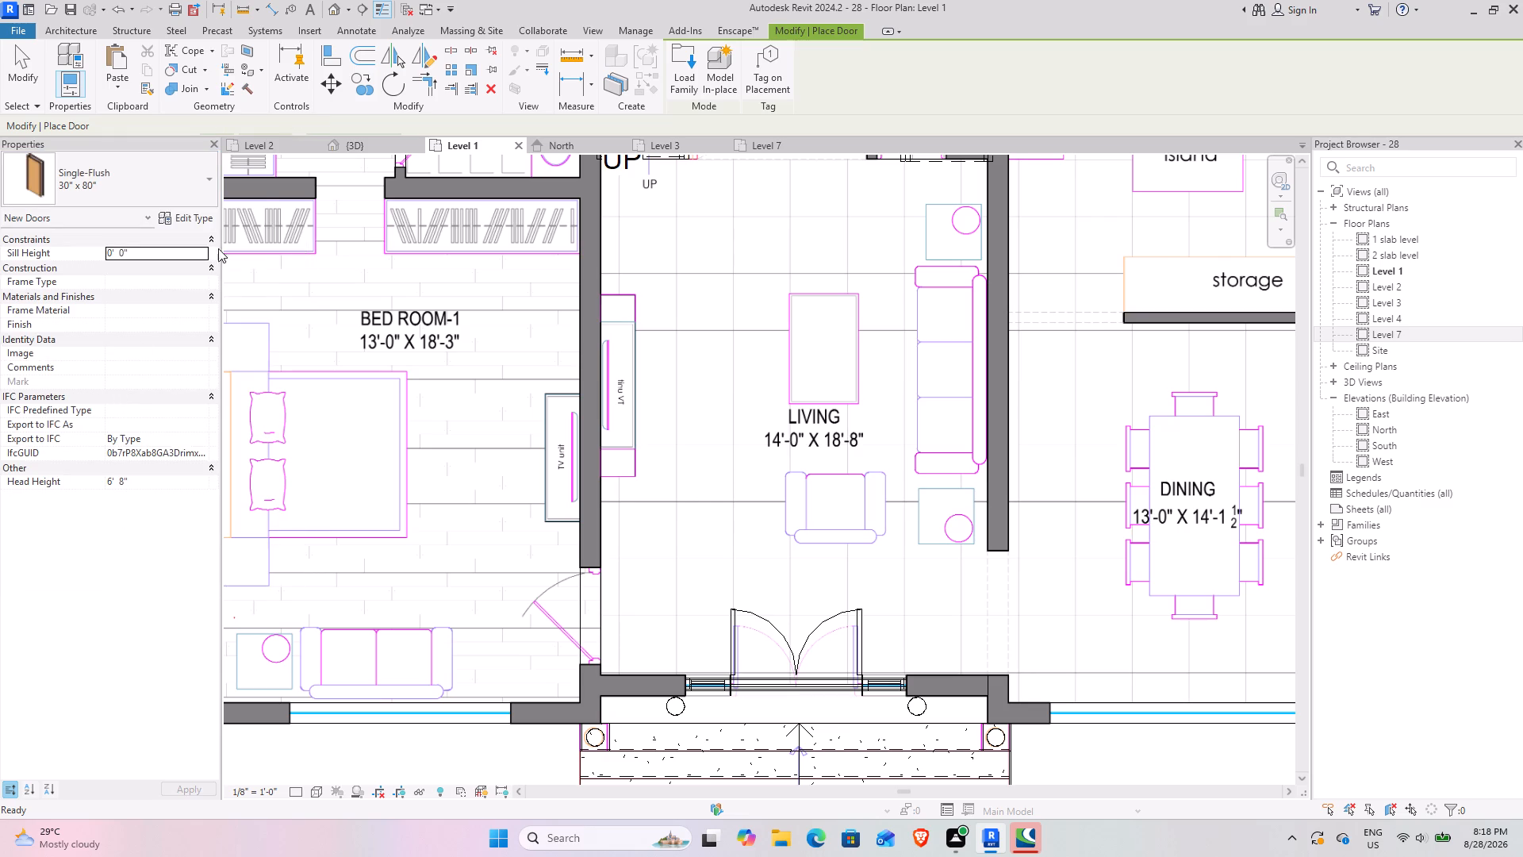
{"action": "left_click", "coordinate": [198, 216]}
{"action": "left_click", "coordinate": [1034, 244]}
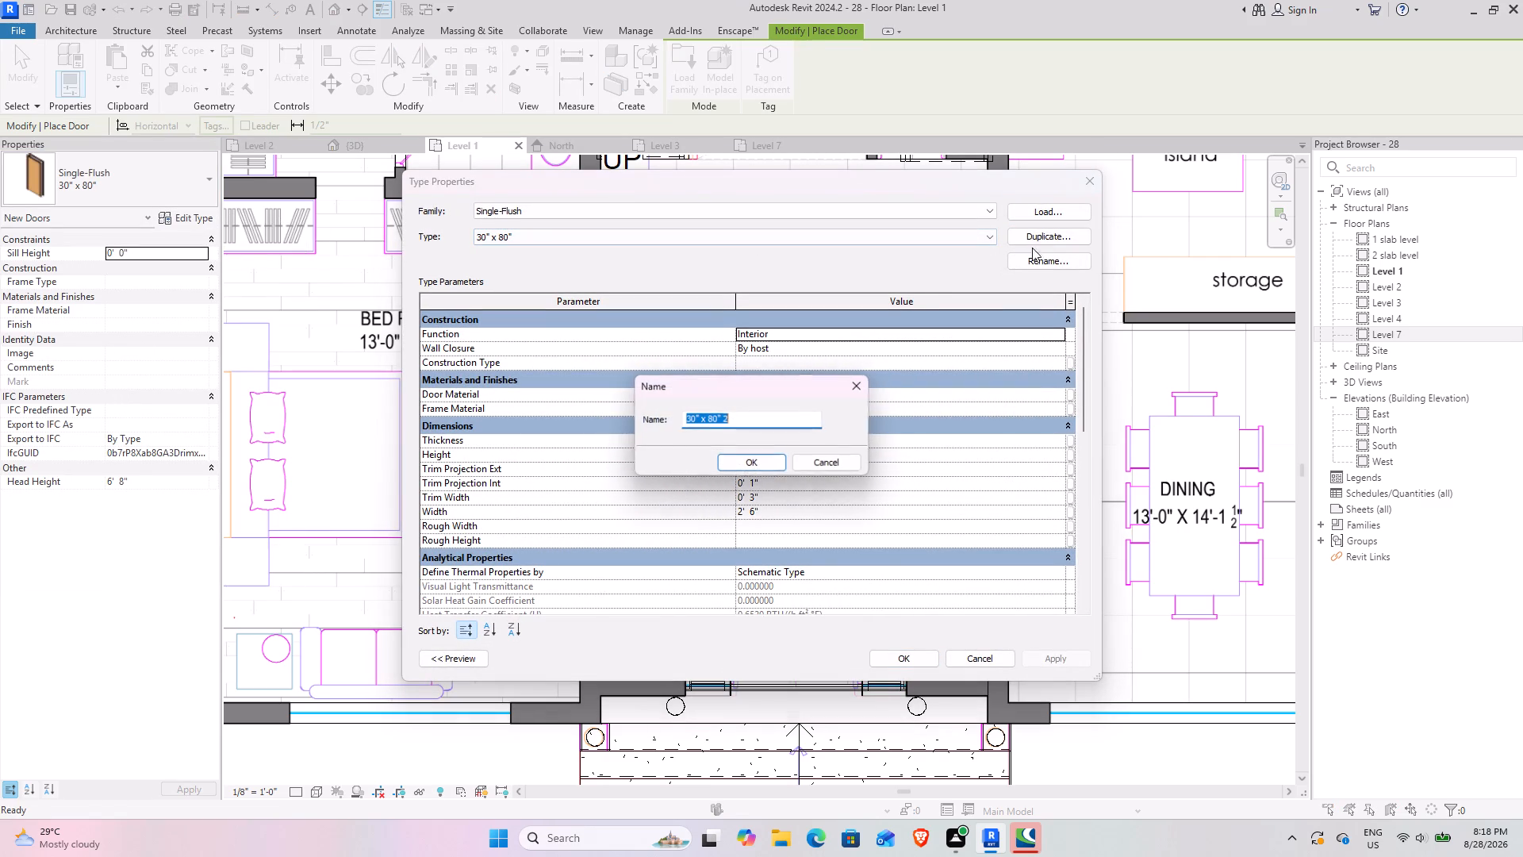
{"action": "type", "text": "3'6"}
{"action": "key", "text": "shift+quotedbl"}
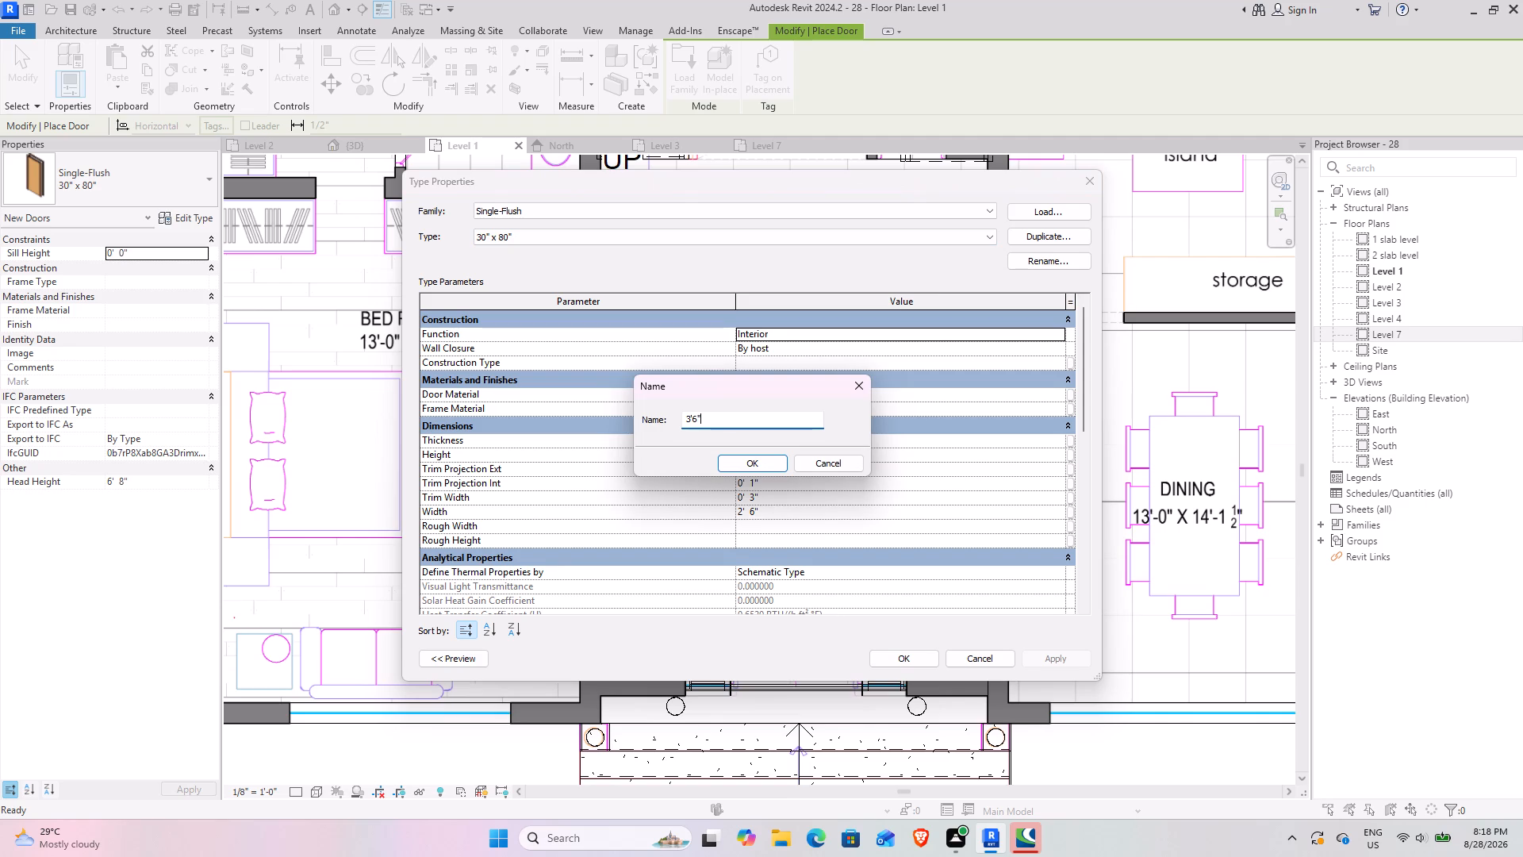
{"action": "left_click", "coordinate": [752, 459]}
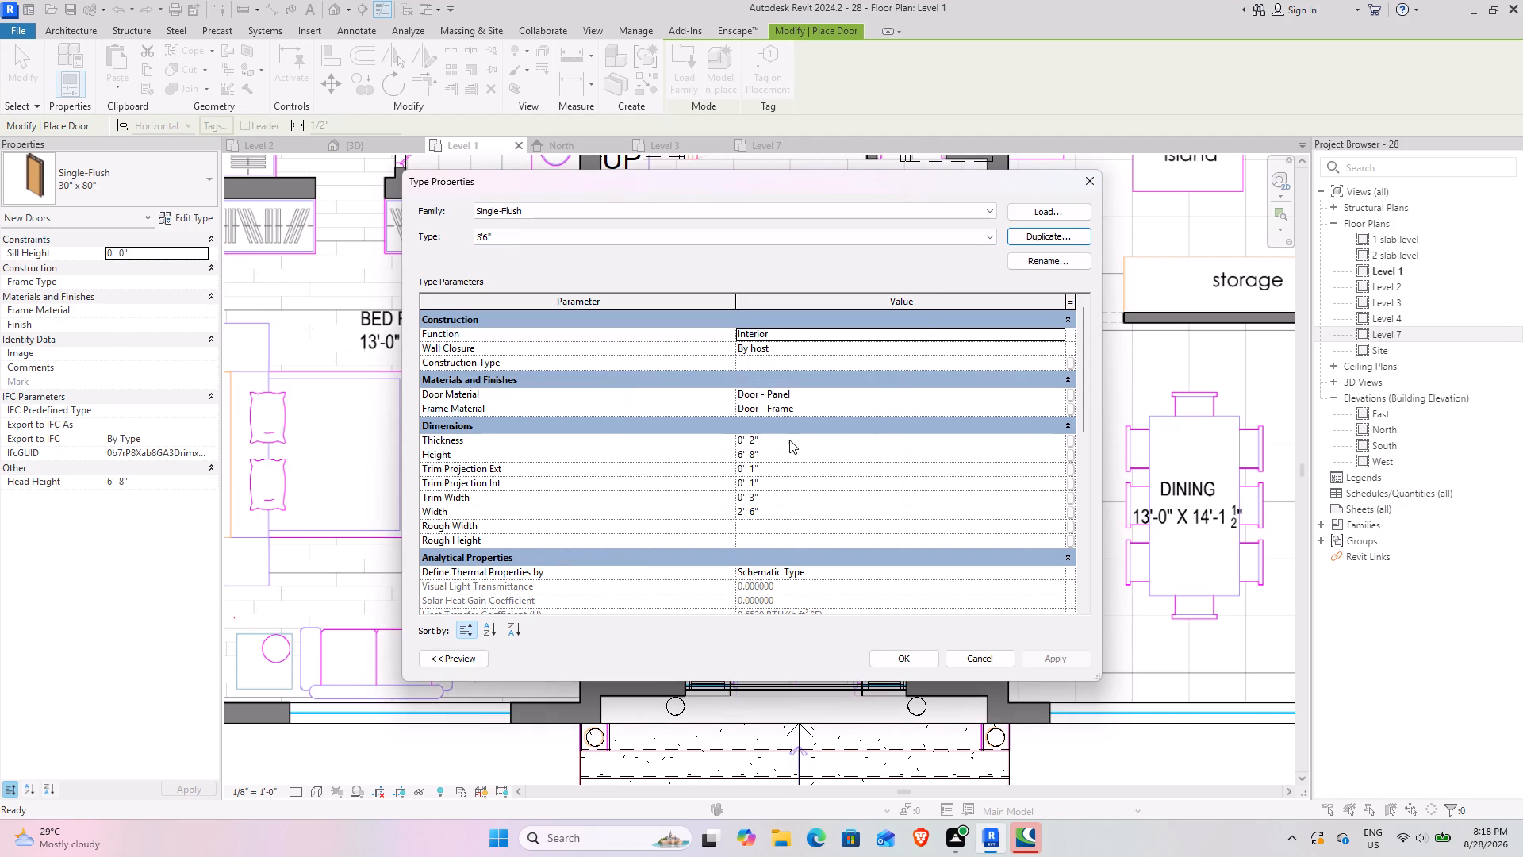
Set the new Single-Flush door type's width to 3' 6".
{"action": "left_click", "coordinate": [772, 506]}
{"action": "type", "text": "3'6\""}
{"action": "key", "text": "Return"}
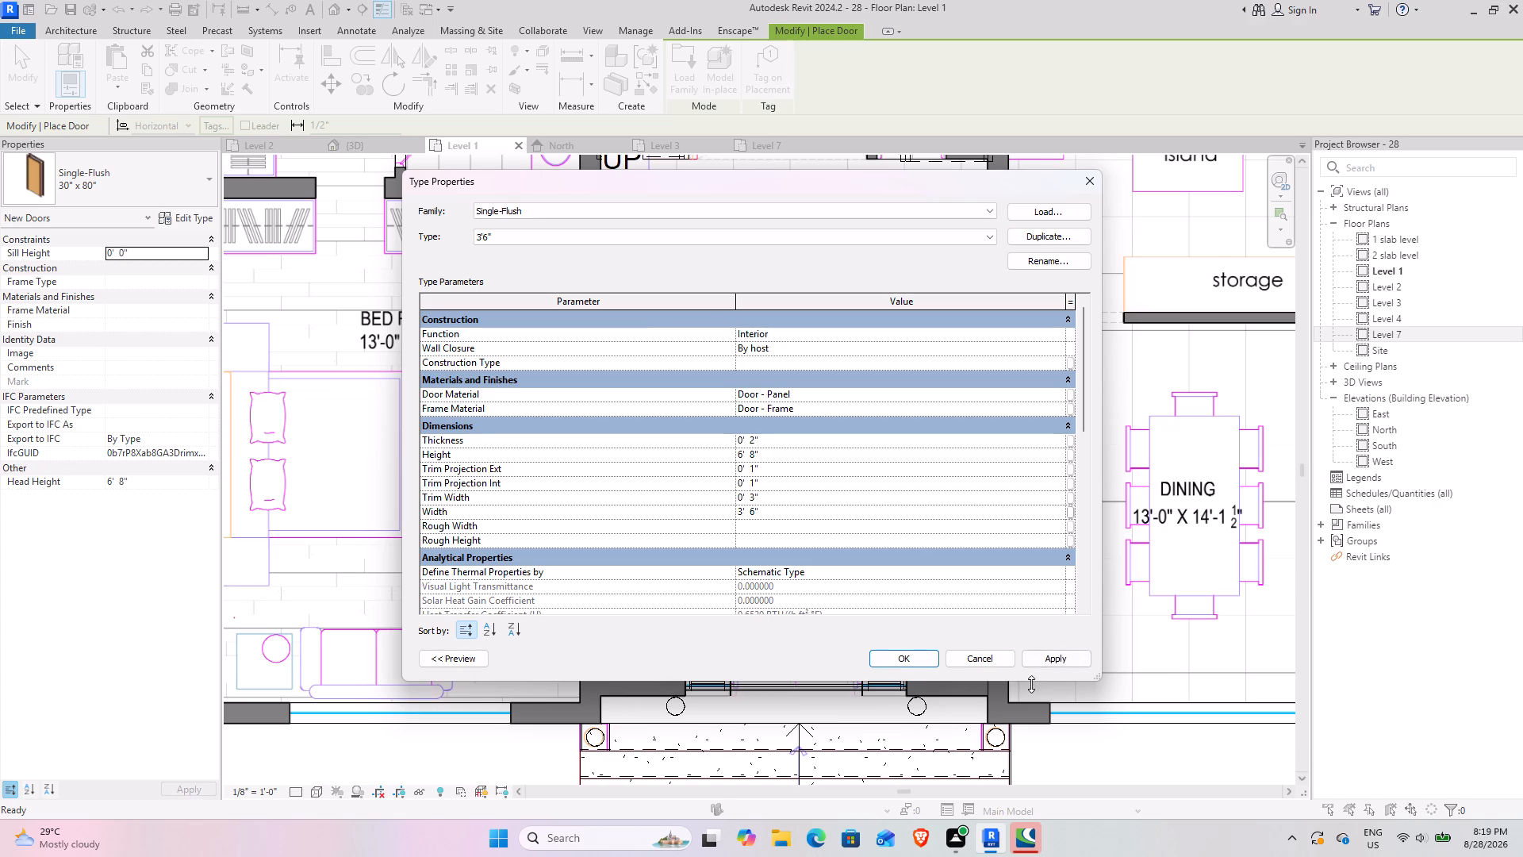
Accept the new 3'6" type and place that Single-Flush door in the Bed Room-1 doorway off the living room, swinging into the bedroom.
{"action": "left_click", "coordinate": [1042, 659]}
{"action": "left_click", "coordinate": [925, 655]}
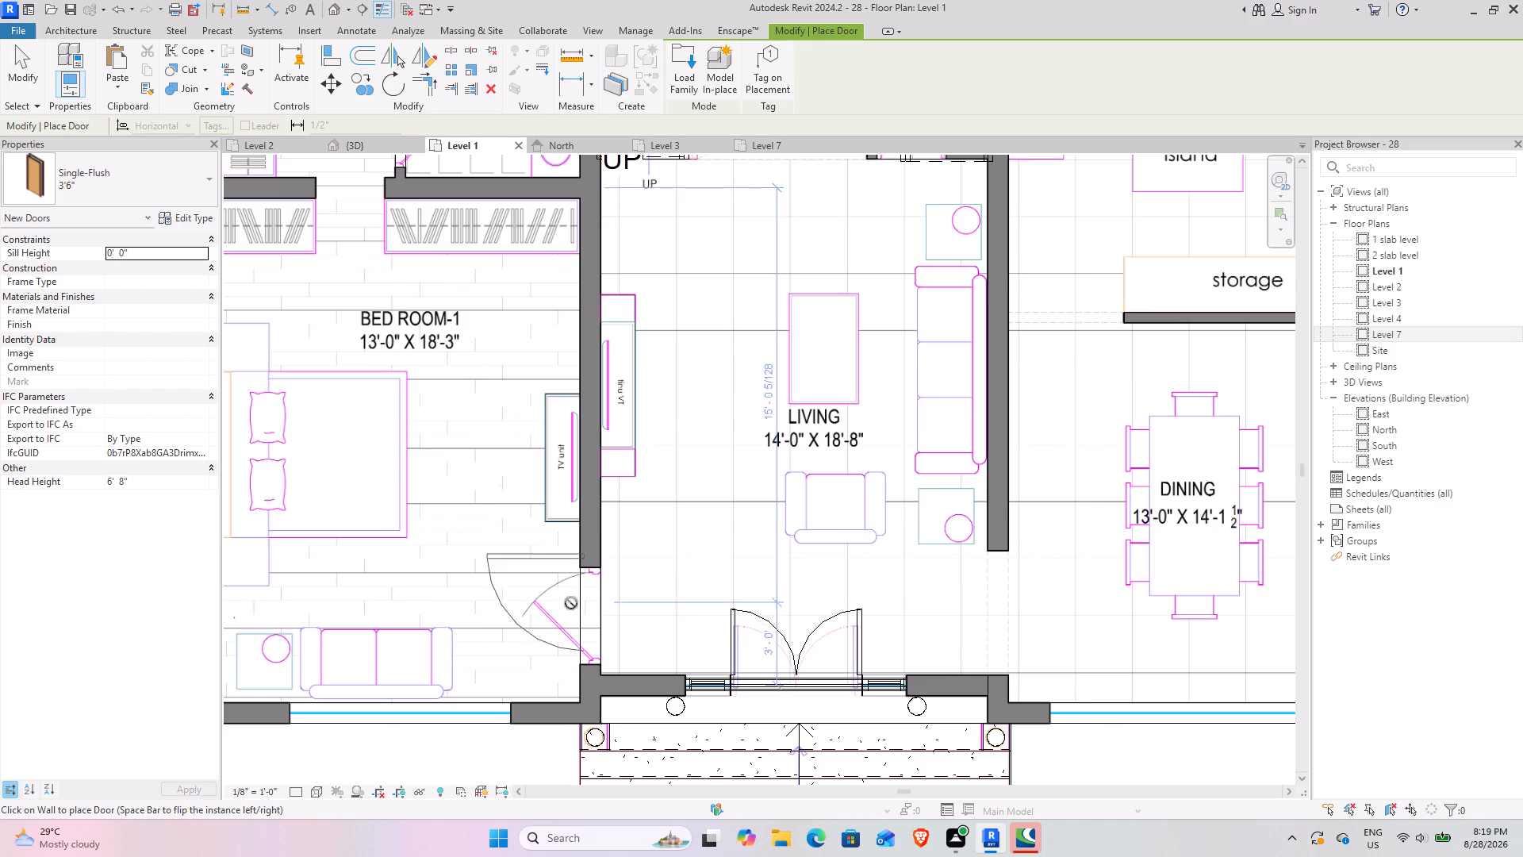
{"action": "scroll", "coordinate": [586, 613], "scroll_direction": "up", "scroll_amount": 5}
{"action": "key", "text": "space"}
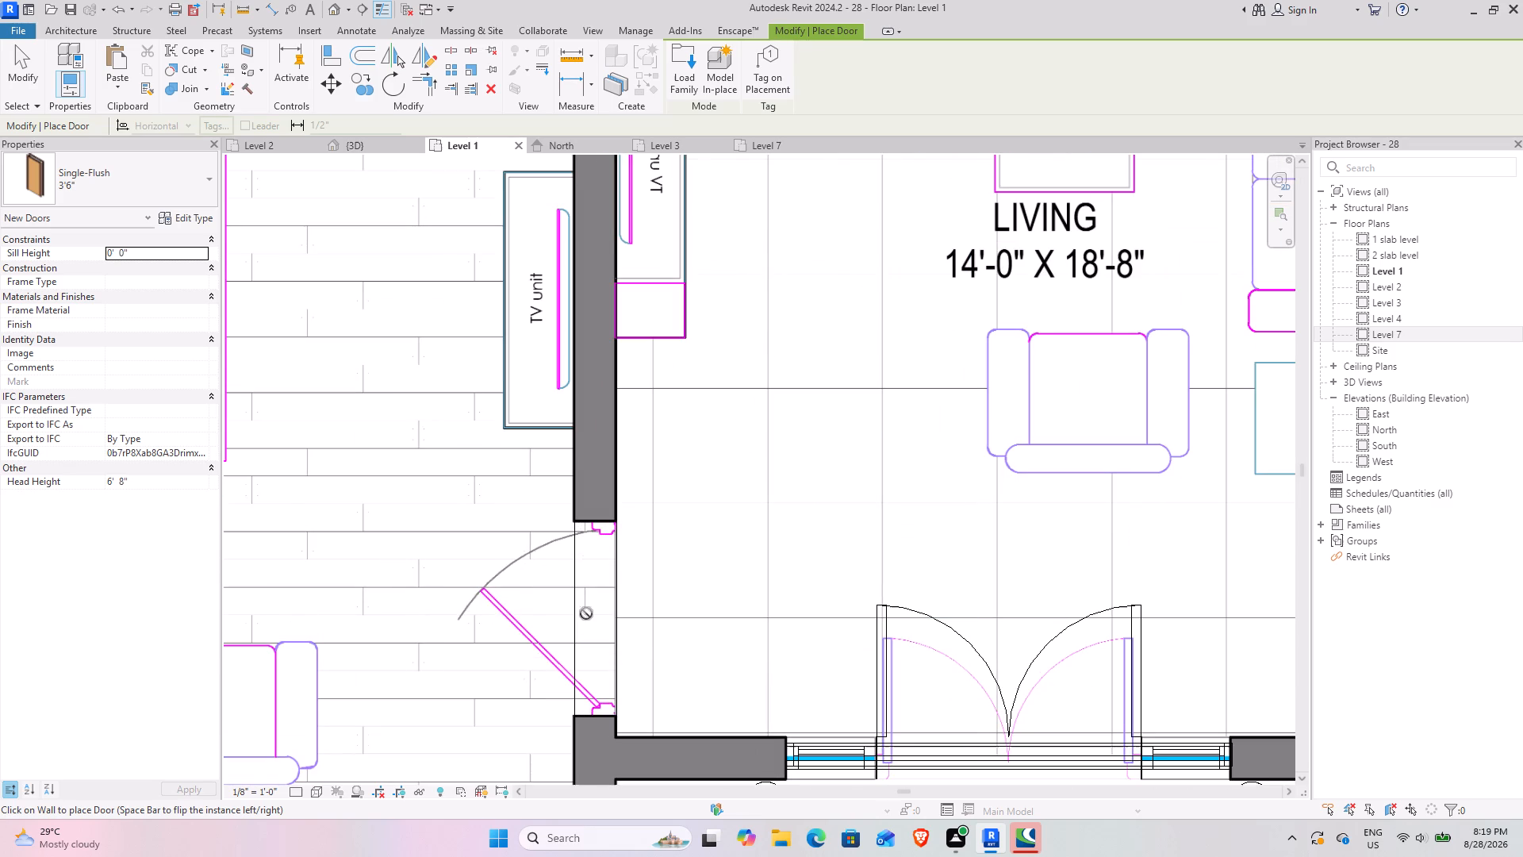
{"action": "key", "text": "space"}
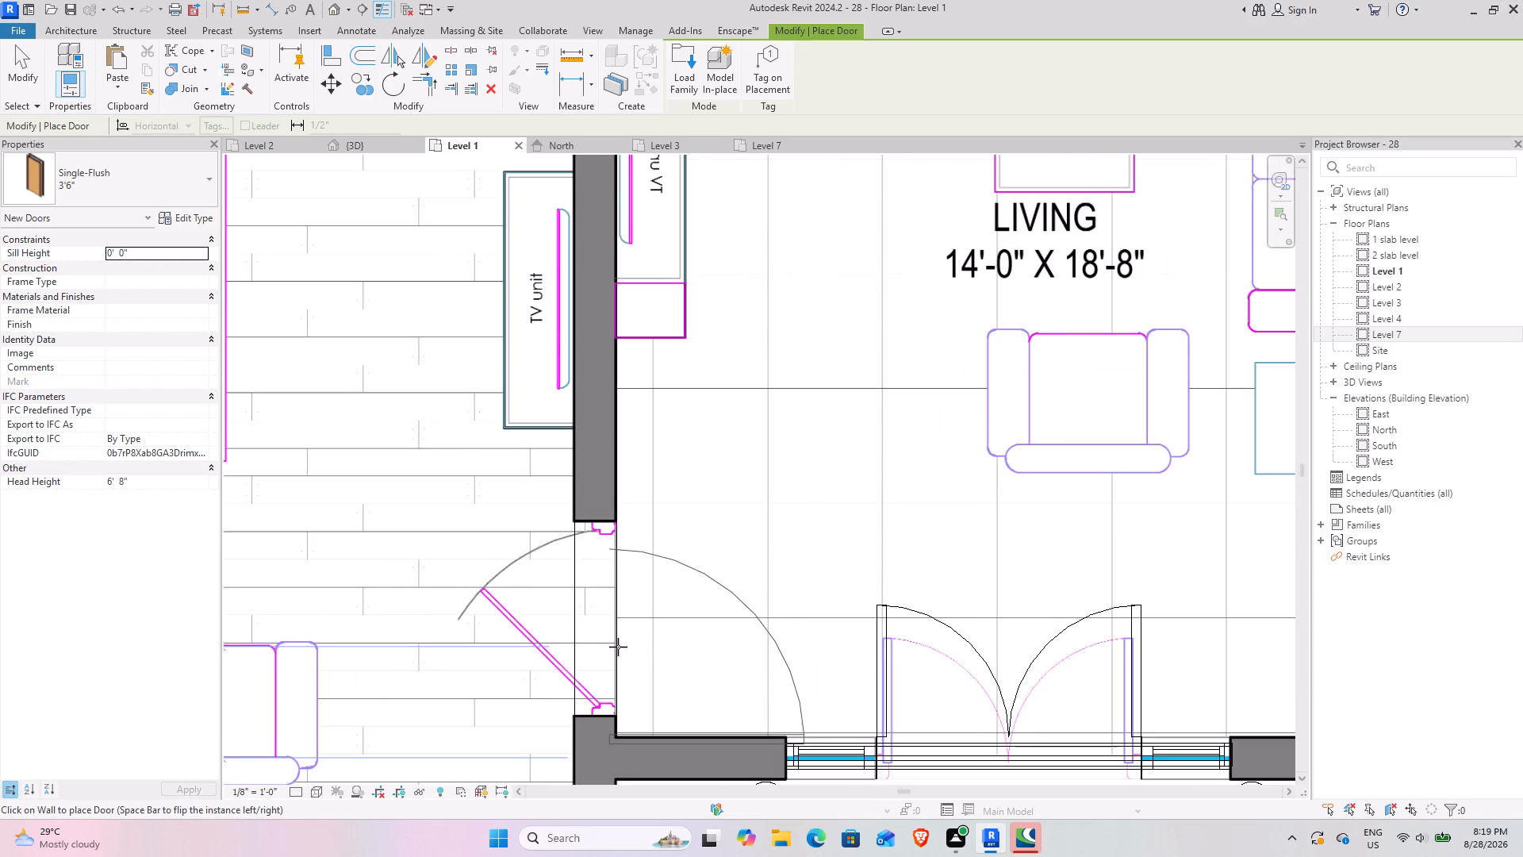
{"action": "key", "text": "space"}
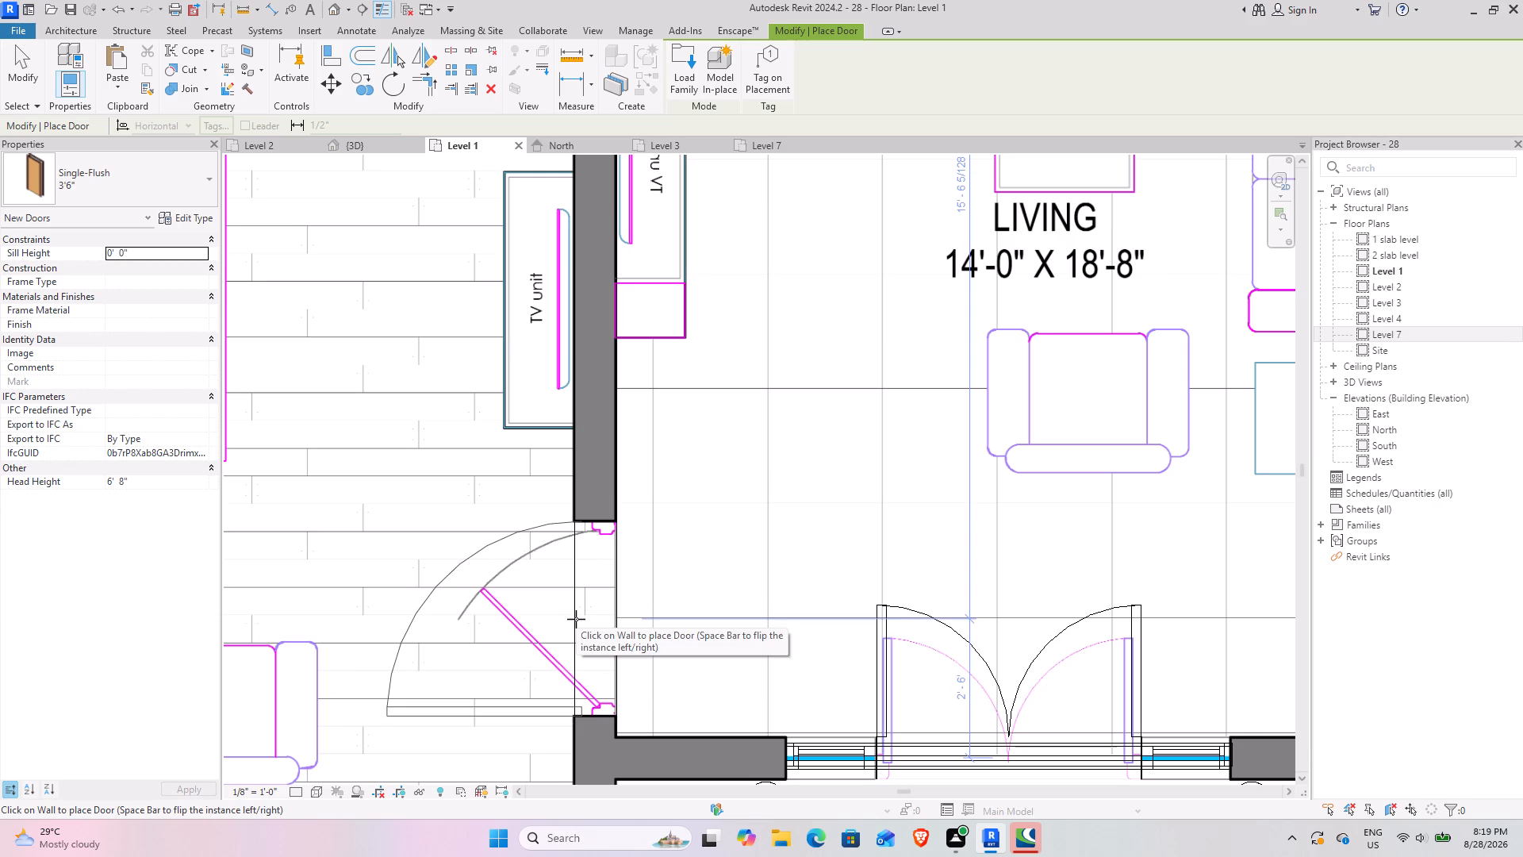
{"action": "left_click", "coordinate": [576, 619]}
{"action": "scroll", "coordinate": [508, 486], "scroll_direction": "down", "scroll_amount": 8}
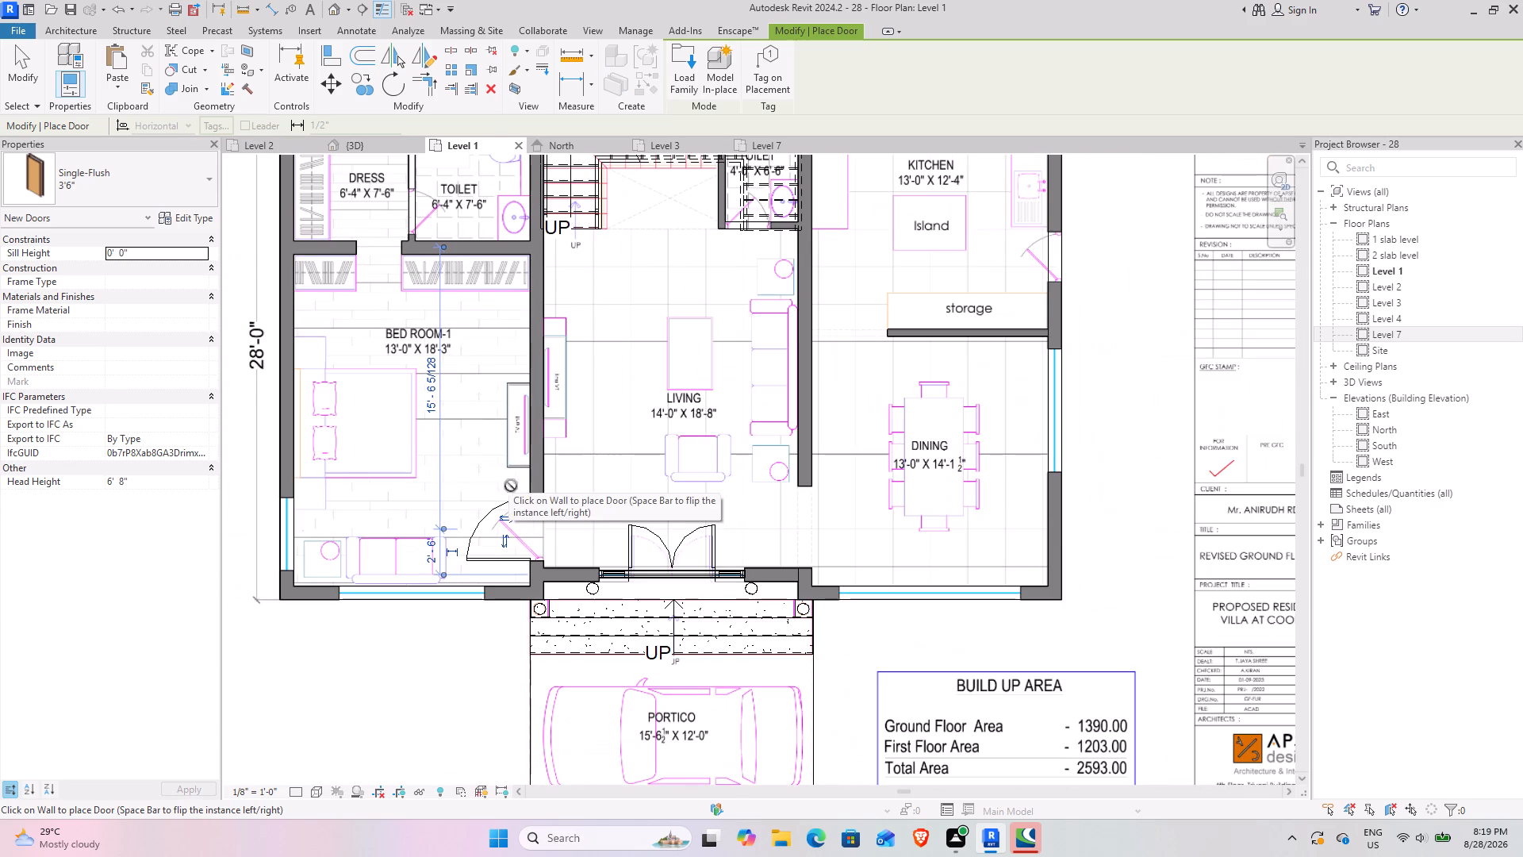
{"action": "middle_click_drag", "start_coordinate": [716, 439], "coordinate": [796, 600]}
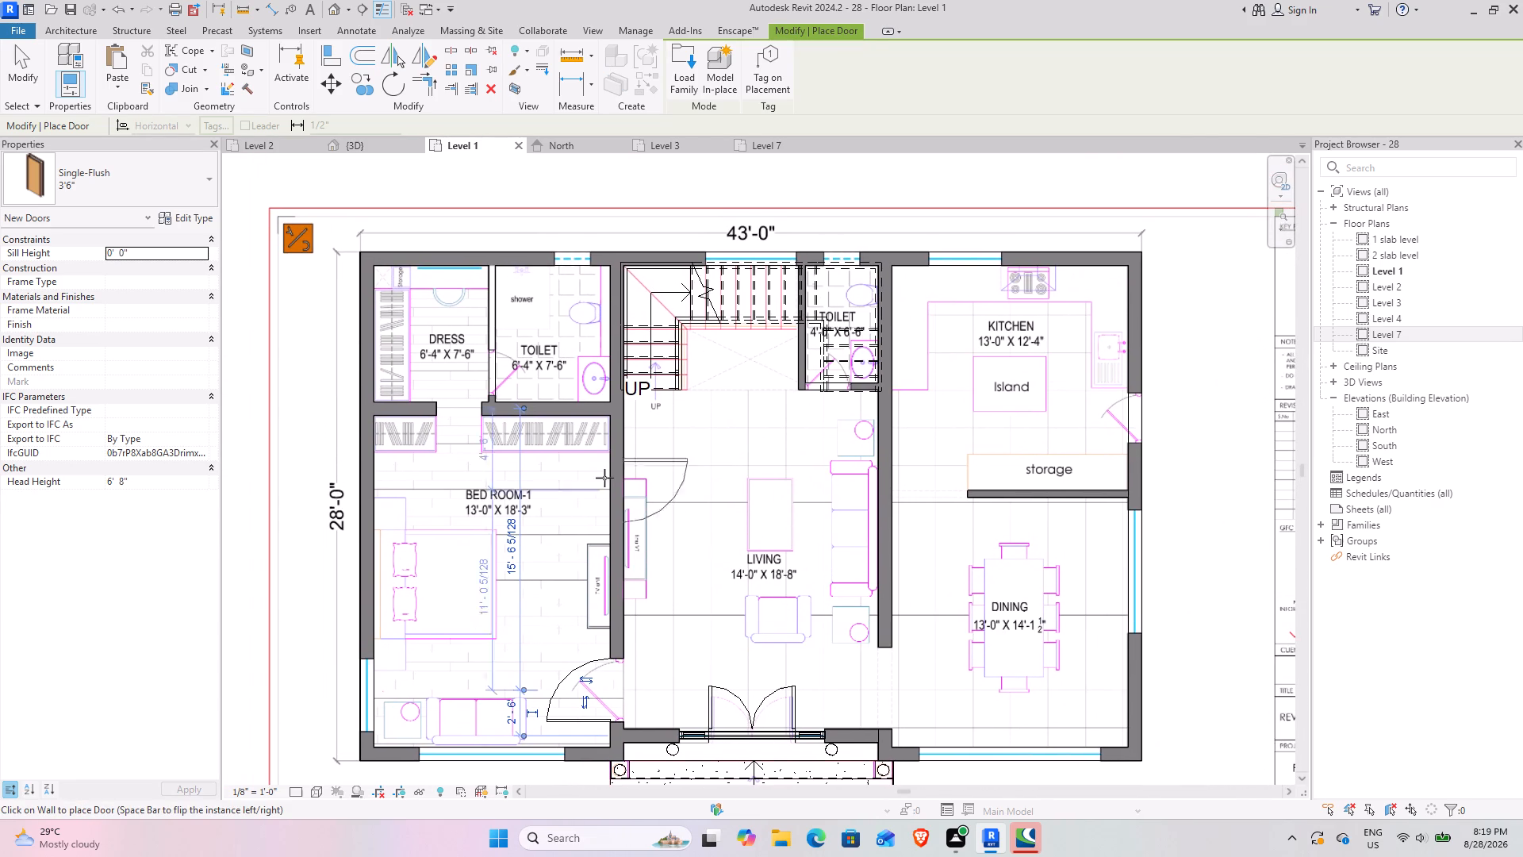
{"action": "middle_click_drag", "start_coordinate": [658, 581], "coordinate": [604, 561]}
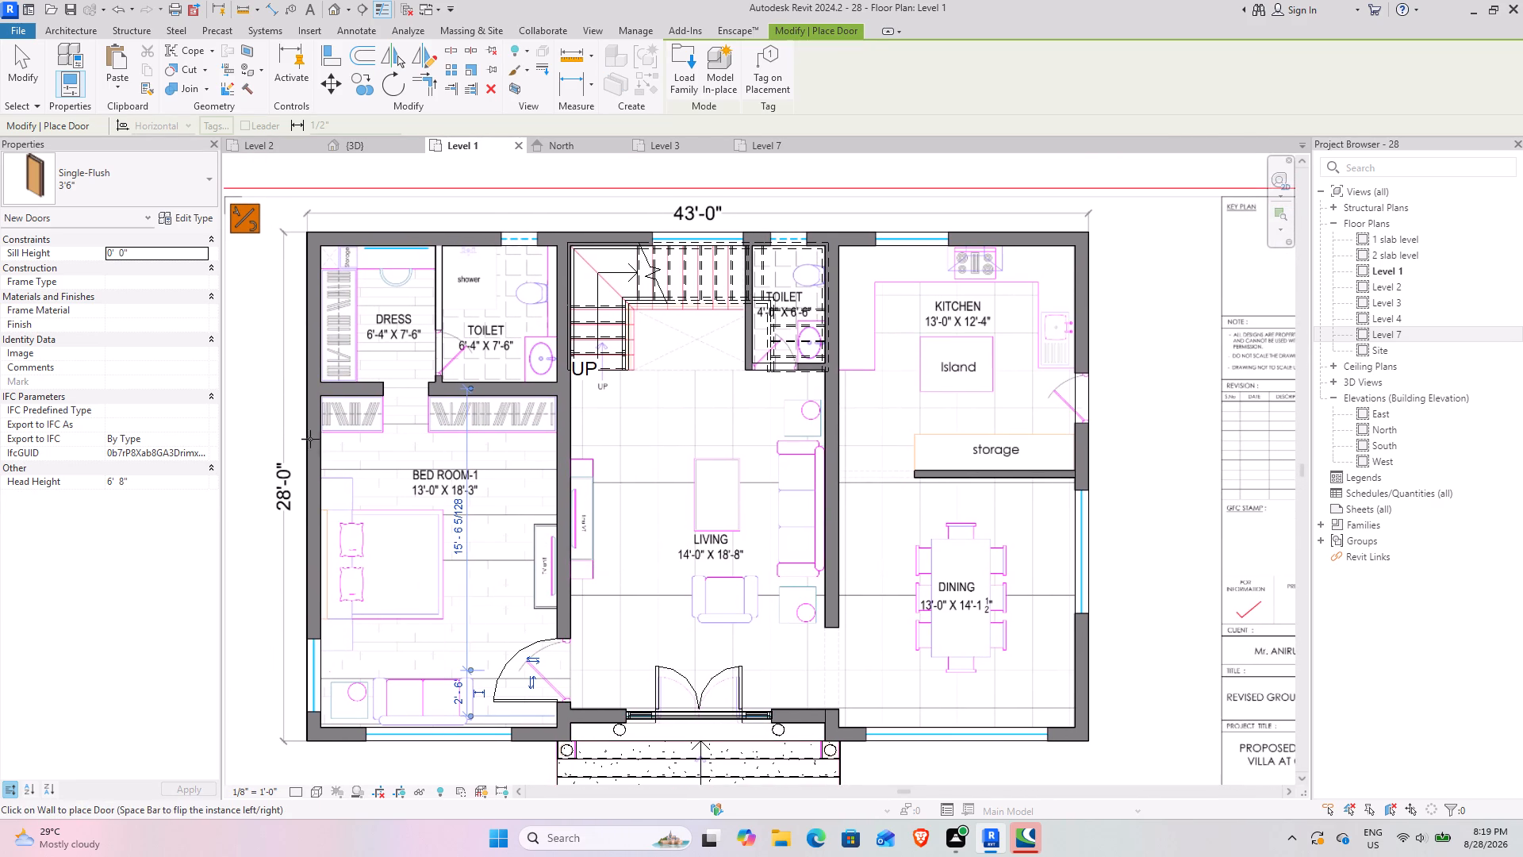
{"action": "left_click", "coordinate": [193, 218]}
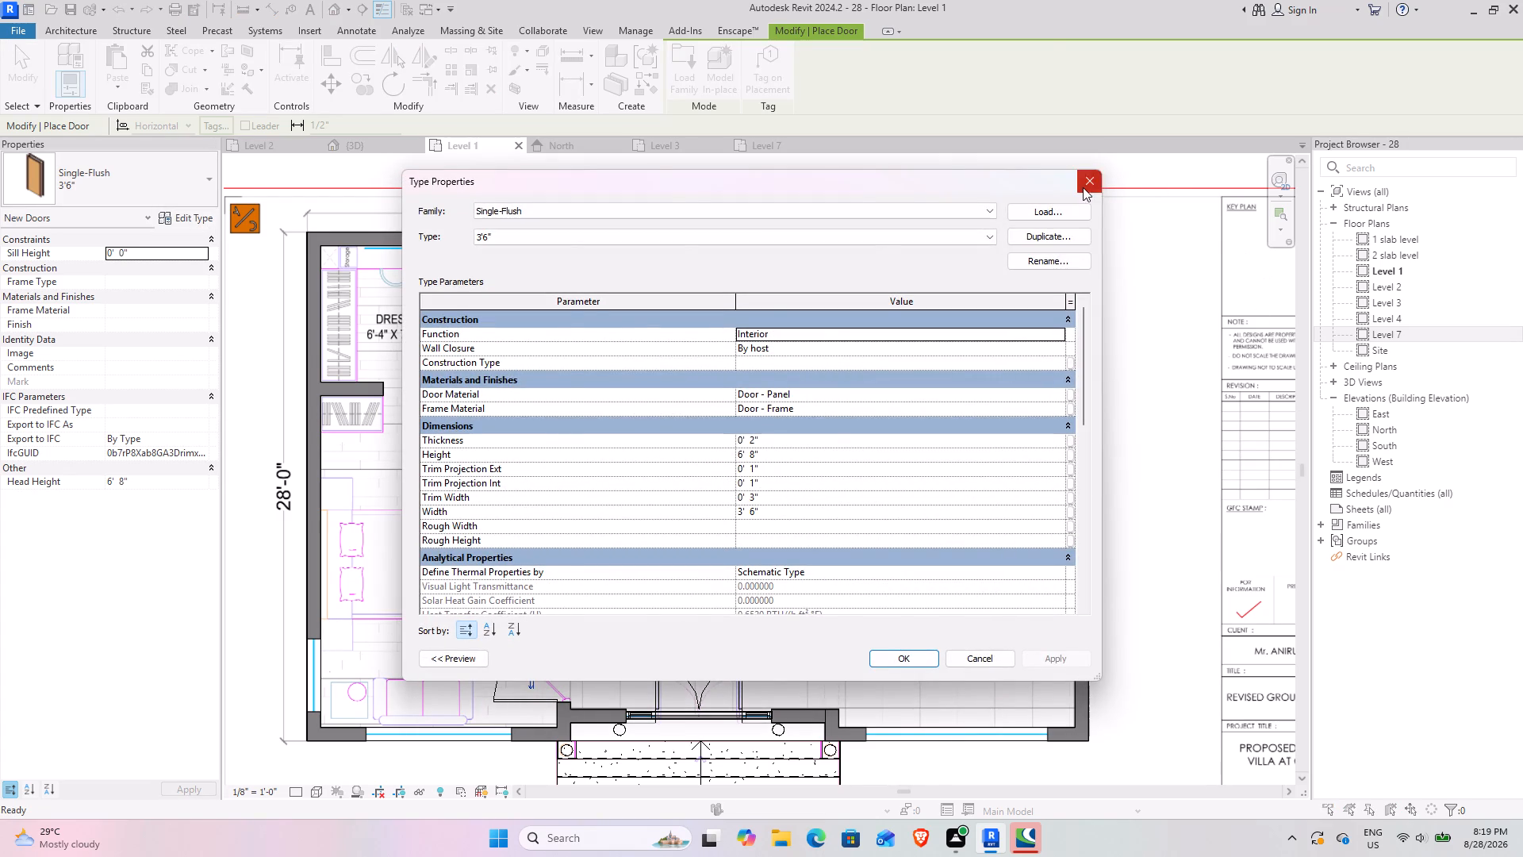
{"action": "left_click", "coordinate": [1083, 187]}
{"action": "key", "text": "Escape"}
Measure the width of the doorway opening between the dressing room and its toilet.
{"action": "key", "text": "m"}
{"action": "key", "text": "b"}
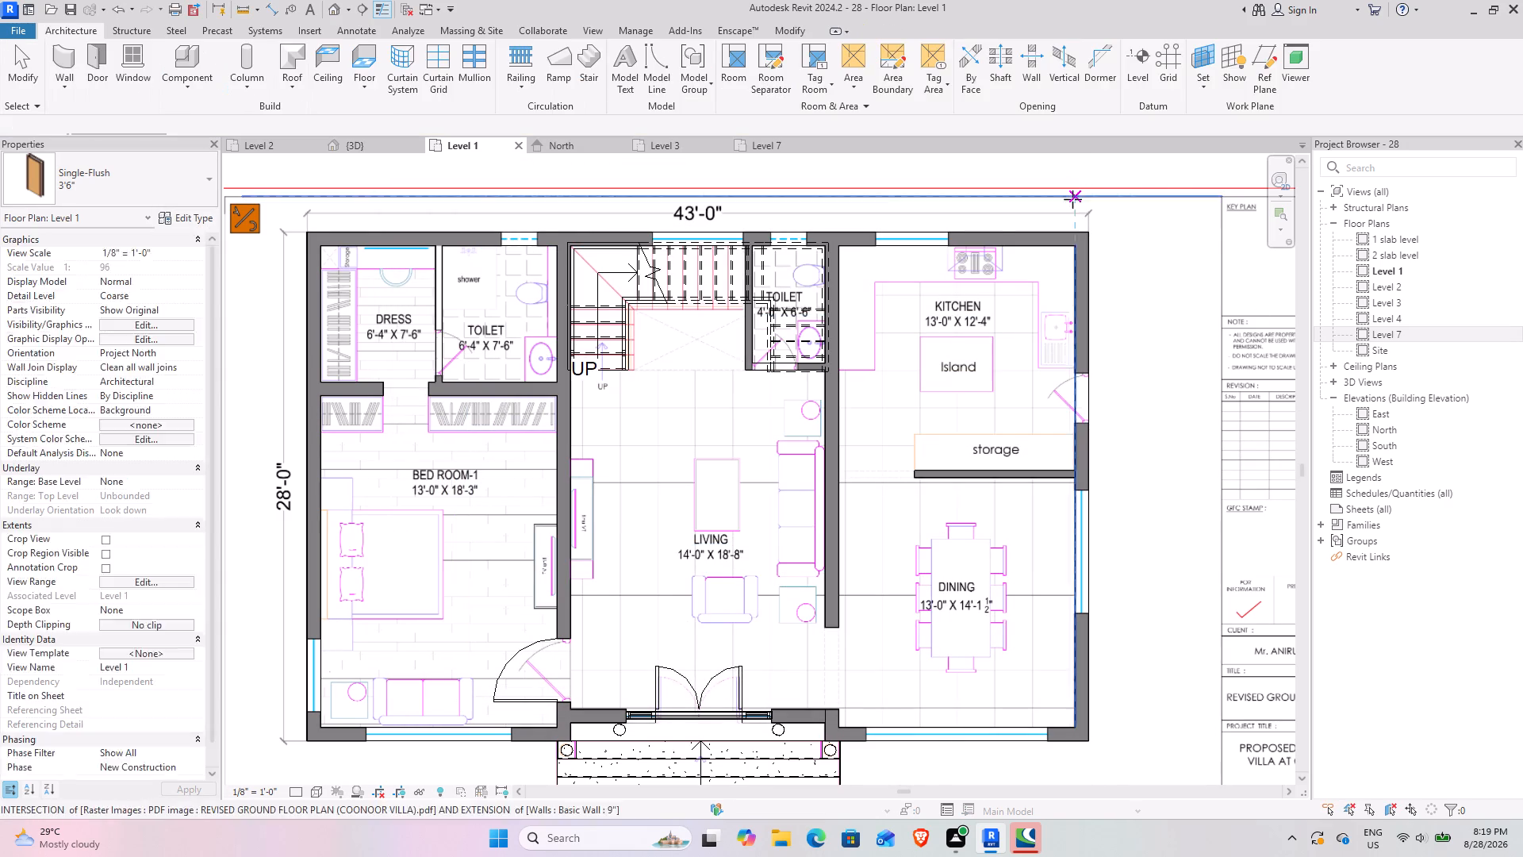
{"action": "scroll", "coordinate": [367, 317], "scroll_direction": "up", "scroll_amount": 12}
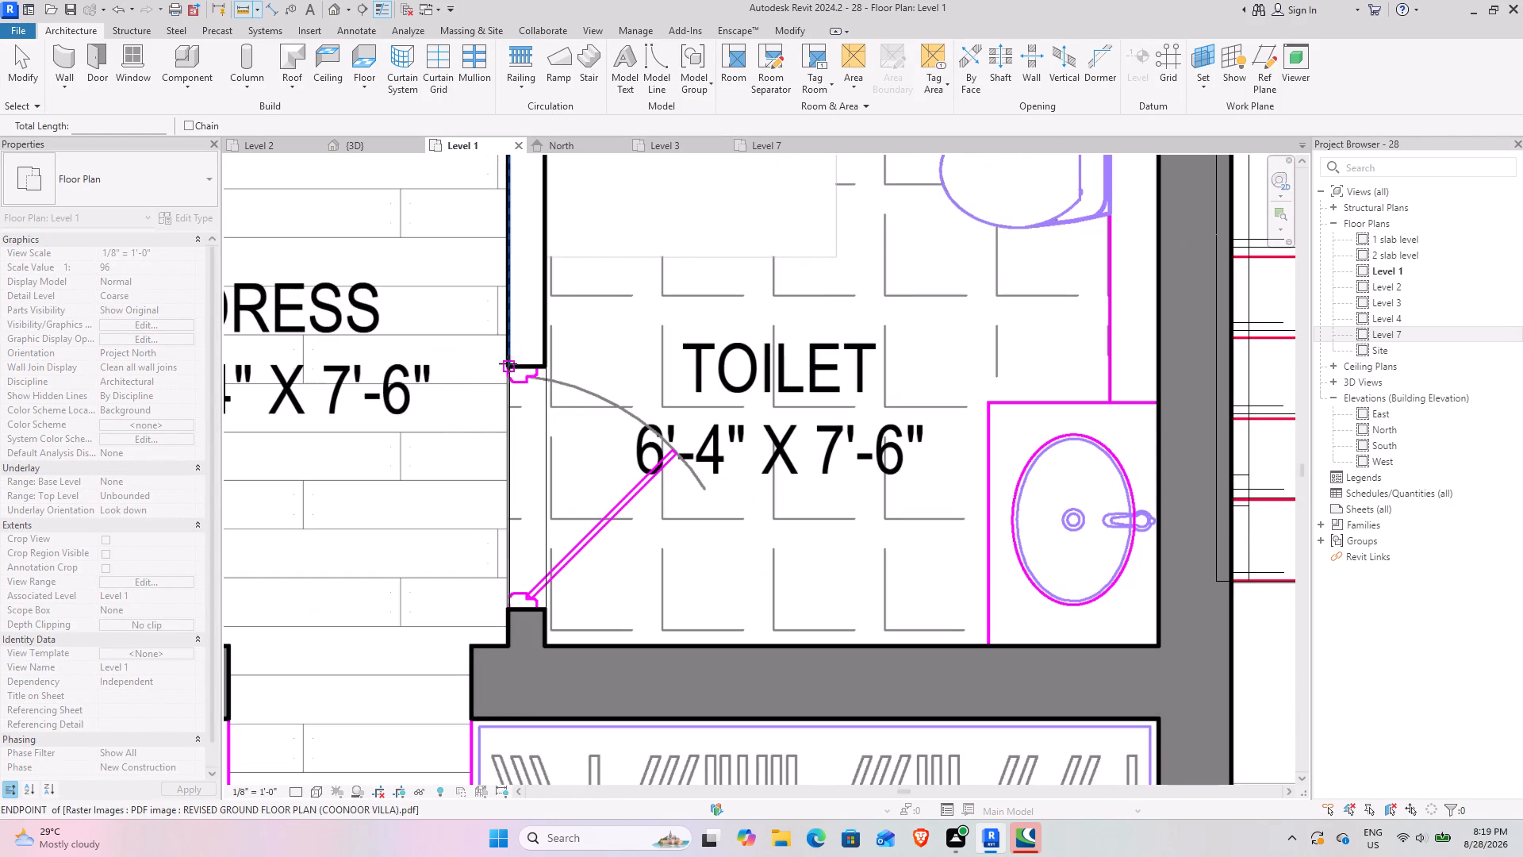
{"action": "left_click", "coordinate": [511, 366]}
{"action": "left_click", "coordinate": [508, 610]}
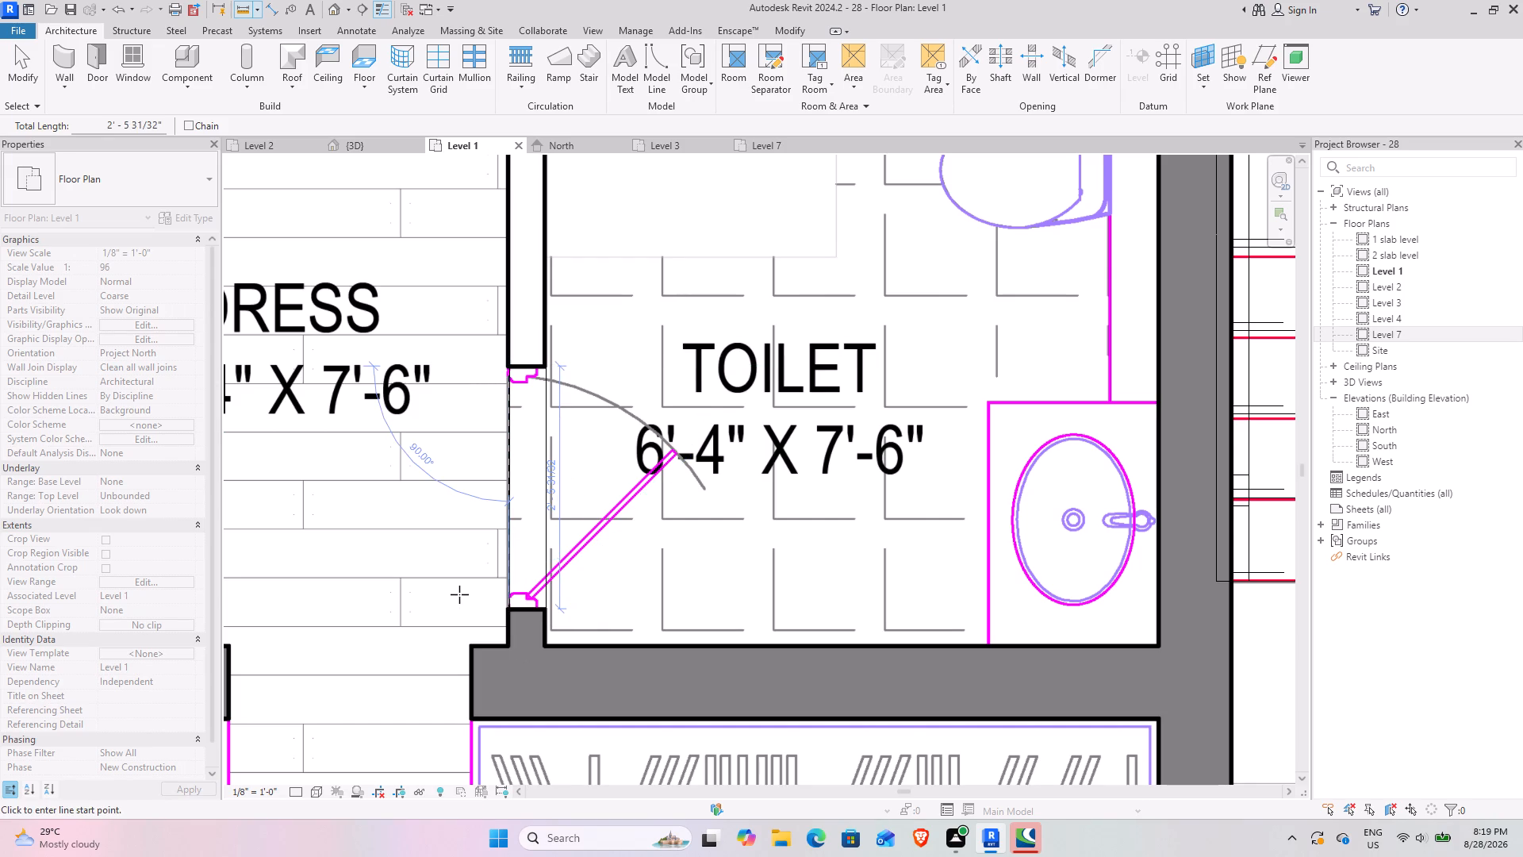
{"action": "key", "text": "Escape"}
{"action": "key", "text": "Escape"}
{"action": "key", "text": "Escape"}
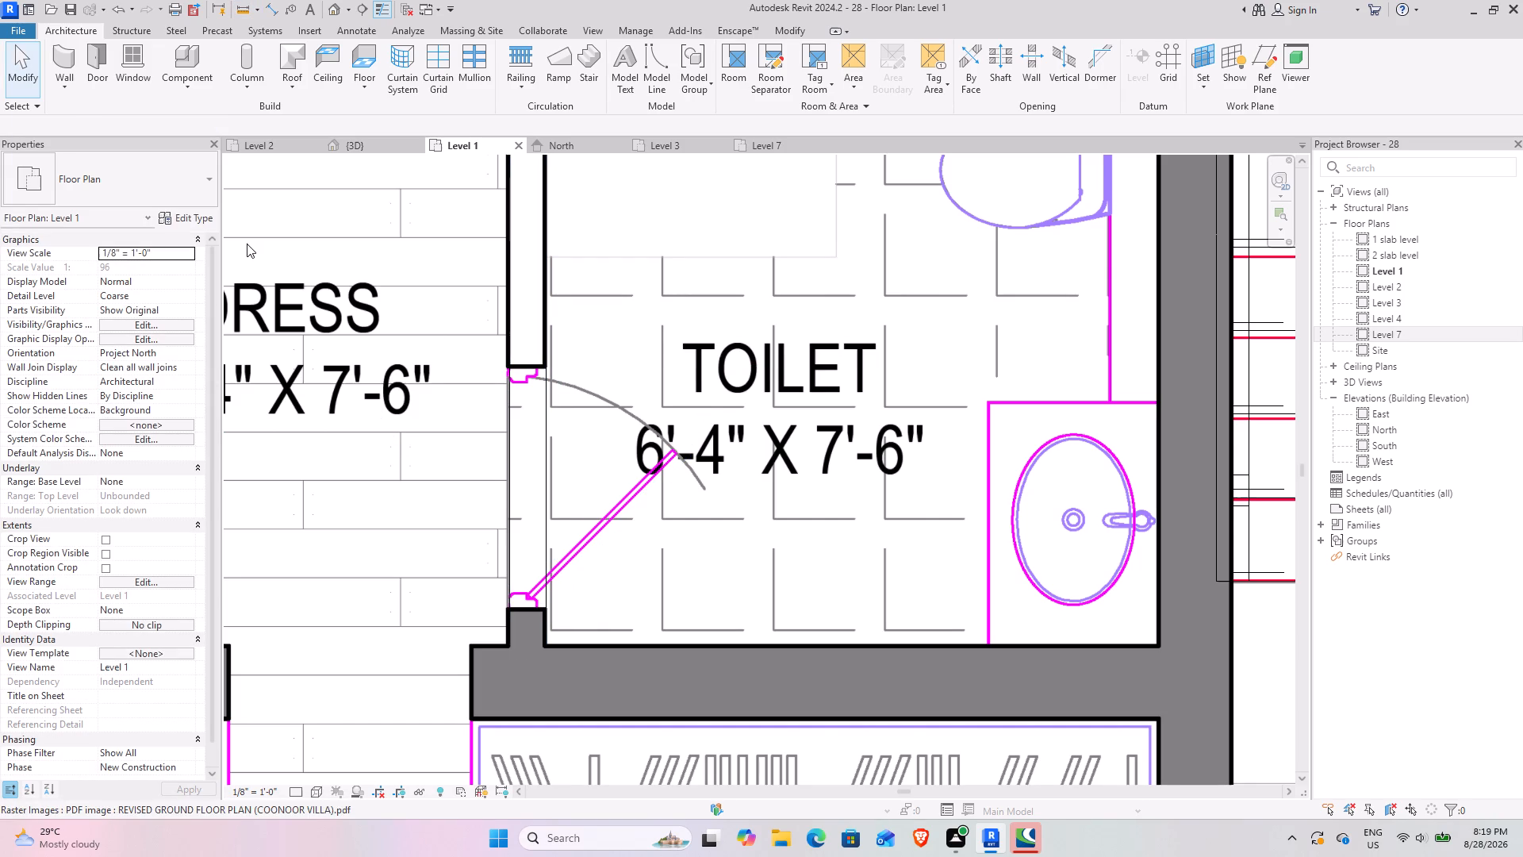
Place a Single-Flush 30" x 80" door in the doorway between the dressing room and toilet, swinging into the toilet.
{"action": "left_click", "coordinate": [94, 65]}
{"action": "left_click", "coordinate": [103, 168]}
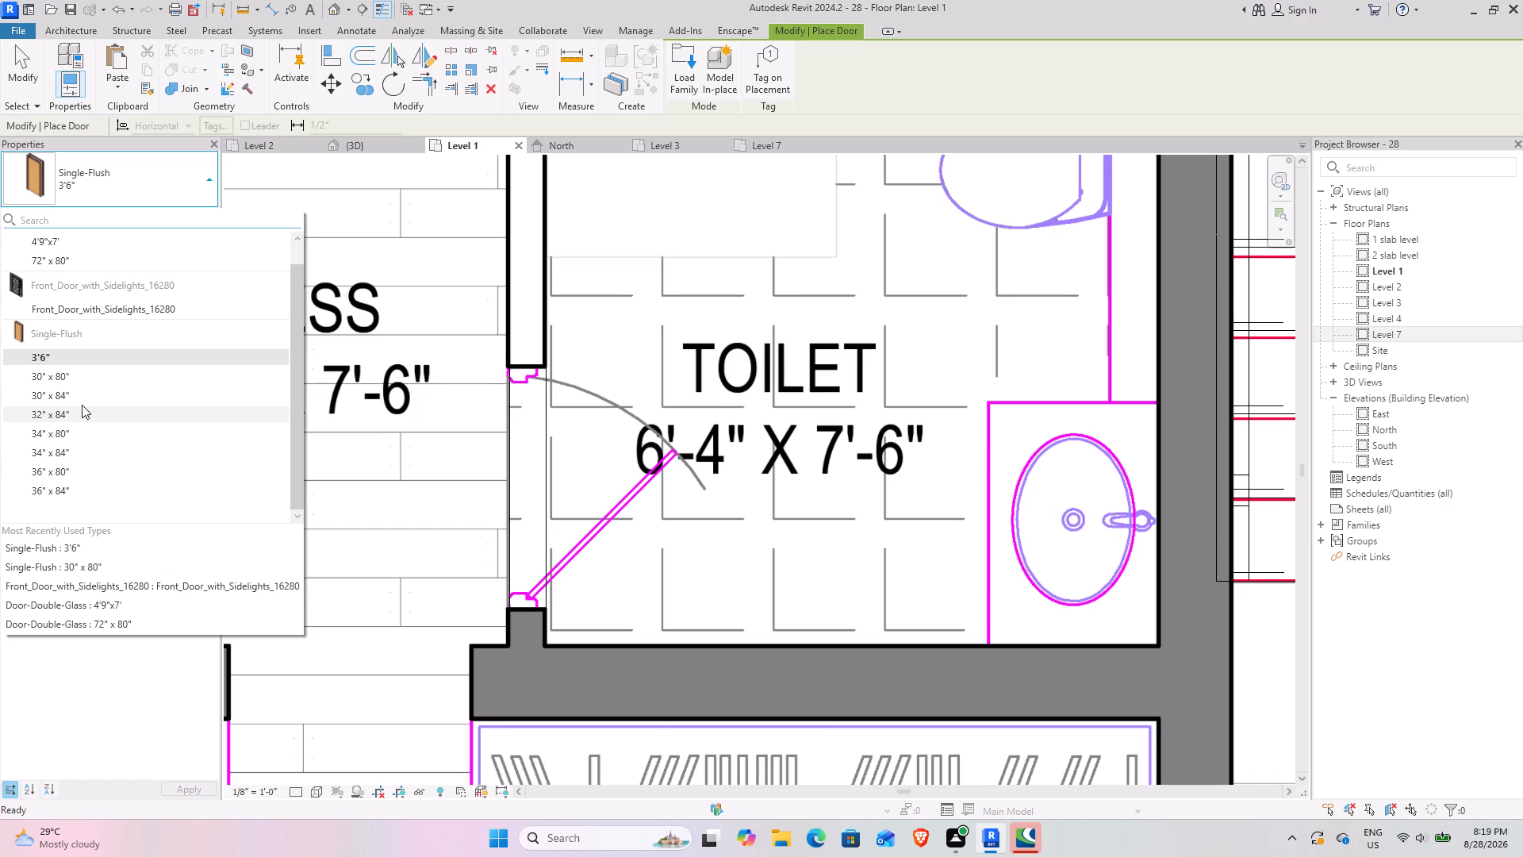
{"action": "left_click", "coordinate": [81, 369]}
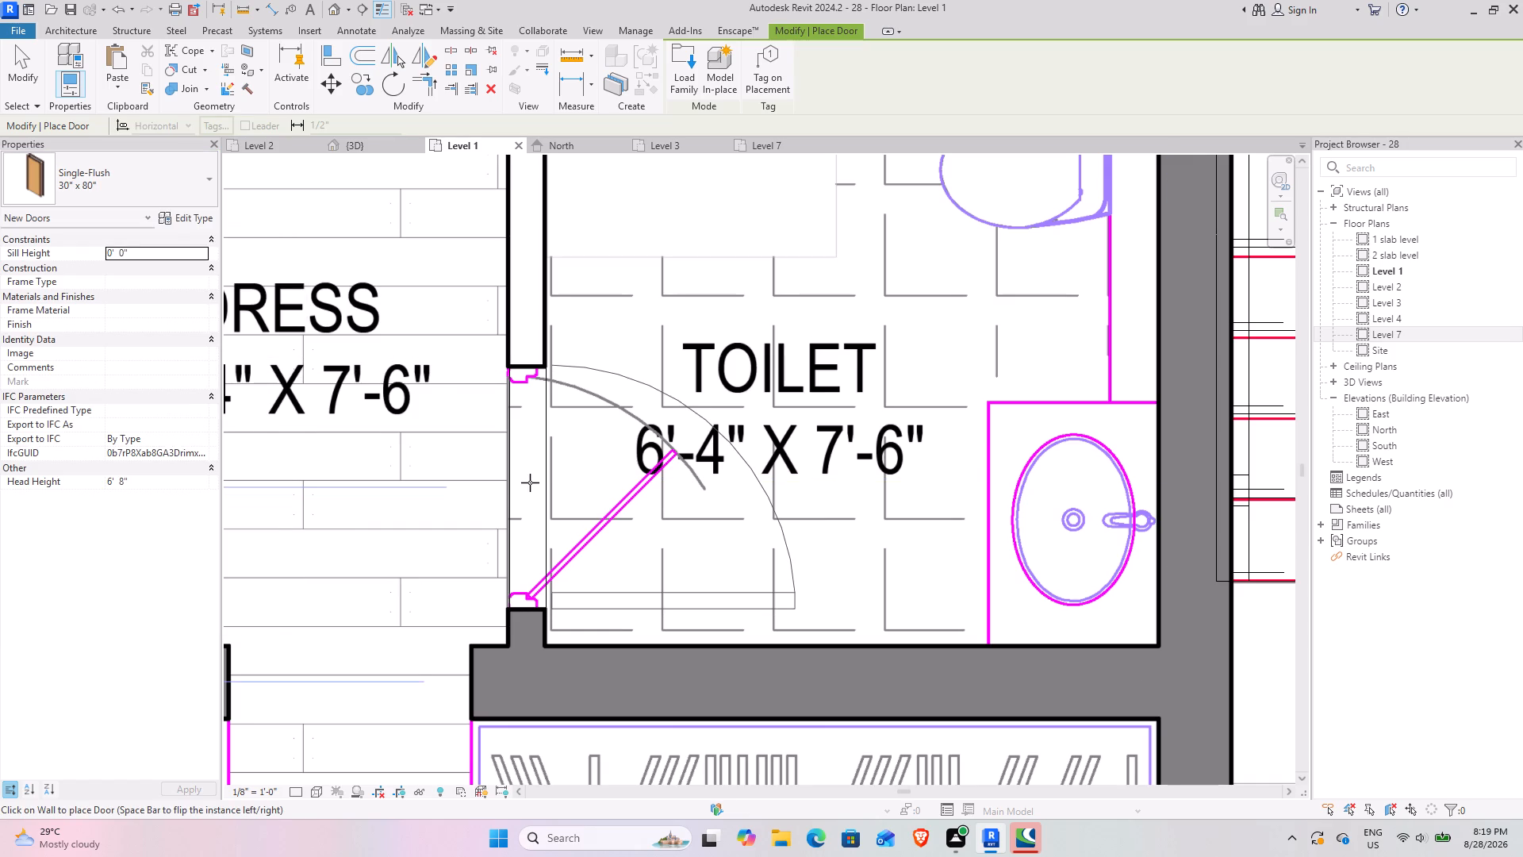
{"action": "left_click", "coordinate": [528, 494]}
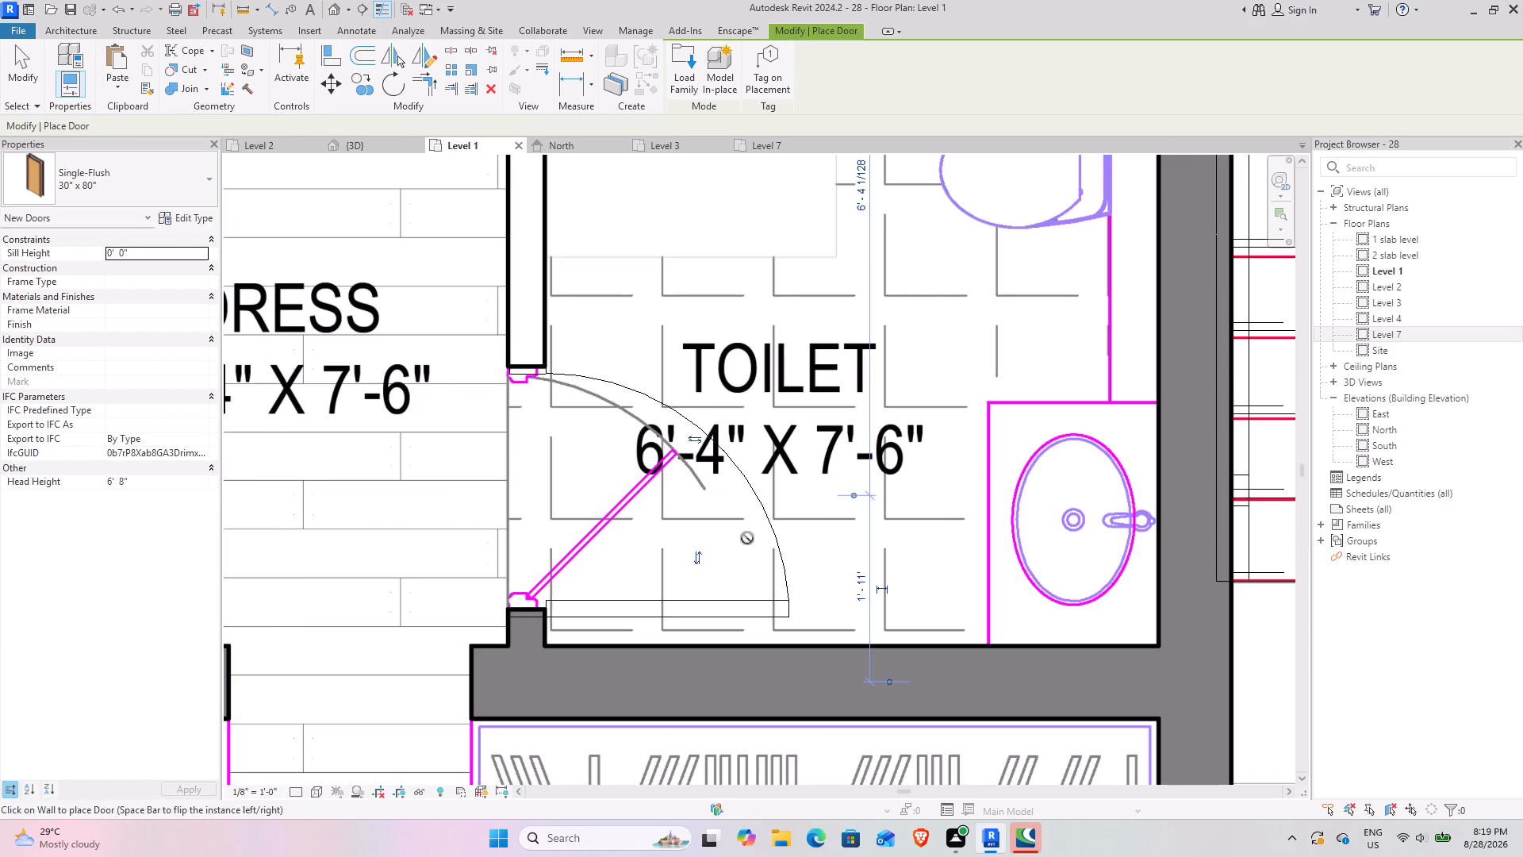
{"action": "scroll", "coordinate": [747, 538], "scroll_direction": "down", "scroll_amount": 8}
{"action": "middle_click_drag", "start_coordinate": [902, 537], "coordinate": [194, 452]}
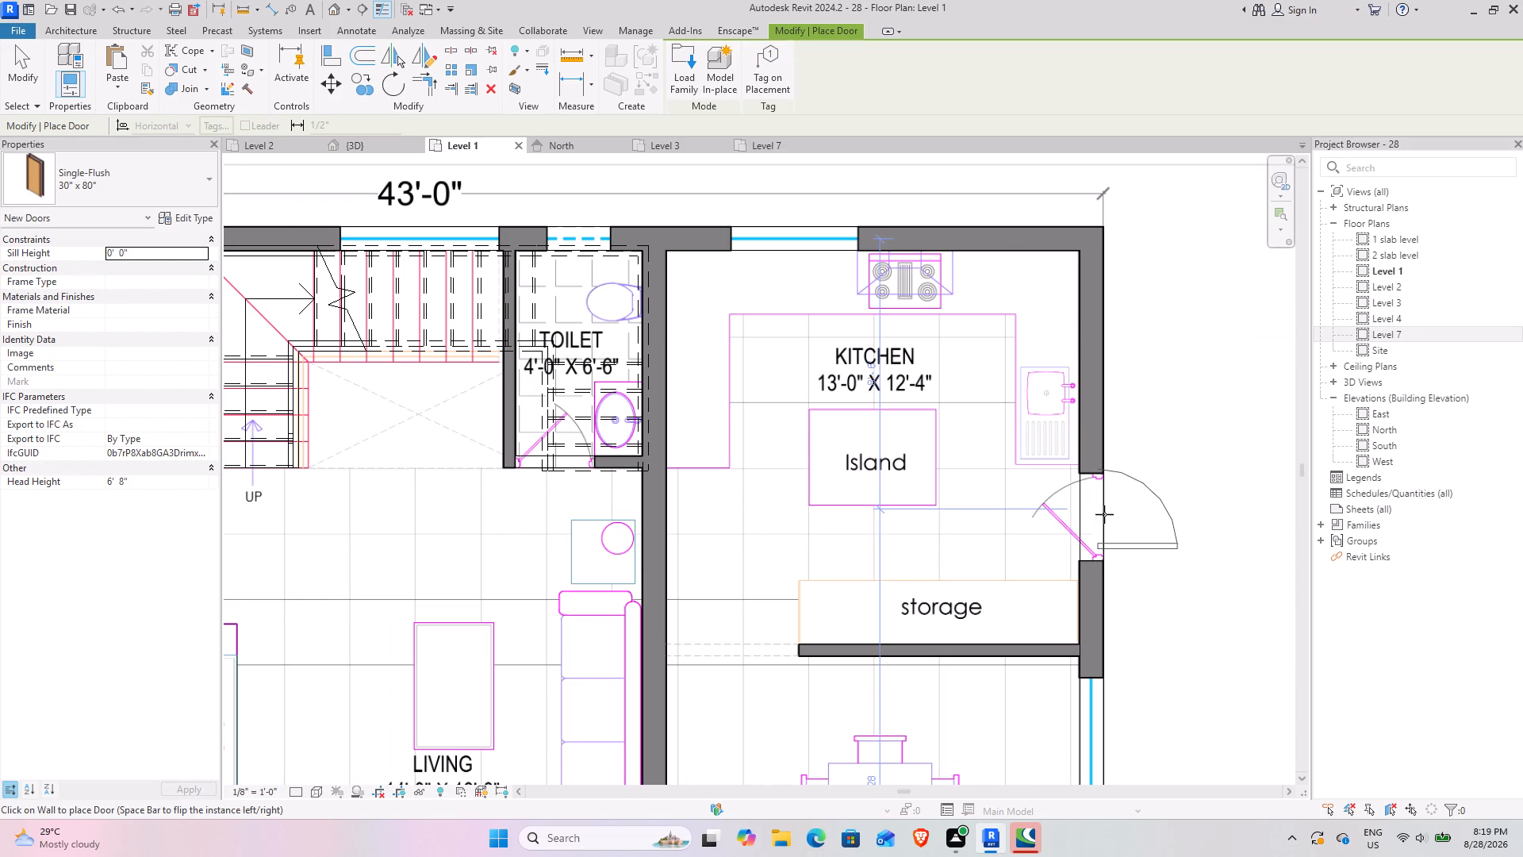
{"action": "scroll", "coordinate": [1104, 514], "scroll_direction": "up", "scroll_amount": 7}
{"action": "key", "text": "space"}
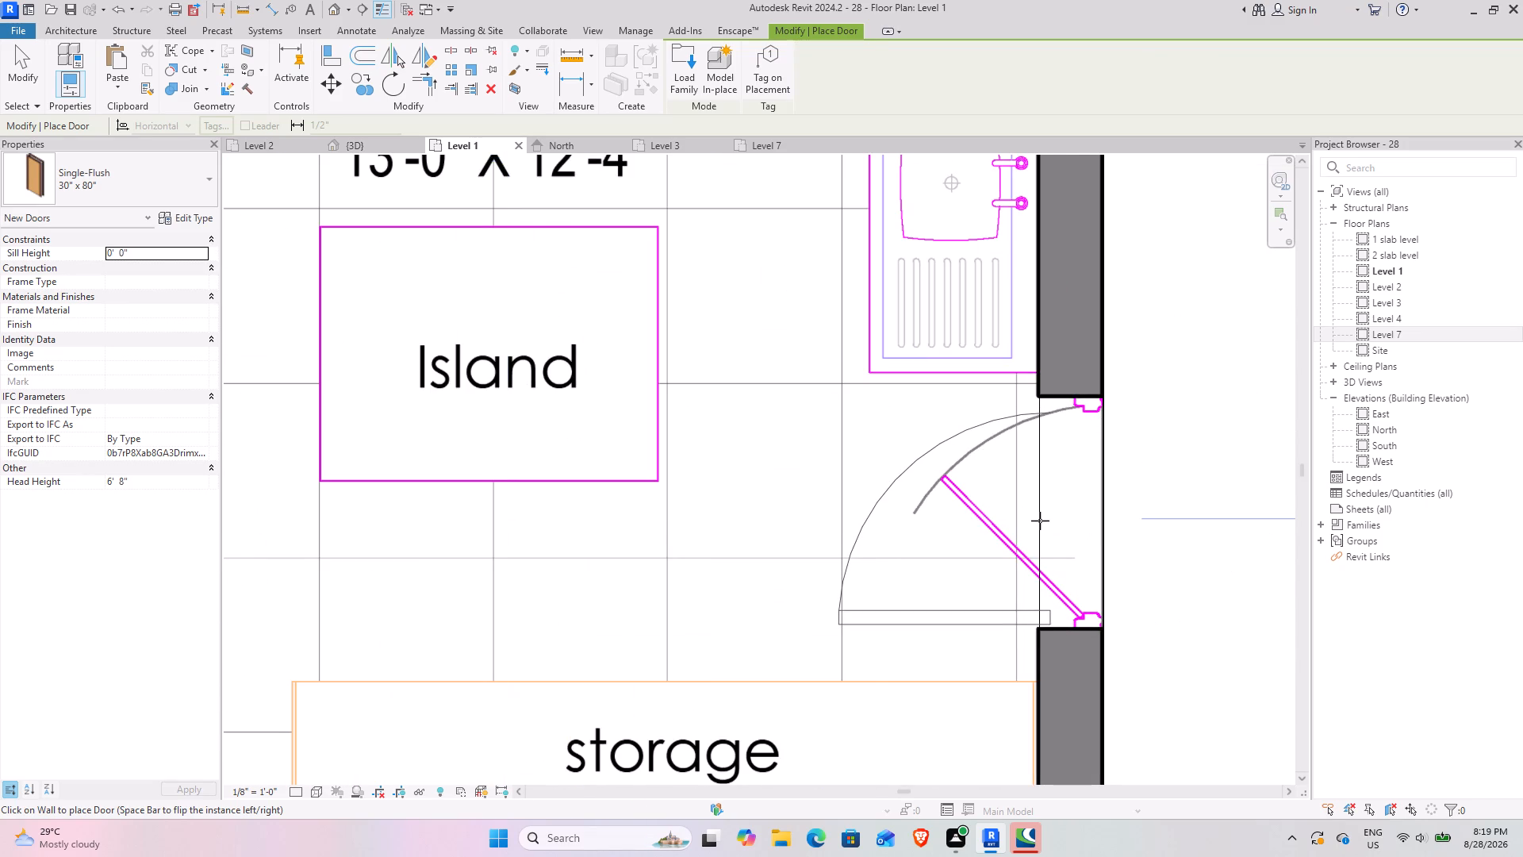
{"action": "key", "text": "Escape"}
Measure the width of the kitchen's doorway opening in the exterior wall.
{"action": "key", "text": "m"}
{"action": "key", "text": "b"}
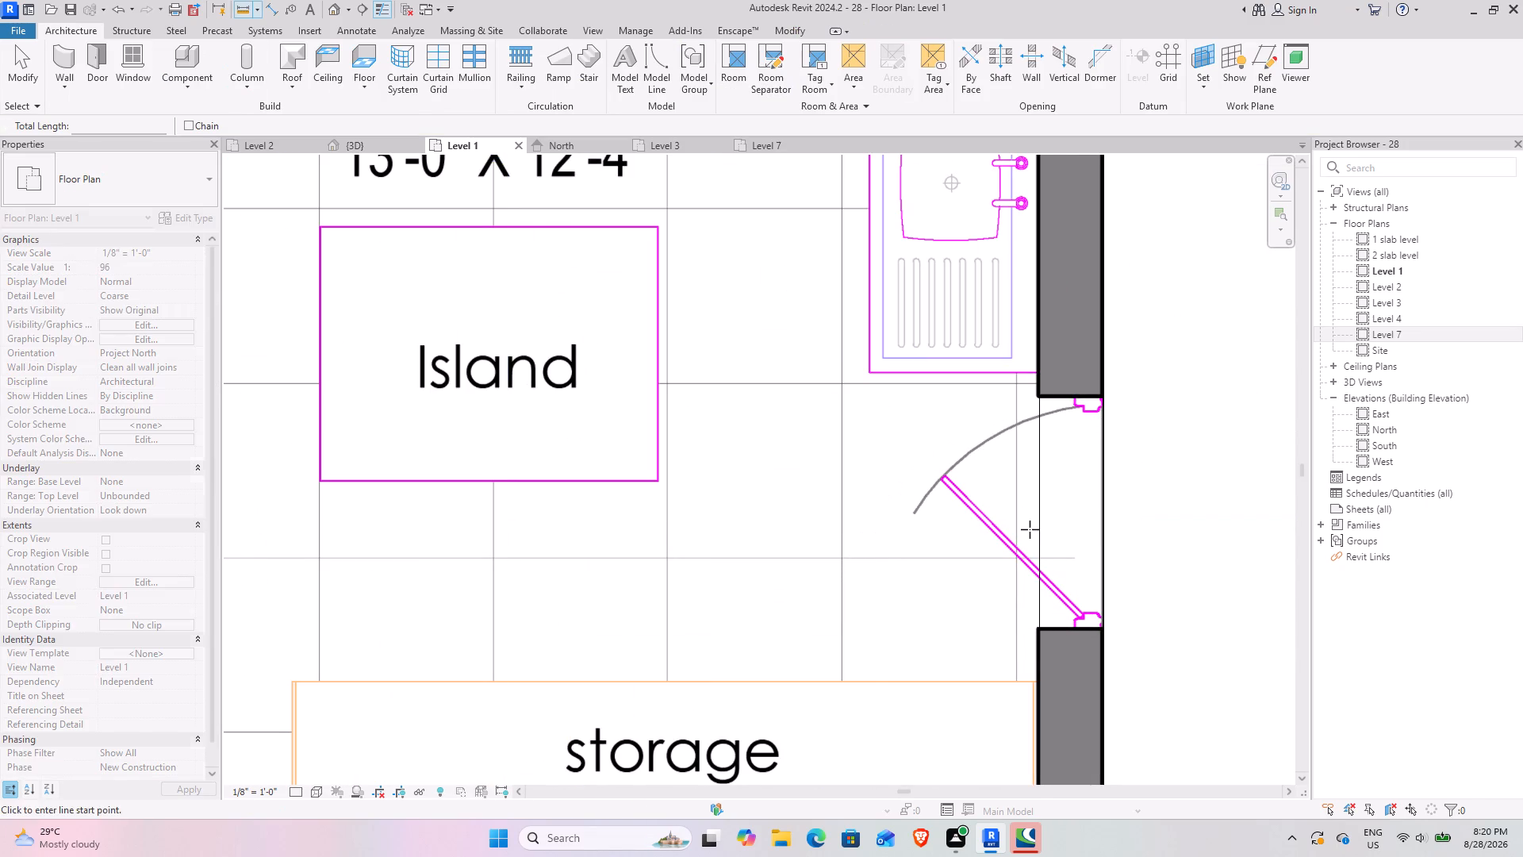
{"action": "left_click", "coordinate": [1040, 394]}
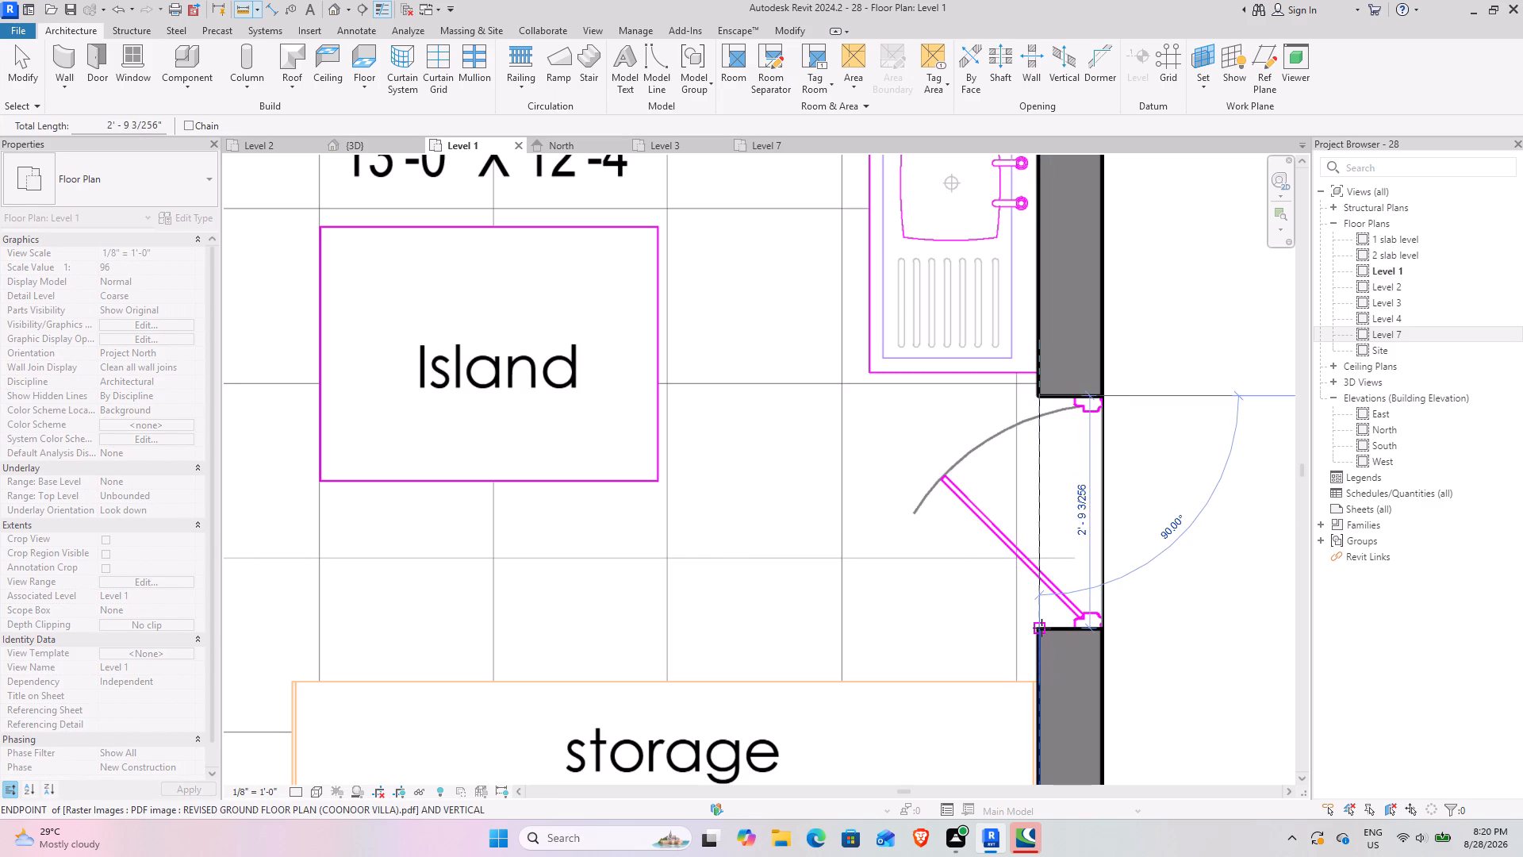
{"action": "key", "text": "Escape"}
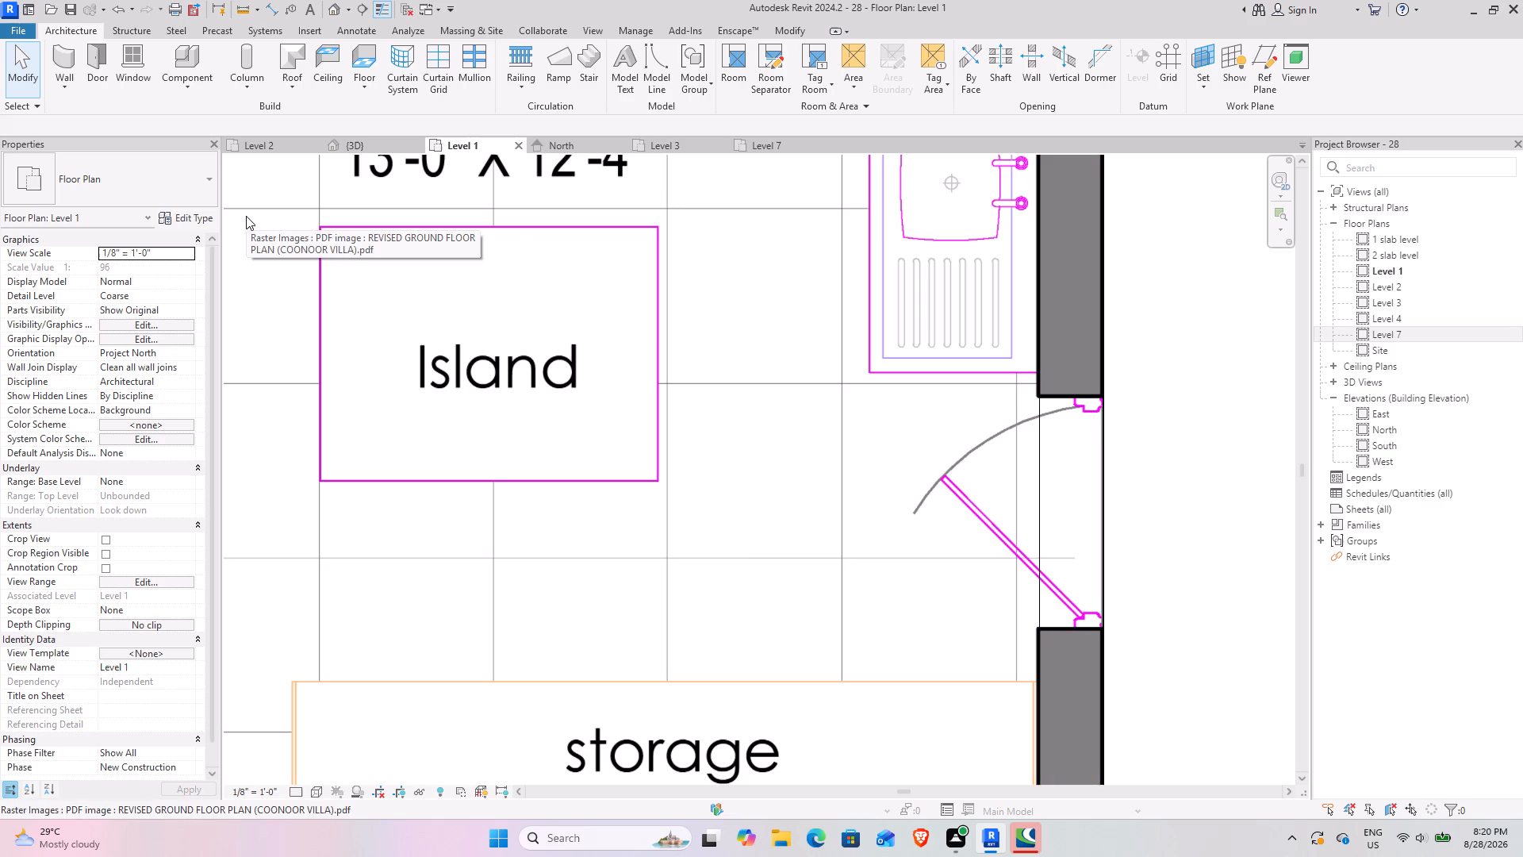
Place a Single-Flush 32" x 84" door in the kitchen's exterior doorway, swinging inward with its hinge on the storage side.
{"action": "left_click", "coordinate": [83, 53]}
{"action": "left_click", "coordinate": [122, 175]}
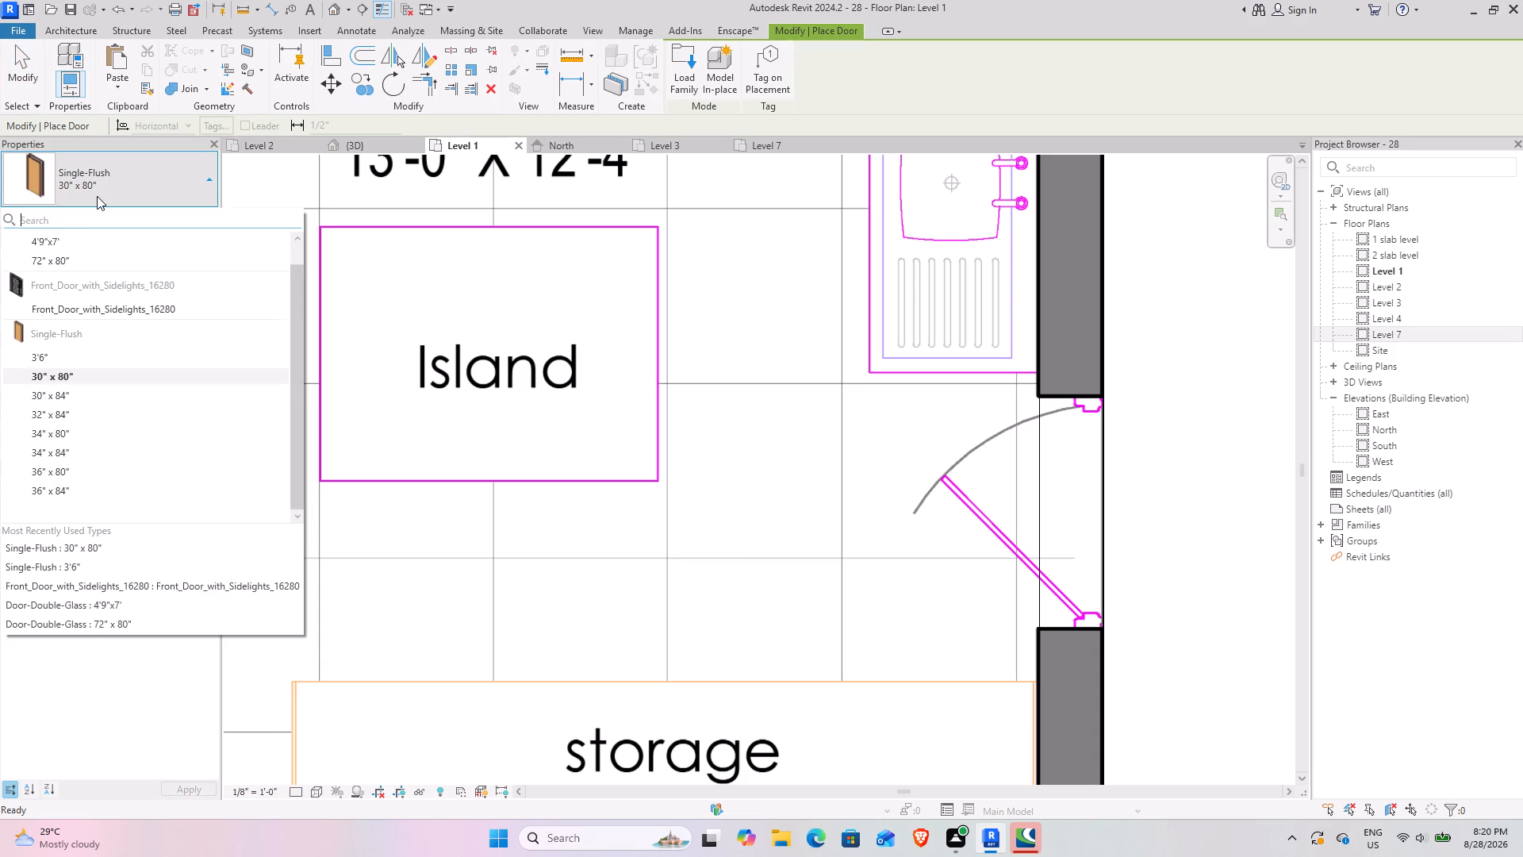
{"action": "left_click", "coordinate": [71, 412]}
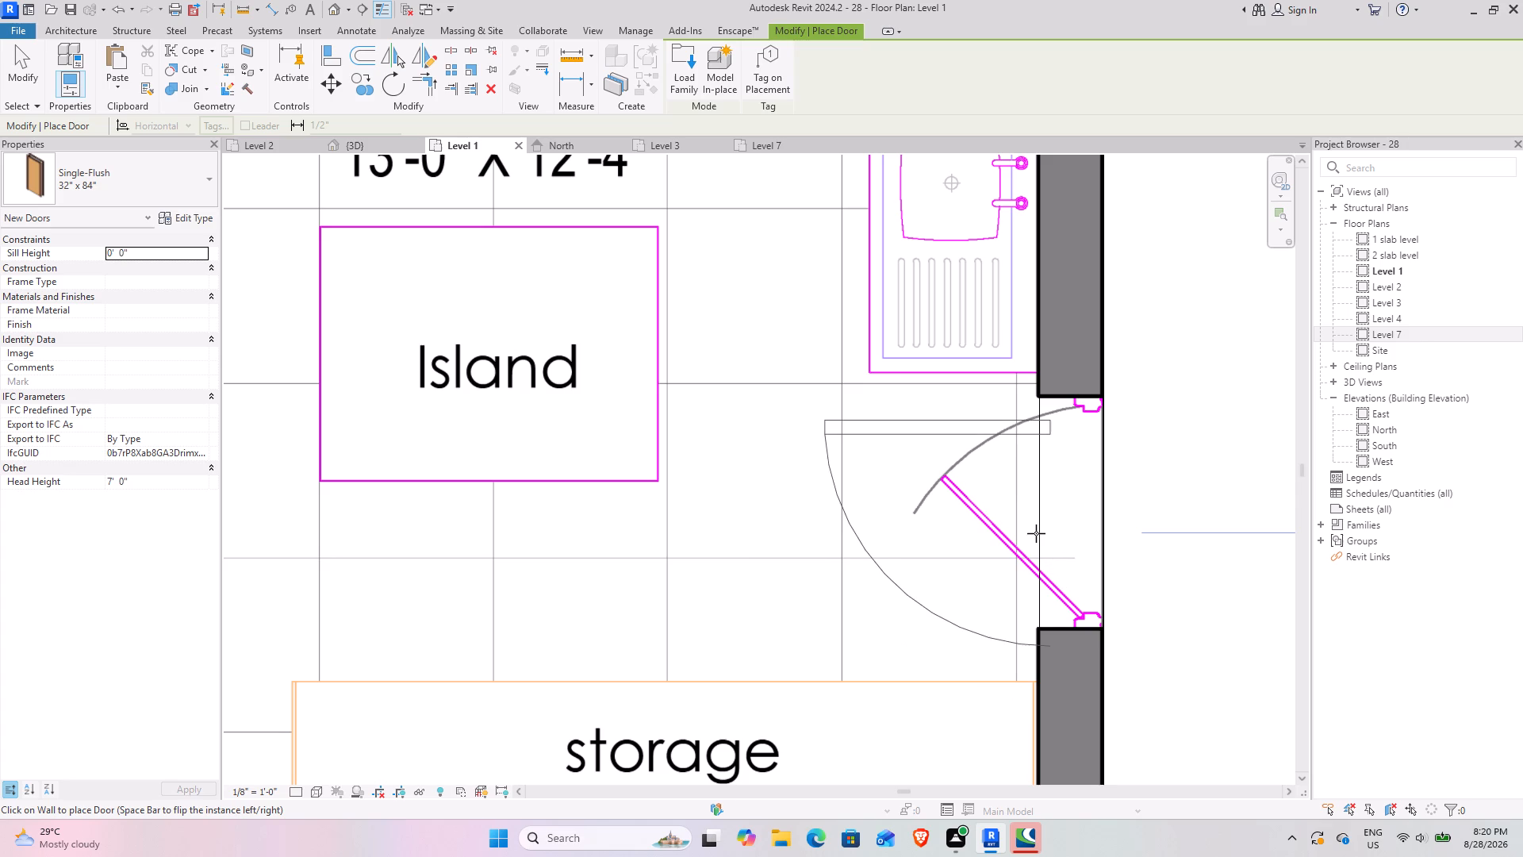
{"action": "key", "text": "space"}
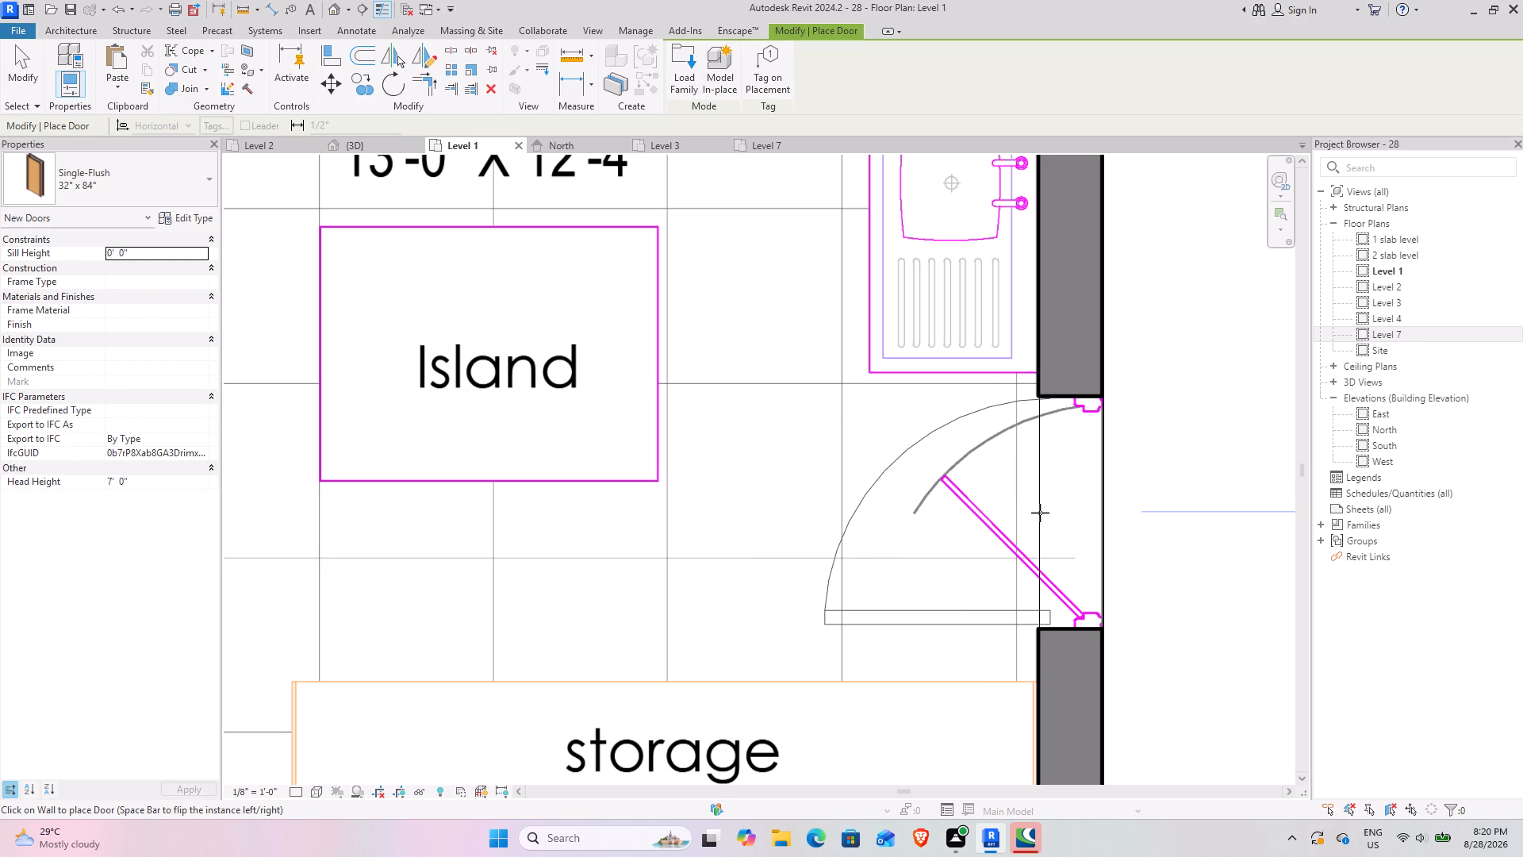
{"action": "left_click", "coordinate": [1040, 513]}
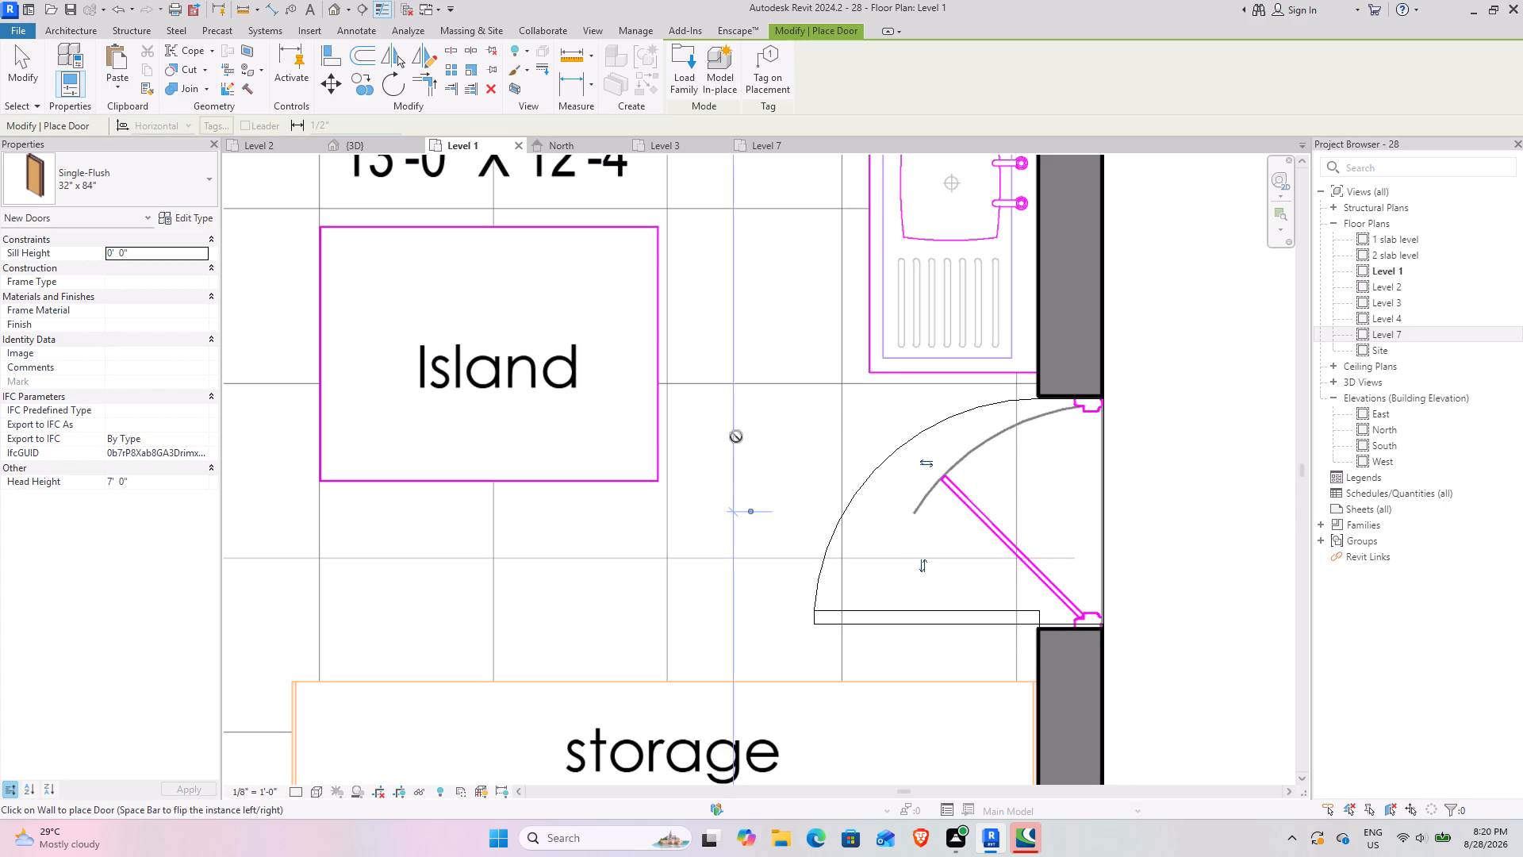
Measure the width of the doorway opening of the 4'-0" x 6'-6" toilet beside the staircase.
{"action": "scroll", "coordinate": [736, 436], "scroll_direction": "down", "scroll_amount": 8}
{"action": "middle_click_drag", "start_coordinate": [639, 478], "coordinate": [743, 259]}
{"action": "scroll", "coordinate": [710, 341], "scroll_direction": "down", "scroll_amount": 3}
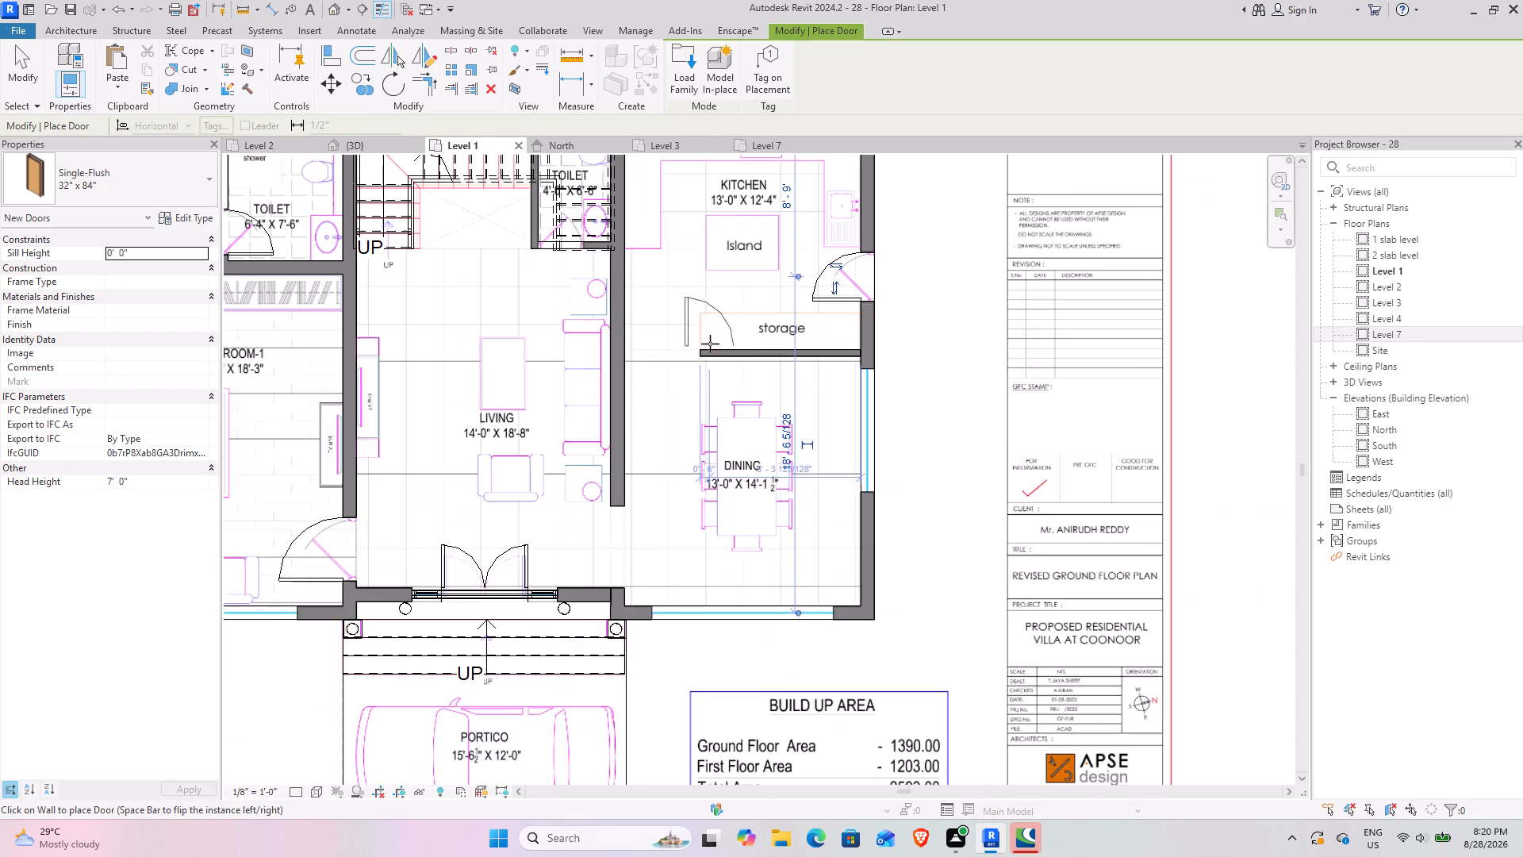
{"action": "middle_click_drag", "start_coordinate": [681, 367], "coordinate": [838, 436]}
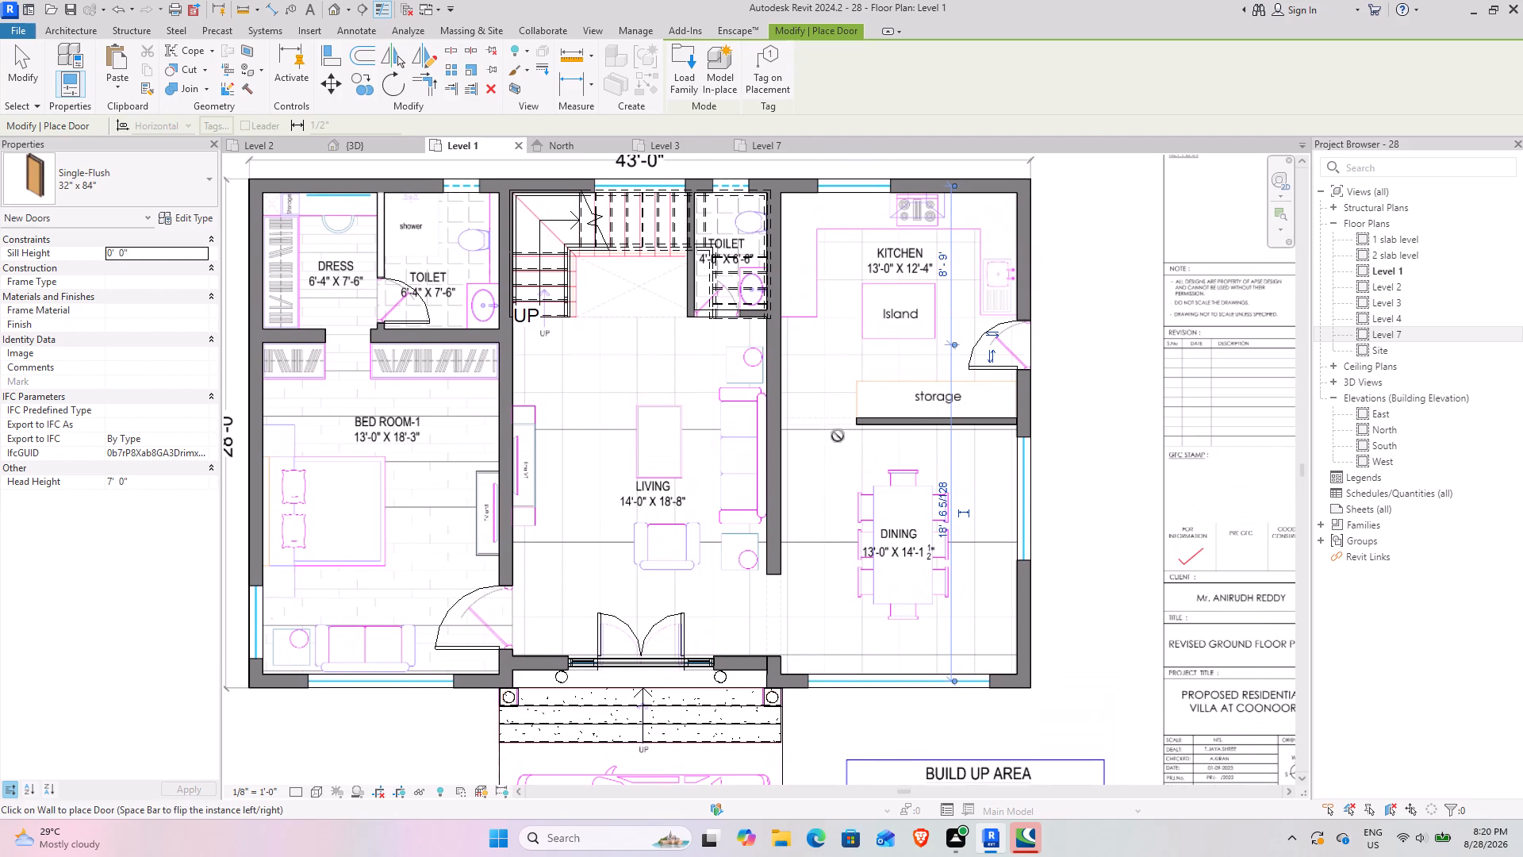
{"action": "key", "text": "Escape"}
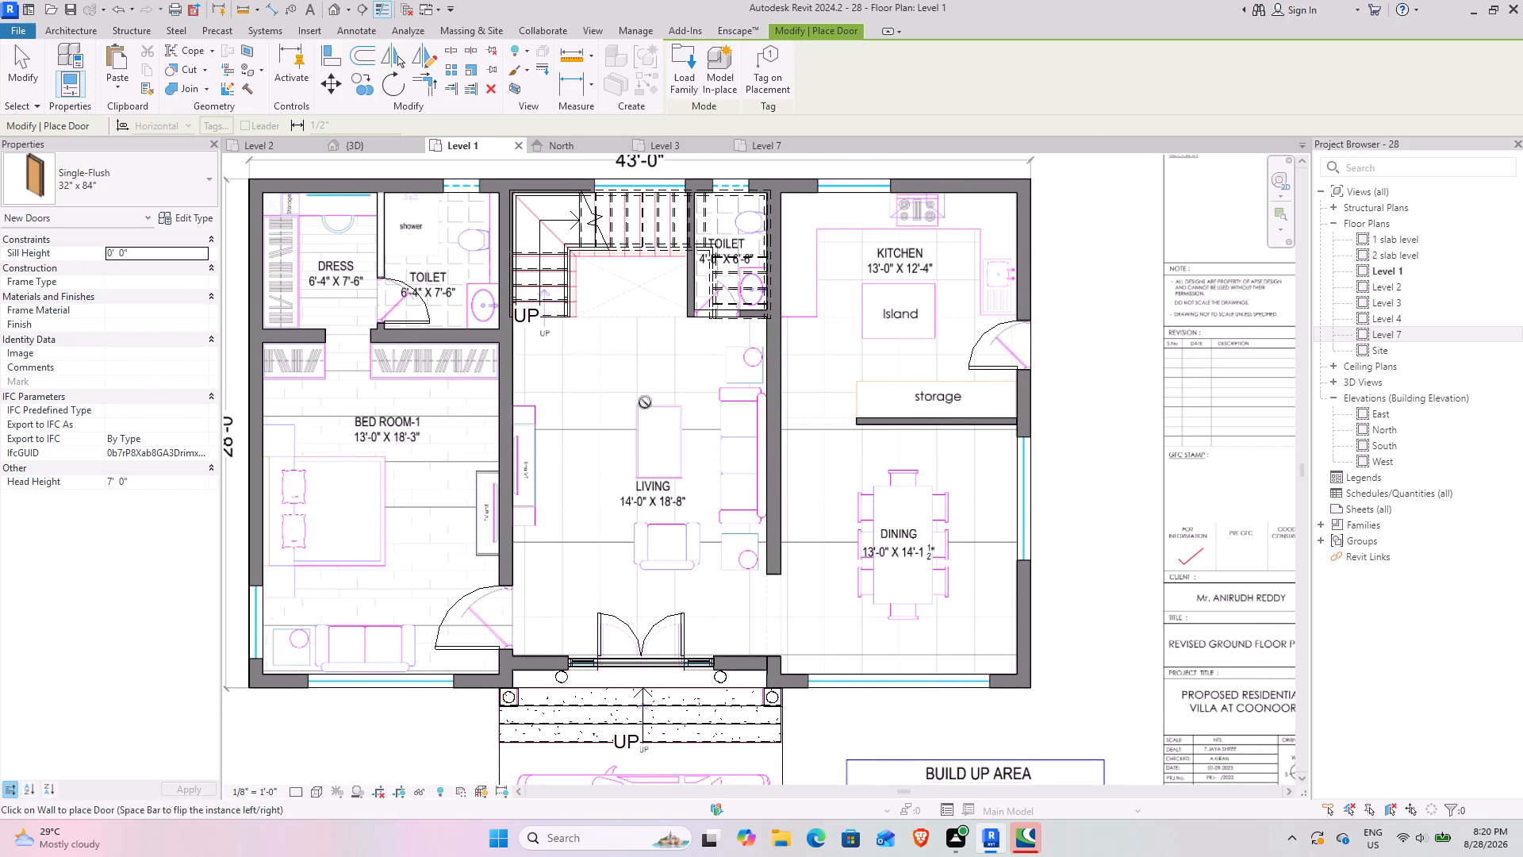
{"action": "scroll", "coordinate": [761, 290], "scroll_direction": "up", "scroll_amount": 8}
{"action": "key", "text": "Escape"}
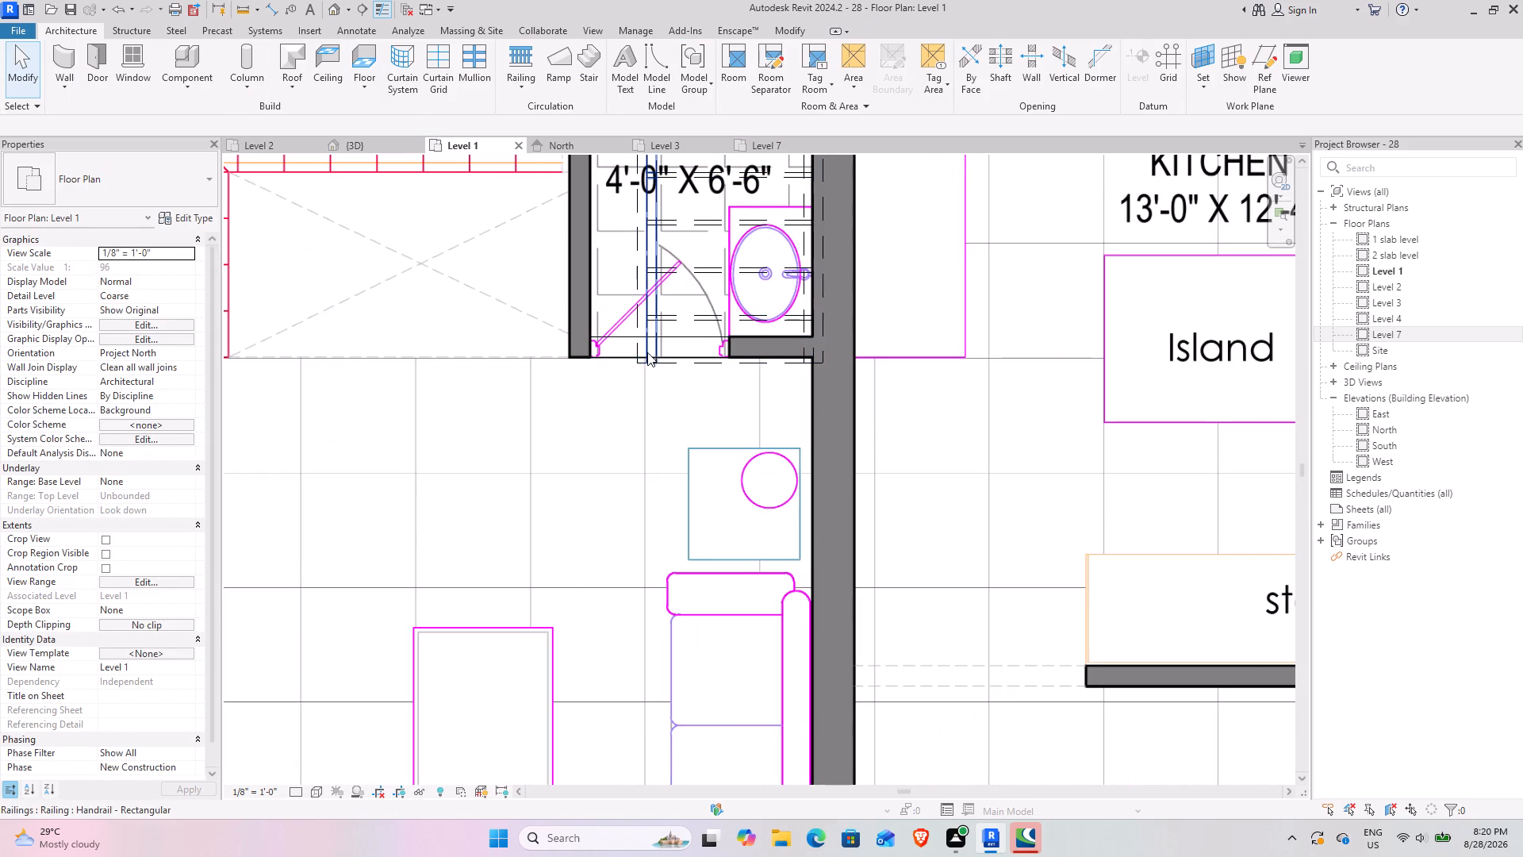
{"action": "scroll", "coordinate": [649, 344], "scroll_direction": "up", "scroll_amount": 4}
{"action": "middle_click_drag", "start_coordinate": [666, 385], "coordinate": [666, 439]}
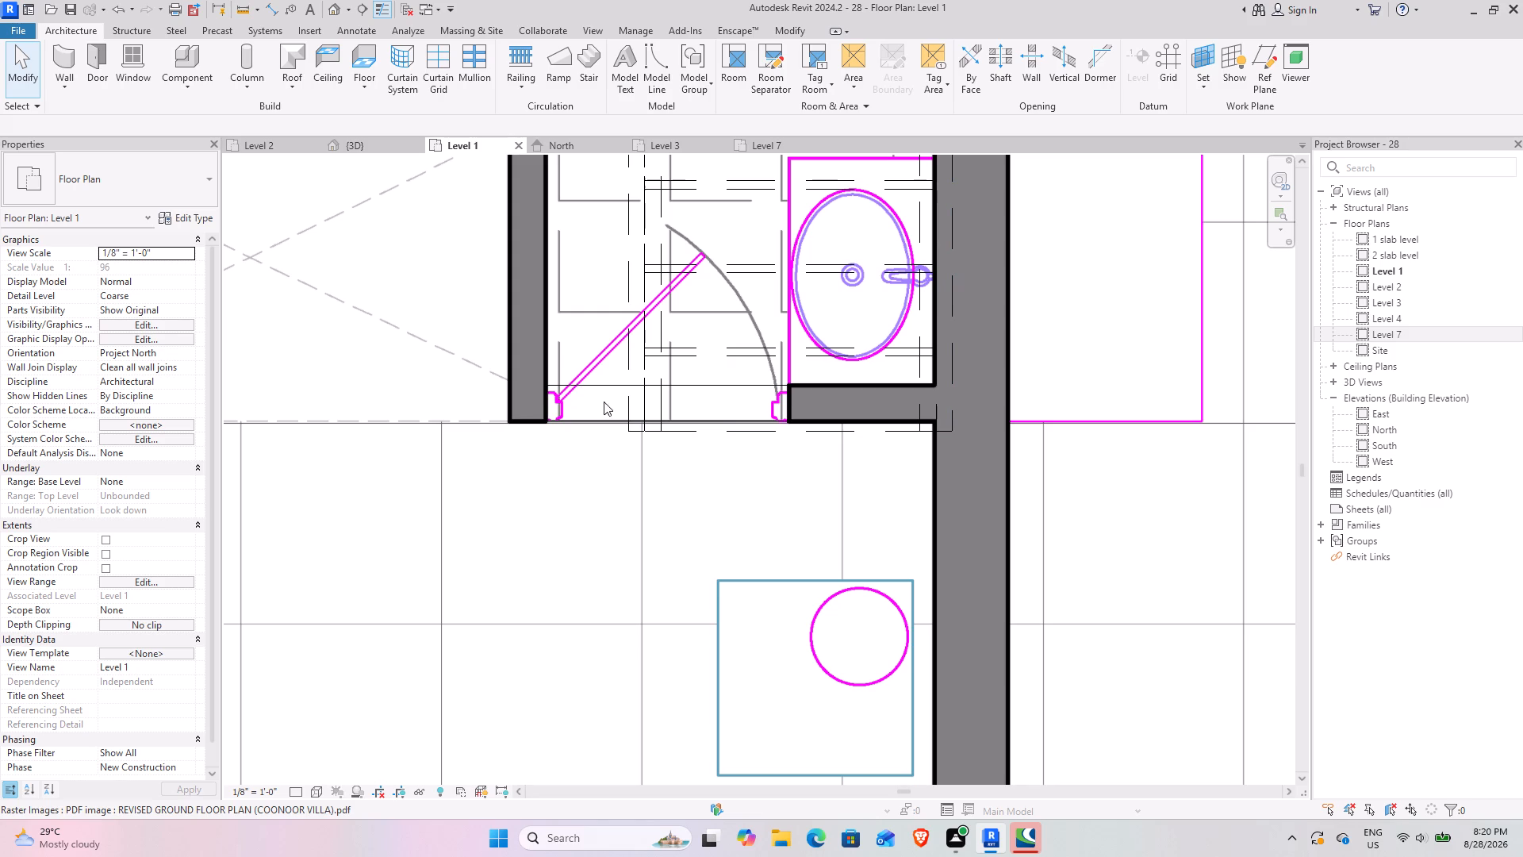
{"action": "key", "text": "m"}
{"action": "key", "text": "b"}
{"action": "left_click", "coordinate": [541, 422]}
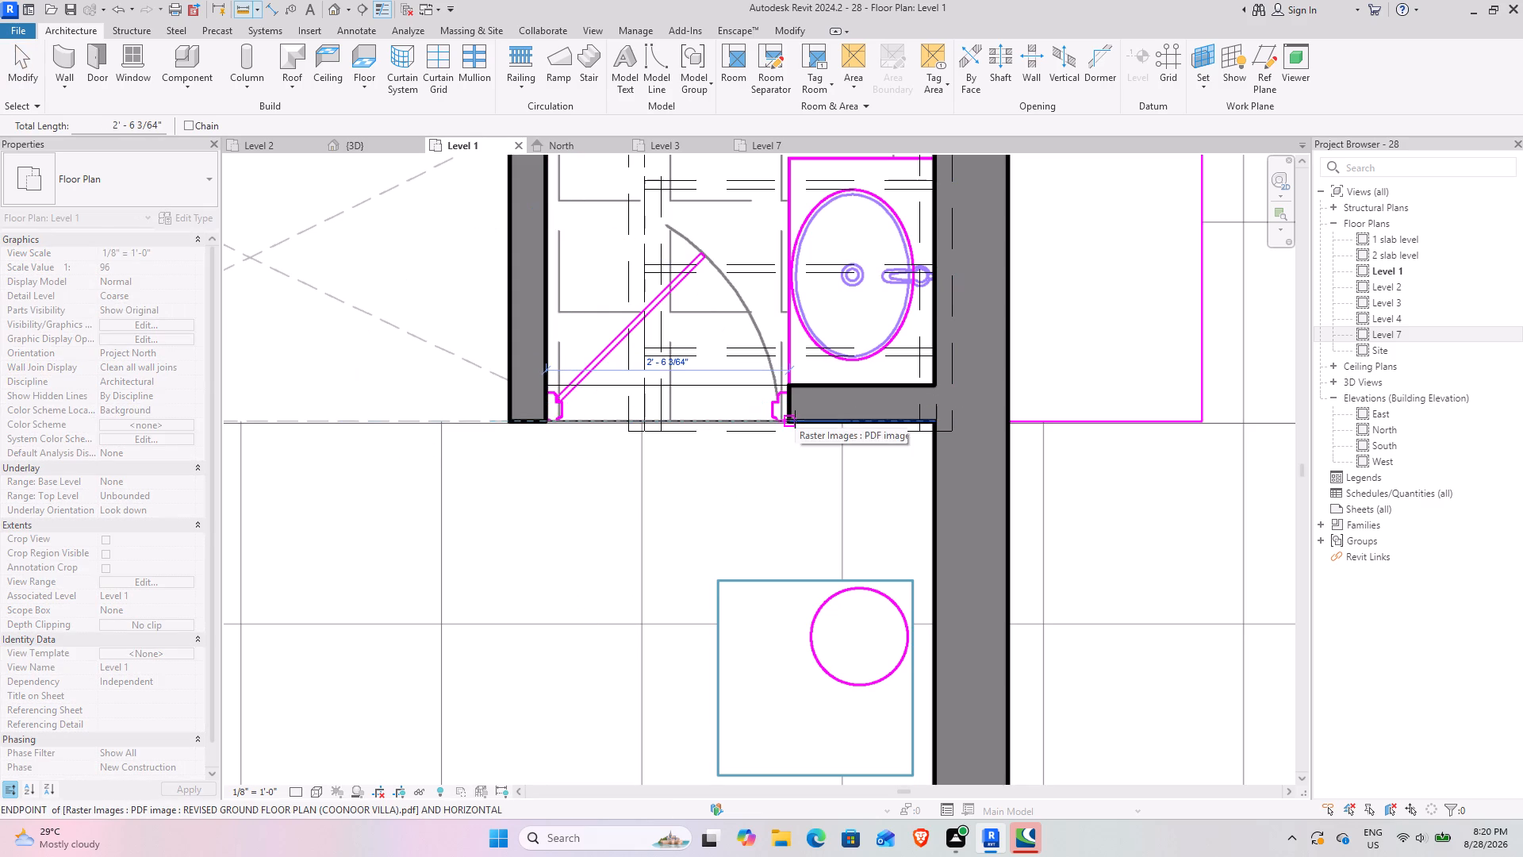
{"action": "key", "text": "Escape"}
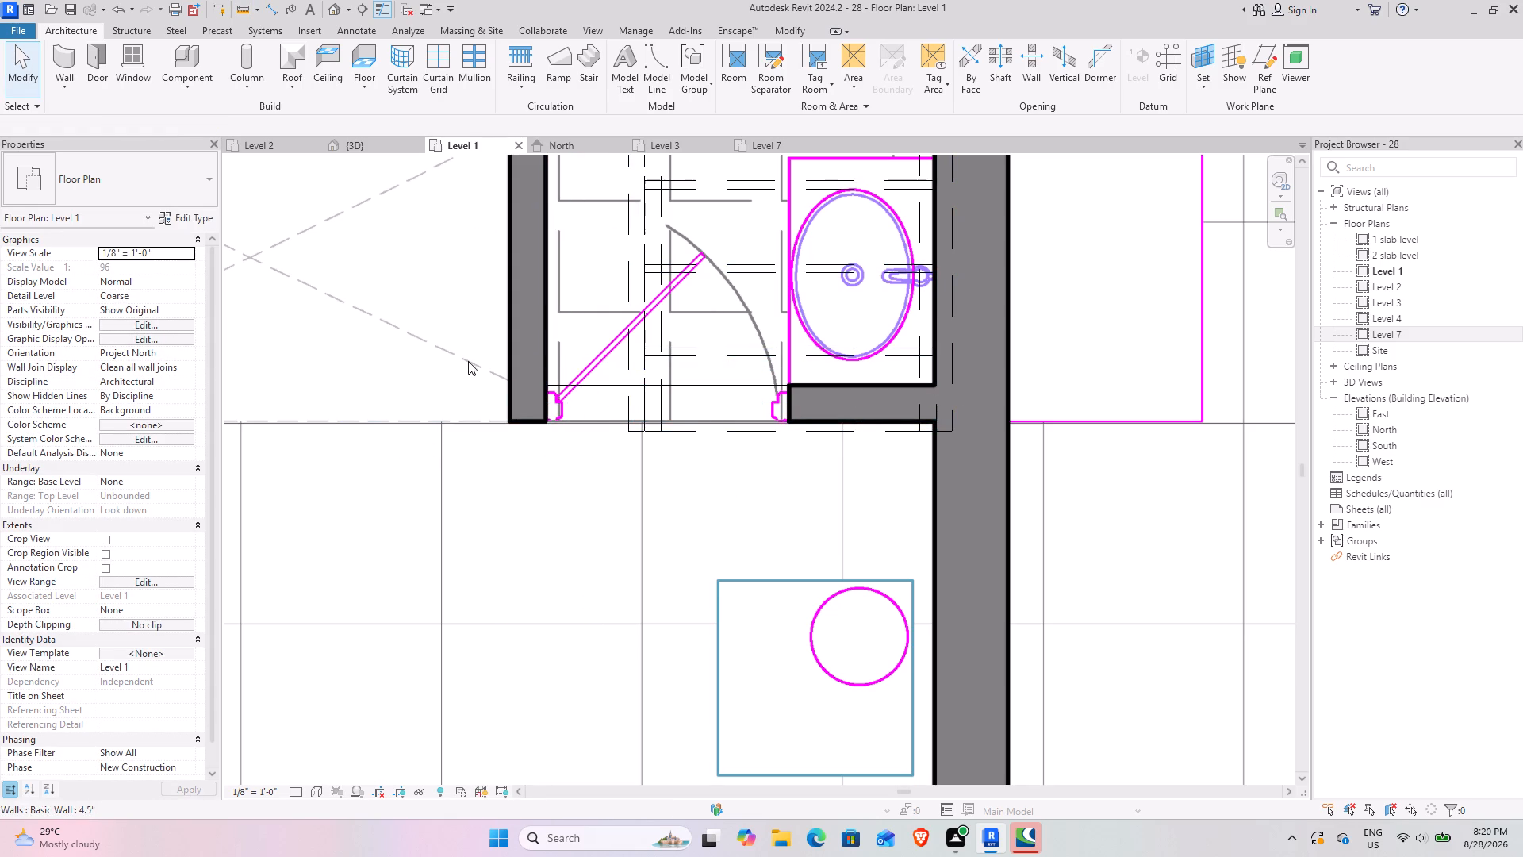
Place a Single-Flush 30" x 80" door in the 4'-0" x 6'-6" toilet's doorway, swinging into the toilet with its hinge on the staircase side.
{"action": "middle_click_drag", "start_coordinate": [596, 335], "coordinate": [568, 402]}
{"action": "scroll", "coordinate": [566, 402], "scroll_direction": "up", "scroll_amount": 2}
{"action": "middle_click_drag", "start_coordinate": [569, 406], "coordinate": [536, 405]}
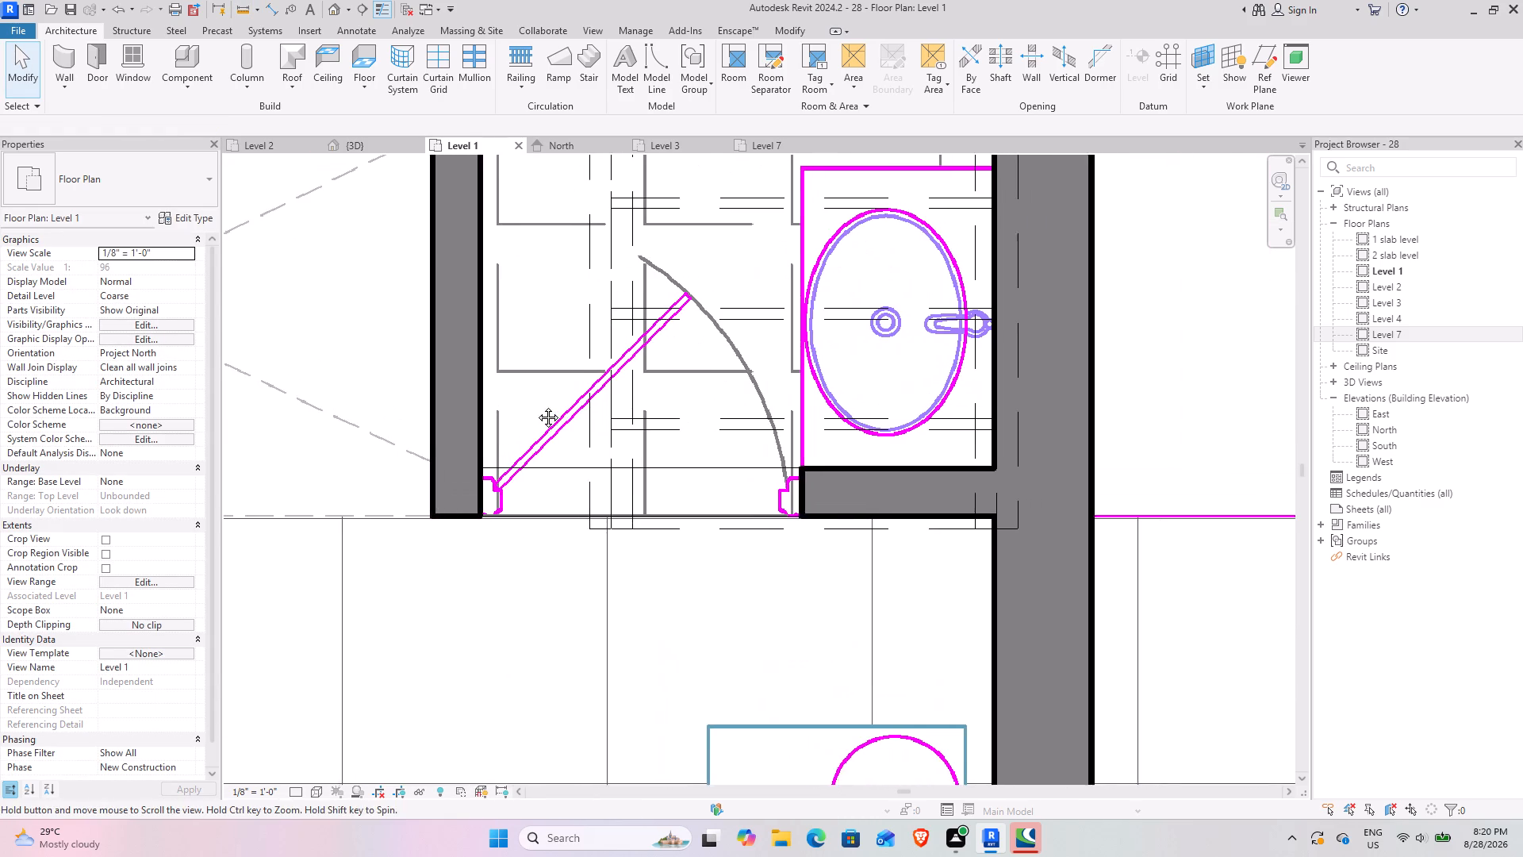
{"action": "middle_click_drag", "start_coordinate": [536, 405], "coordinate": [451, 398]}
{"action": "left_click", "coordinate": [90, 58]}
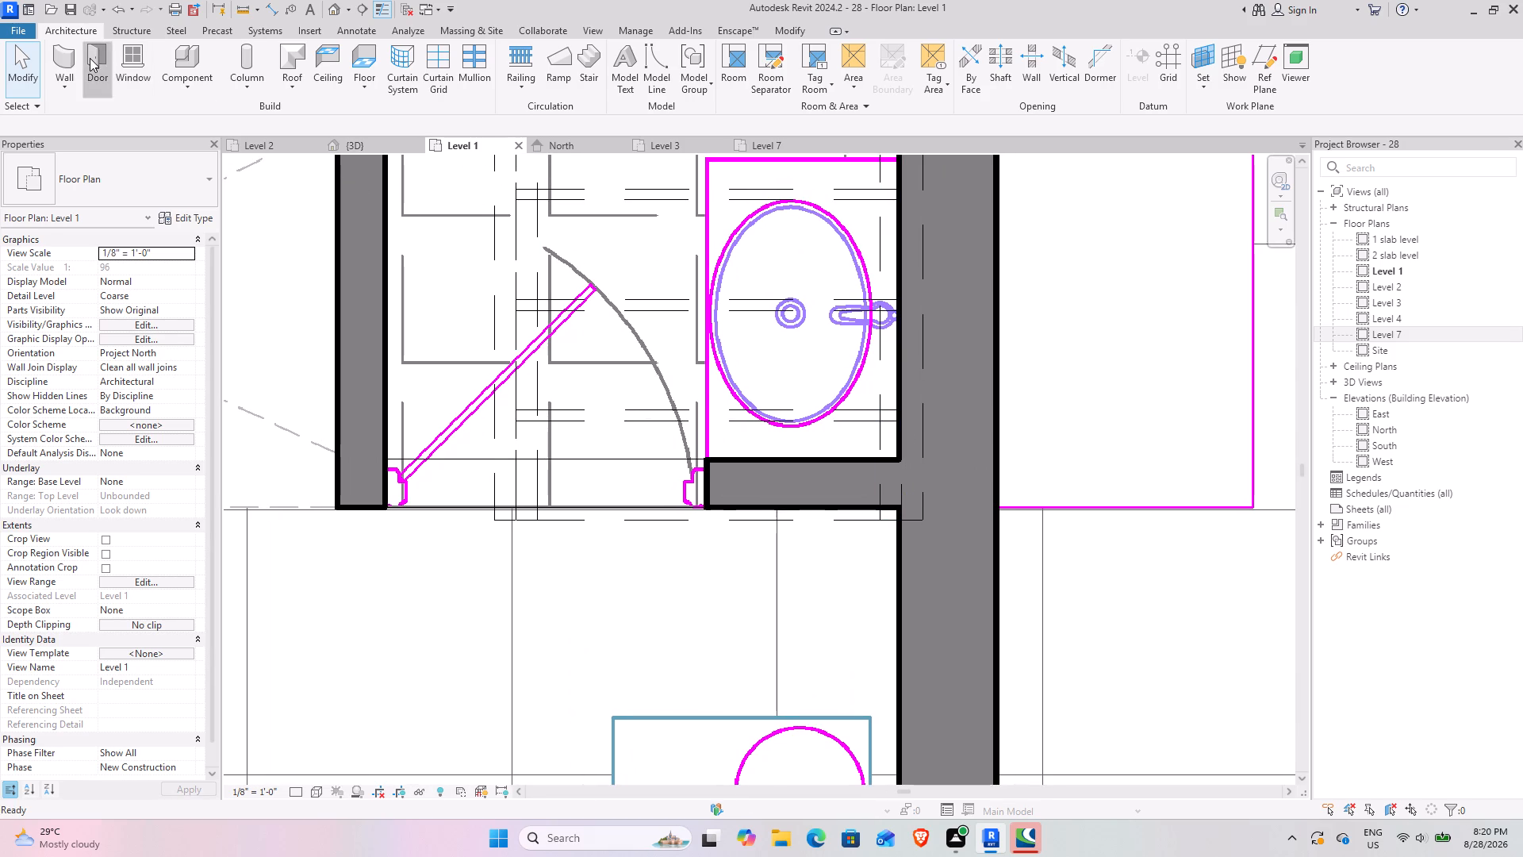
{"action": "left_click", "coordinate": [117, 182]}
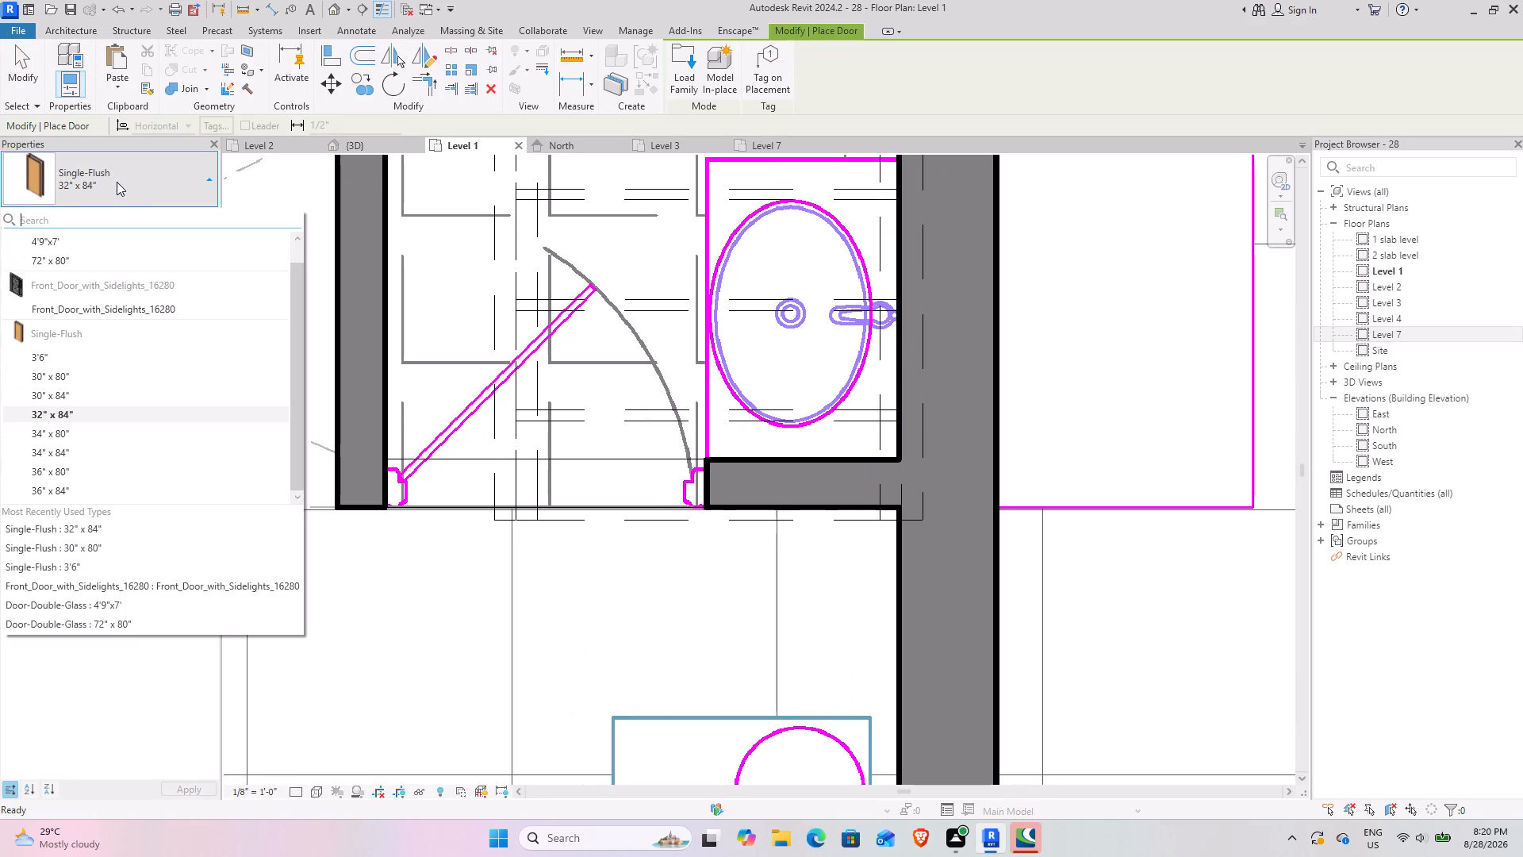
{"action": "left_click", "coordinate": [83, 374]}
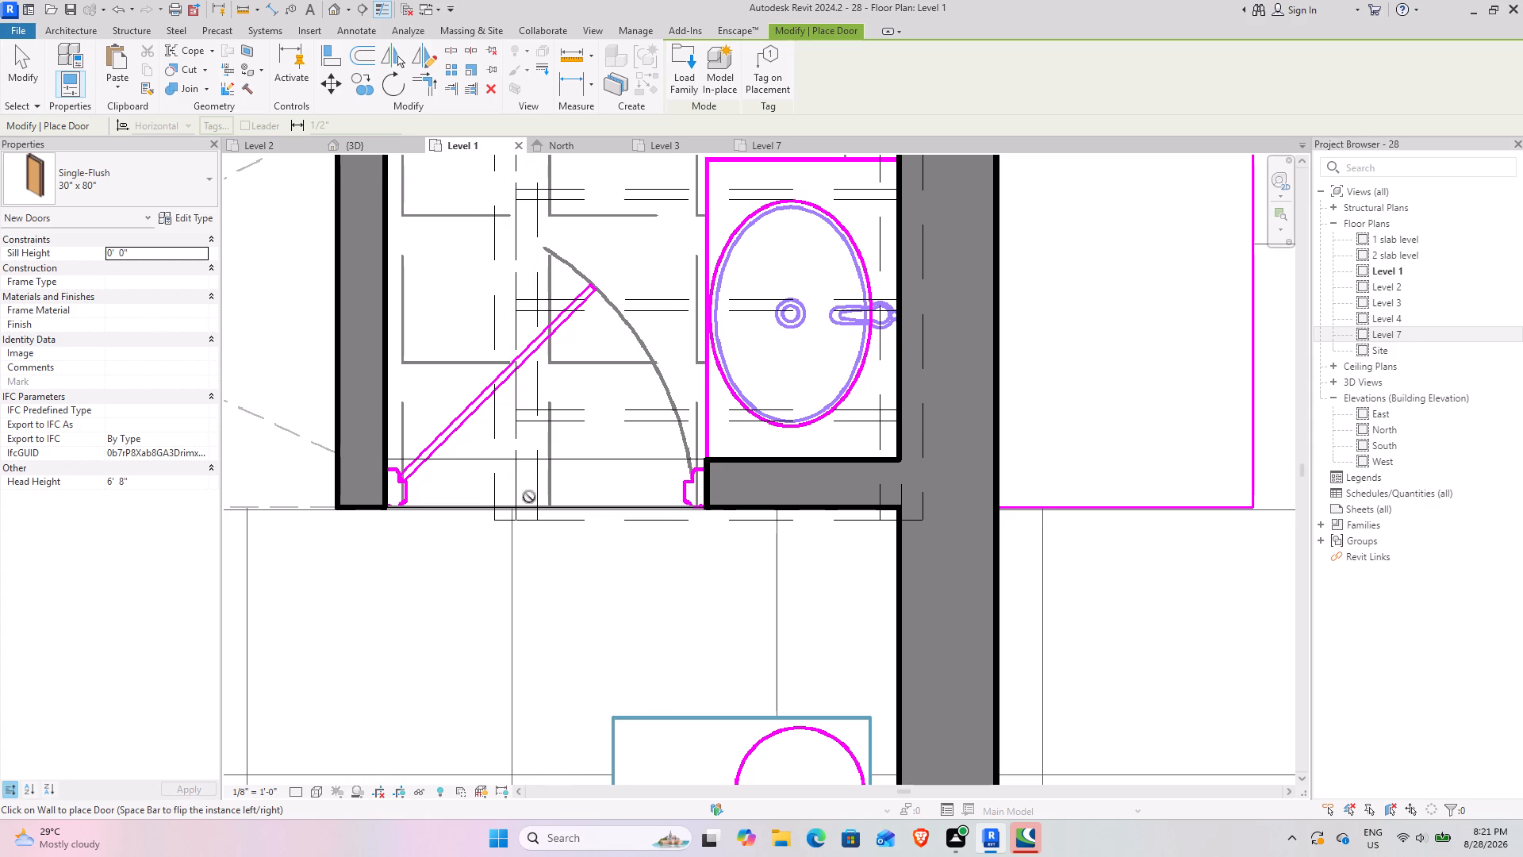
{"action": "key", "text": "space"}
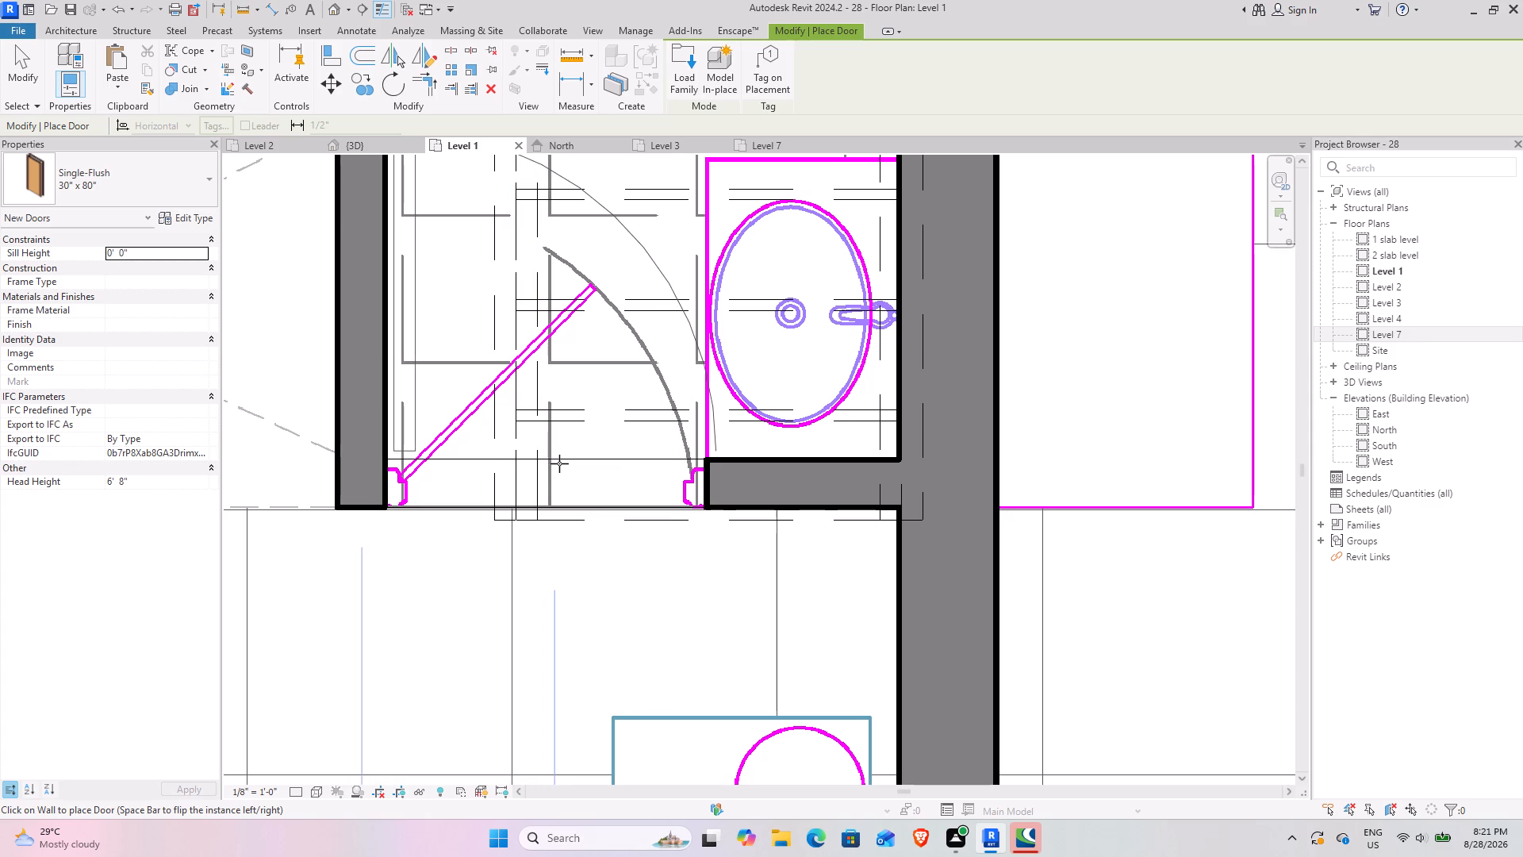
{"action": "left_click", "coordinate": [547, 463]}
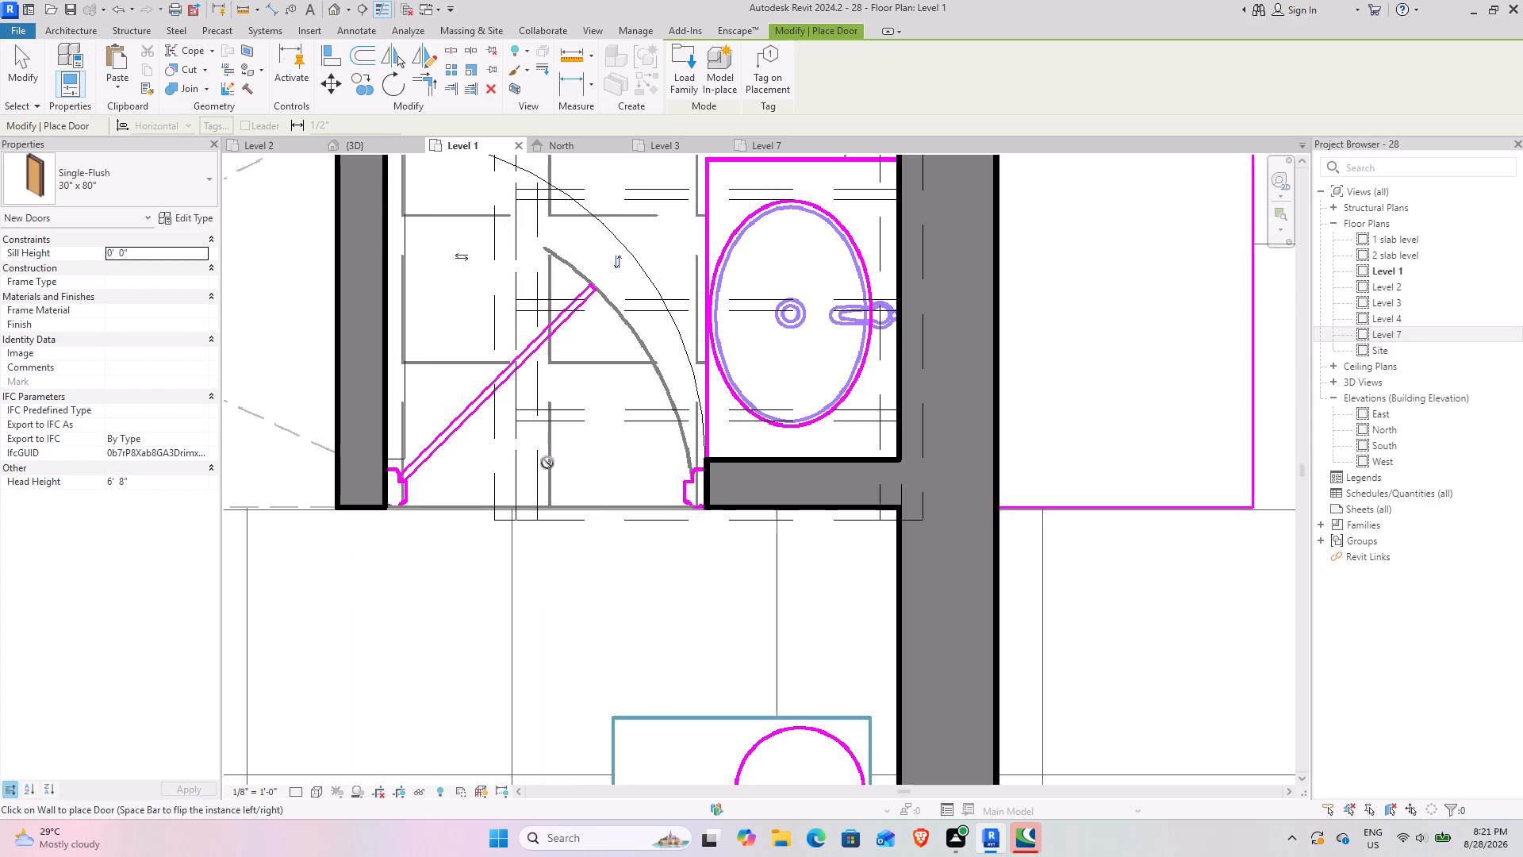
{"action": "key", "text": "Escape"}
{"action": "key", "text": "Escape"}
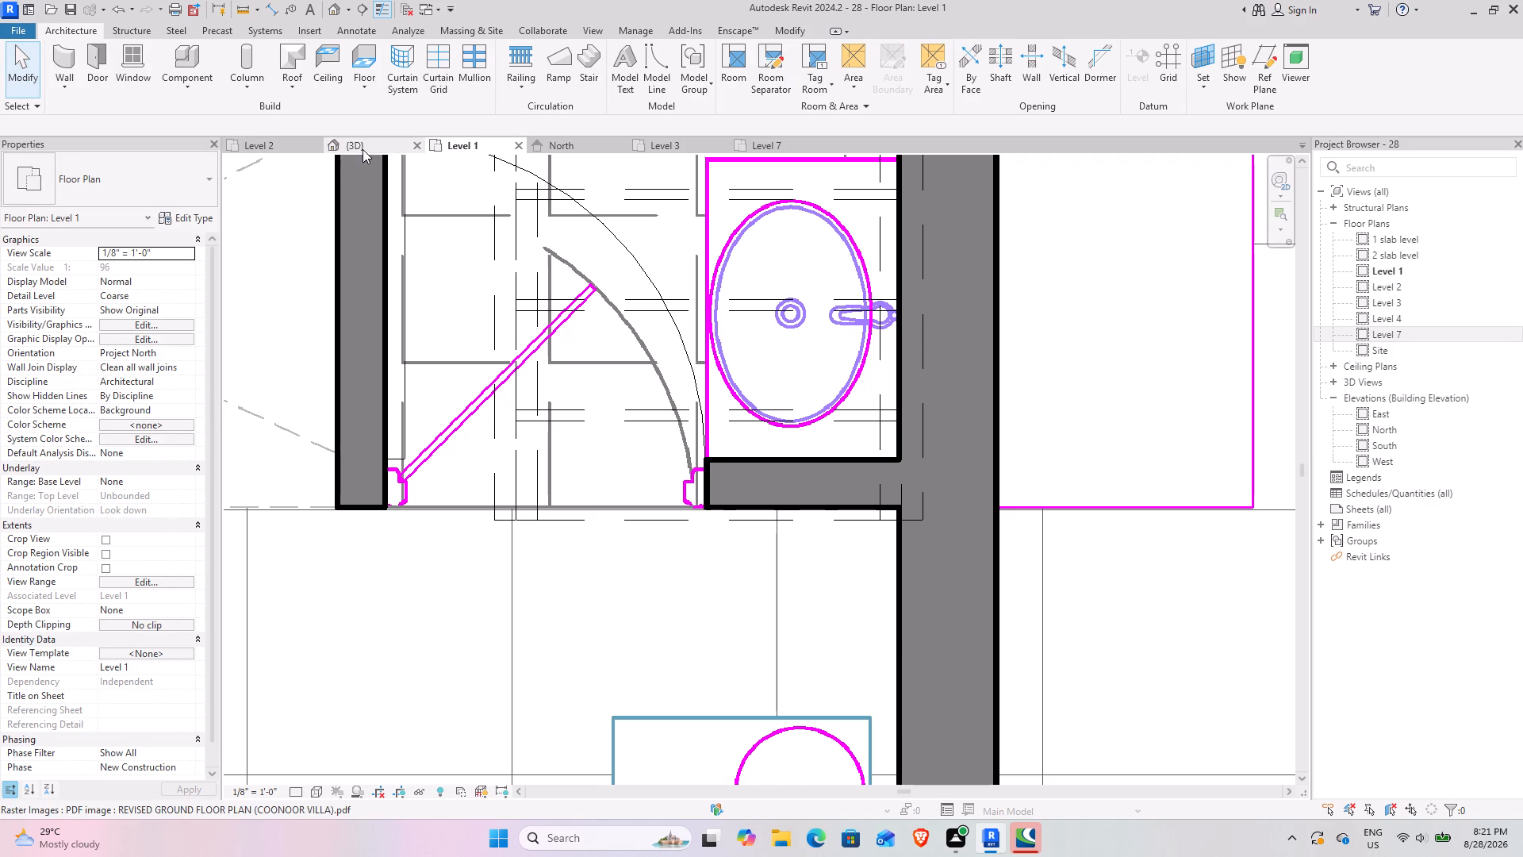
Examine the placed ground-floor doors and the staircase from several angles in the 3D view.
{"action": "left_click", "coordinate": [365, 151]}
{"action": "middle_click_drag", "start_coordinate": [582, 544], "coordinate": [468, 540], "text": "shift"}
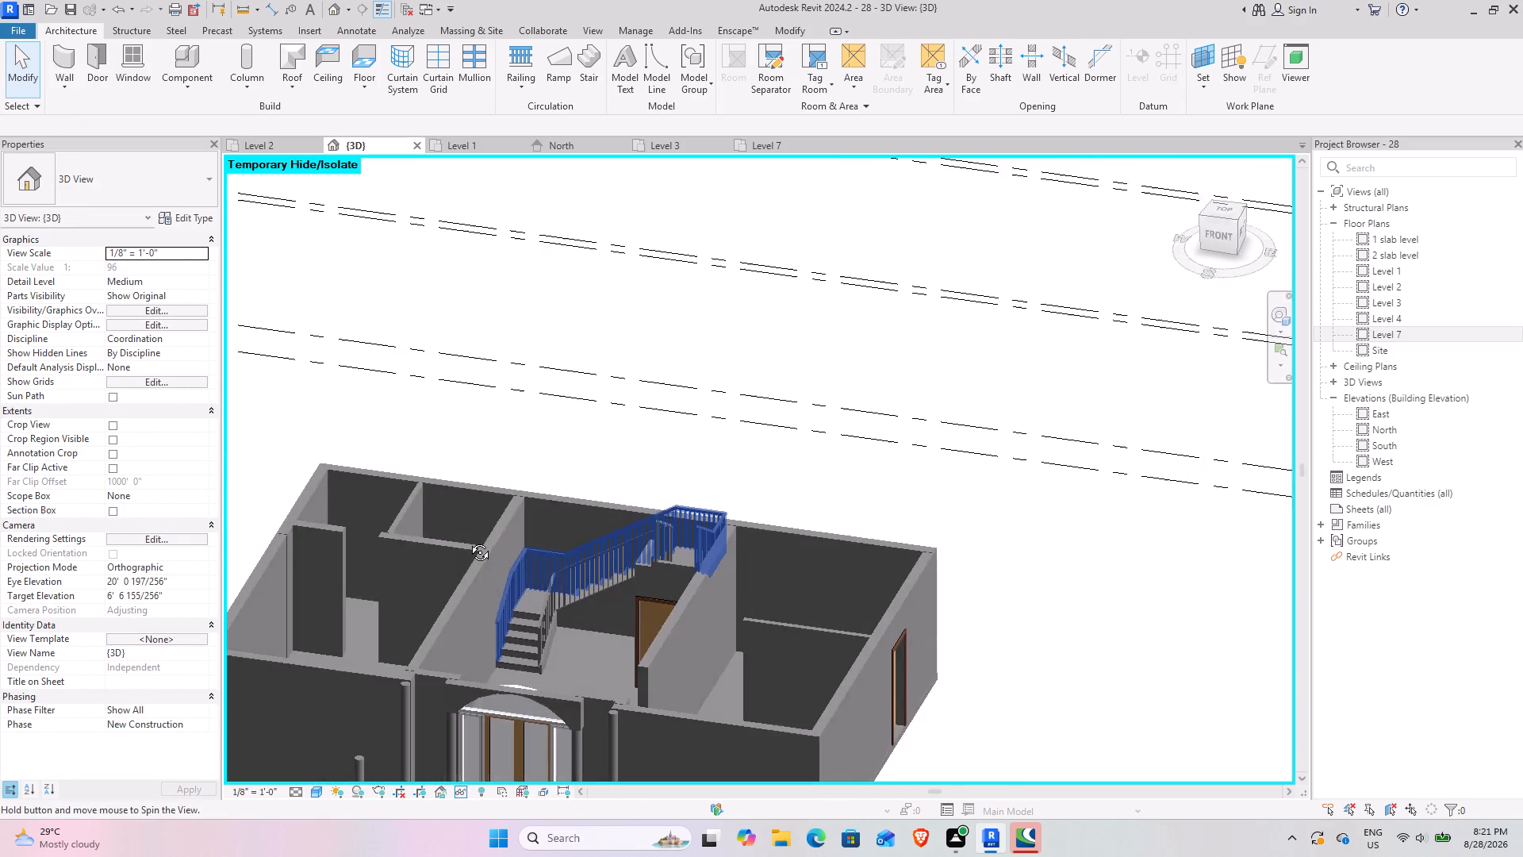
{"action": "middle_click_drag", "start_coordinate": [468, 540], "coordinate": [538, 471], "text": "shift"}
{"action": "middle_click_drag", "start_coordinate": [572, 511], "coordinate": [466, 375]}
{"action": "middle_click_drag", "start_coordinate": [468, 381], "coordinate": [354, 425], "text": "shift"}
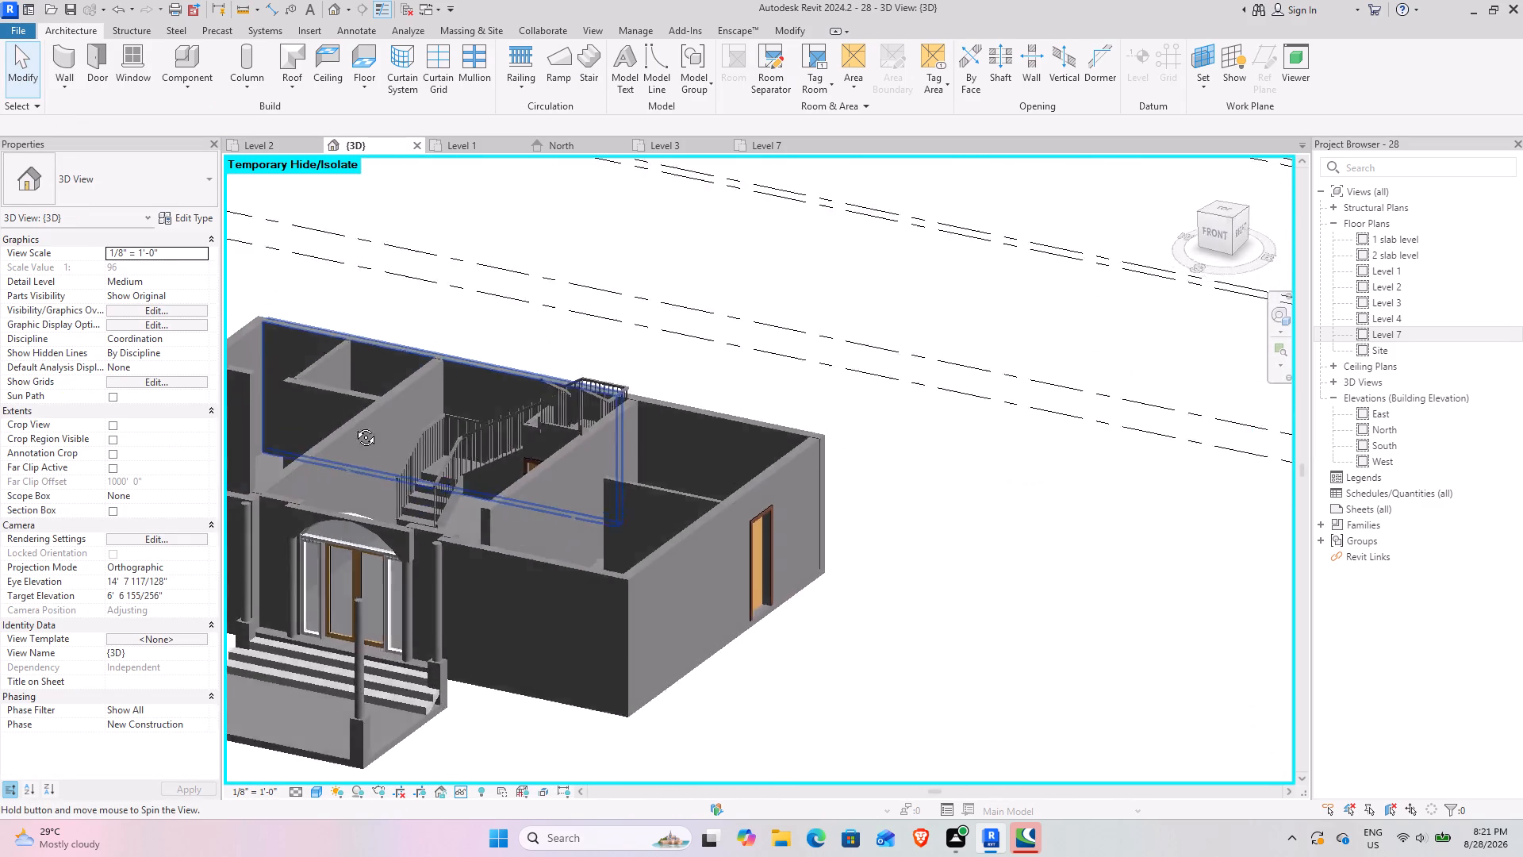
{"action": "middle_click_drag", "start_coordinate": [354, 425], "coordinate": [493, 432], "text": "shift"}
{"action": "middle_click_drag", "start_coordinate": [655, 477], "coordinate": [497, 436]}
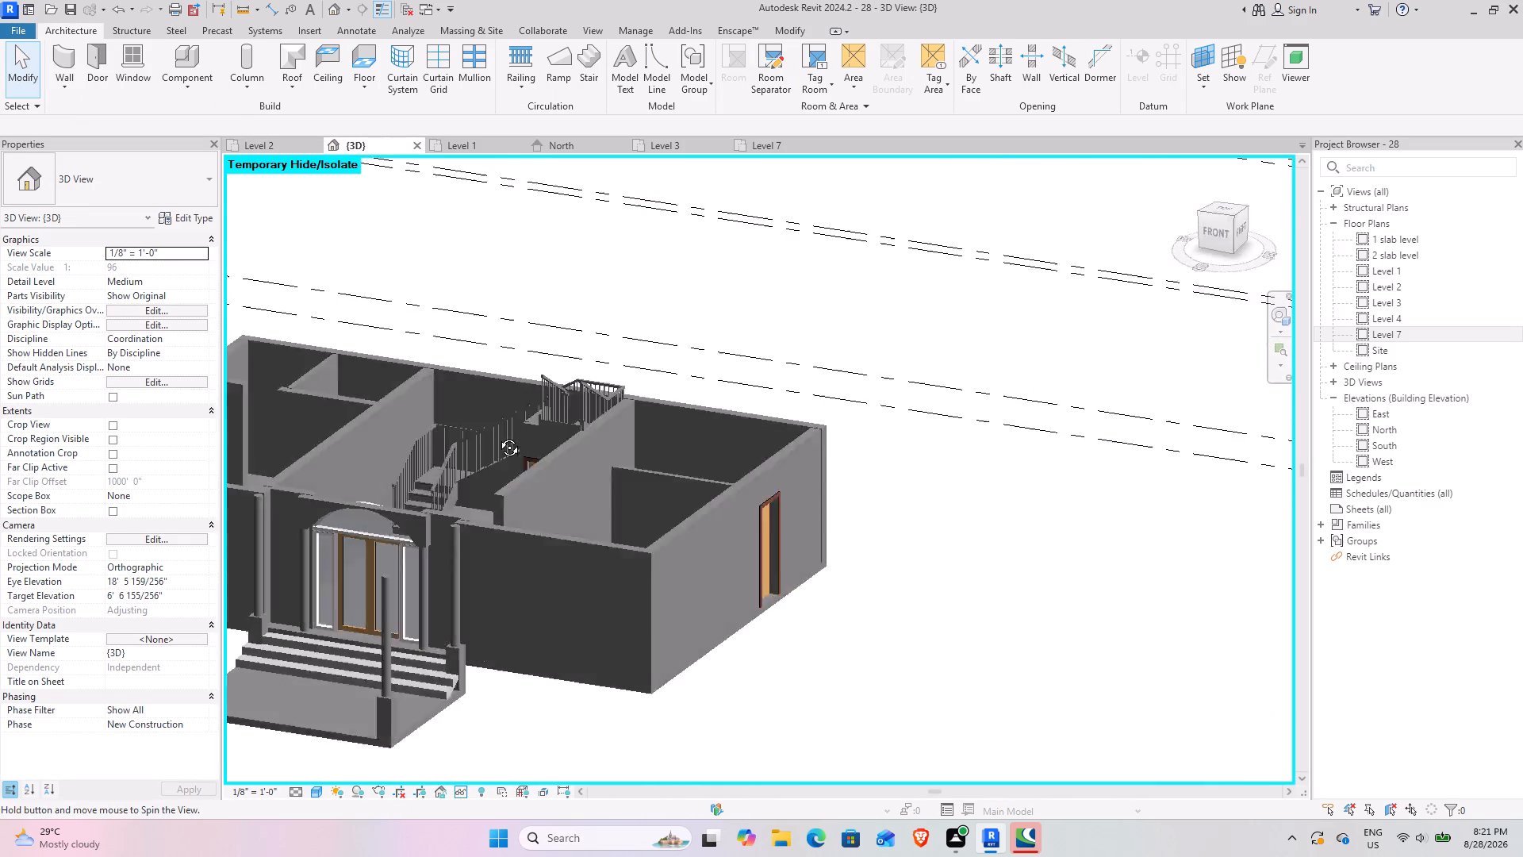
{"action": "middle_click_drag", "start_coordinate": [497, 436], "coordinate": [822, 563]}
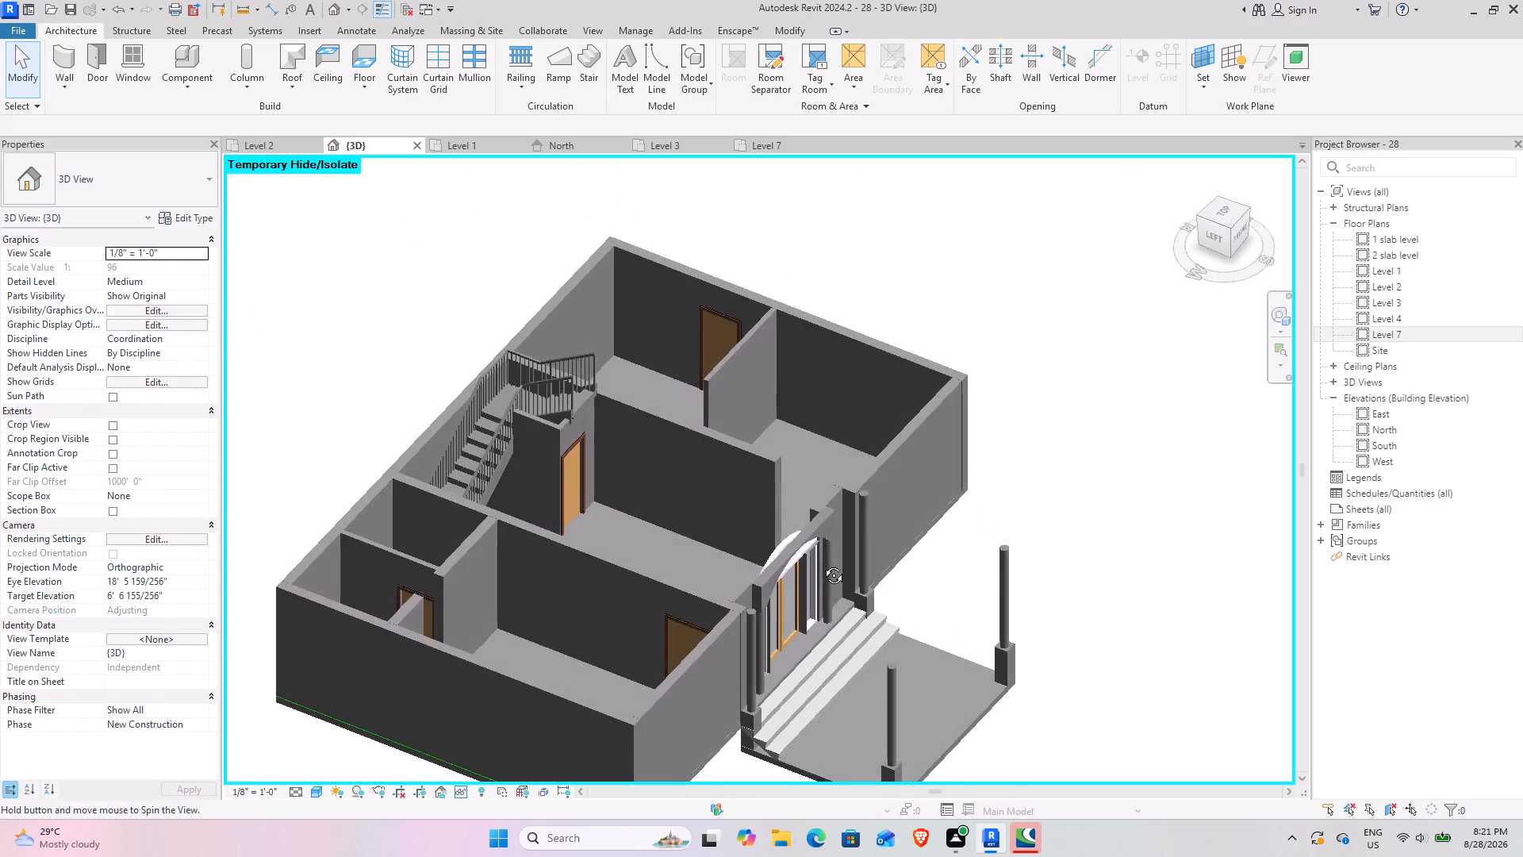
{"action": "middle_click_drag", "start_coordinate": [822, 563], "coordinate": [849, 581]}
{"action": "middle_click_drag", "start_coordinate": [792, 567], "coordinate": [452, 509]}
{"action": "middle_click_drag", "start_coordinate": [447, 503], "coordinate": [601, 351]}
{"action": "middle_click_drag", "start_coordinate": [527, 393], "coordinate": [664, 438], "text": "shift"}
{"action": "middle_click_drag", "start_coordinate": [660, 425], "coordinate": [595, 590]}
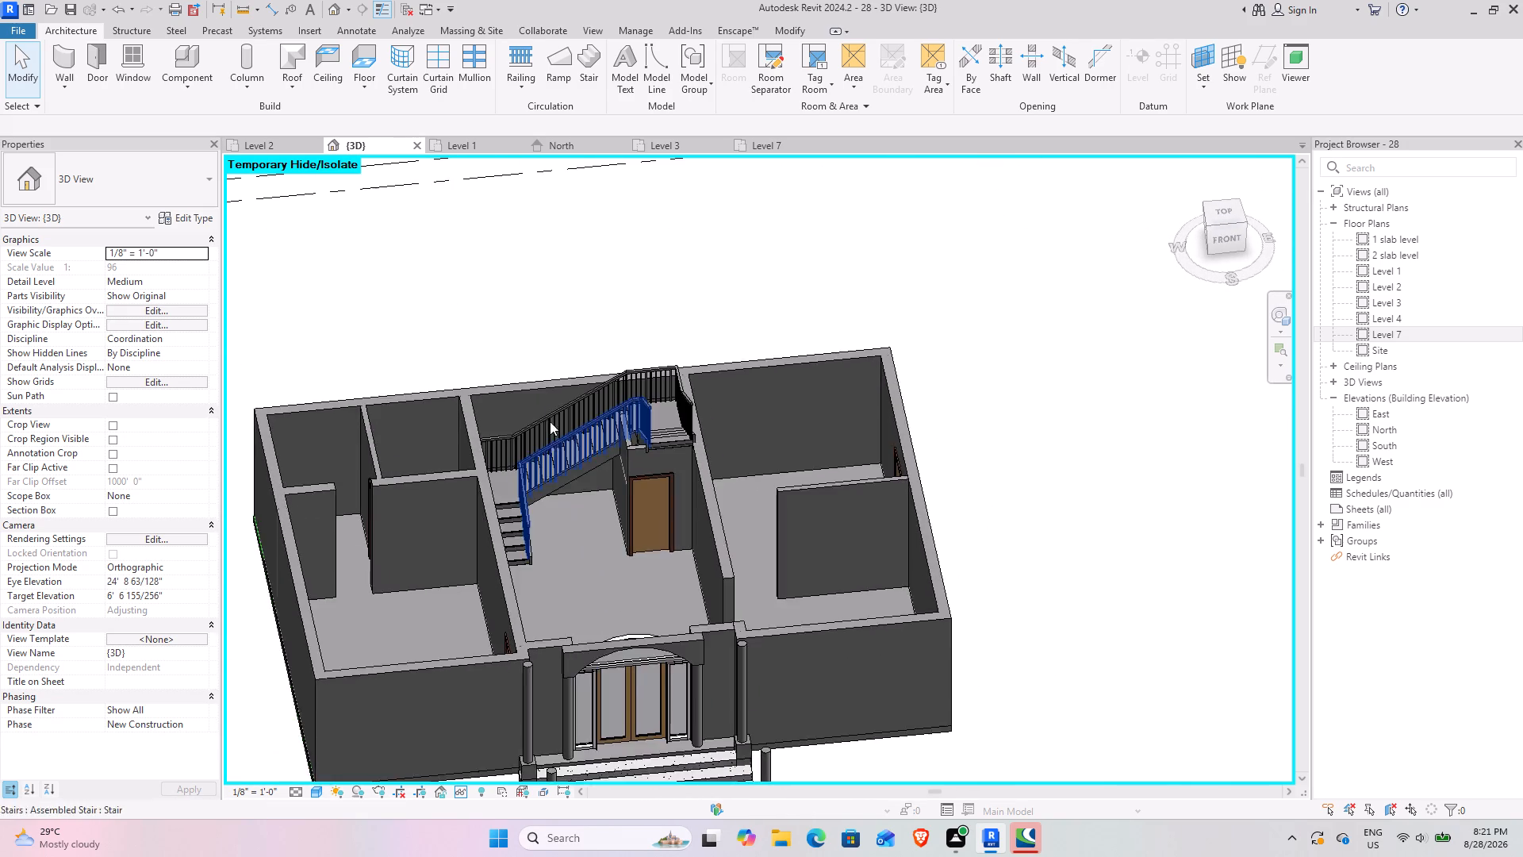
Delete the staircase's railing on the wall side in the 3D view.
{"action": "scroll", "coordinate": [552, 398], "scroll_direction": "up", "scroll_amount": 6}
{"action": "left_click", "coordinate": [603, 433]}
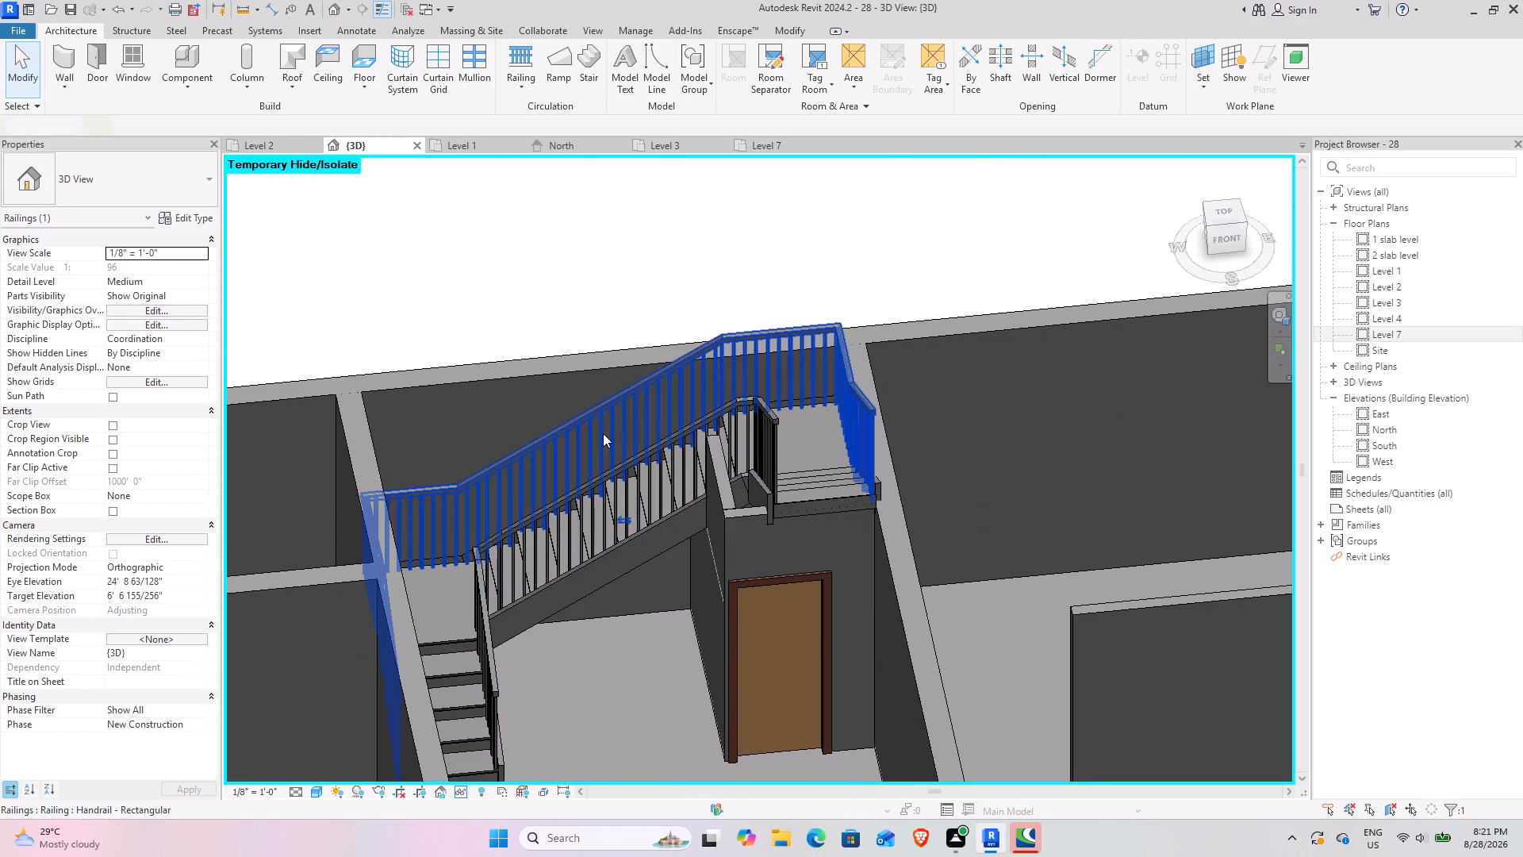
{"action": "left_click", "coordinate": [496, 90]}
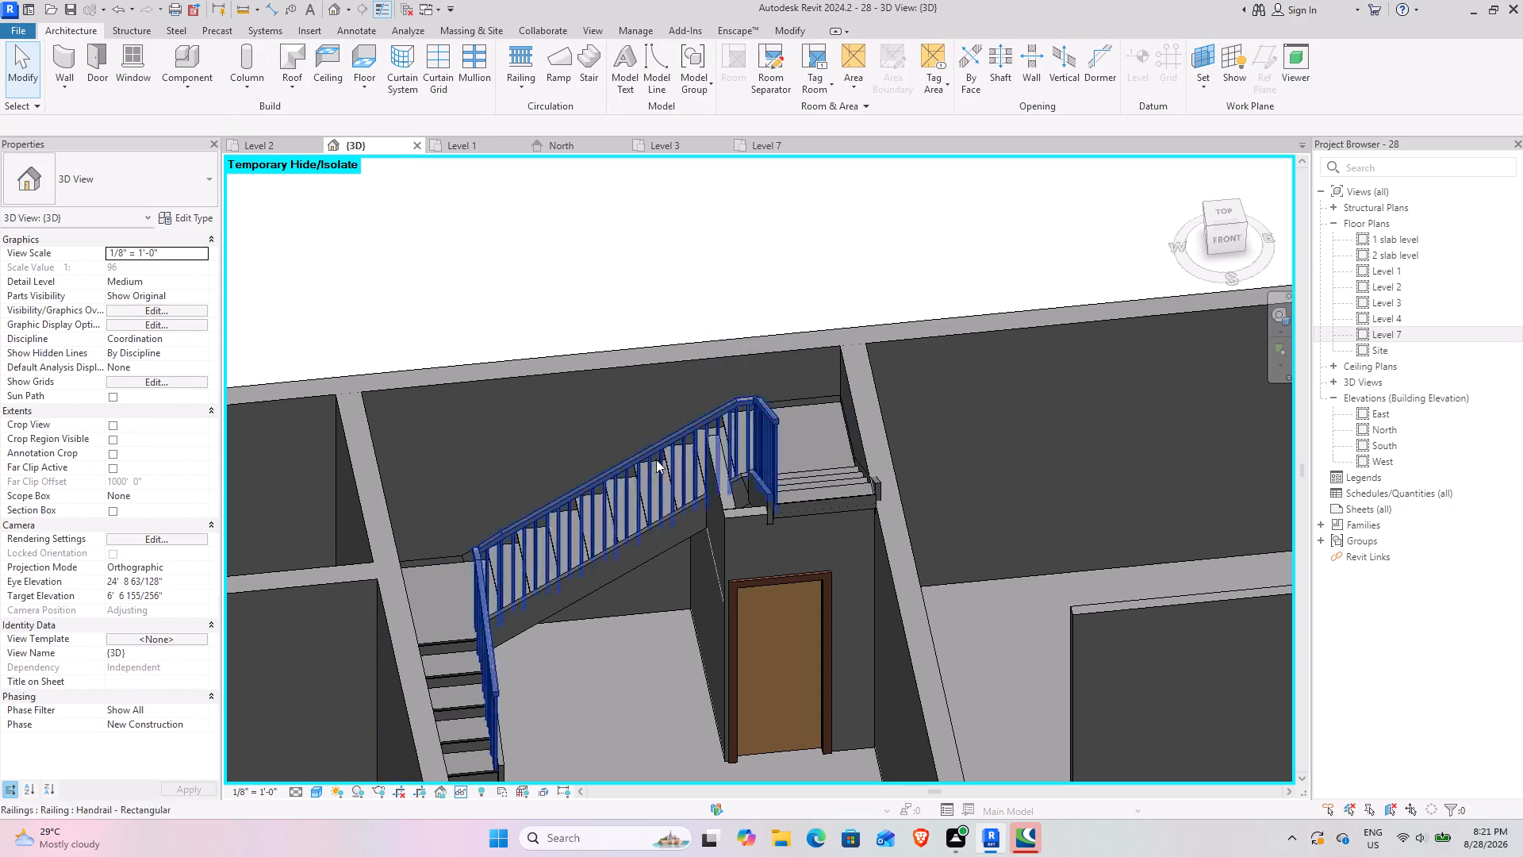
Change the staircase's remaining open-side railing to a type with widely spaced posts instead of closely spaced balusters.
{"action": "left_click", "coordinate": [640, 462]}
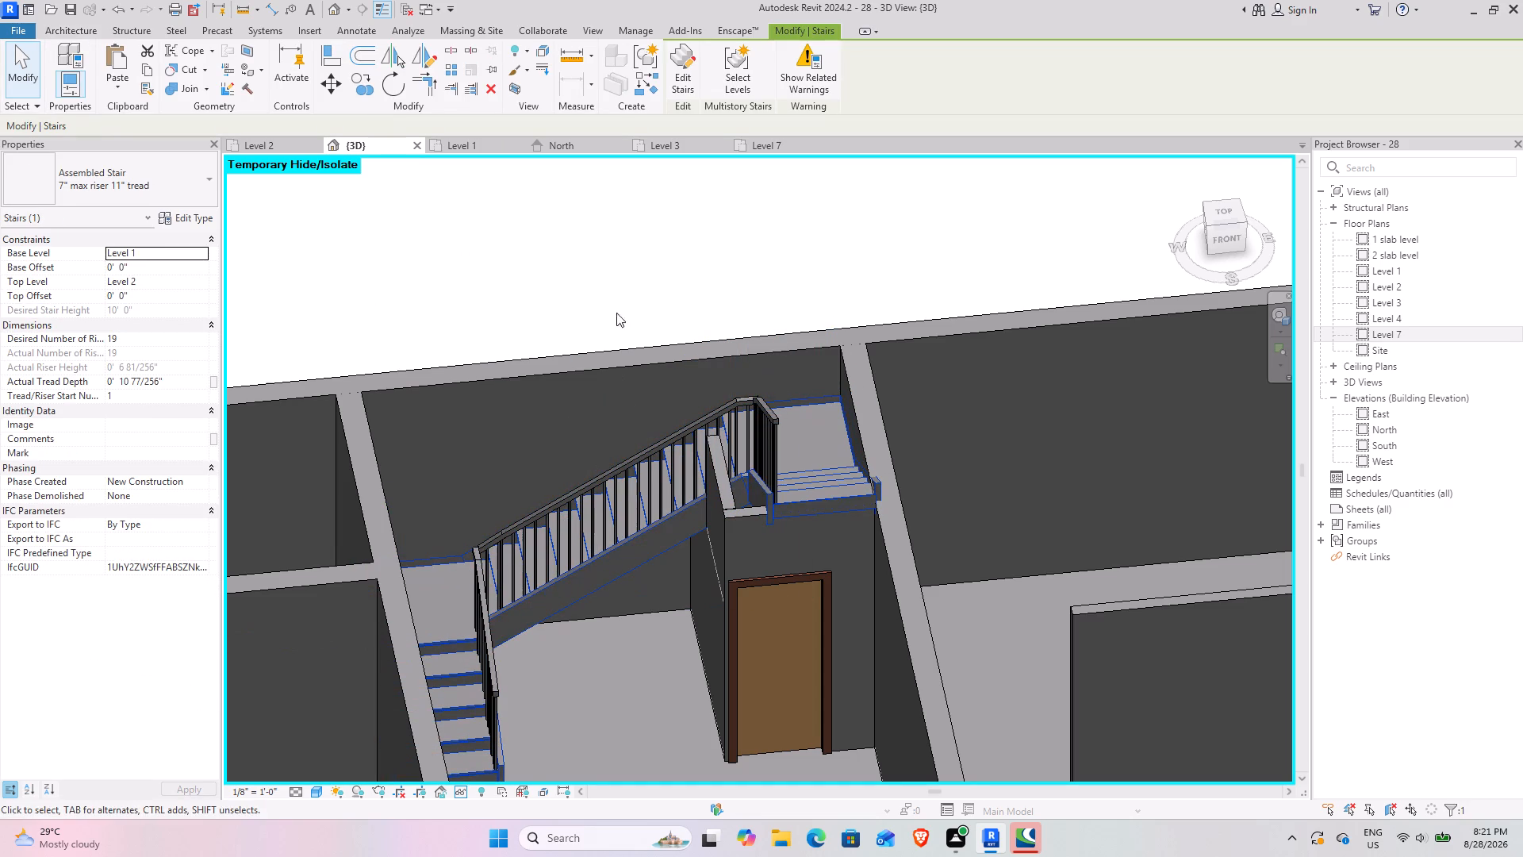
{"action": "left_click", "coordinate": [620, 466]}
{"action": "left_click", "coordinate": [174, 189]}
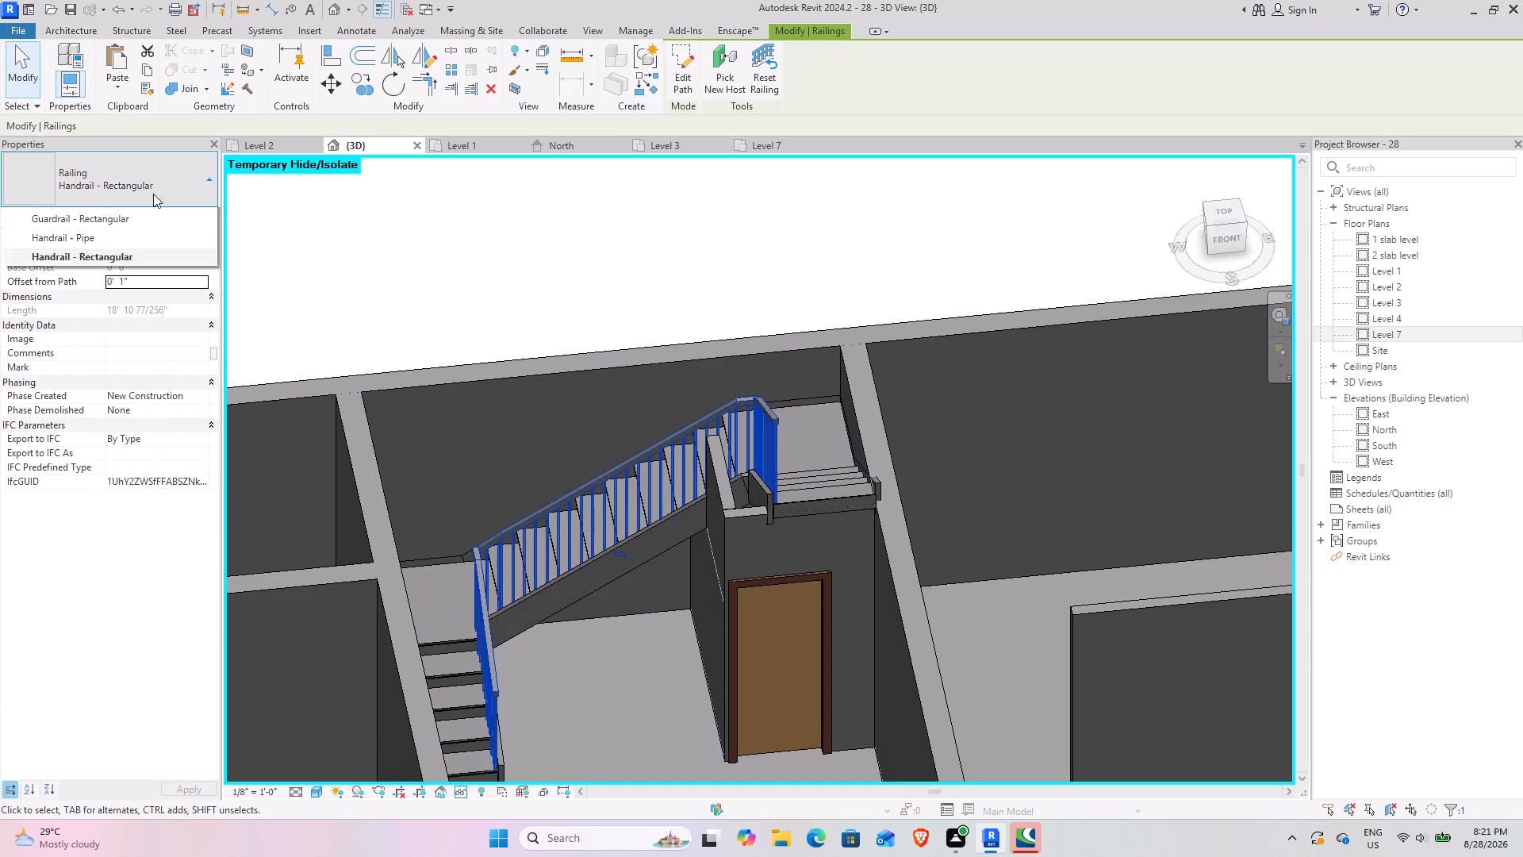
{"action": "left_click", "coordinate": [82, 256]}
{"action": "left_click", "coordinate": [521, 266]}
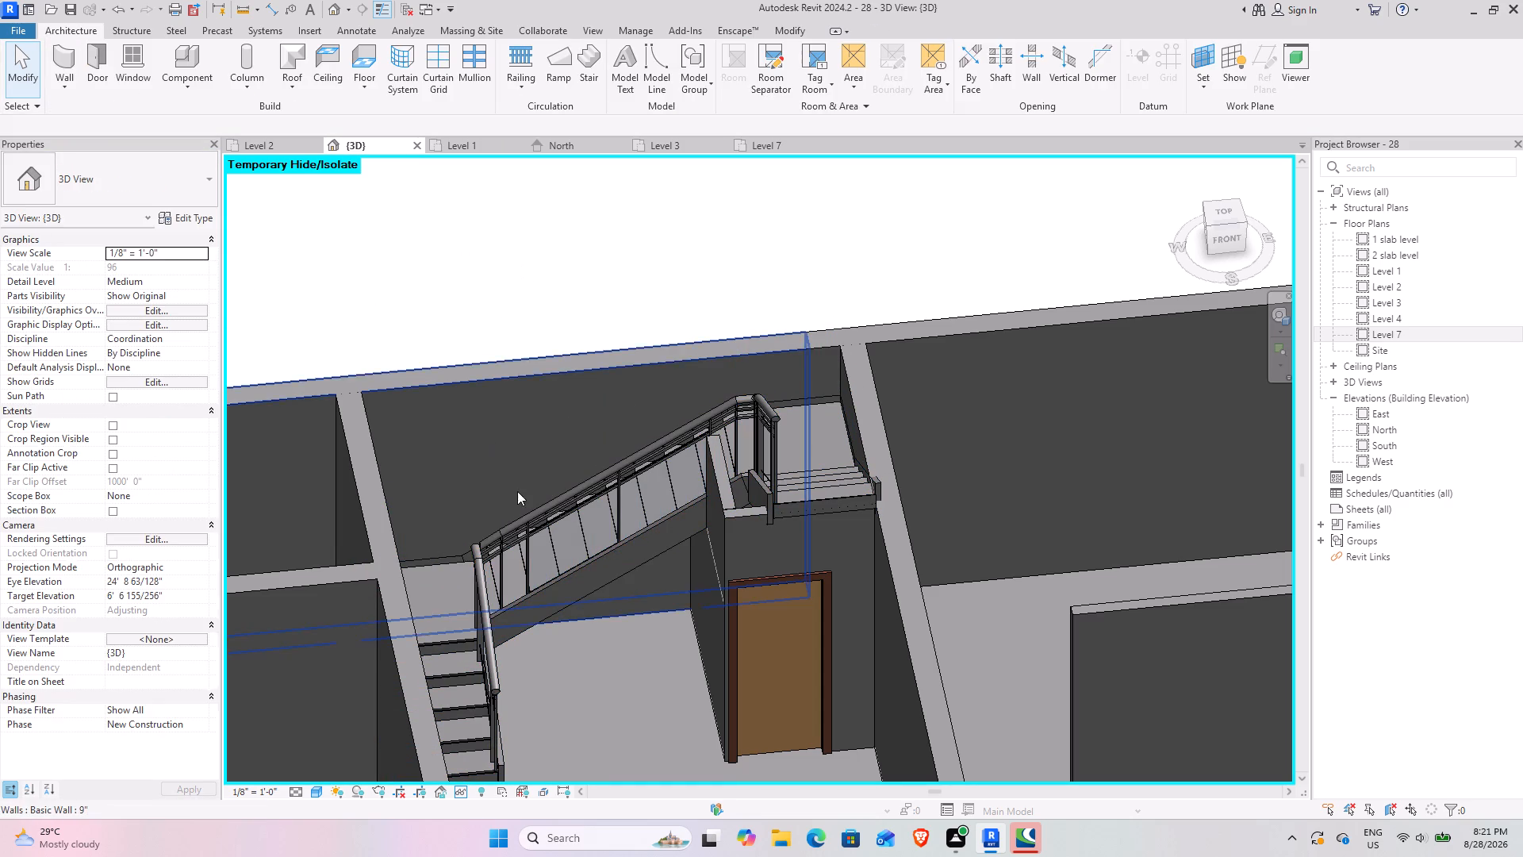
Examine the staircase railing and the ground-floor doors from several sides in the 3D view.
{"action": "middle_click_drag", "start_coordinate": [510, 491], "coordinate": [416, 401], "text": "shift"}
{"action": "scroll", "coordinate": [444, 428], "scroll_direction": "down", "scroll_amount": 8}
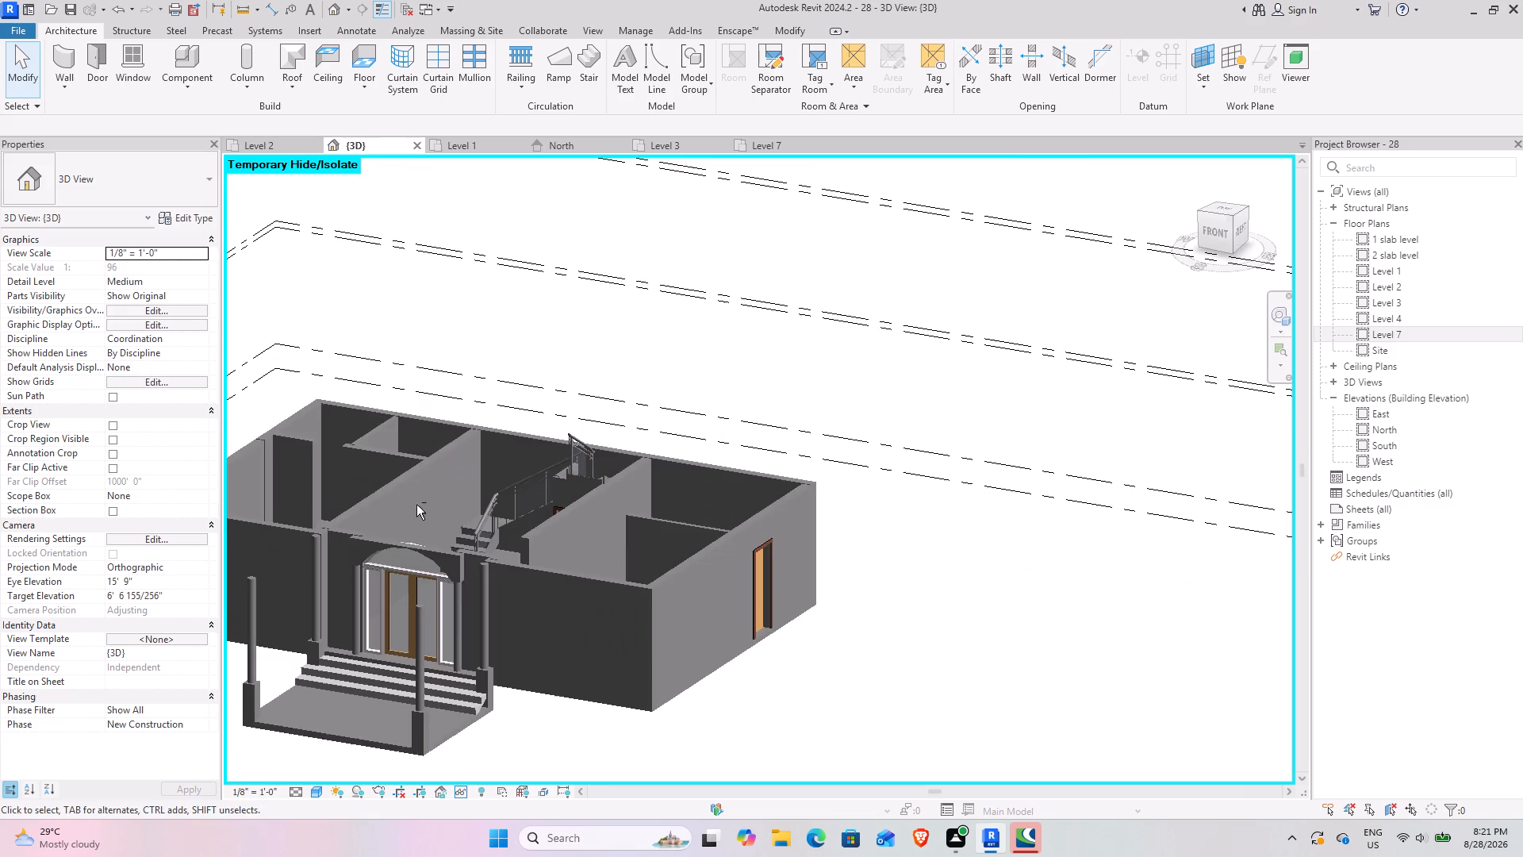
{"action": "middle_click_drag", "start_coordinate": [418, 501], "coordinate": [540, 607], "text": "shift"}
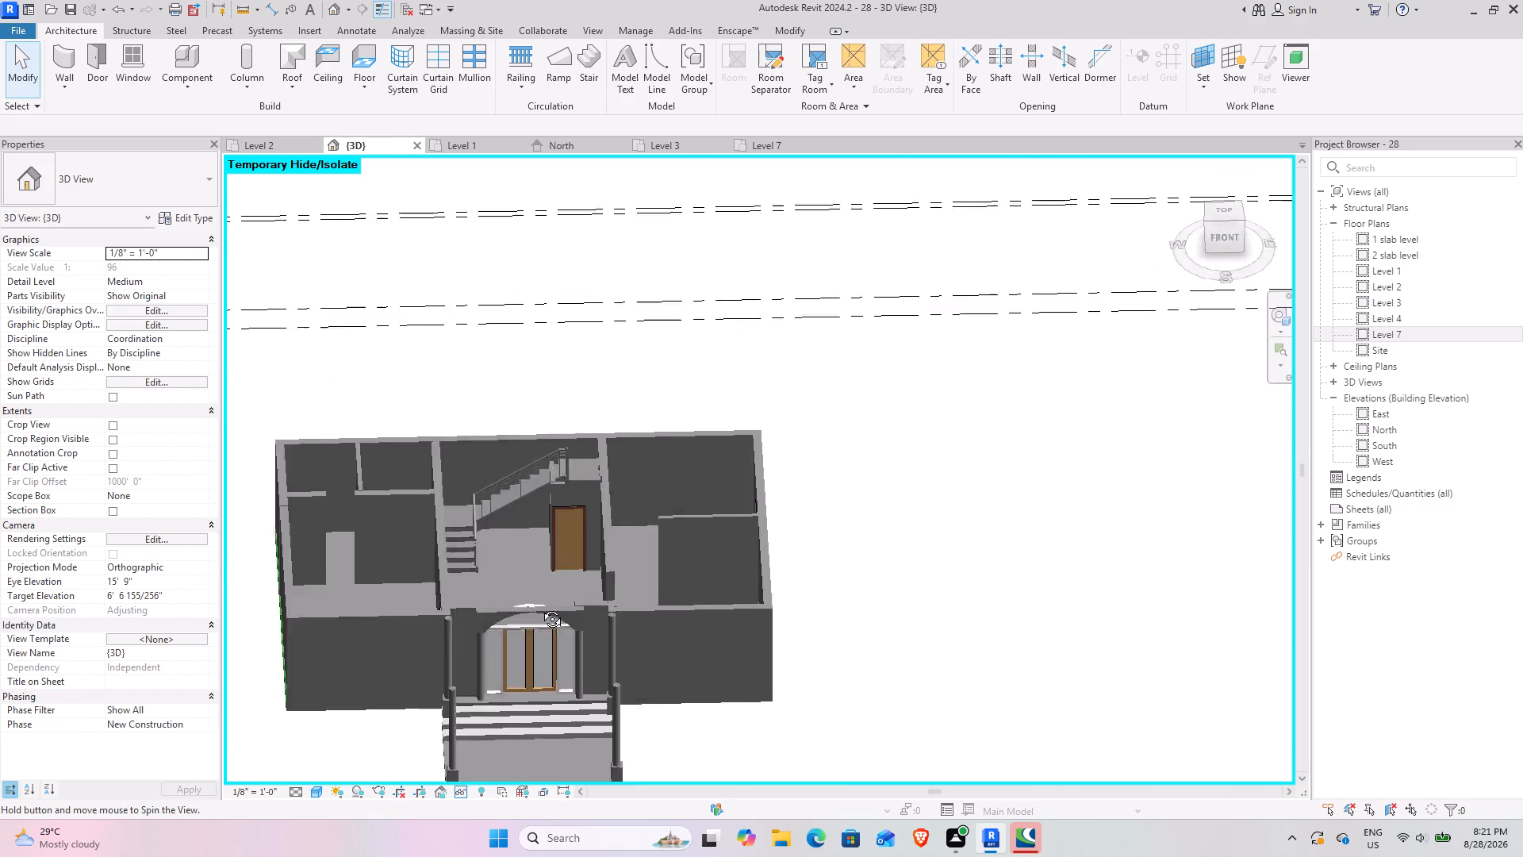
{"action": "middle_click_drag", "start_coordinate": [540, 607], "coordinate": [577, 643], "text": "shift"}
{"action": "middle_click_drag", "start_coordinate": [451, 559], "coordinate": [741, 573], "text": "shift"}
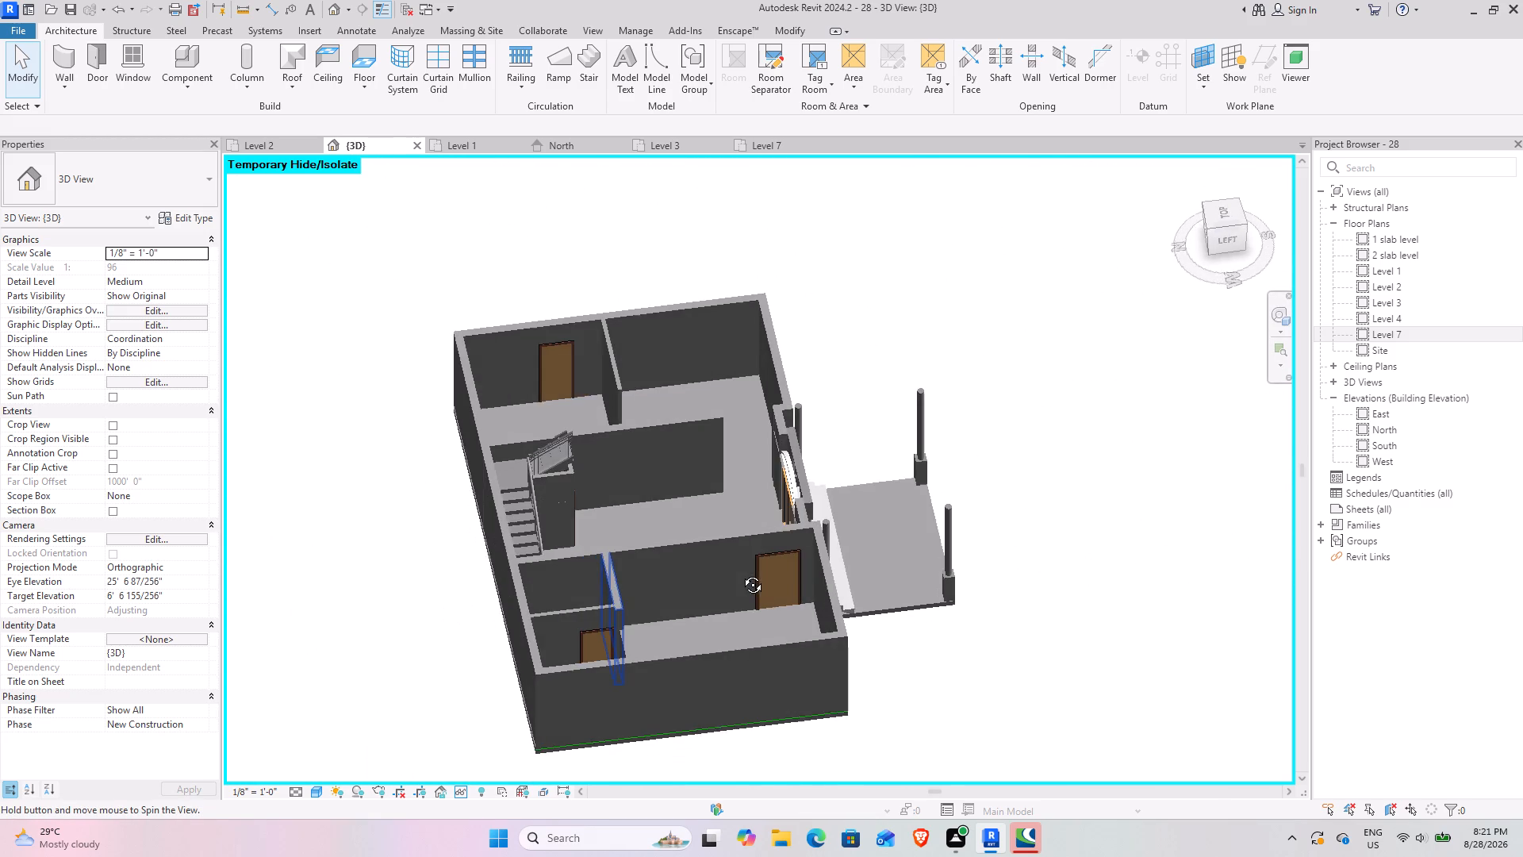
{"action": "middle_click_drag", "start_coordinate": [741, 573], "coordinate": [633, 647], "text": "shift"}
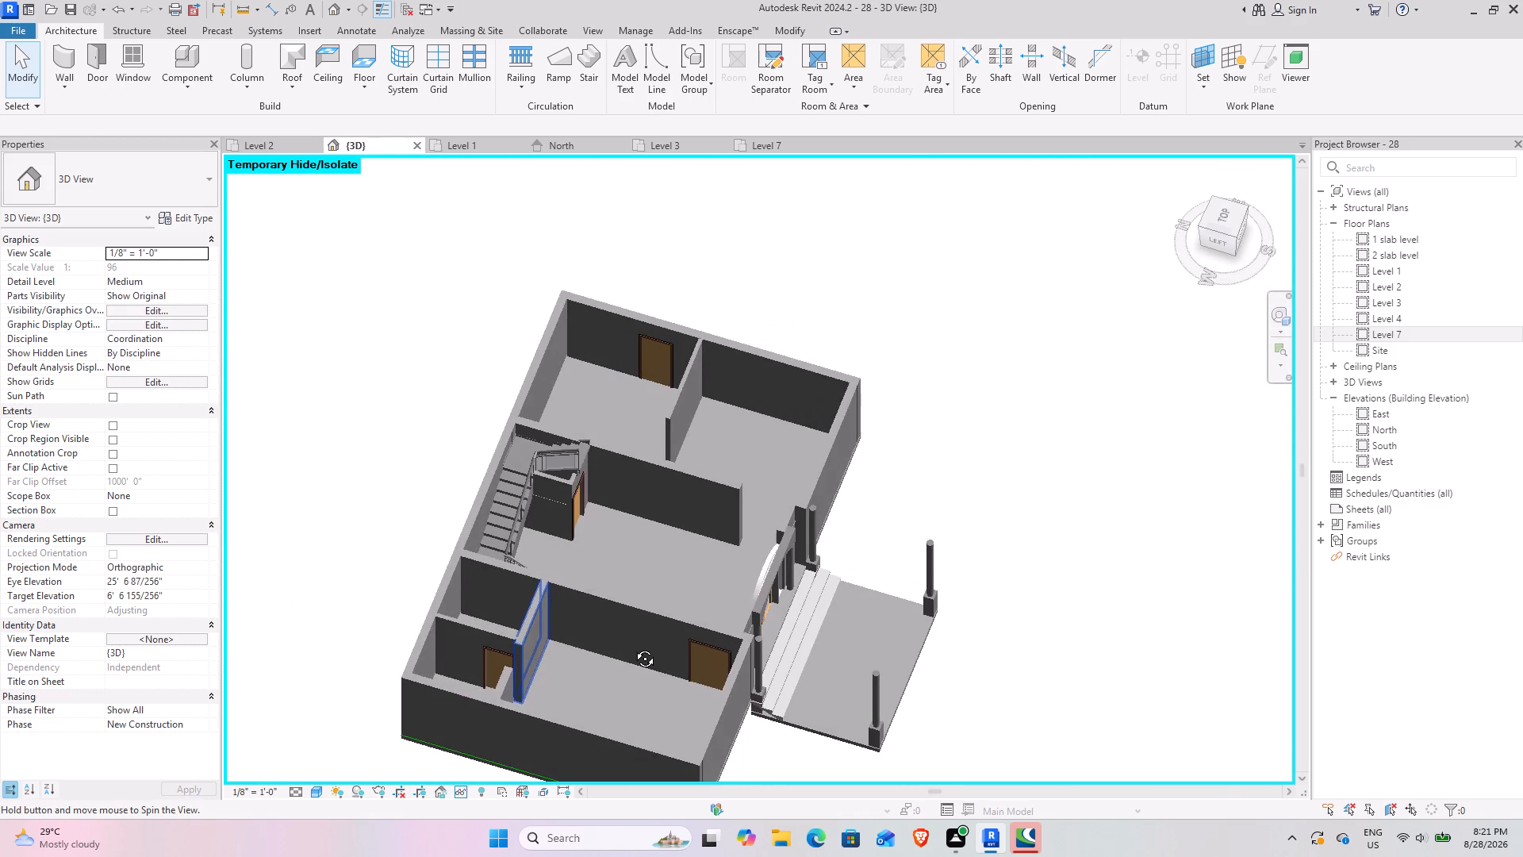
{"action": "middle_click_drag", "start_coordinate": [633, 647], "coordinate": [371, 437], "text": "shift"}
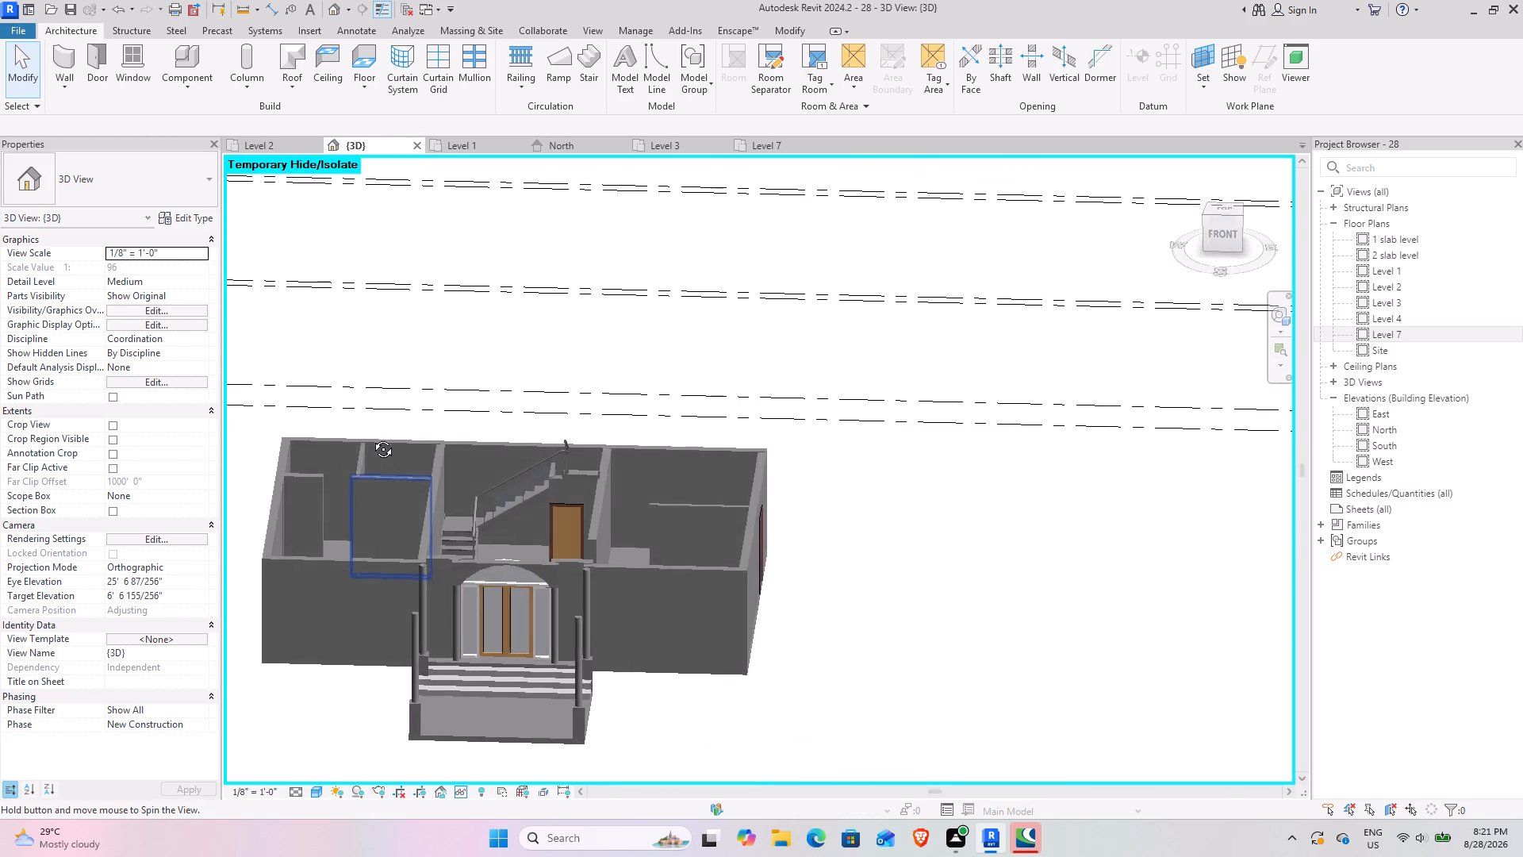
{"action": "middle_click_drag", "start_coordinate": [371, 437], "coordinate": [307, 522], "text": "shift"}
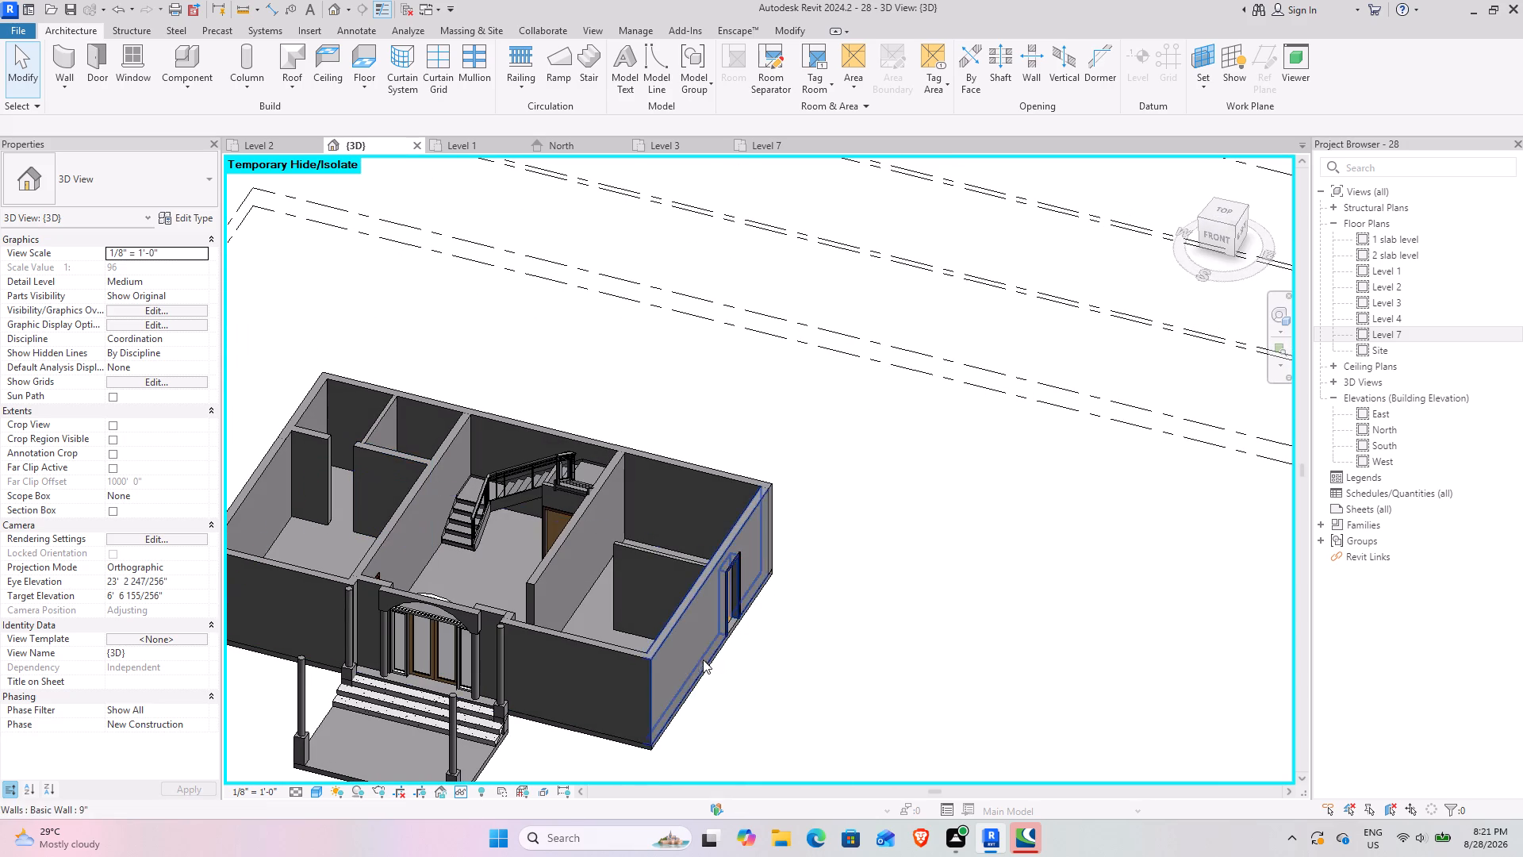
{"action": "middle_click_drag", "start_coordinate": [699, 647], "coordinate": [616, 543], "text": "shift"}
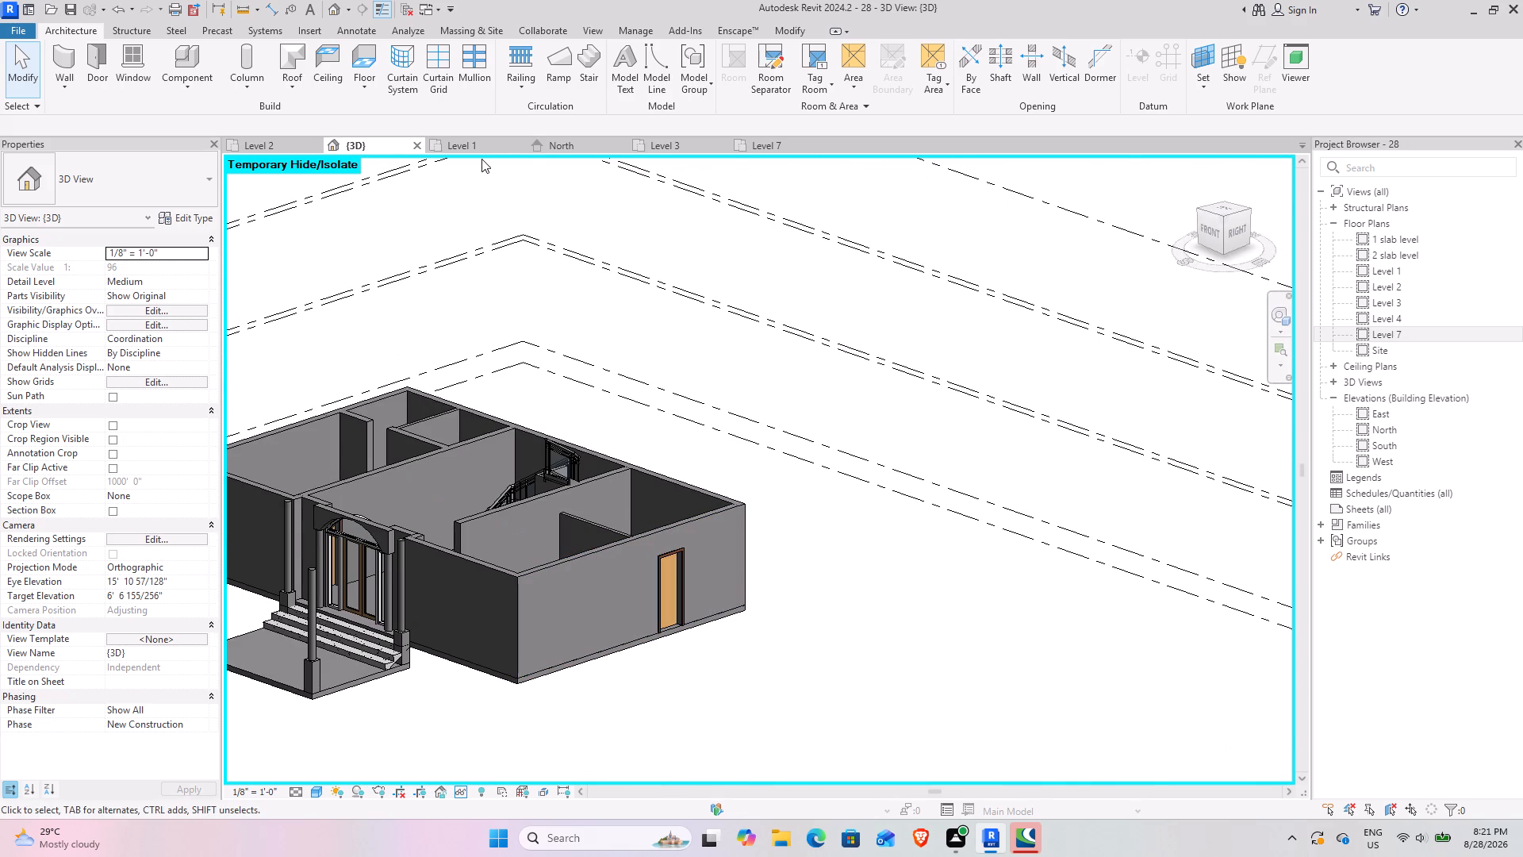
Examine the Level 1 plan around the kitchen, living and dining areas and the window openings of Bed Room-1.
{"action": "left_click", "coordinate": [478, 146]}
{"action": "scroll", "coordinate": [439, 451], "scroll_direction": "down", "scroll_amount": 8}
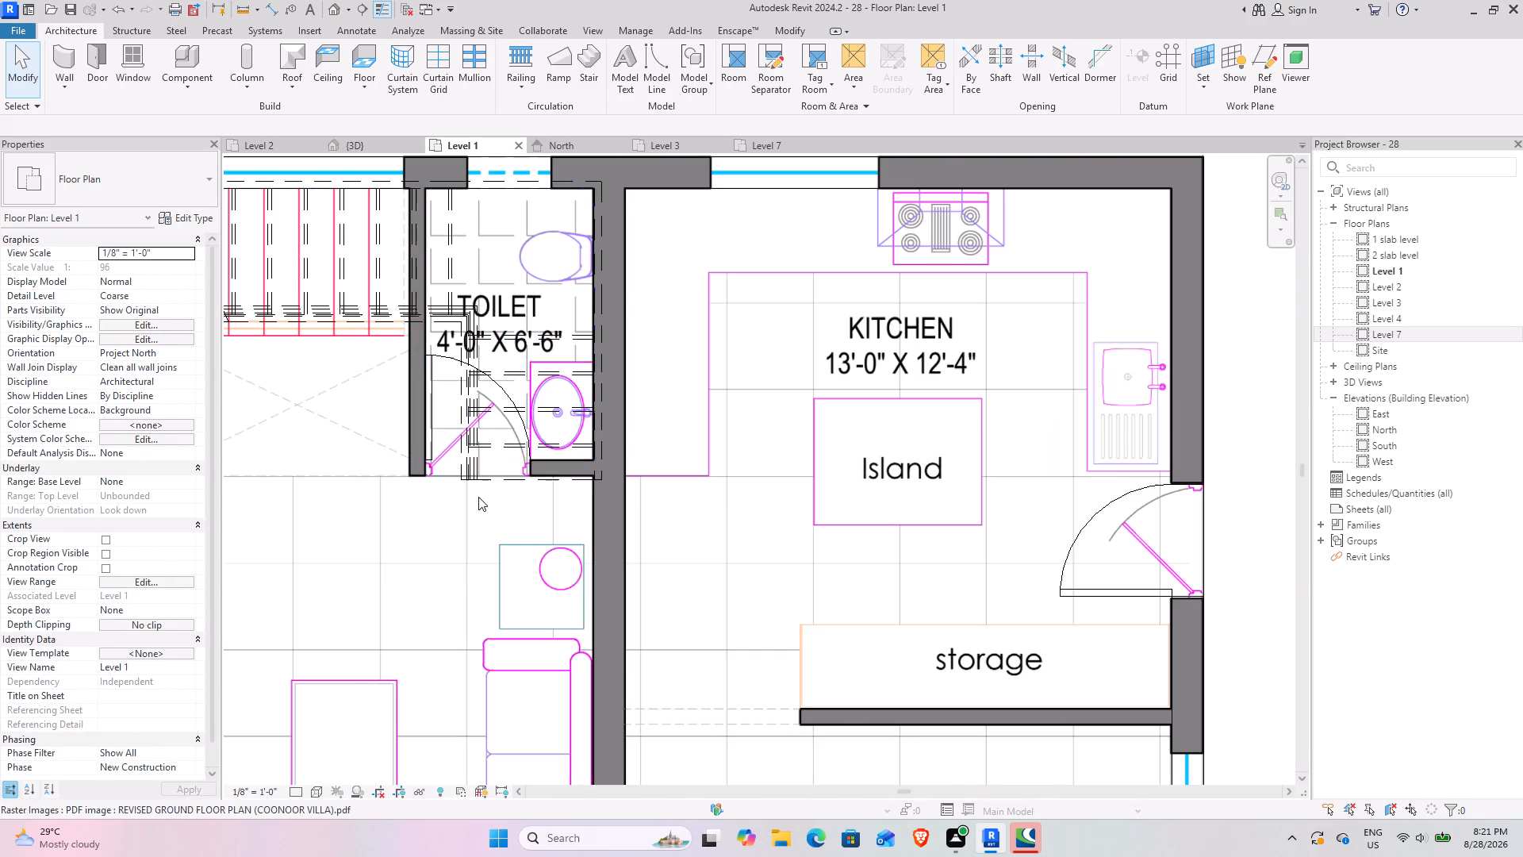
{"action": "middle_click_drag", "start_coordinate": [478, 497], "coordinate": [660, 313]}
{"action": "scroll", "coordinate": [617, 340], "scroll_direction": "down", "scroll_amount": 3}
{"action": "middle_click_drag", "start_coordinate": [625, 468], "coordinate": [761, 428]}
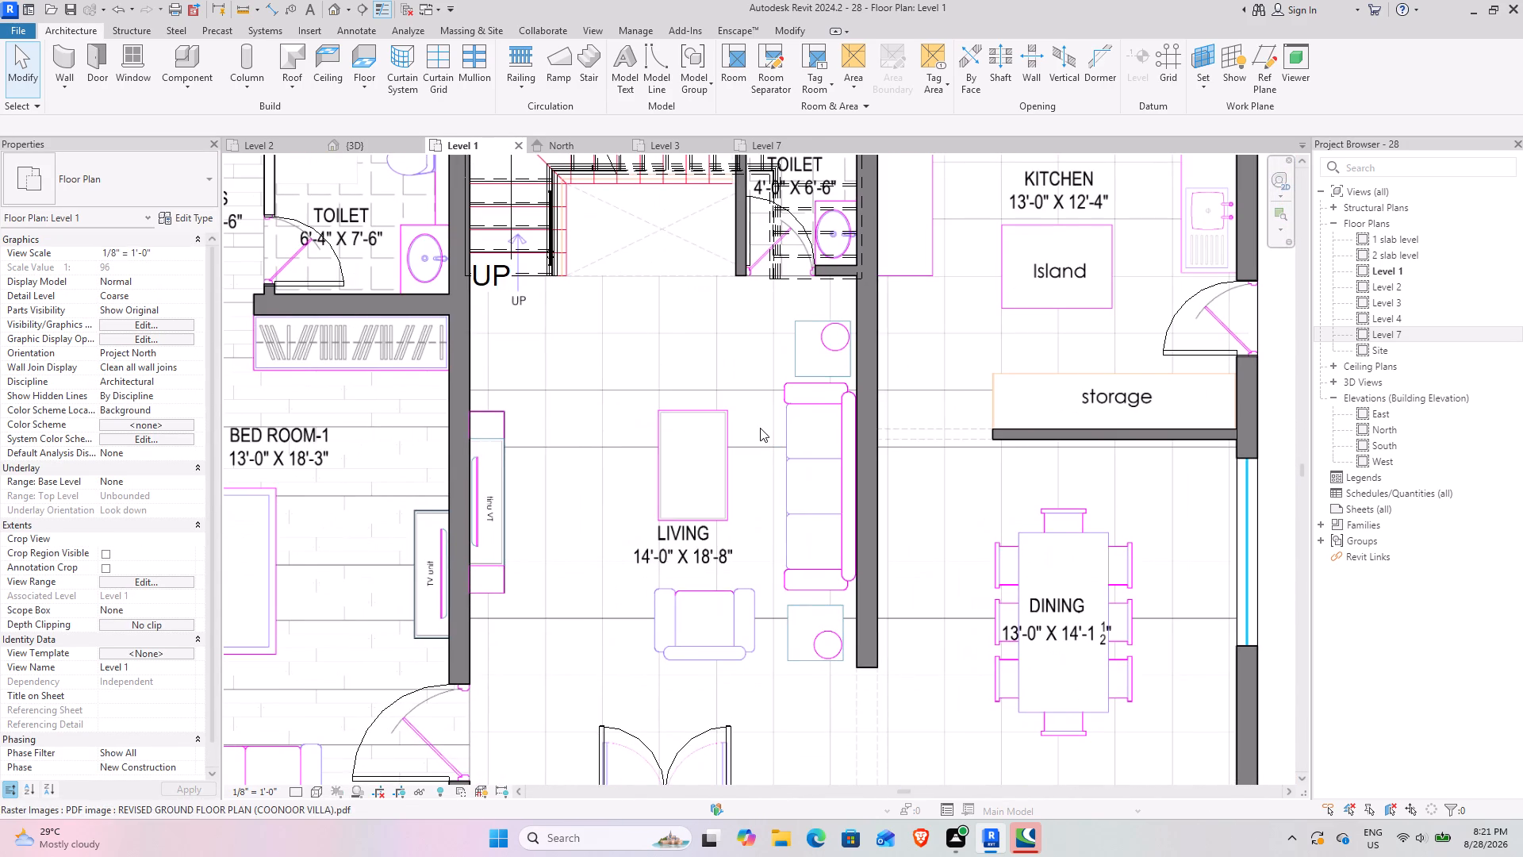
{"action": "scroll", "coordinate": [846, 428], "scroll_direction": "down", "scroll_amount": 2}
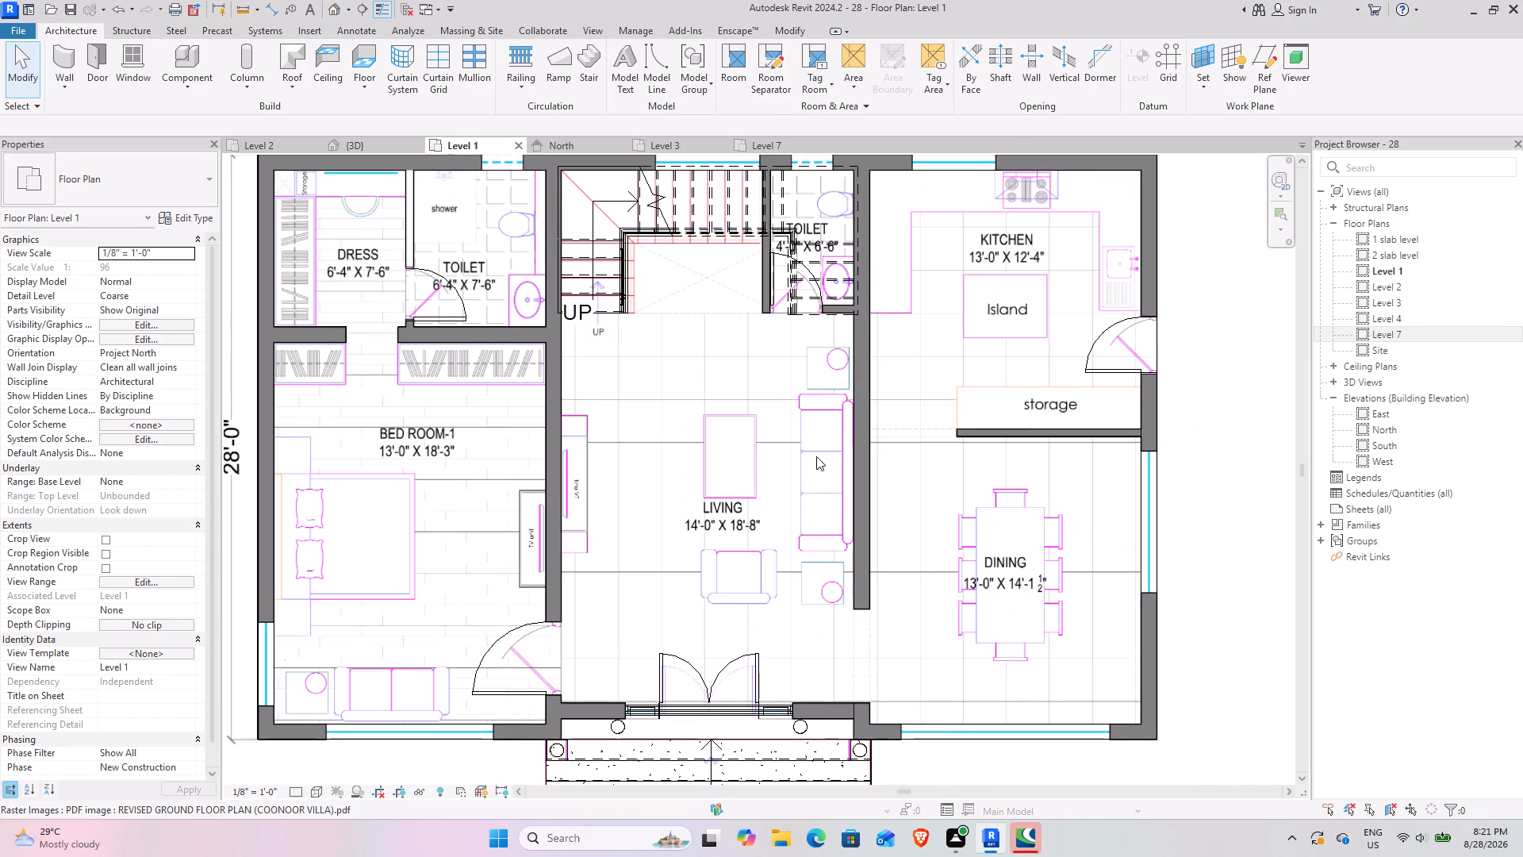
{"action": "middle_click_drag", "start_coordinate": [805, 438], "coordinate": [805, 365]}
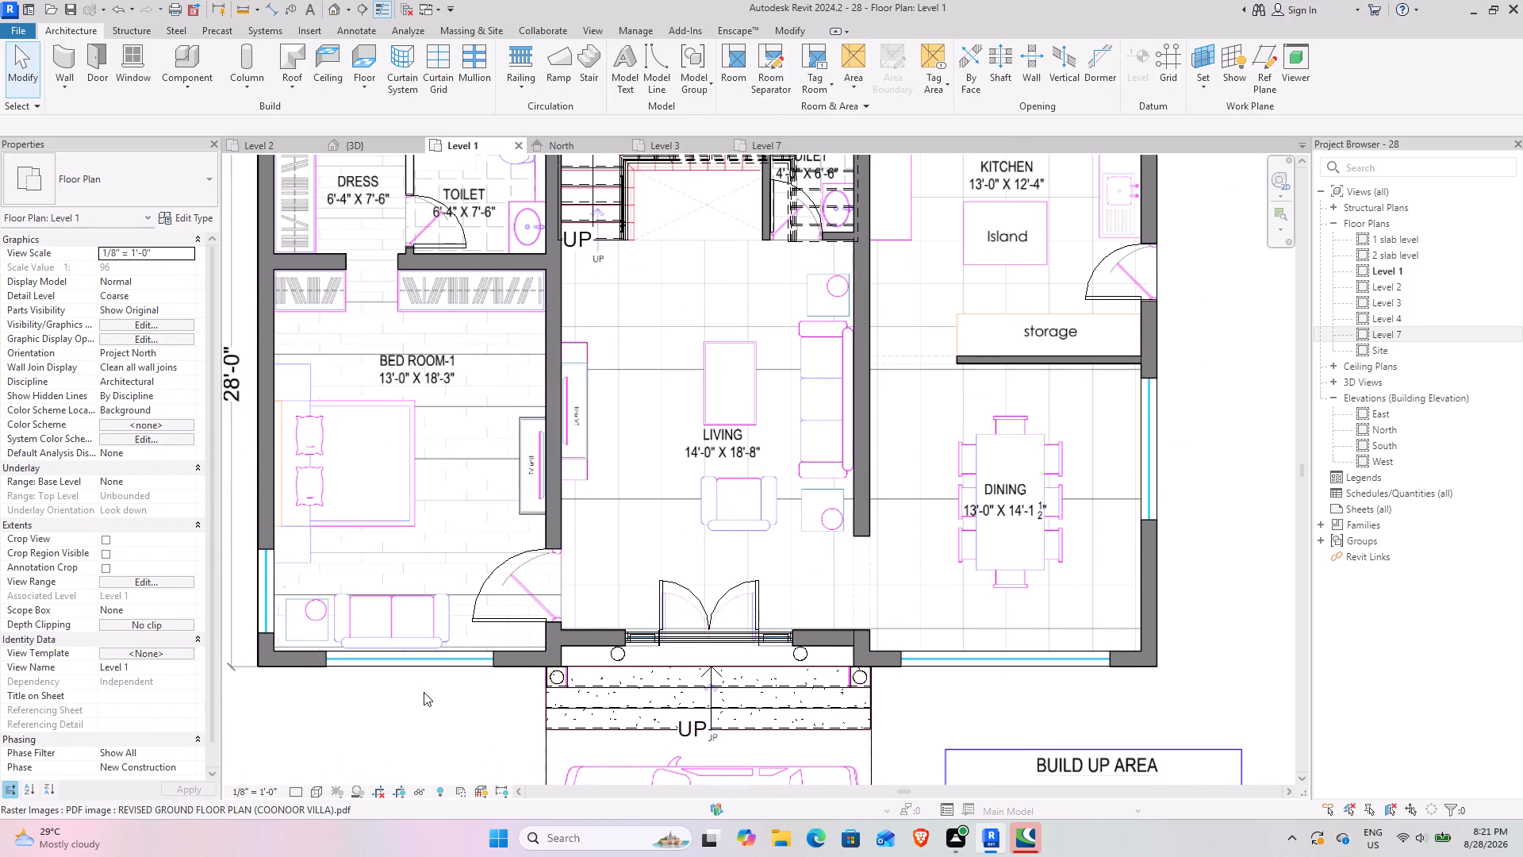
{"action": "scroll", "coordinate": [418, 674], "scroll_direction": "up", "scroll_amount": 5}
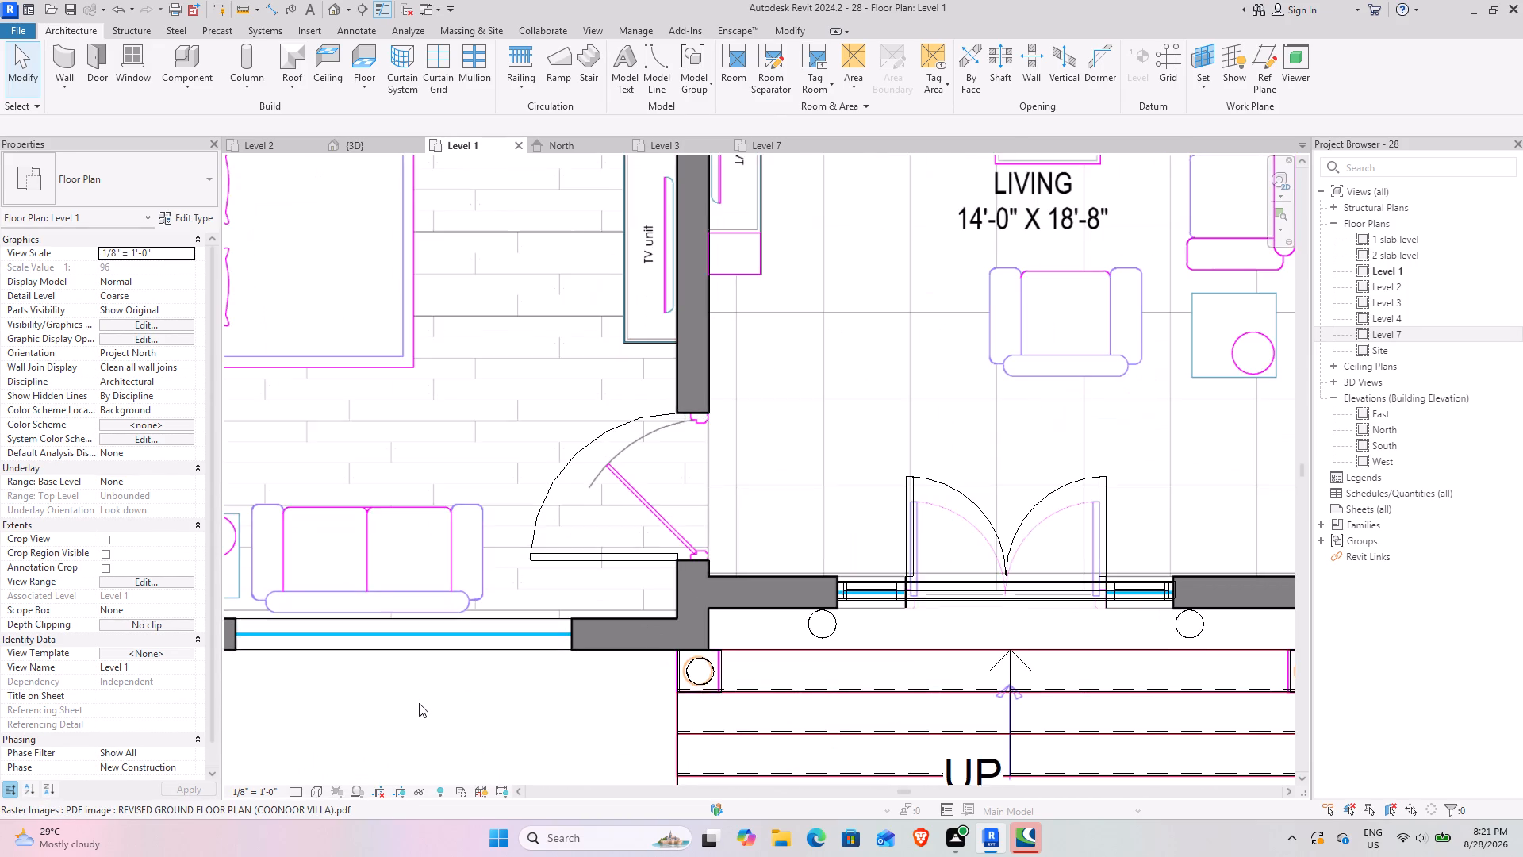
{"action": "middle_click_drag", "start_coordinate": [541, 648], "coordinate": [723, 573]}
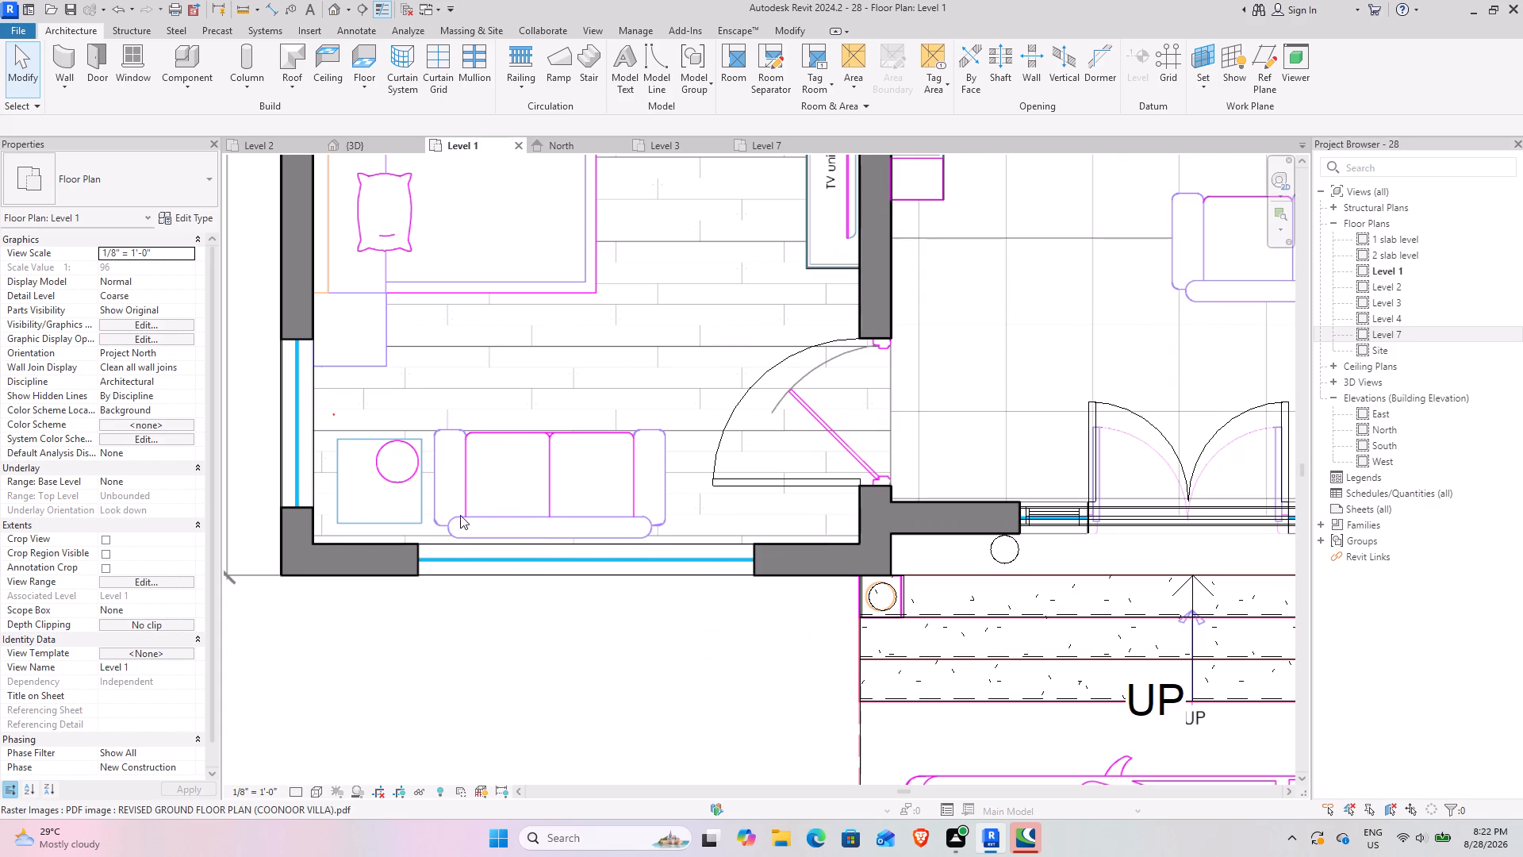
{"action": "scroll", "coordinate": [478, 519], "scroll_direction": "down", "scroll_amount": 4}
{"action": "middle_click_drag", "start_coordinate": [375, 519], "coordinate": [447, 532]}
{"action": "scroll", "coordinate": [414, 459], "scroll_direction": "up", "scroll_amount": 6}
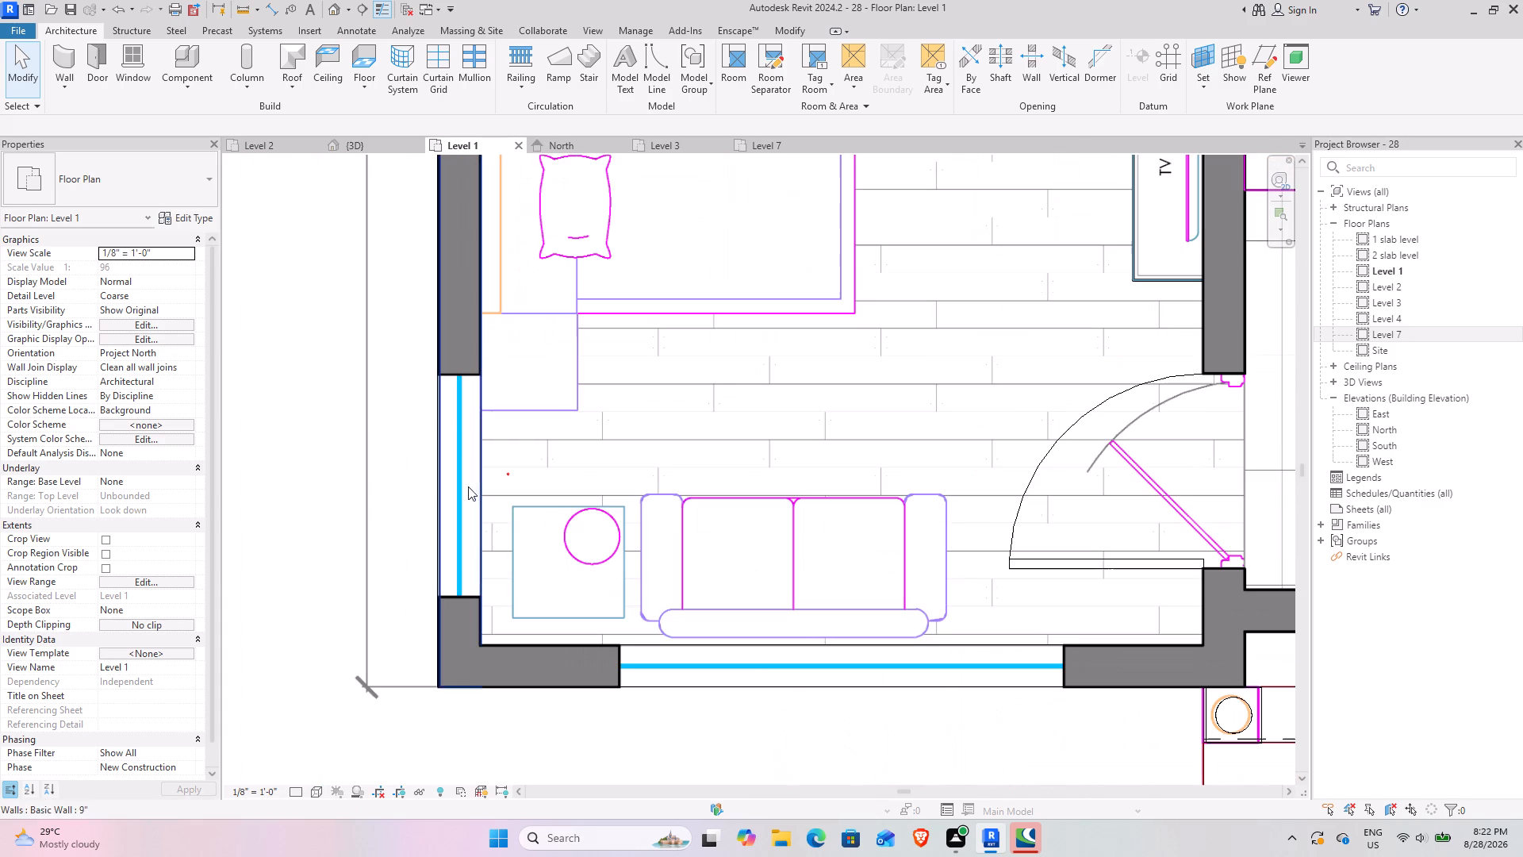
{"action": "scroll", "coordinate": [481, 491], "scroll_direction": "down", "scroll_amount": 3}
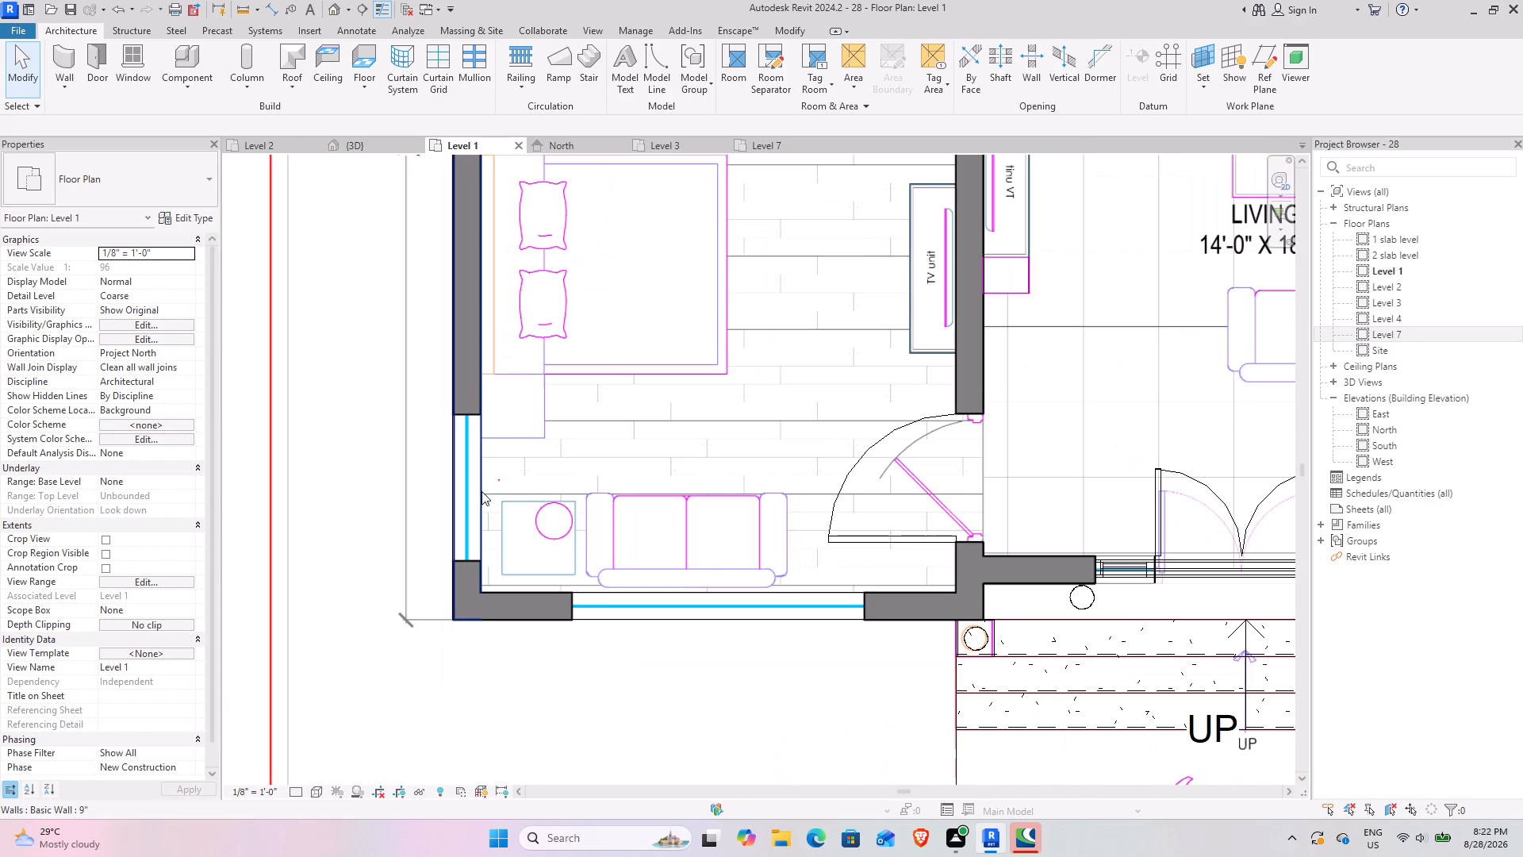
{"action": "middle_click_drag", "start_coordinate": [703, 449], "coordinate": [560, 430]}
Start placing a window on Level 1 and examine the window types already loaded in the project.
{"action": "left_click", "coordinate": [149, 79]}
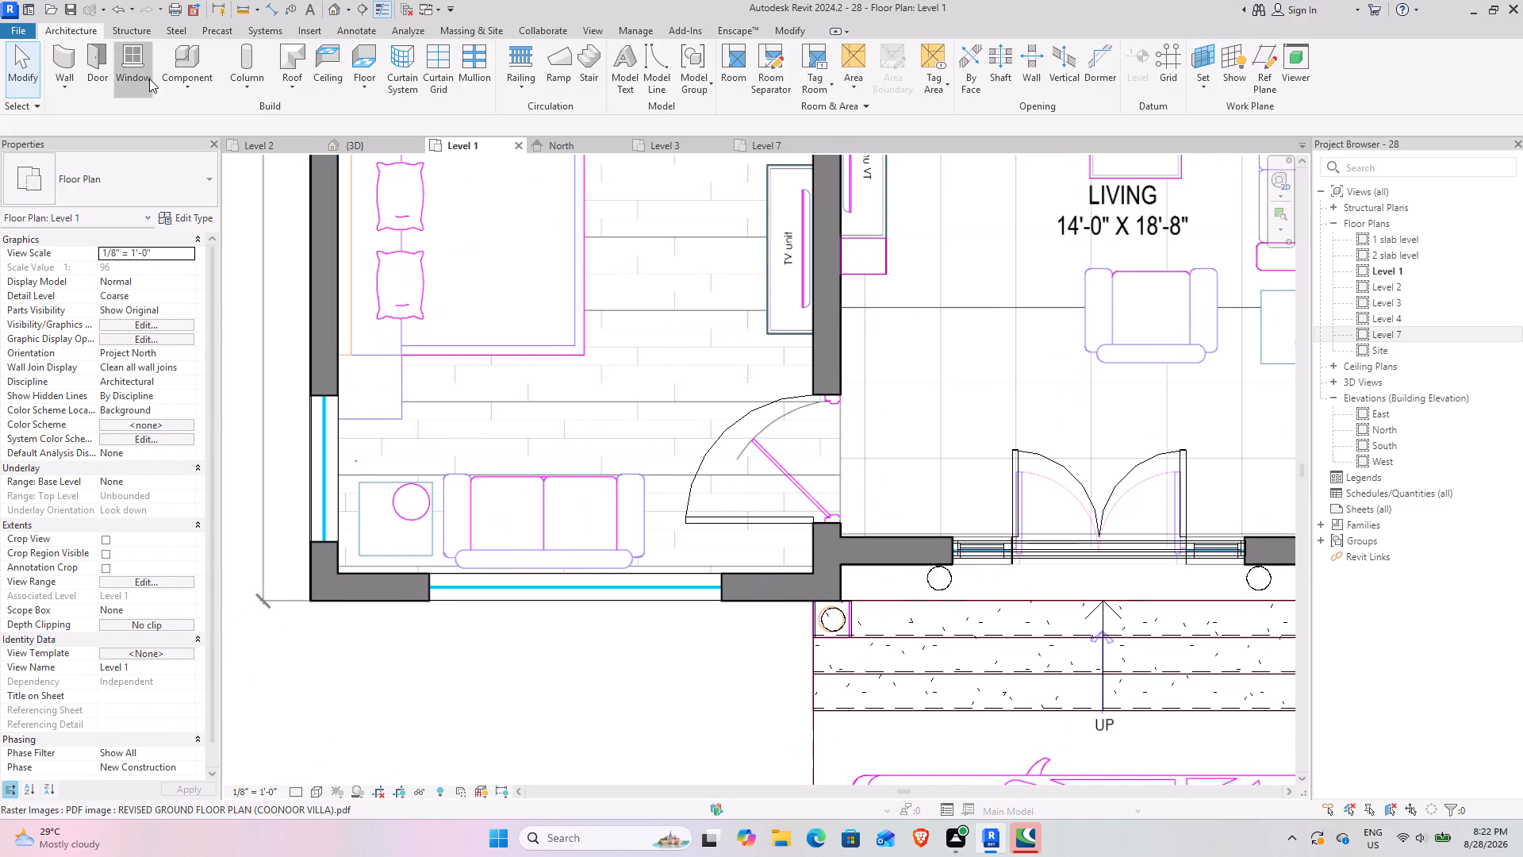
{"action": "left_click", "coordinate": [125, 192]}
{"action": "scroll", "coordinate": [76, 522], "scroll_direction": "down", "scroll_amount": 2}
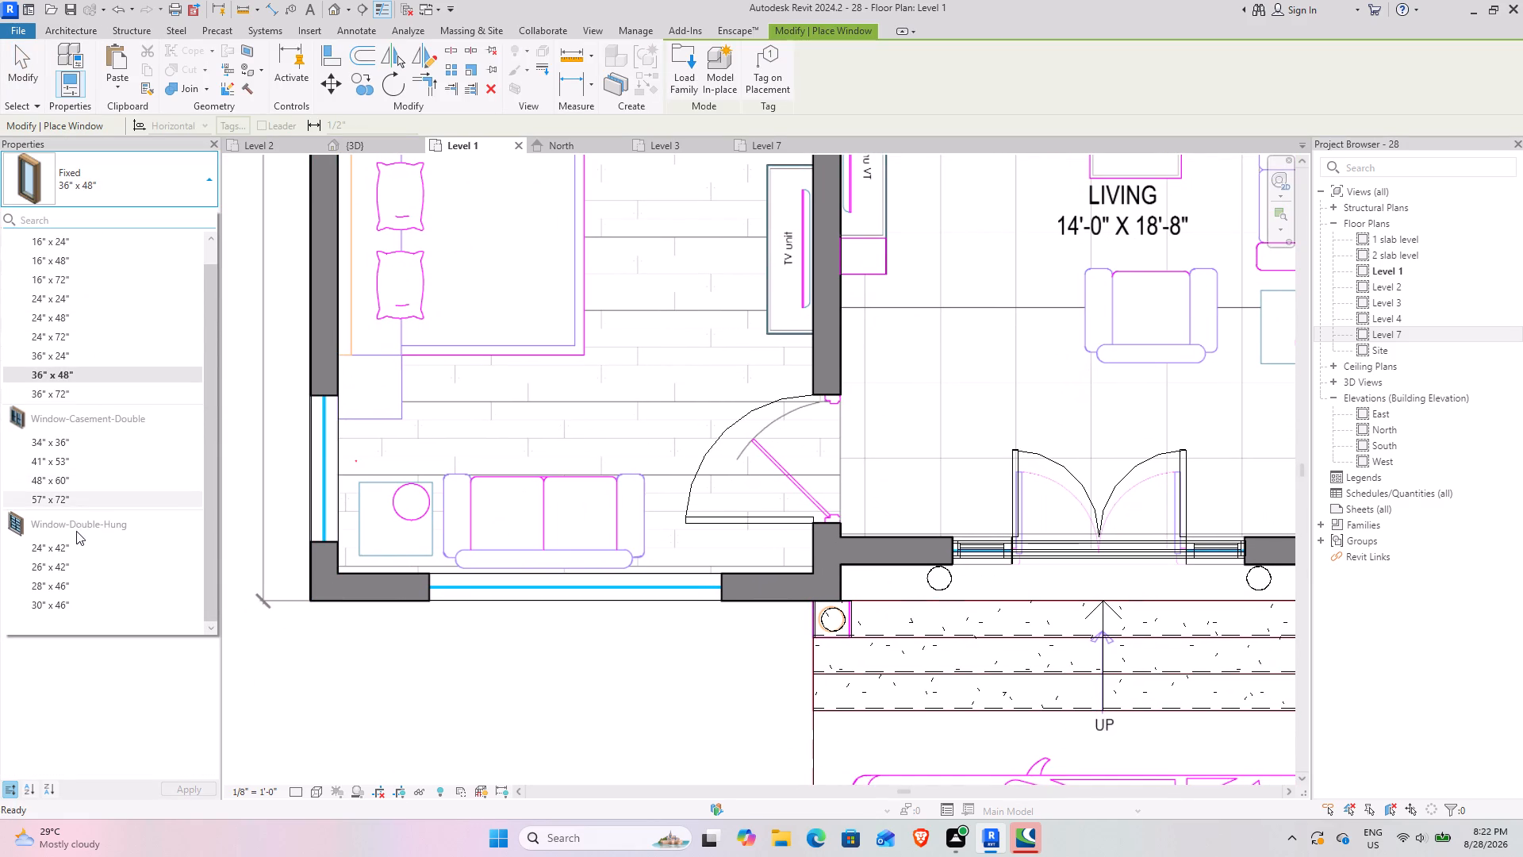
{"action": "scroll", "coordinate": [76, 531], "scroll_direction": "down", "scroll_amount": 2}
{"action": "scroll", "coordinate": [70, 530], "scroll_direction": "up", "scroll_amount": 3}
{"action": "scroll", "coordinate": [82, 344], "scroll_direction": "up", "scroll_amount": 2}
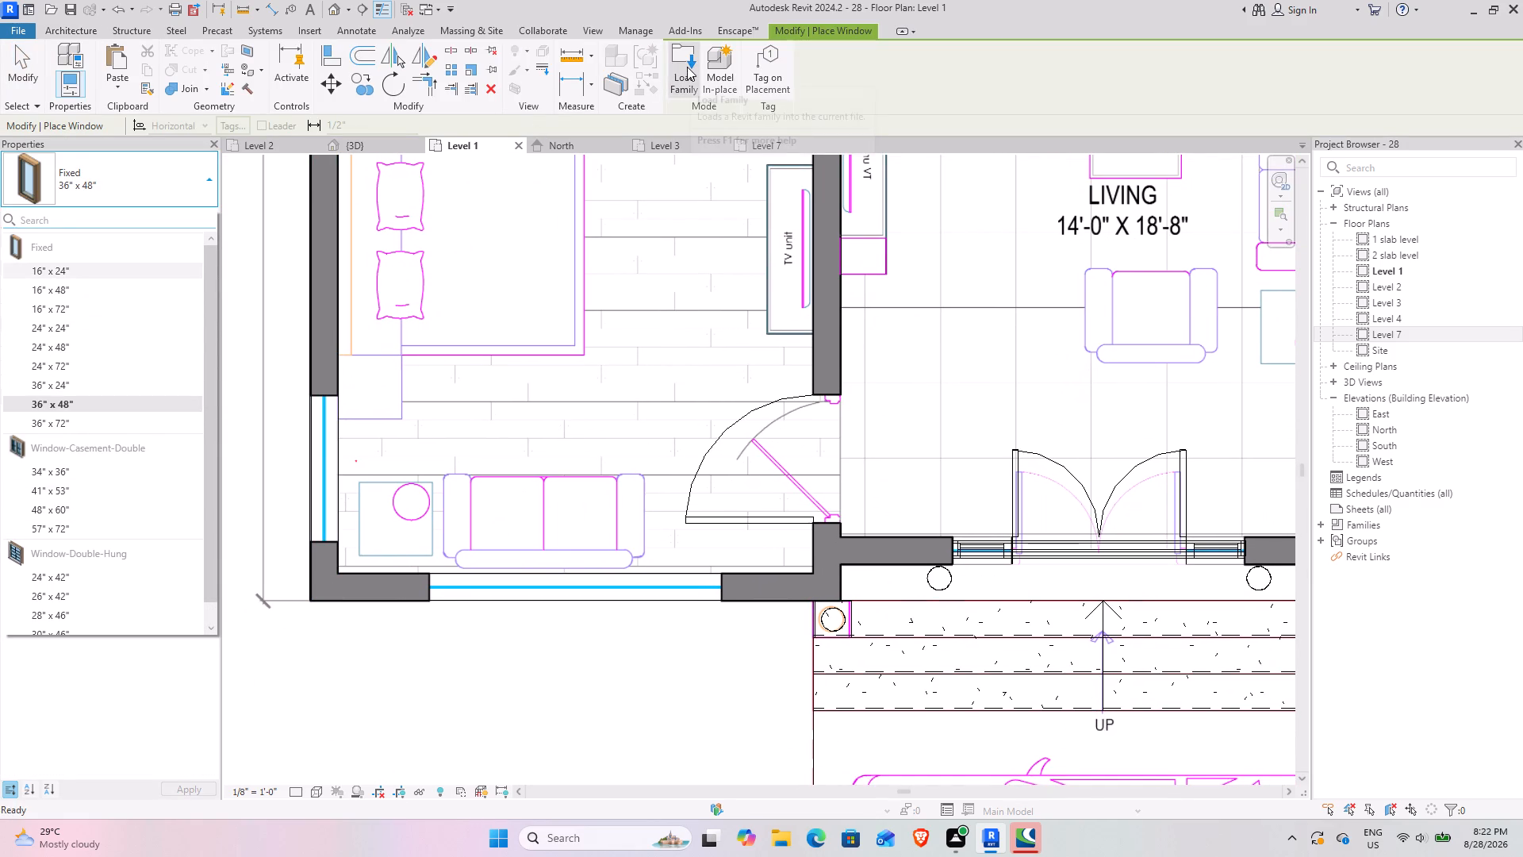
Start loading a family and search the SHUBHAM CITY folder for a window family folder.
{"action": "left_click", "coordinate": [687, 67]}
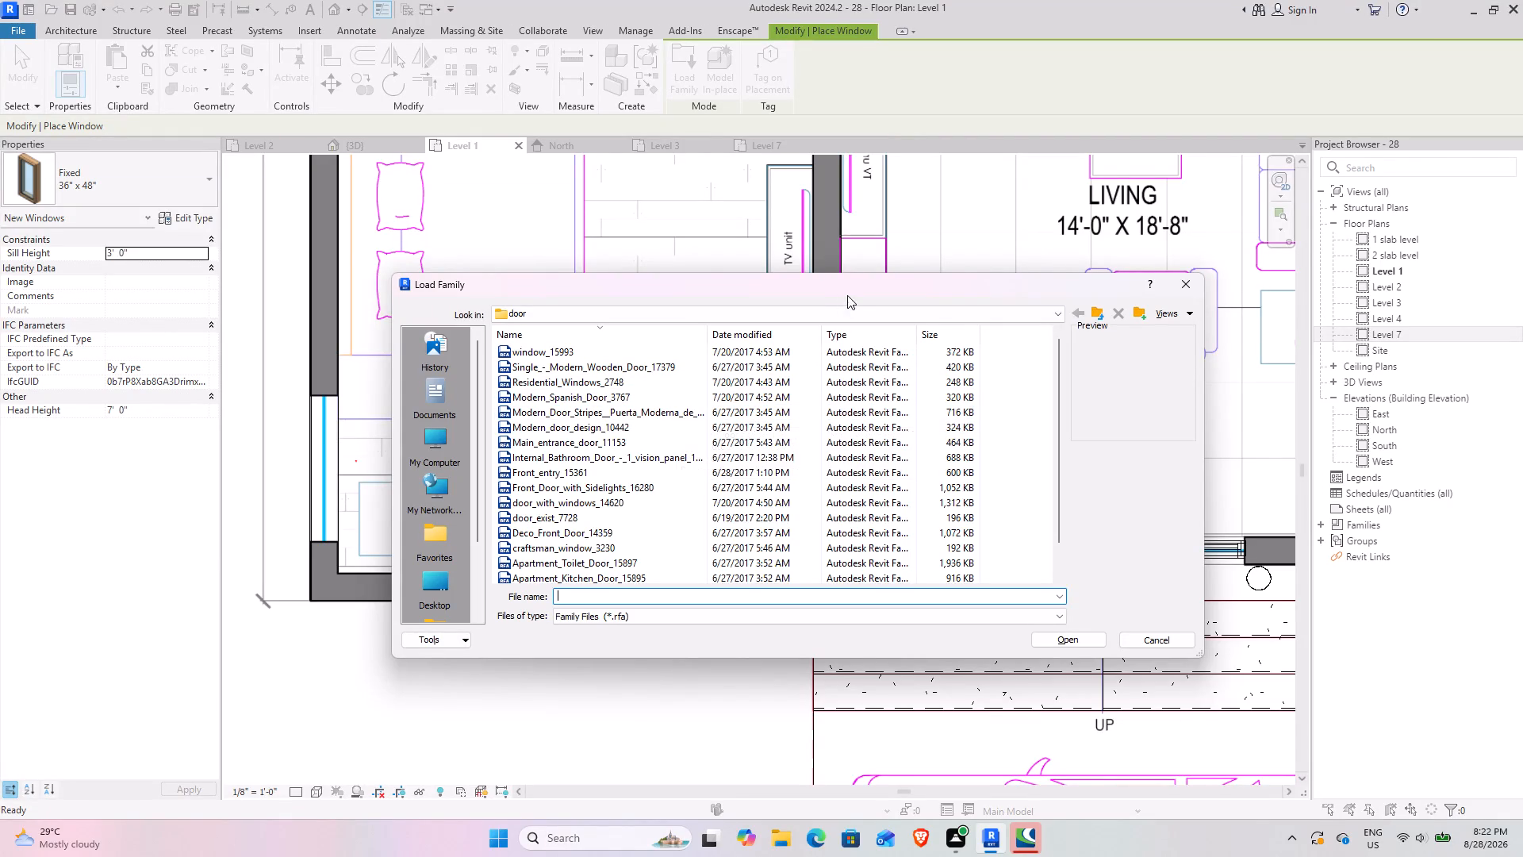
{"action": "left_click", "coordinate": [1095, 310]}
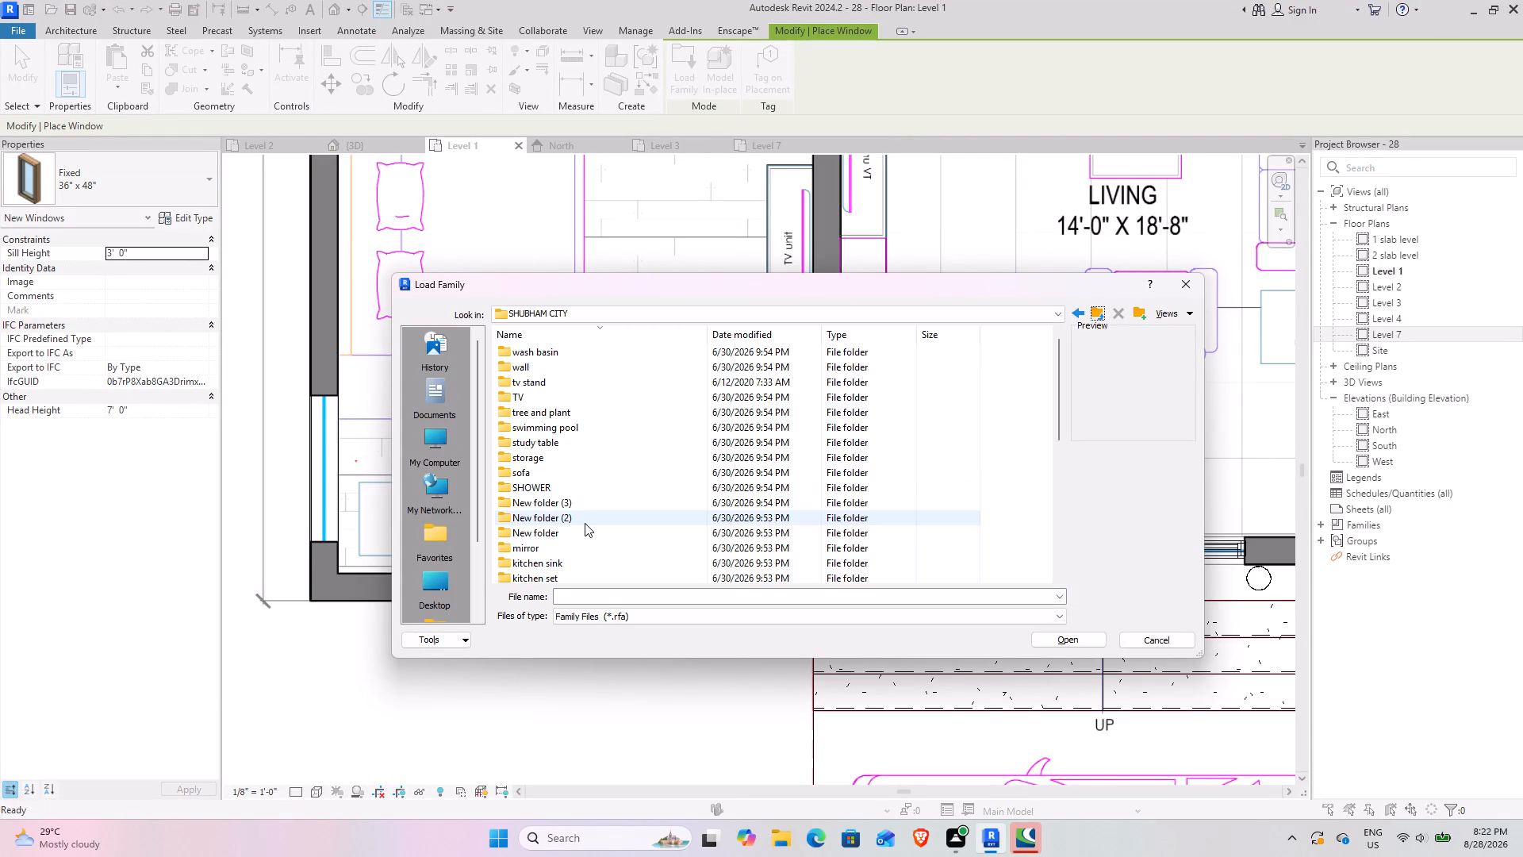
{"action": "scroll", "coordinate": [589, 521], "scroll_direction": "down", "scroll_amount": 3}
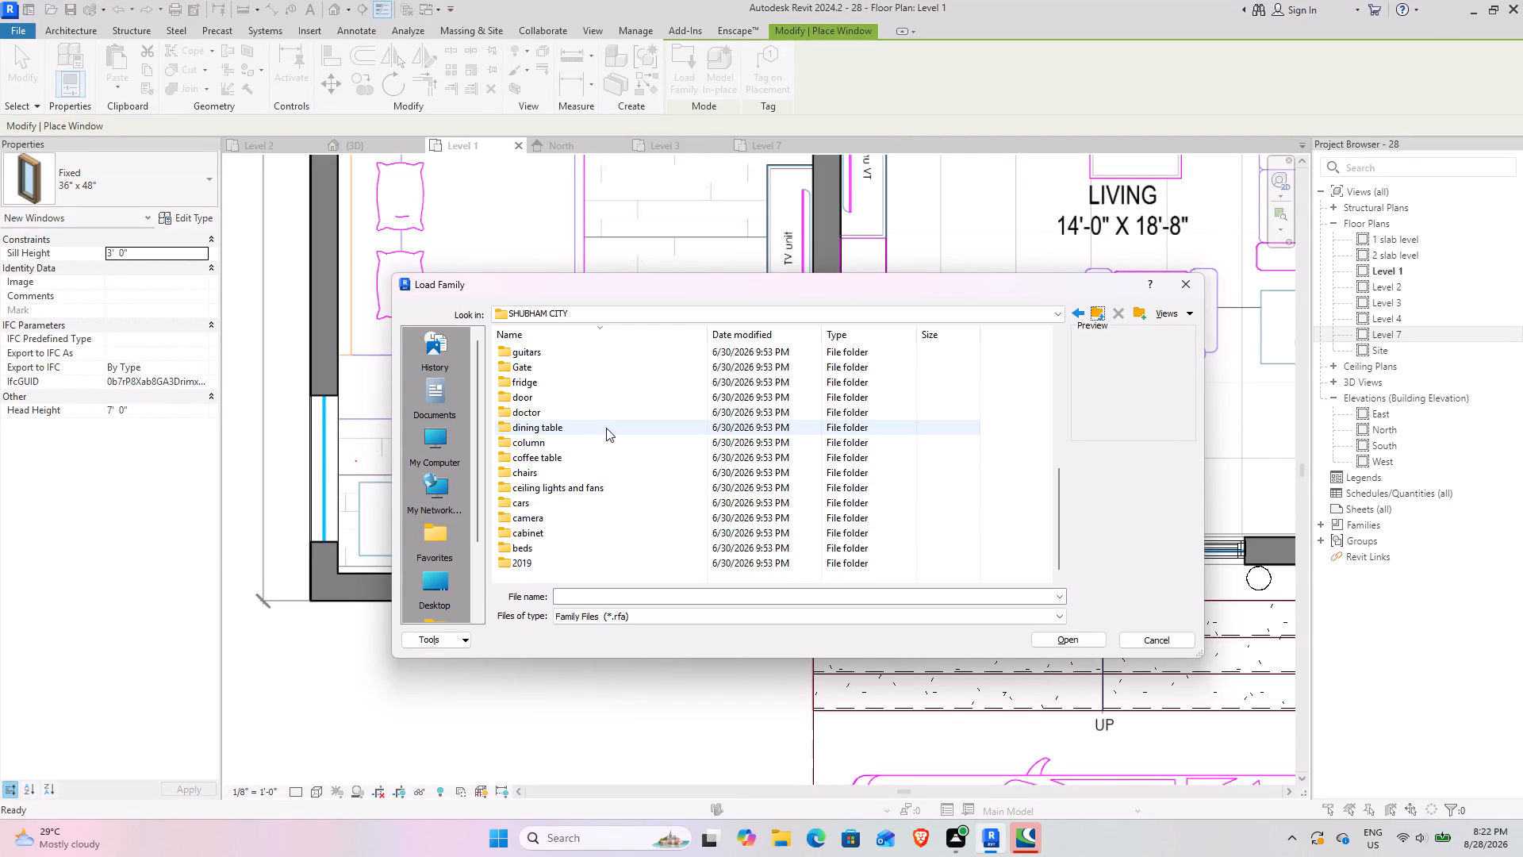
{"action": "scroll", "coordinate": [606, 428], "scroll_direction": "up", "scroll_amount": 1}
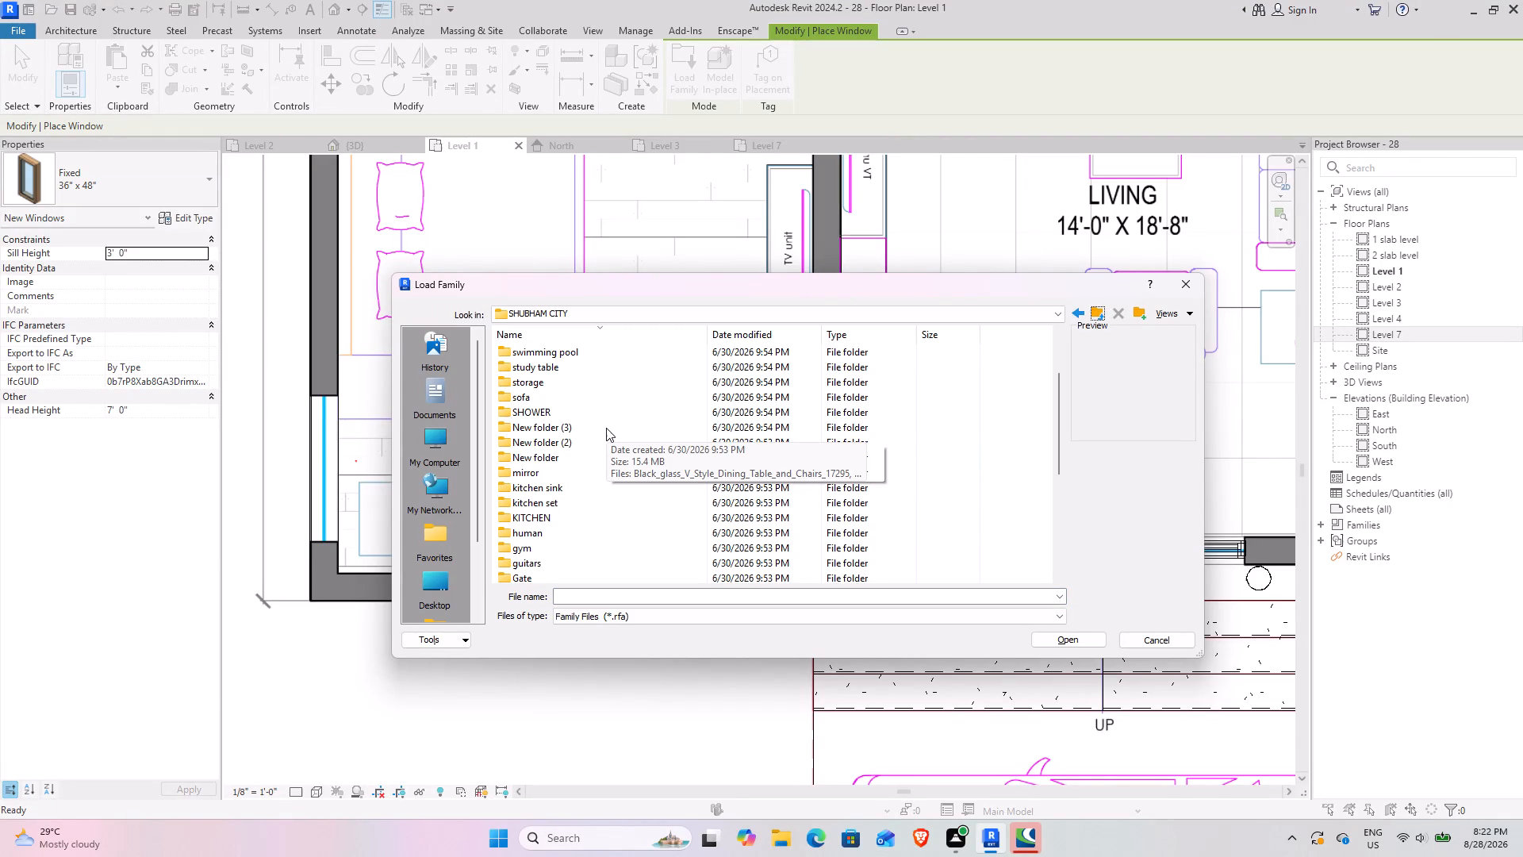
{"action": "left_click", "coordinate": [608, 425]}
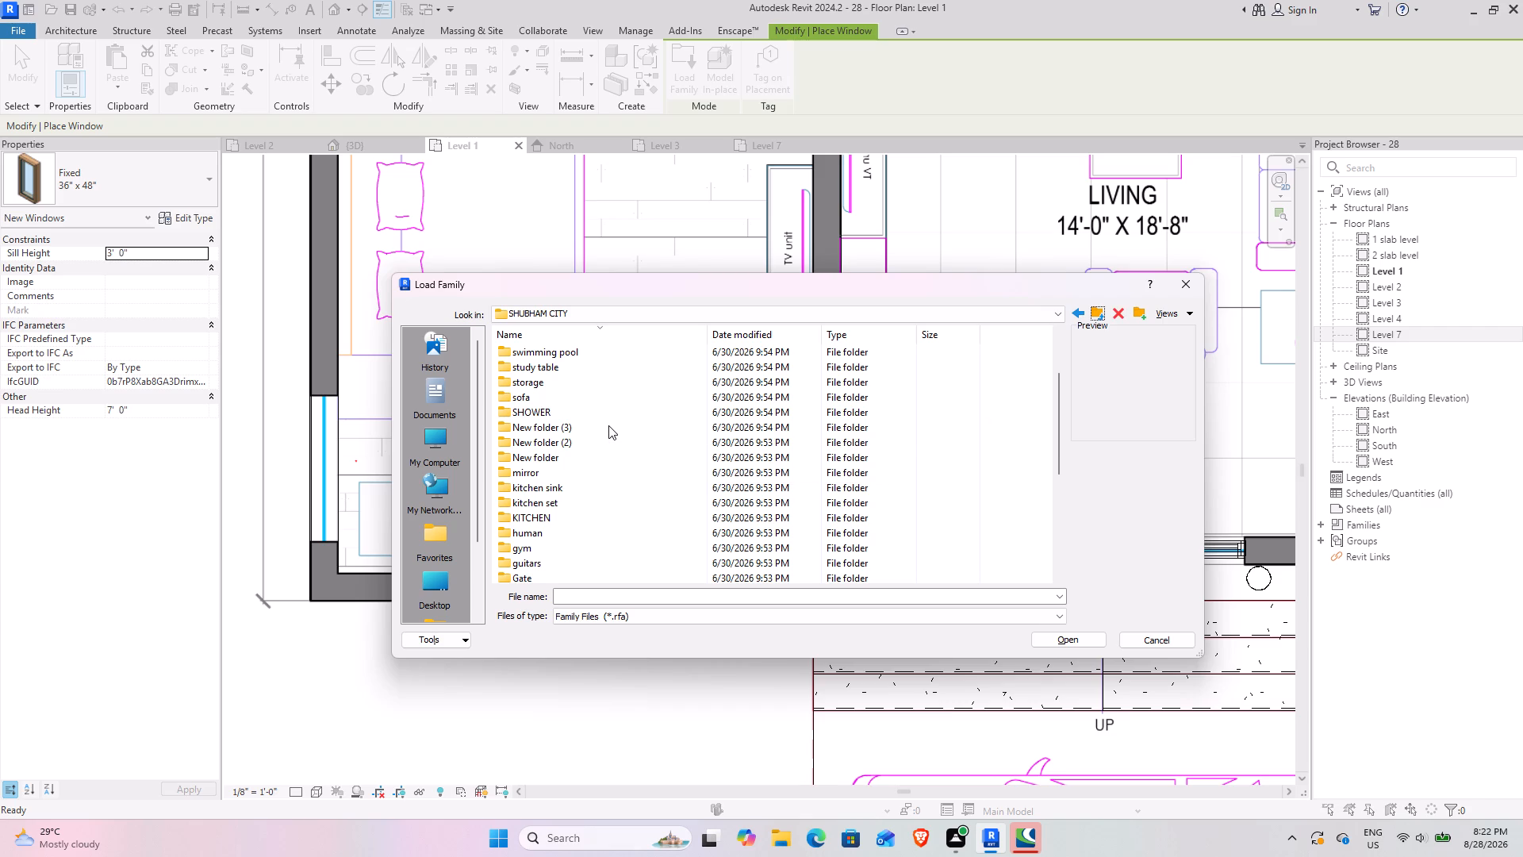
{"action": "key", "text": "w"}
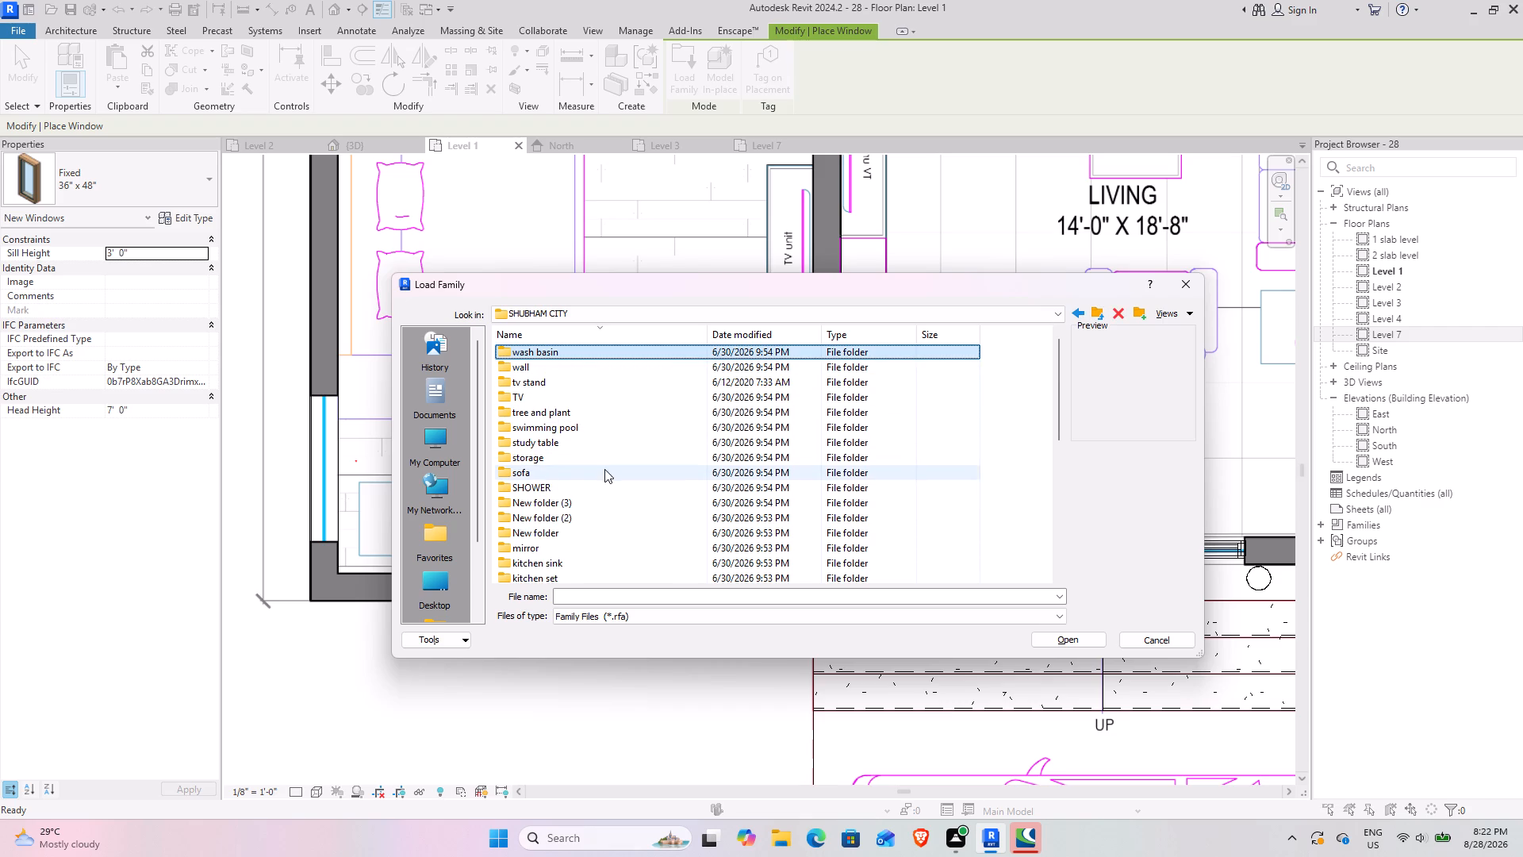
{"action": "scroll", "coordinate": [609, 385], "scroll_direction": "down", "scroll_amount": 1}
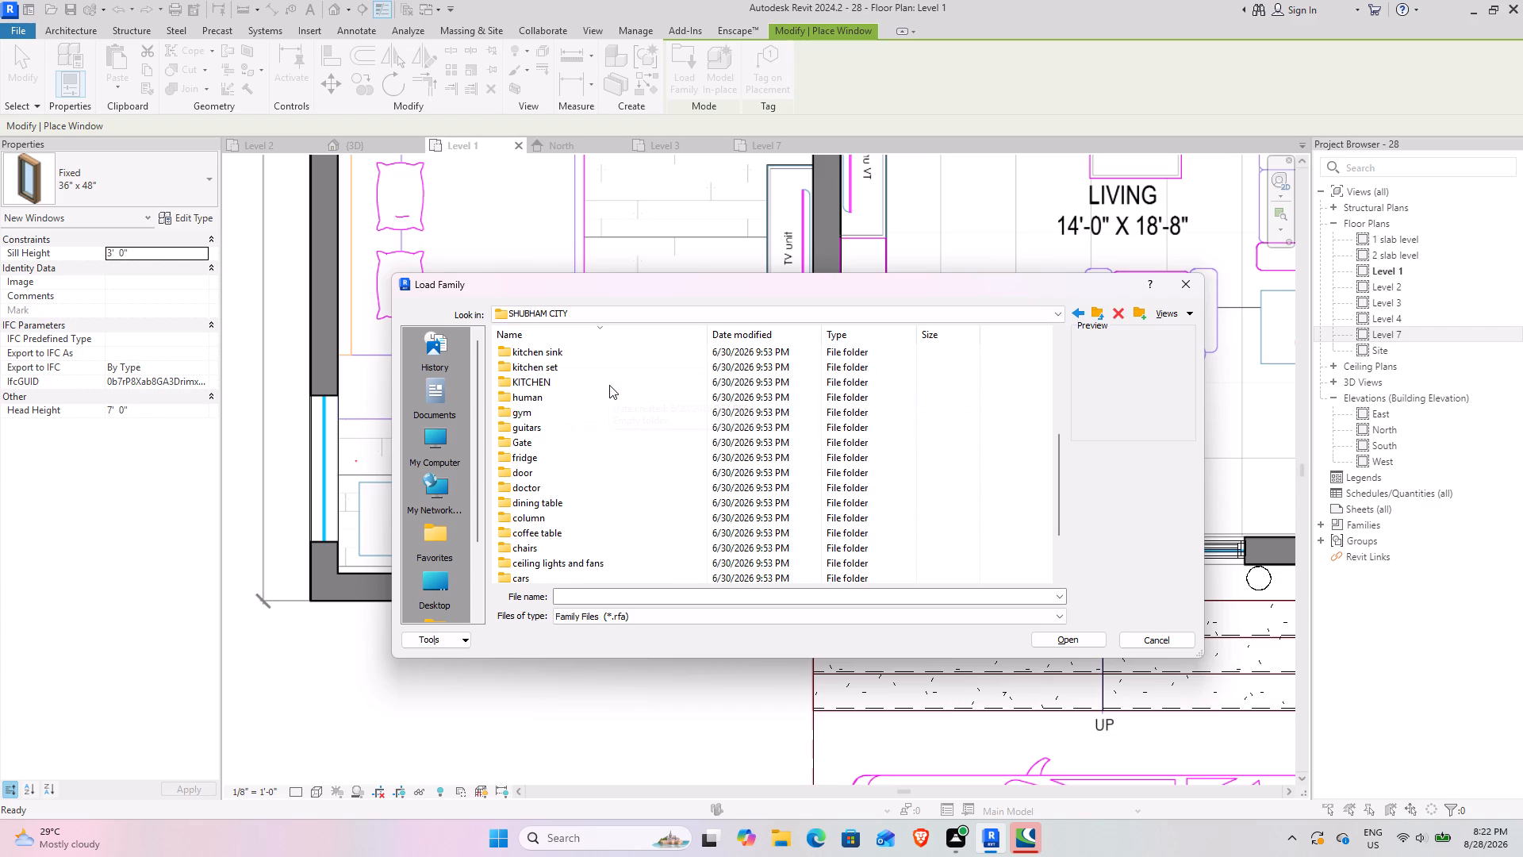
{"action": "scroll", "coordinate": [609, 385], "scroll_direction": "down", "scroll_amount": 1}
{"action": "scroll", "coordinate": [611, 521], "scroll_direction": "up", "scroll_amount": 2}
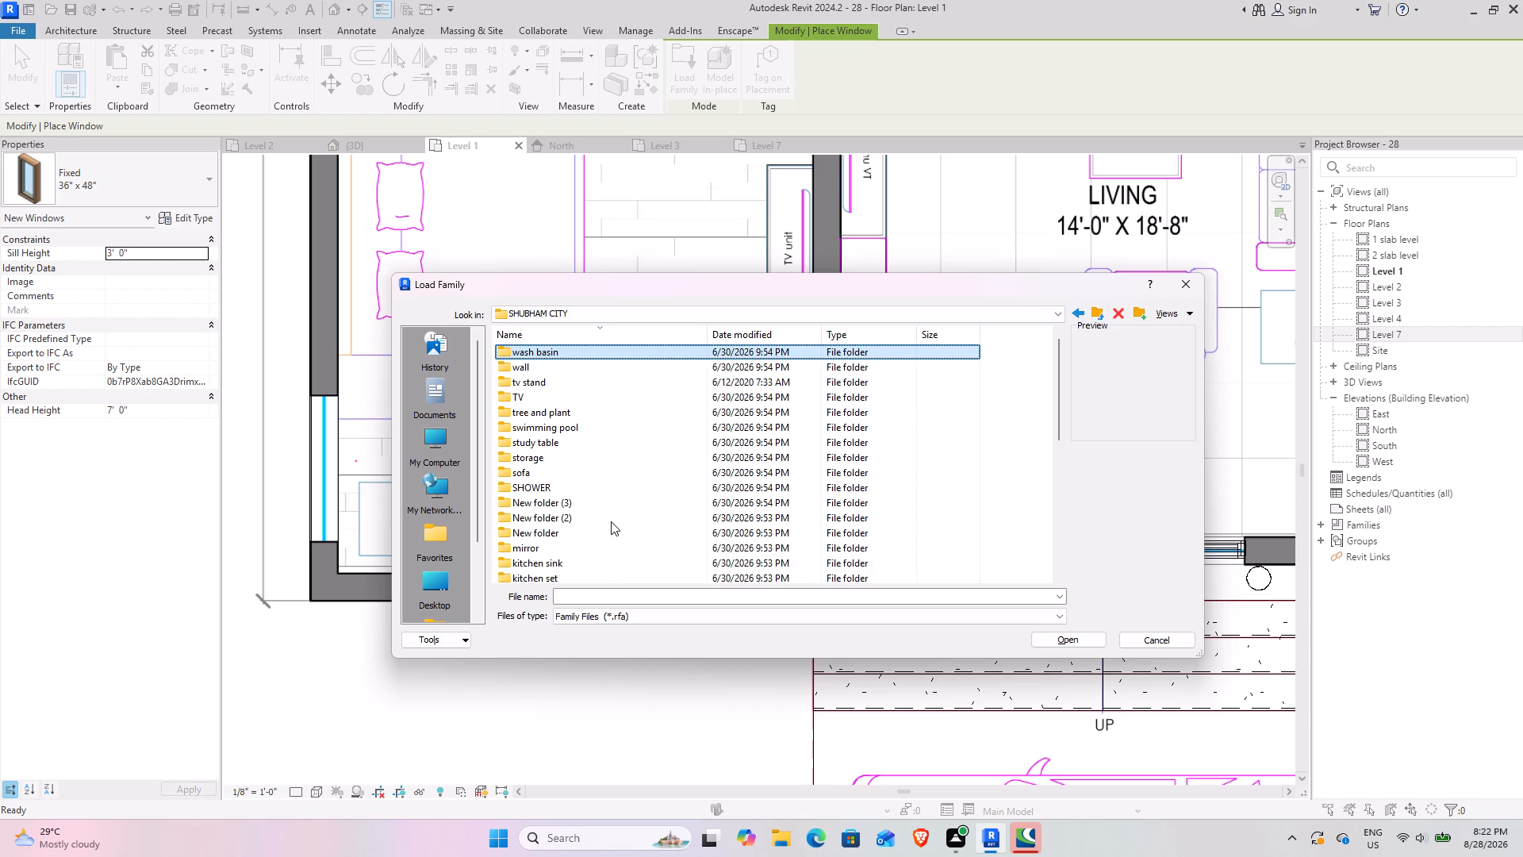
{"action": "scroll", "coordinate": [611, 521], "scroll_direction": "up", "scroll_amount": 2}
{"action": "scroll", "coordinate": [443, 581], "scroll_direction": "down", "scroll_amount": 1}
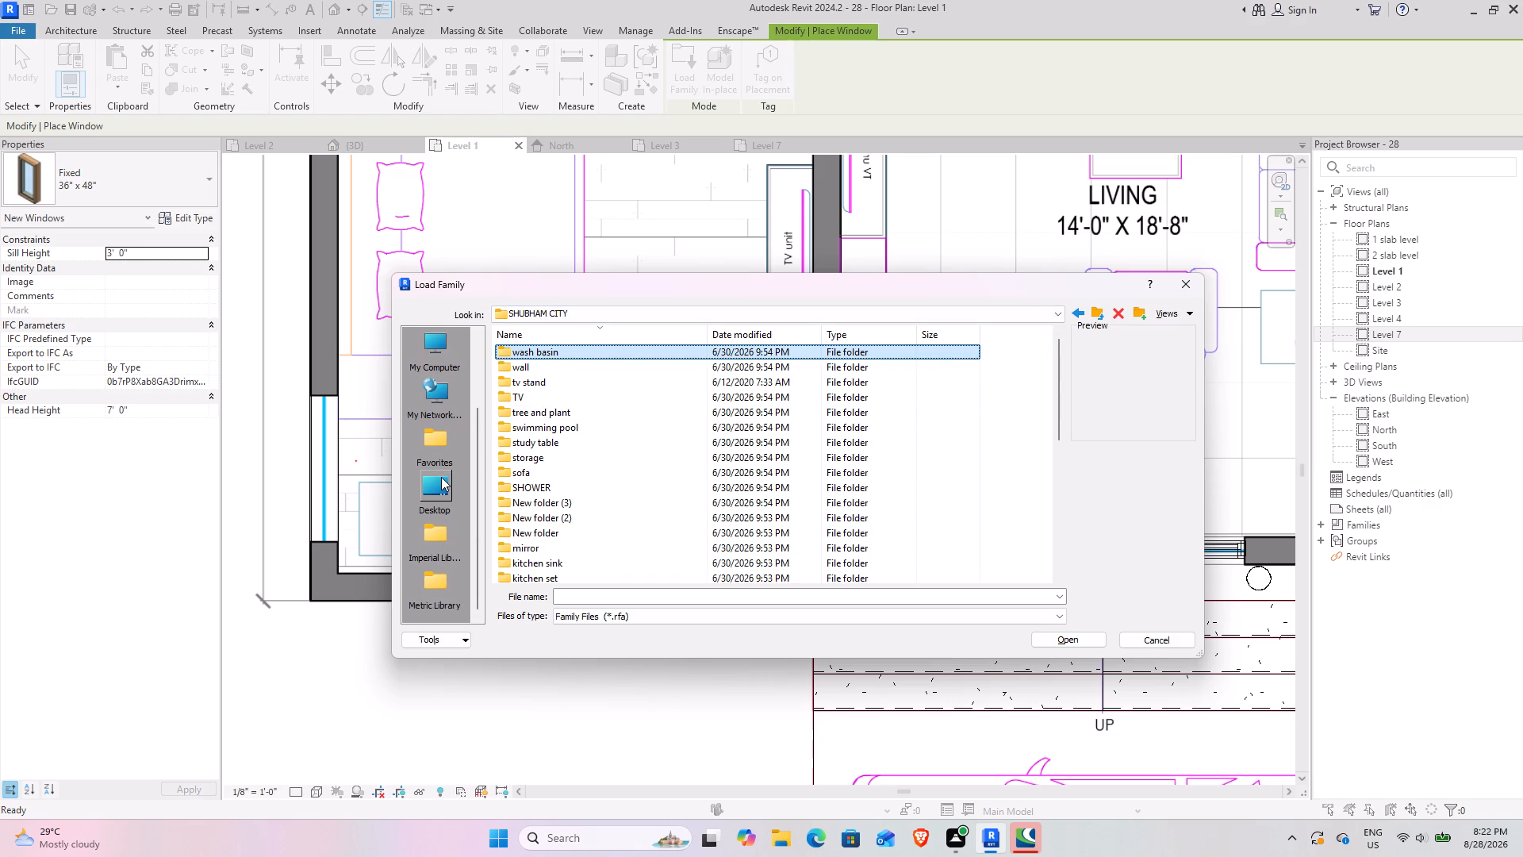
{"action": "scroll", "coordinate": [451, 417], "scroll_direction": "up", "scroll_amount": 2}
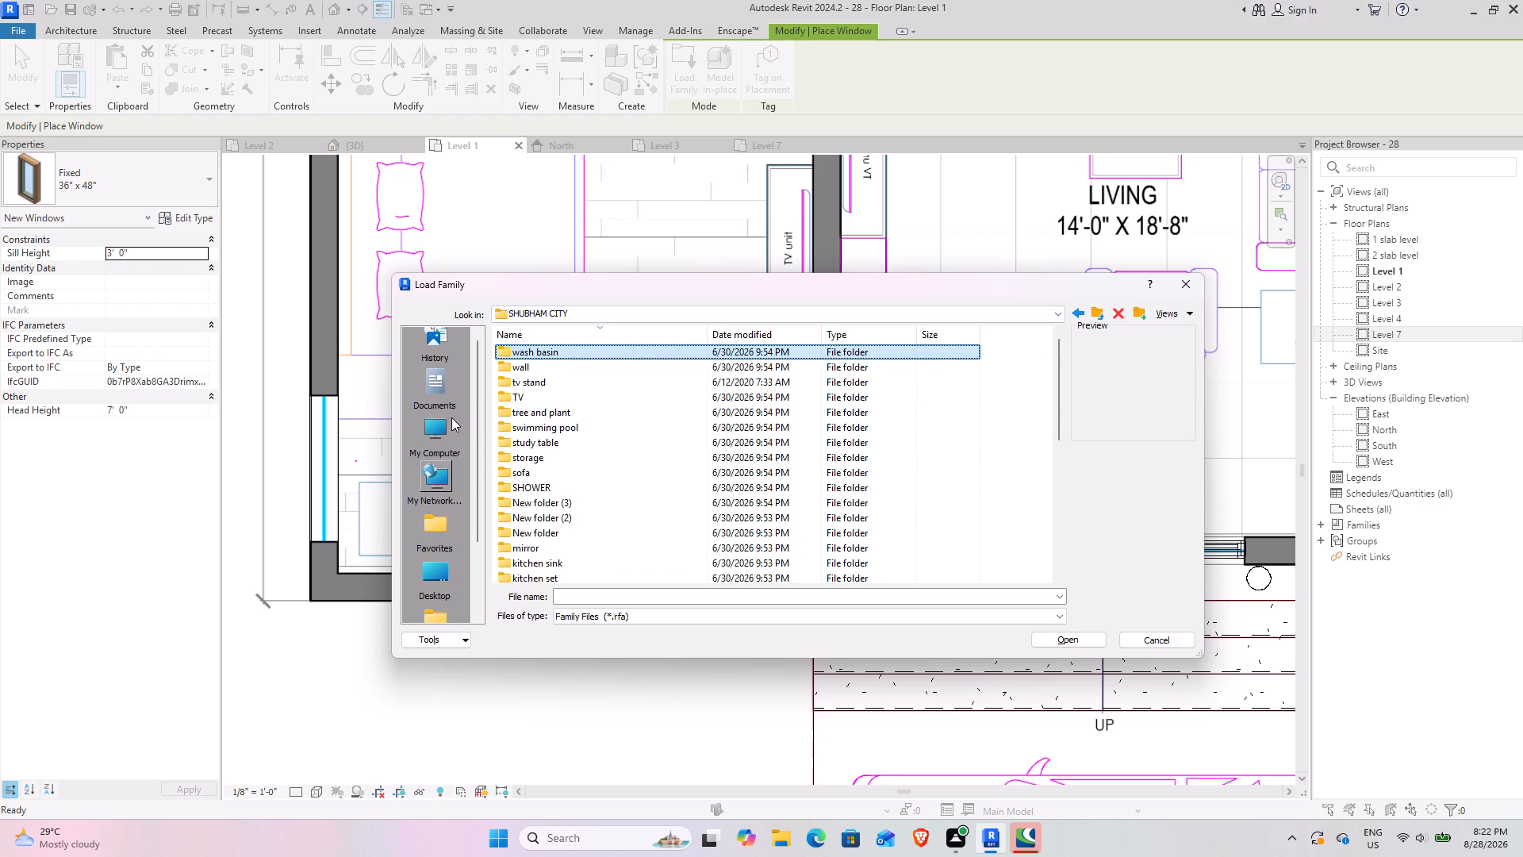
Browse the family loader to the Libraries folder under C:, ProgramData, Autodesk, RVT 2024.
{"action": "left_click", "coordinate": [442, 448]}
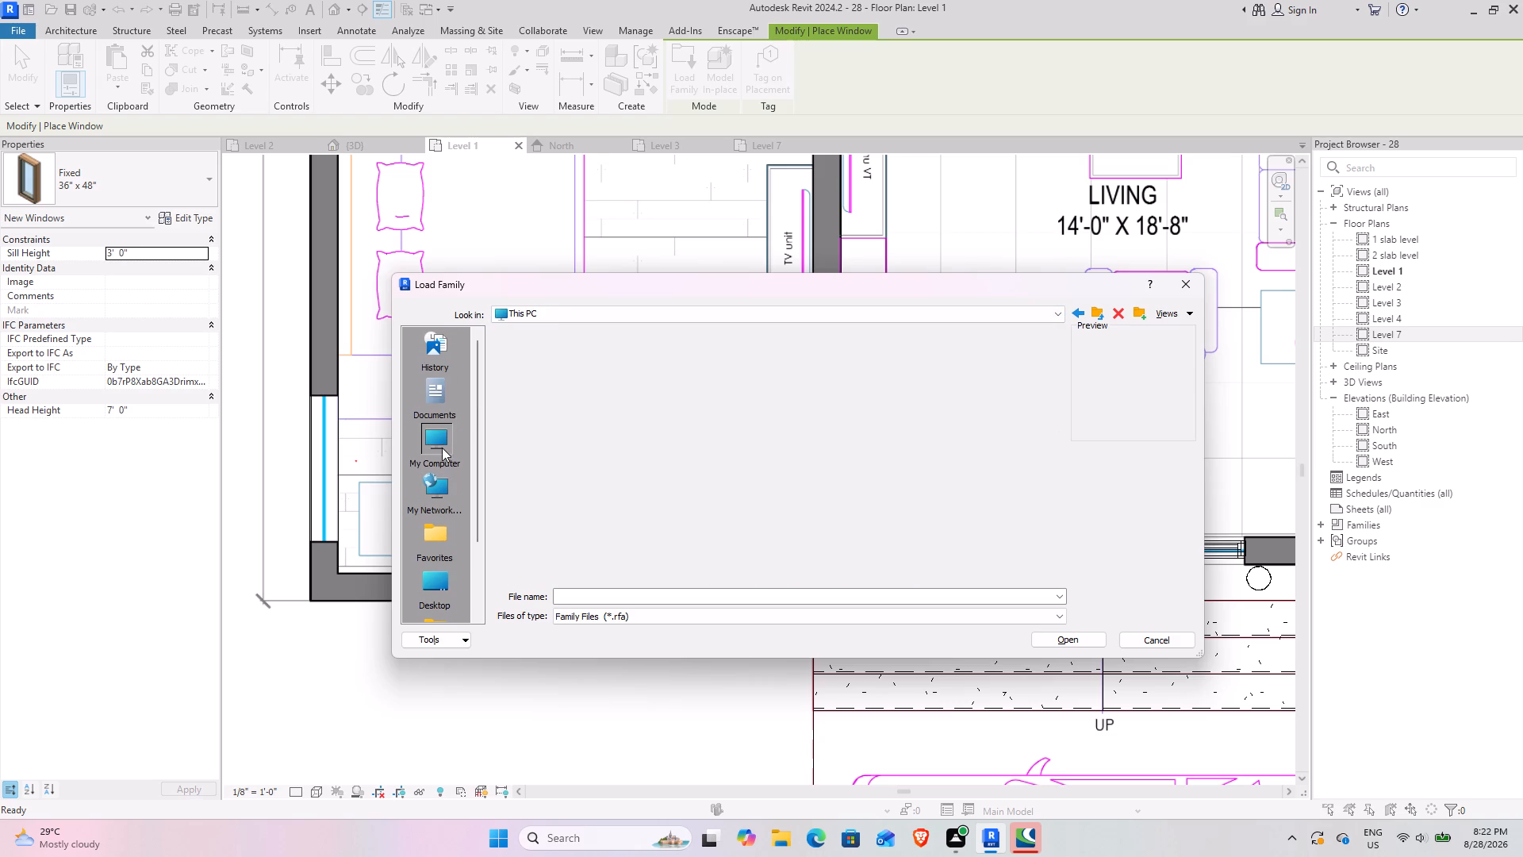
{"action": "left_click", "coordinate": [572, 360]}
{"action": "double_click", "coordinate": [566, 369]}
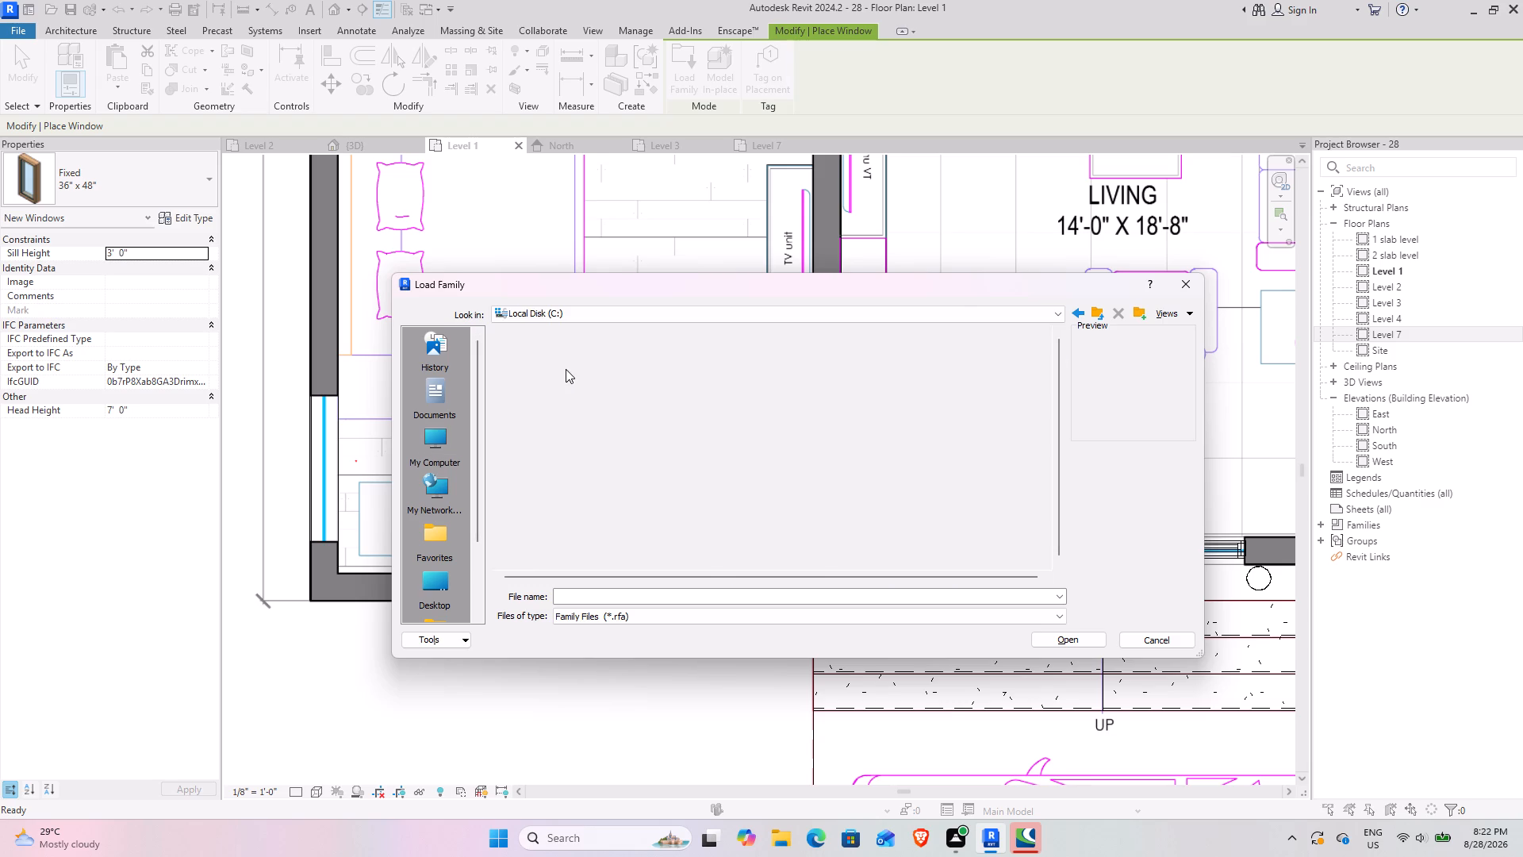
{"action": "scroll", "coordinate": [536, 549], "scroll_direction": "down", "scroll_amount": 3}
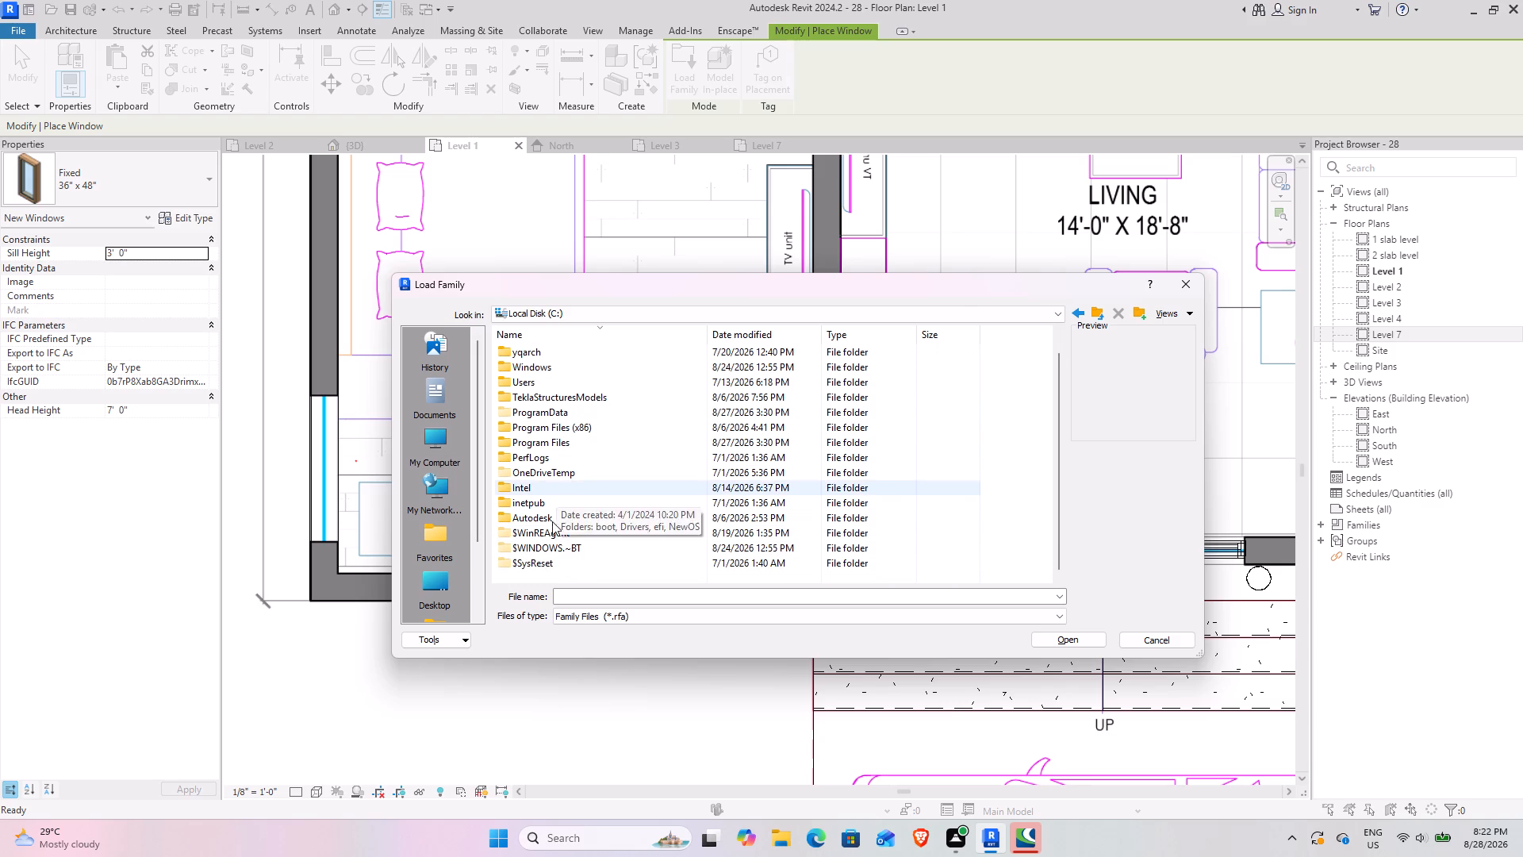
{"action": "scroll", "coordinate": [537, 516], "scroll_direction": "up", "scroll_amount": 3}
{"action": "scroll", "coordinate": [537, 516], "scroll_direction": "down", "scroll_amount": 3}
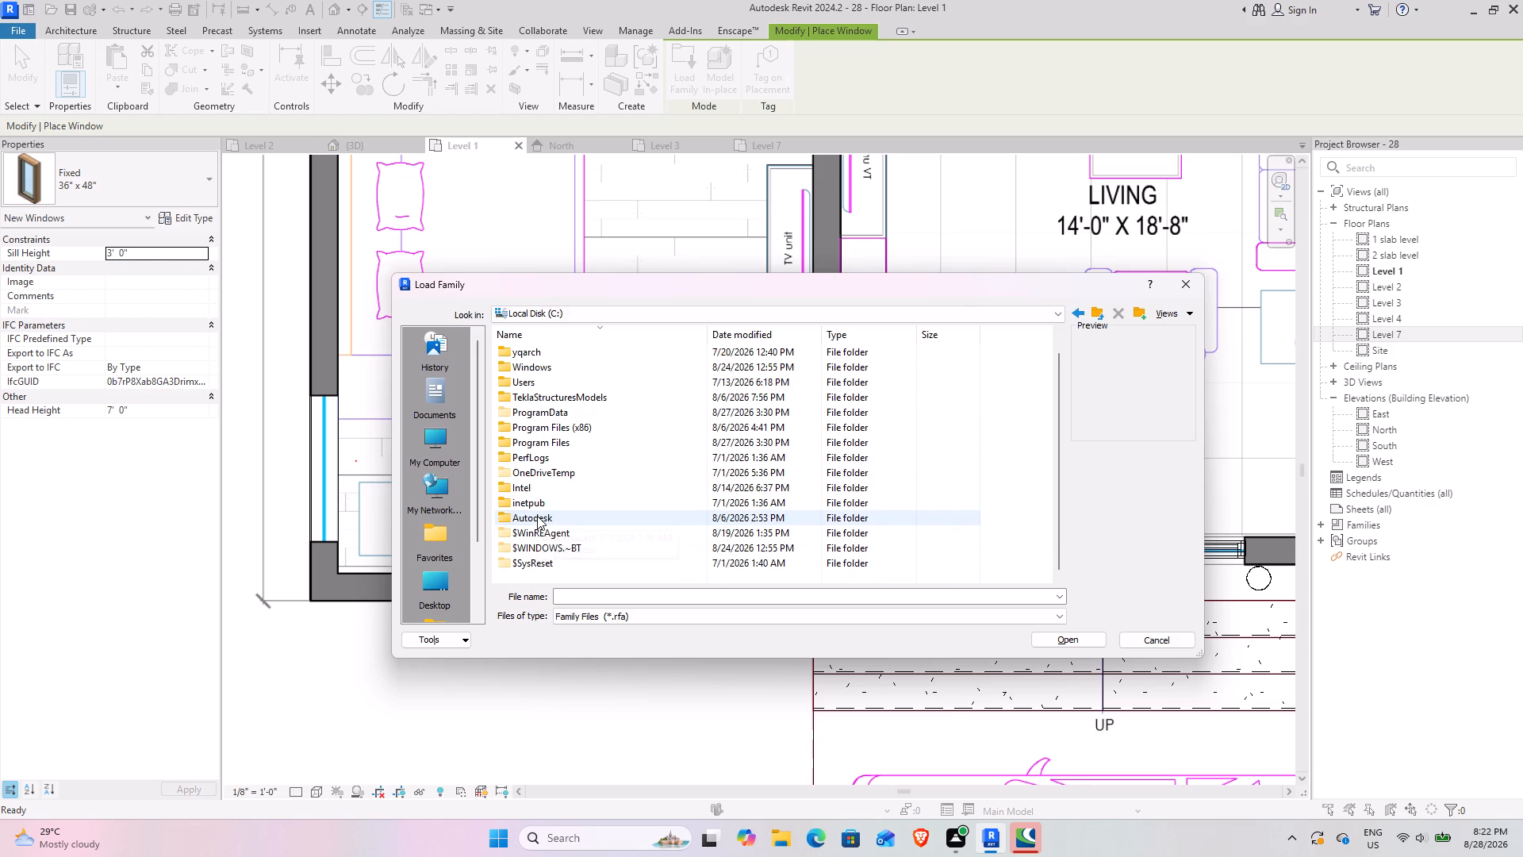
{"action": "double_click", "coordinate": [537, 516]}
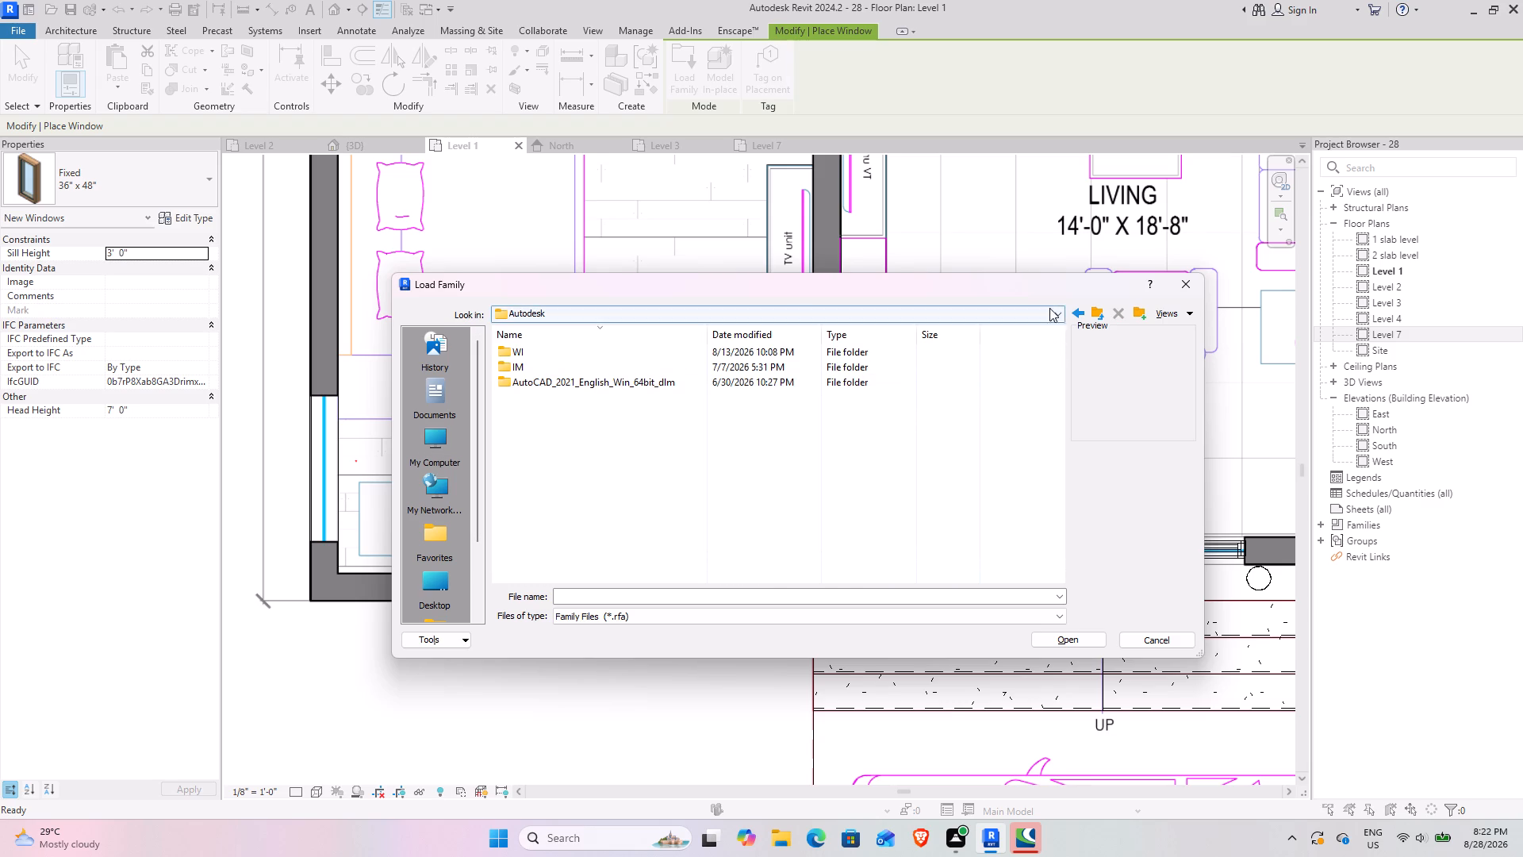
{"action": "left_click", "coordinate": [1097, 309]}
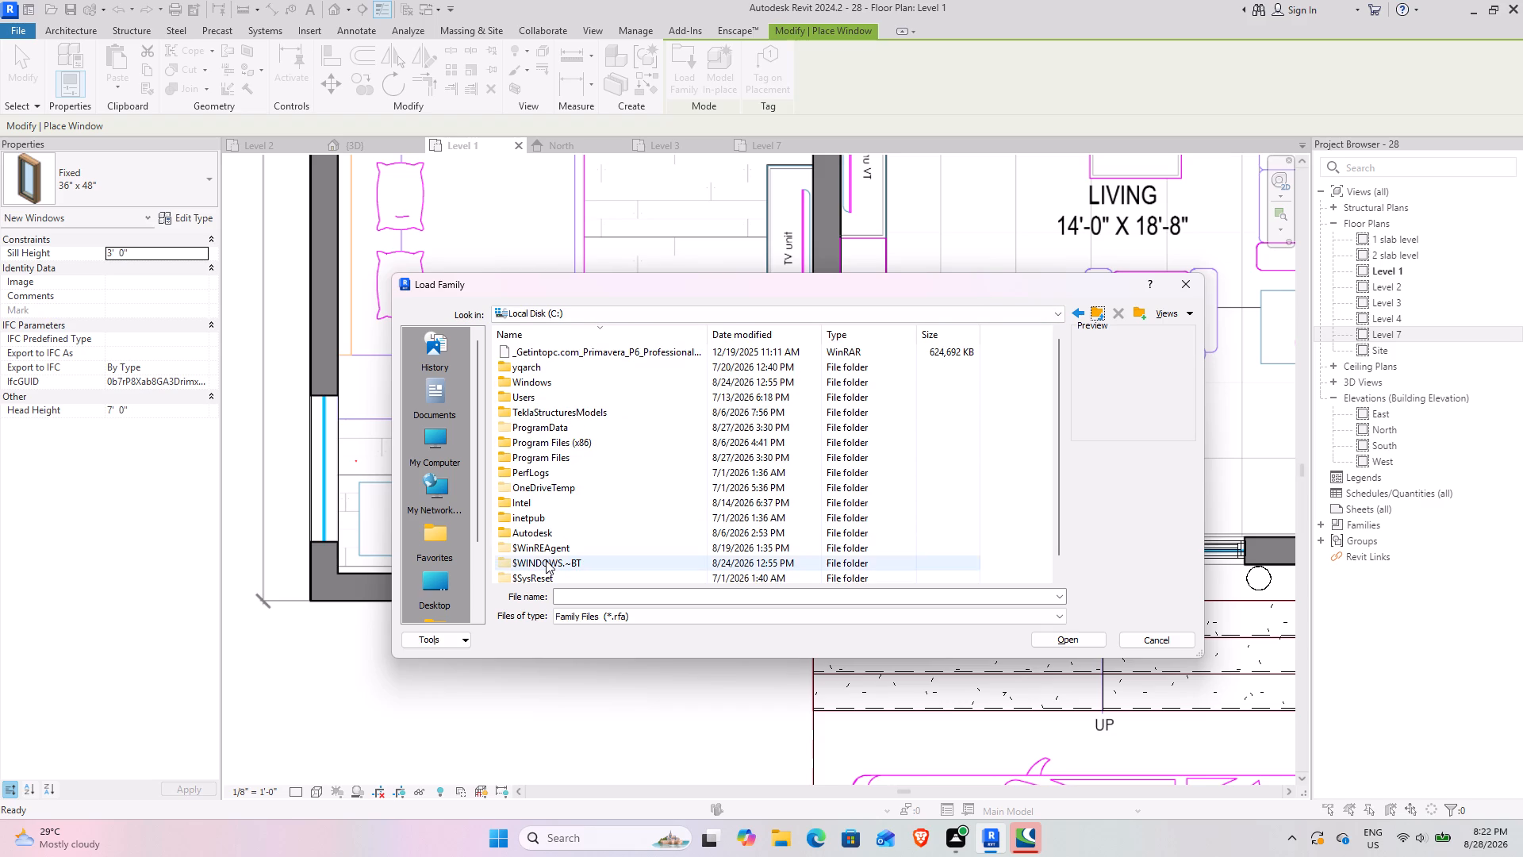
{"action": "double_click", "coordinate": [596, 424]}
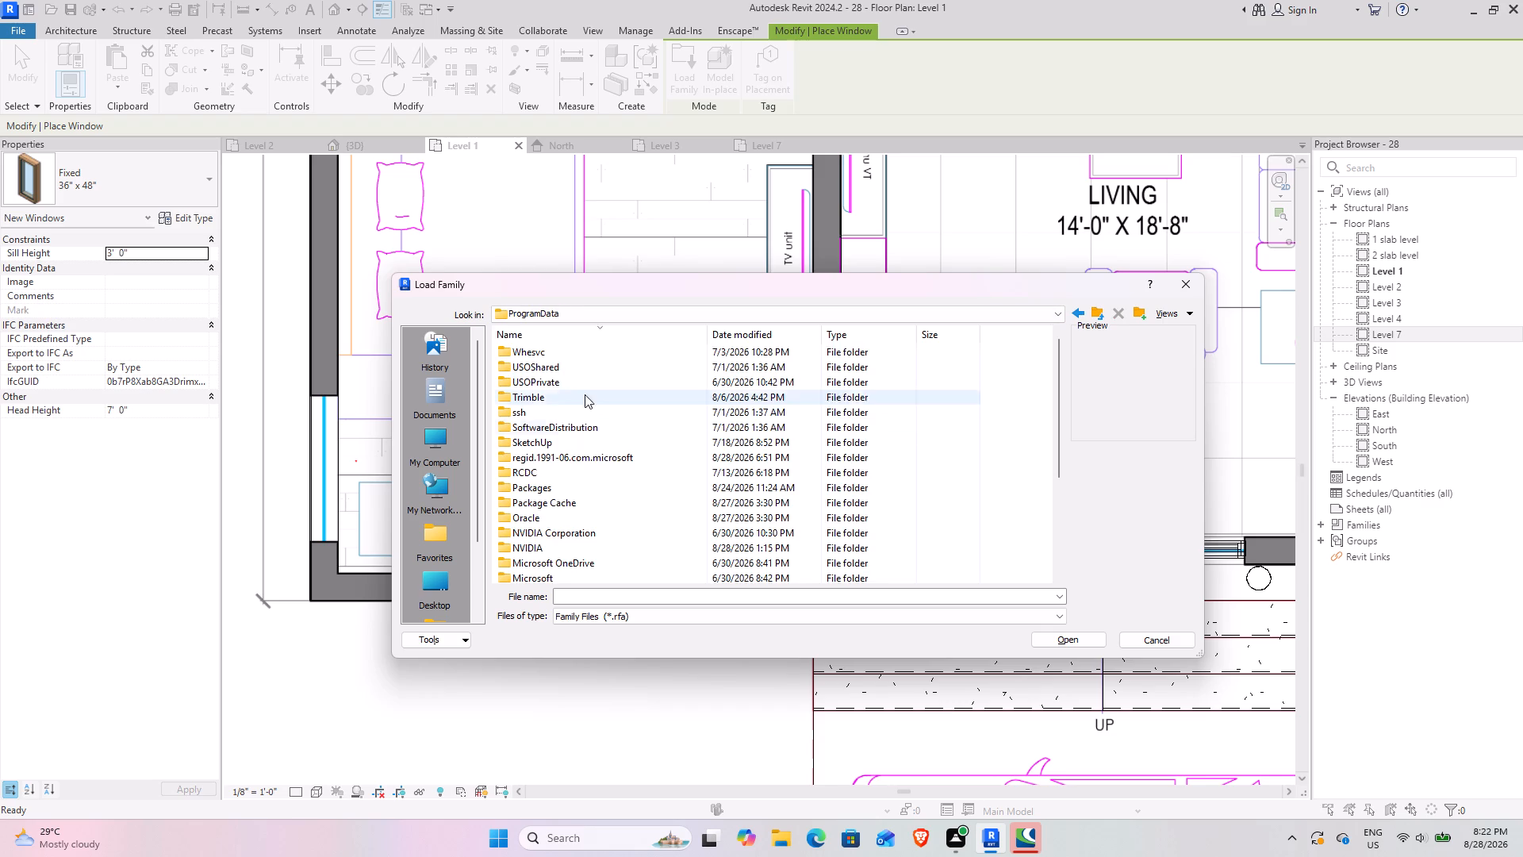
{"action": "scroll", "coordinate": [596, 525], "scroll_direction": "down", "scroll_amount": 4}
{"action": "double_click", "coordinate": [593, 544]}
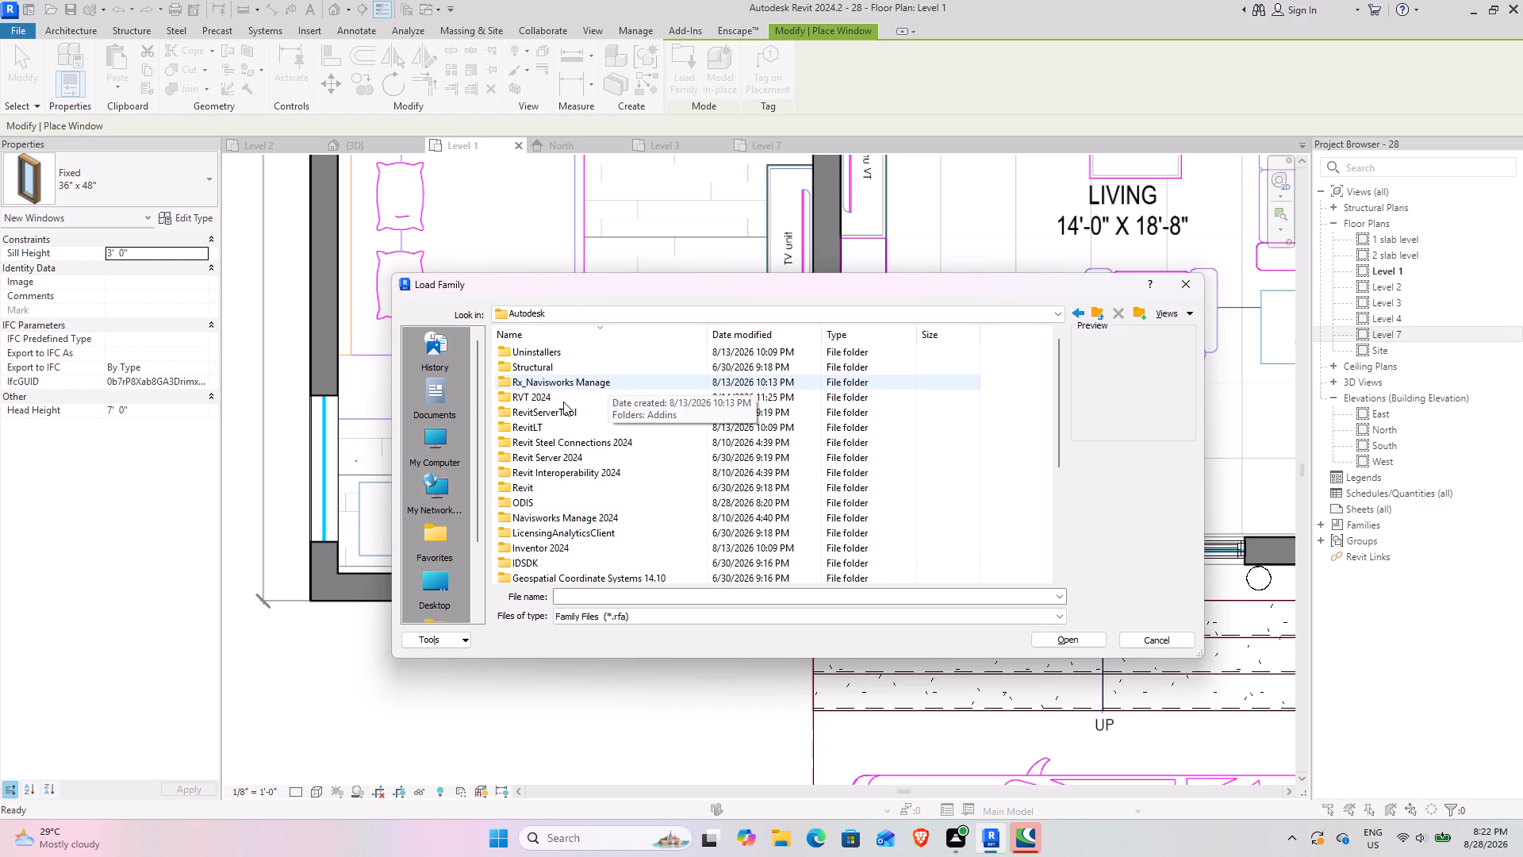
{"action": "double_click", "coordinate": [563, 400]}
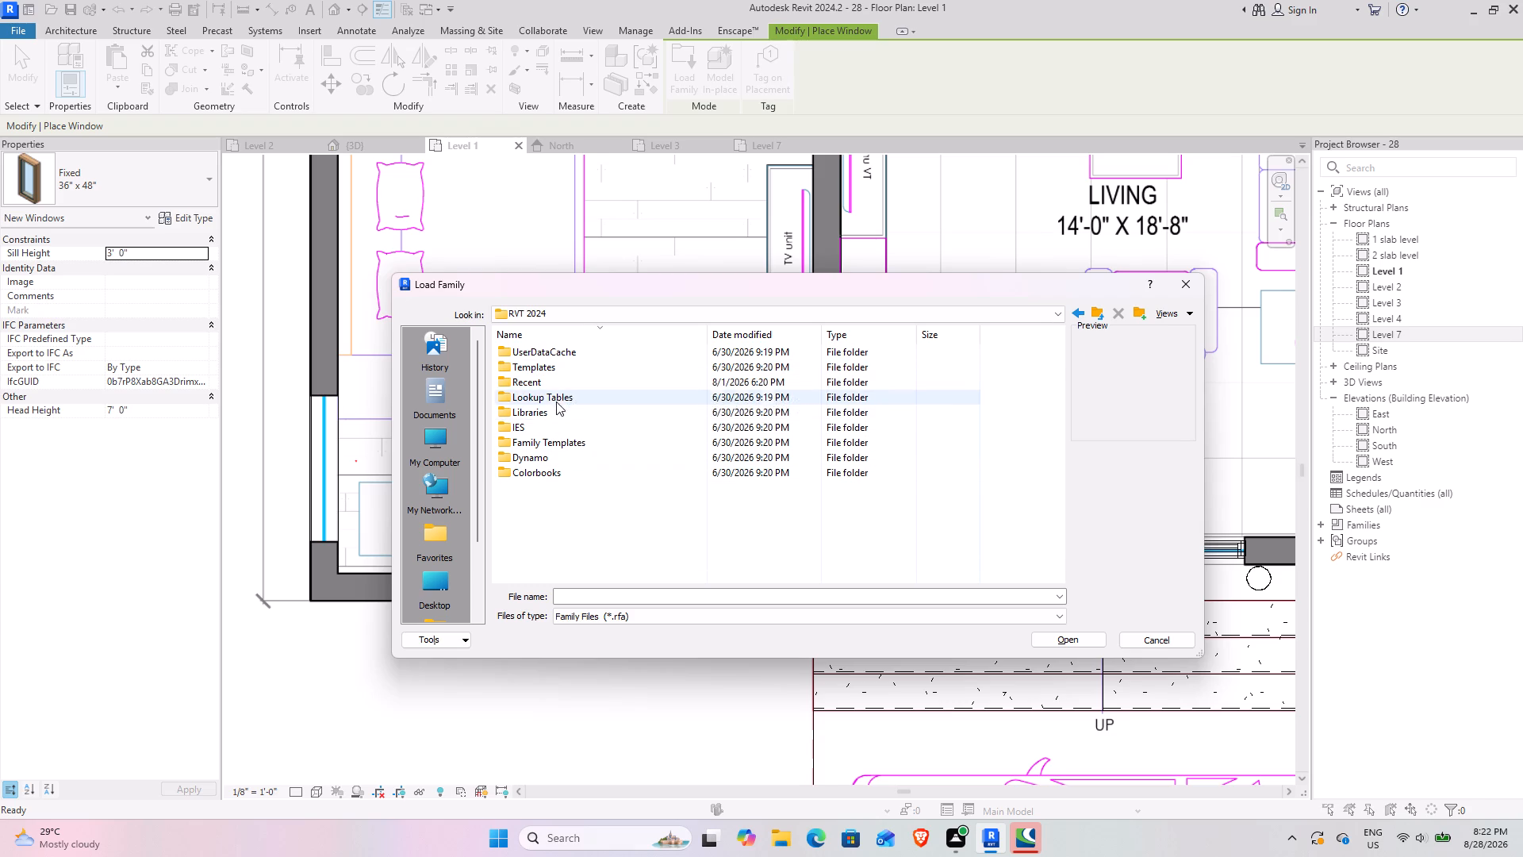
{"action": "double_click", "coordinate": [561, 409]}
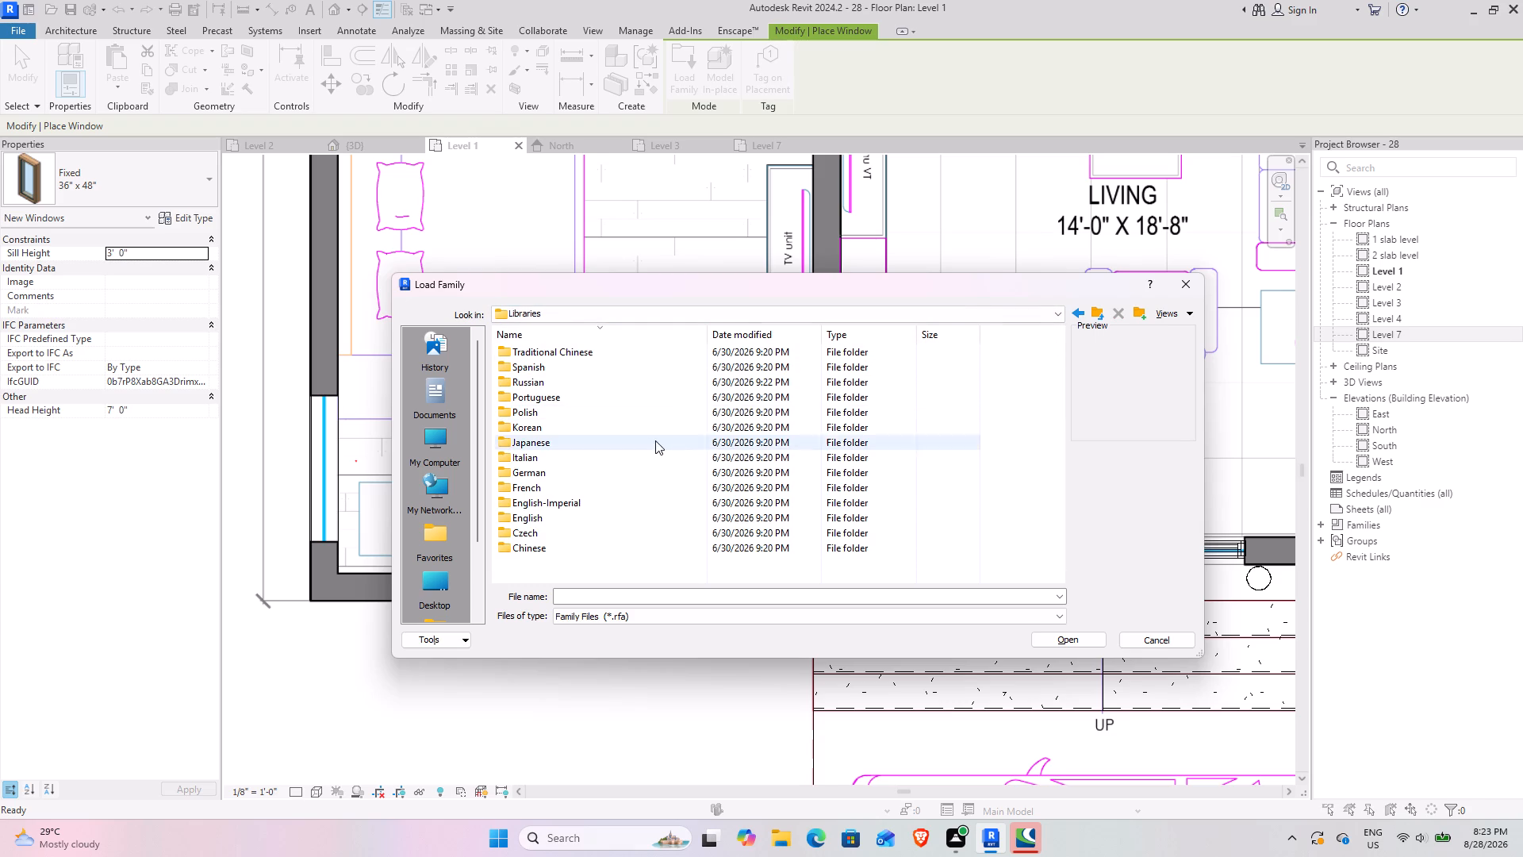
Open the Windows folder inside the US folder of the English-Imperial library.
{"action": "double_click", "coordinate": [572, 505]}
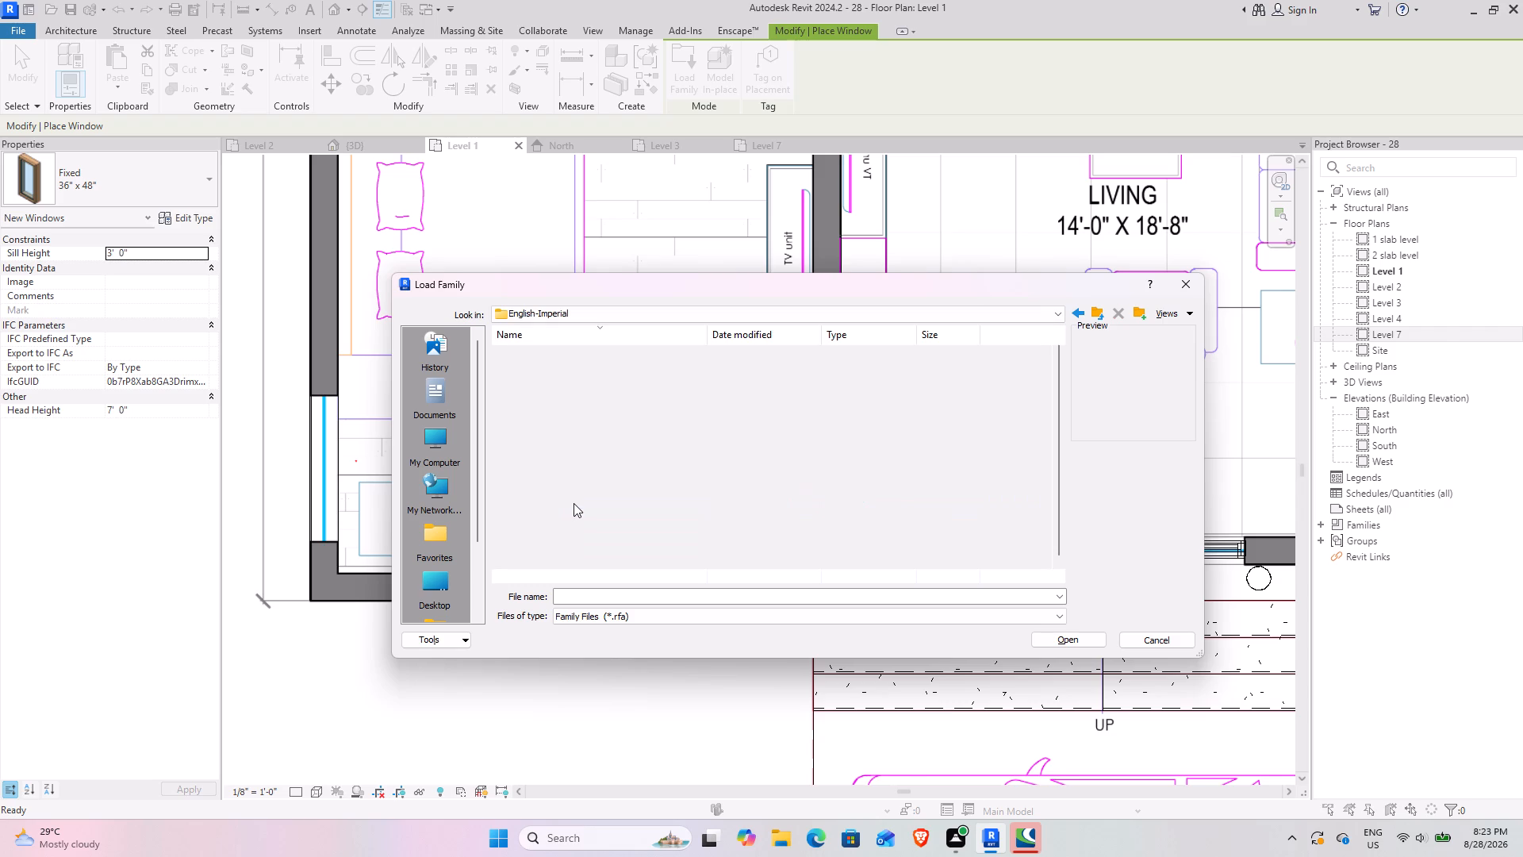
{"action": "double_click", "coordinate": [631, 359]}
{"action": "scroll", "coordinate": [623, 475], "scroll_direction": "down", "scroll_amount": 4}
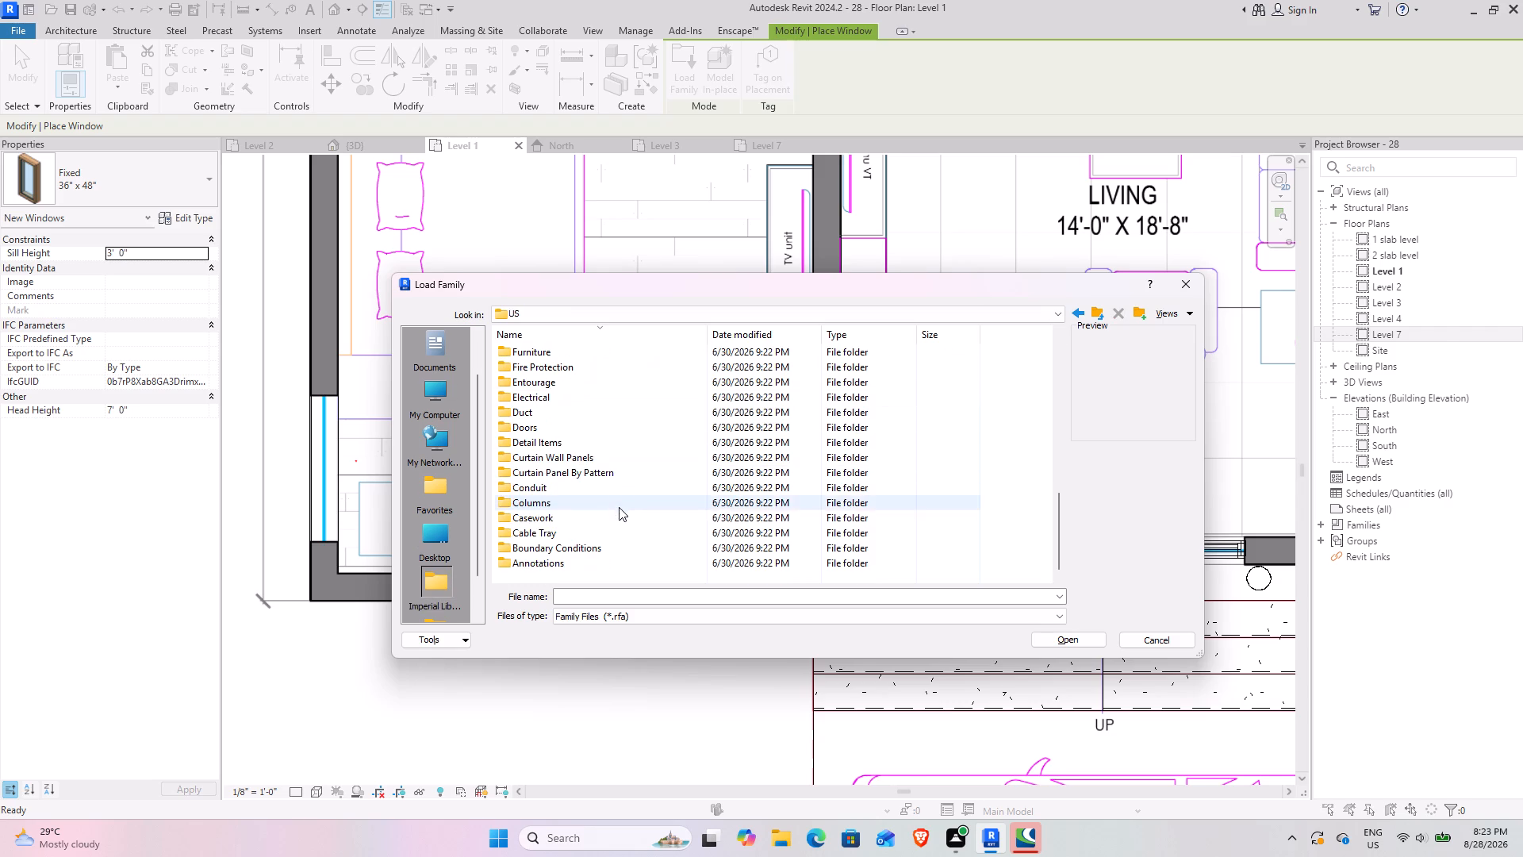
{"action": "scroll", "coordinate": [567, 513], "scroll_direction": "down", "scroll_amount": 1}
{"action": "scroll", "coordinate": [564, 506], "scroll_direction": "up", "scroll_amount": 3}
{"action": "double_click", "coordinate": [577, 367]}
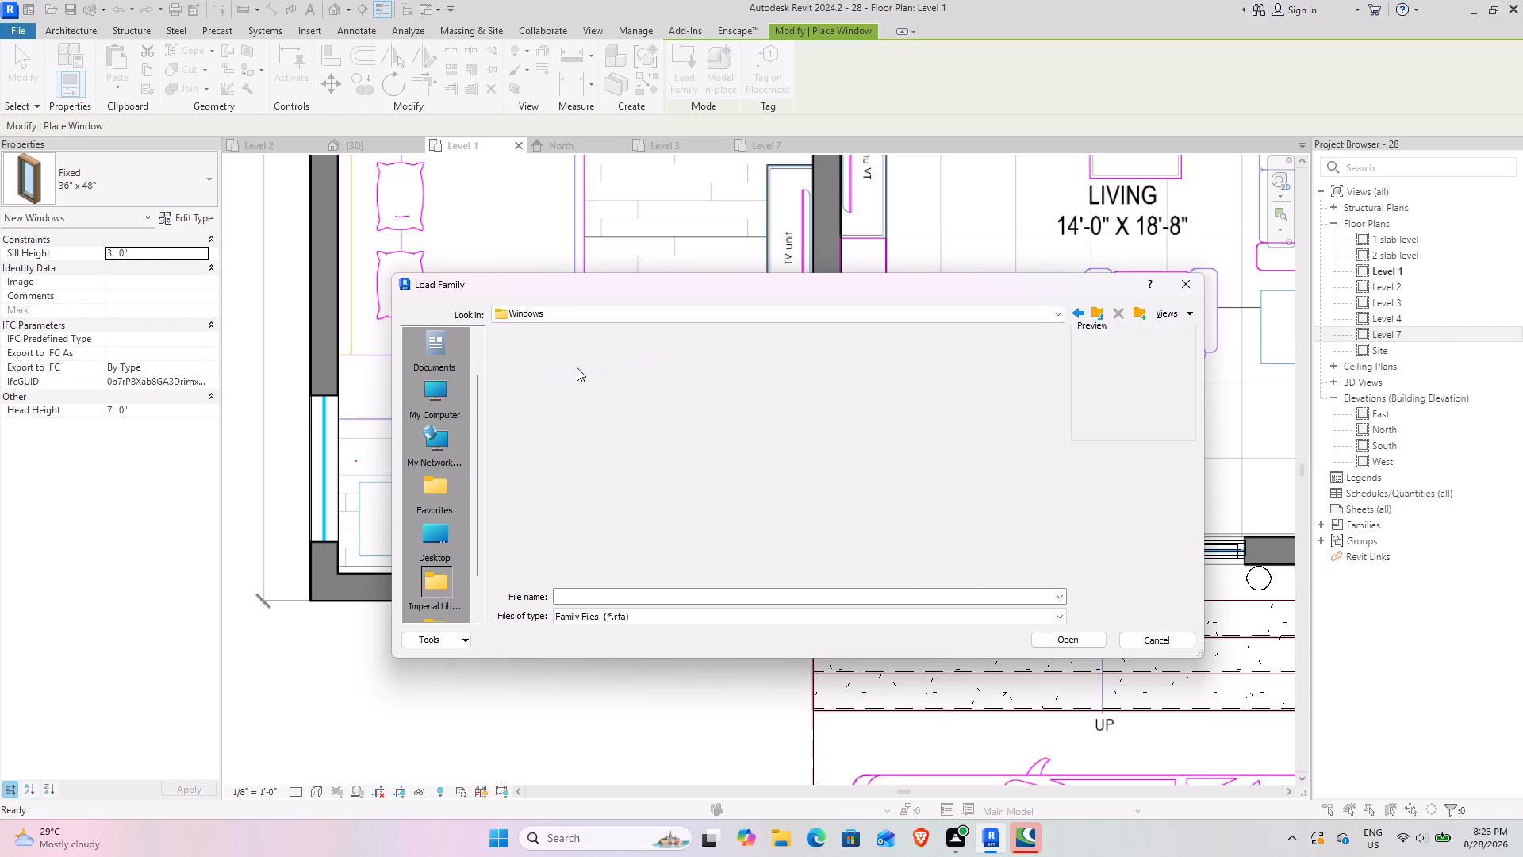
Examine the window family thumbnails in the Windows folder for a suitable style.
{"action": "scroll", "coordinate": [577, 367], "scroll_direction": "up", "scroll_amount": 13, "text": "ctrl"}
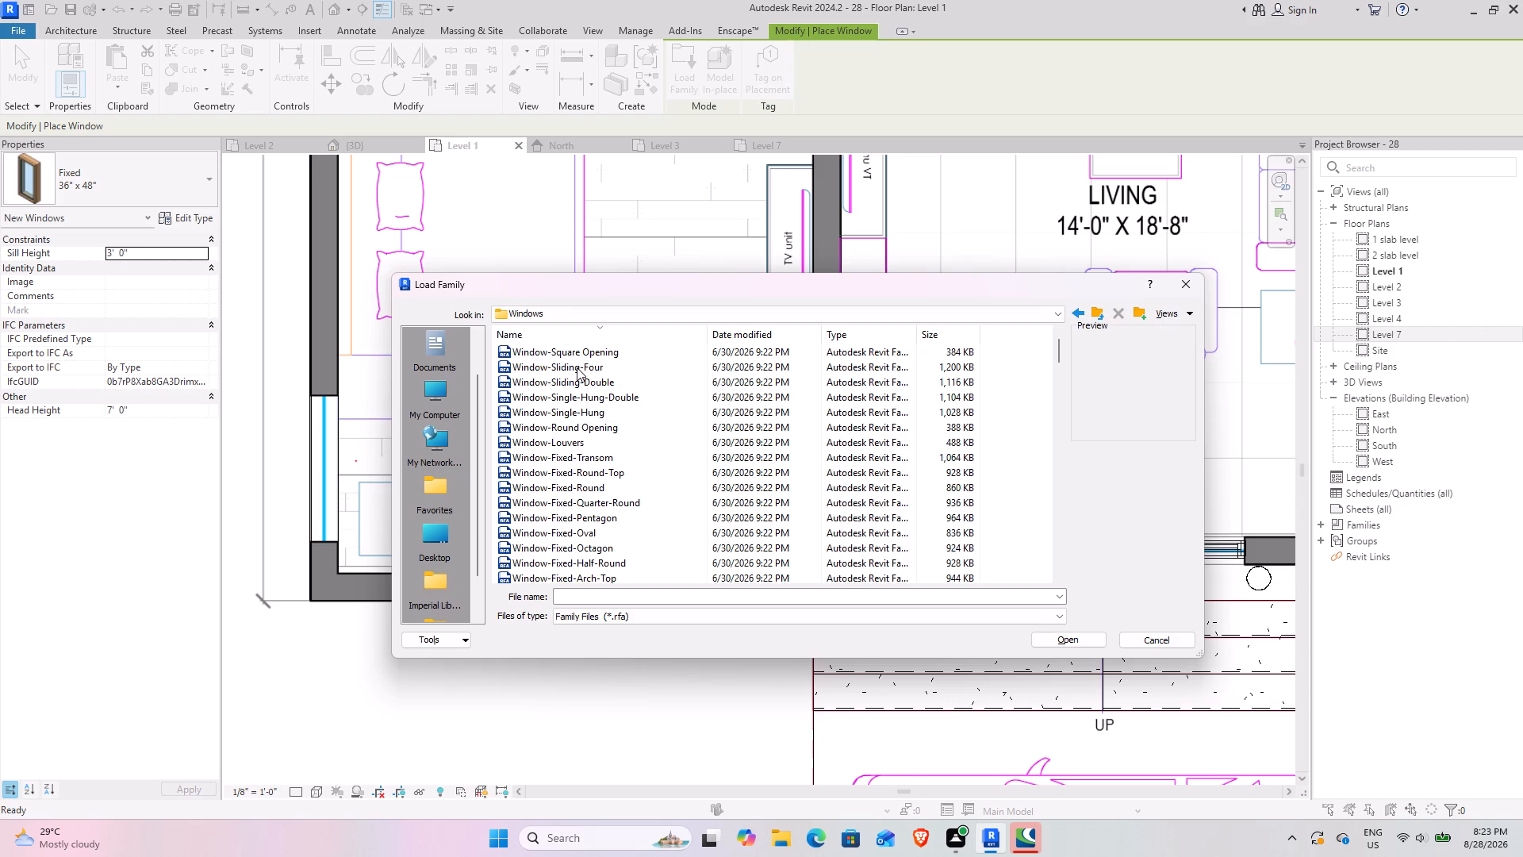
{"action": "scroll", "coordinate": [577, 367], "scroll_direction": "up", "scroll_amount": 12, "text": "ctrl"}
{"action": "scroll", "coordinate": [577, 367], "scroll_direction": "down", "scroll_amount": 1}
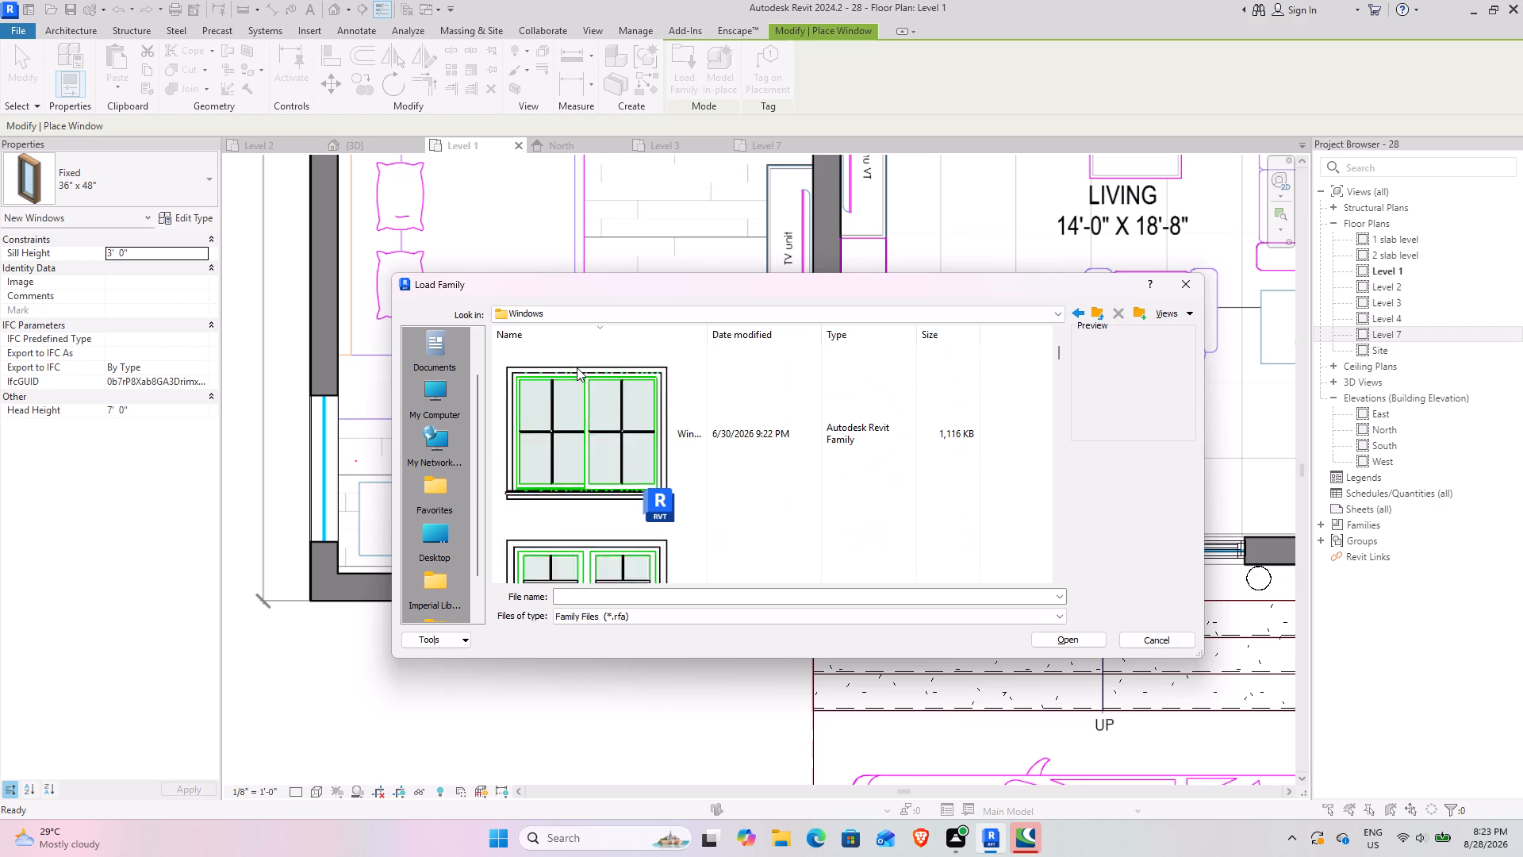
{"action": "scroll", "coordinate": [577, 367], "scroll_direction": "down", "scroll_amount": 7}
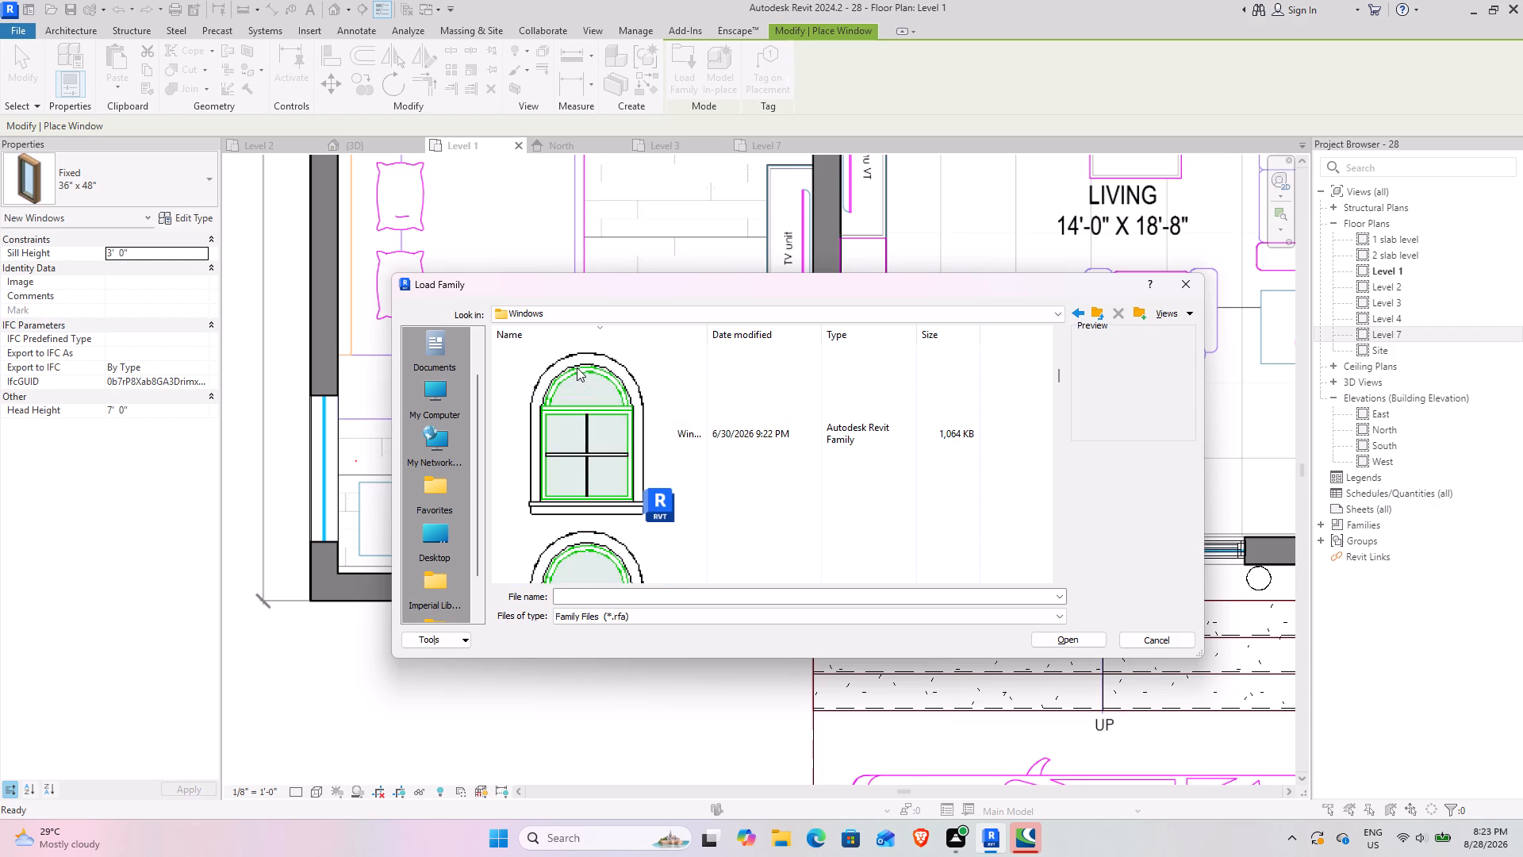
{"action": "scroll", "coordinate": [577, 367], "scroll_direction": "down", "scroll_amount": 4}
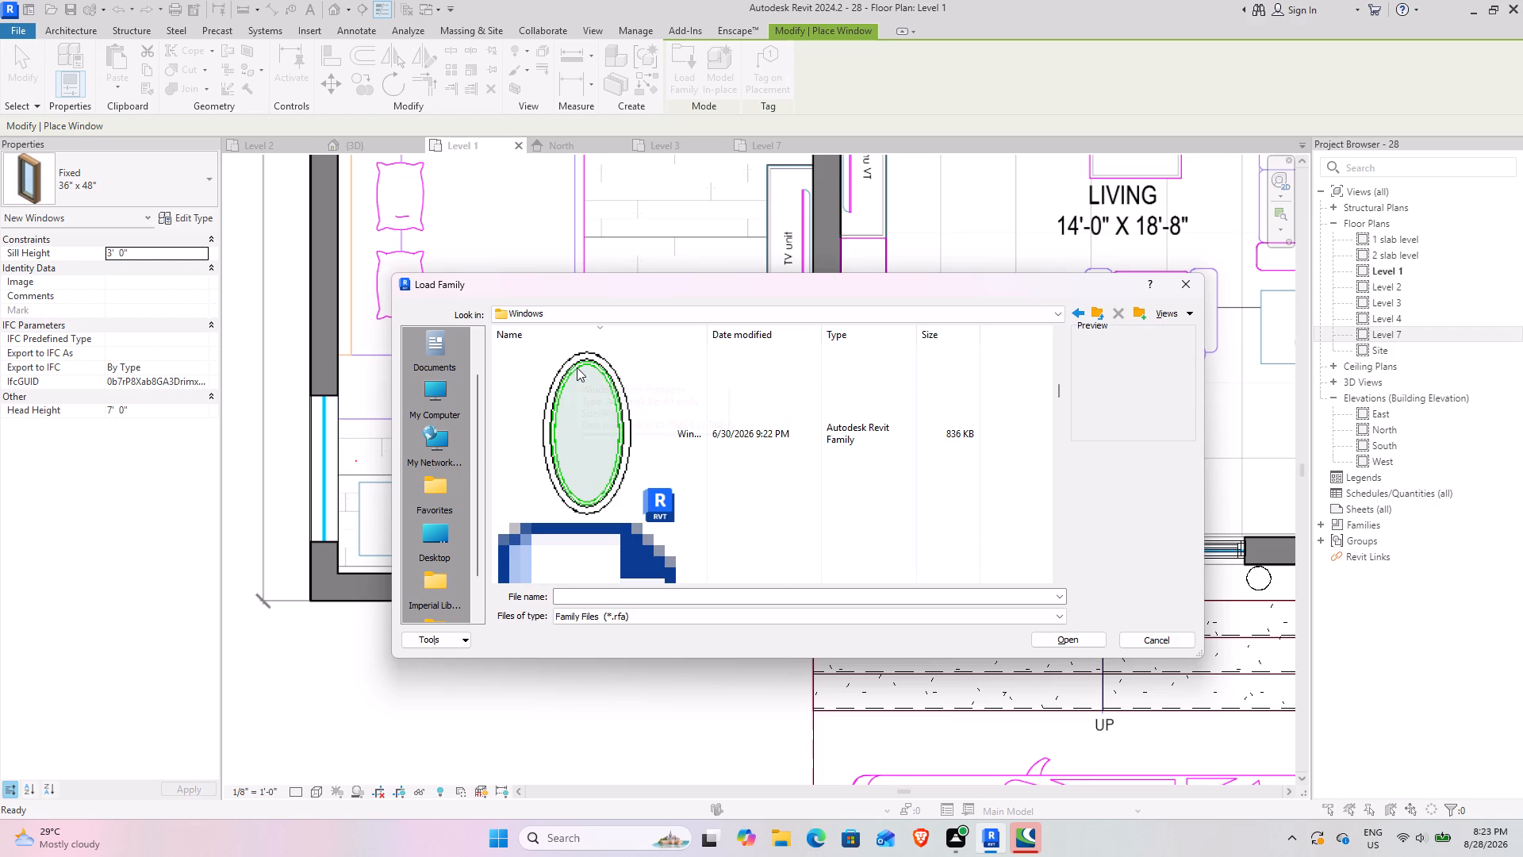
{"action": "scroll", "coordinate": [577, 367], "scroll_direction": "down", "scroll_amount": 5}
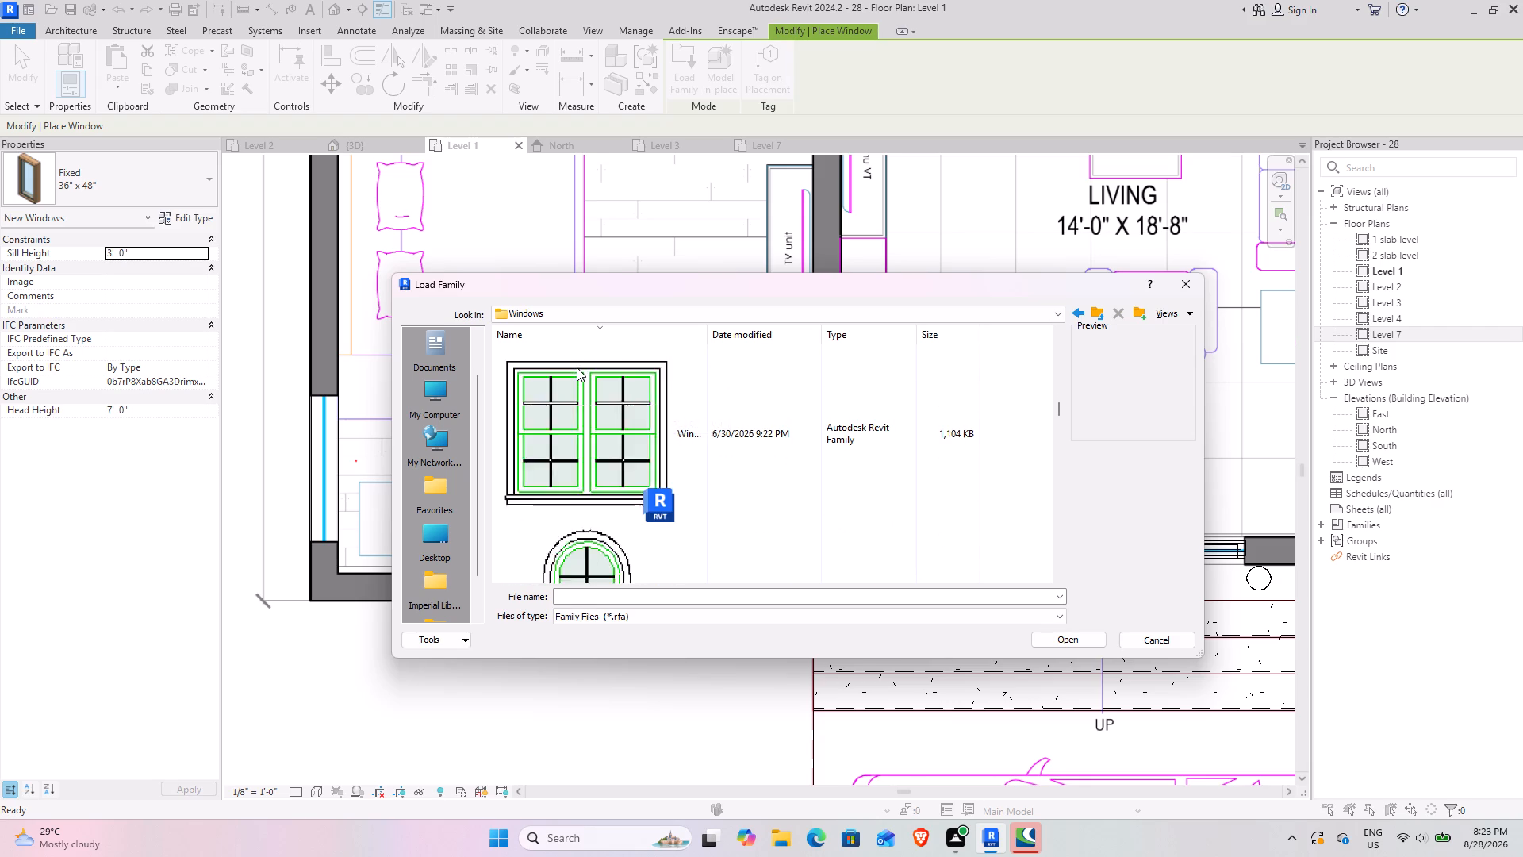
{"action": "scroll", "coordinate": [577, 367], "scroll_direction": "down", "scroll_amount": 5}
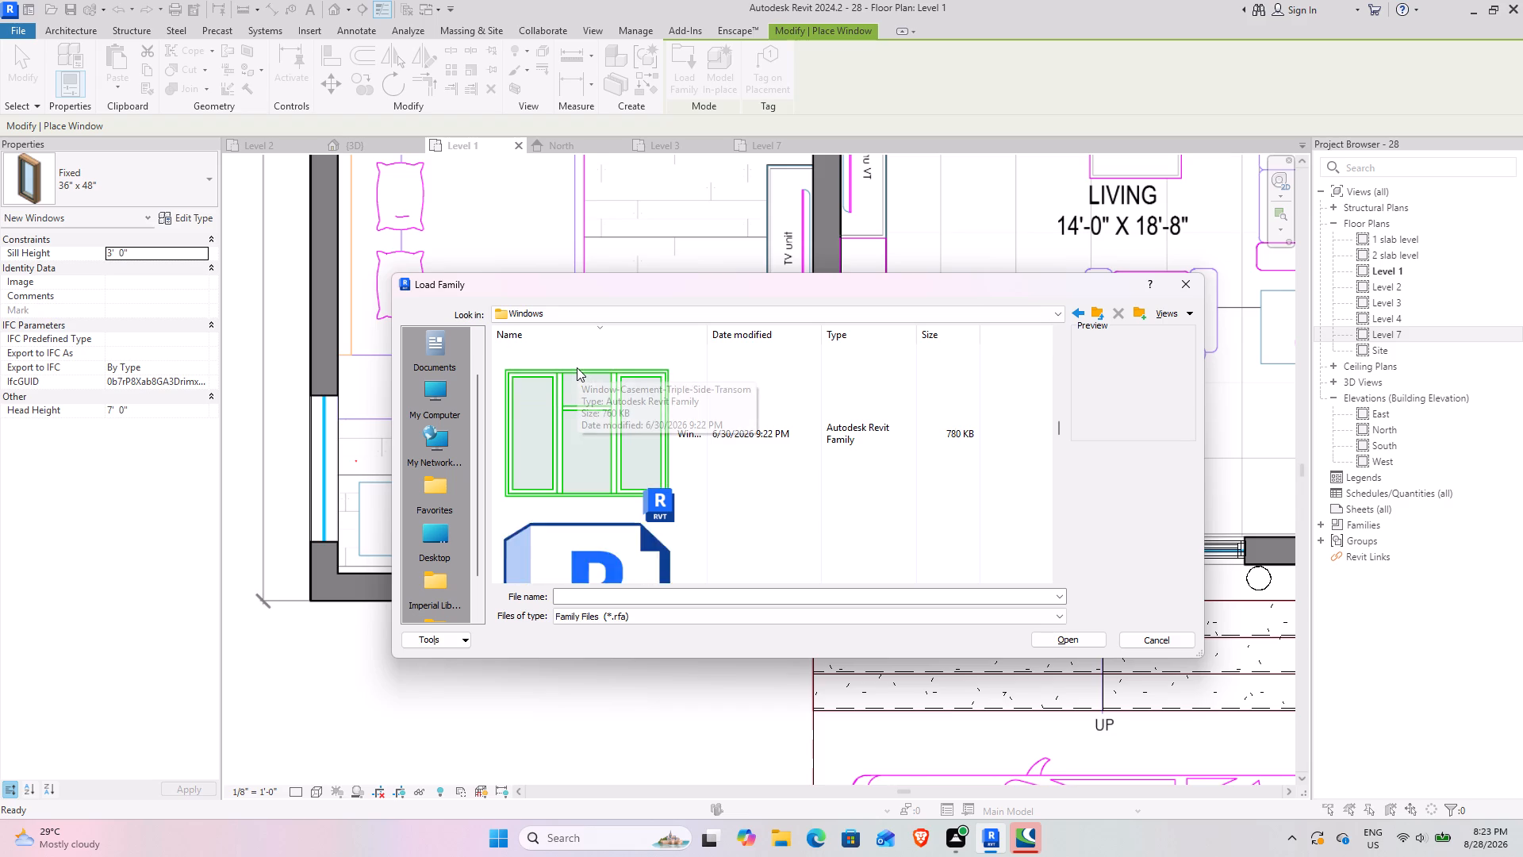
{"action": "scroll", "coordinate": [577, 367], "scroll_direction": "down", "scroll_amount": 7}
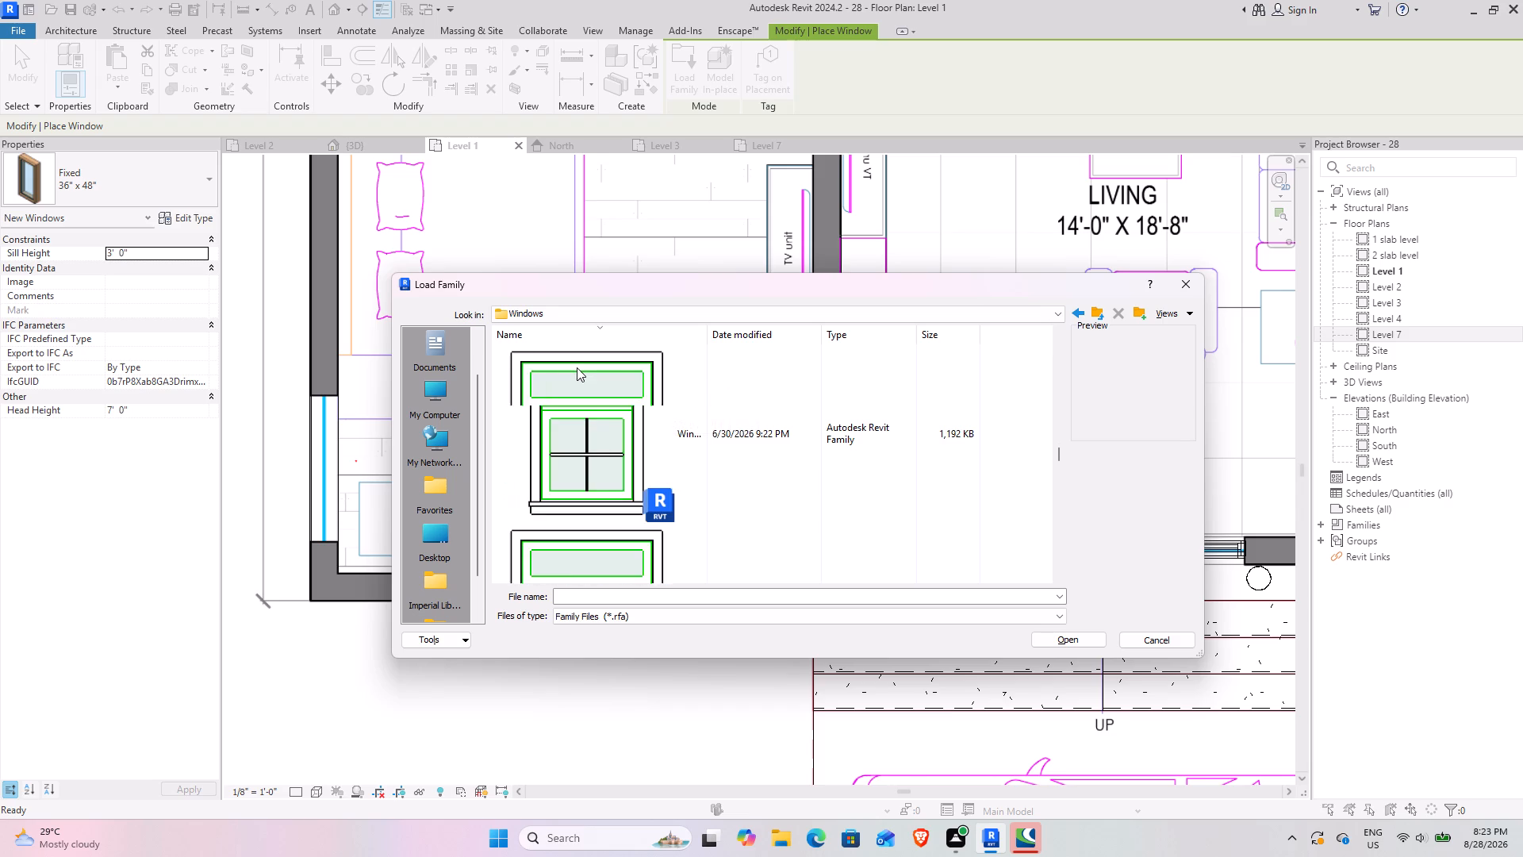
{"action": "scroll", "coordinate": [577, 367], "scroll_direction": "down", "scroll_amount": 6}
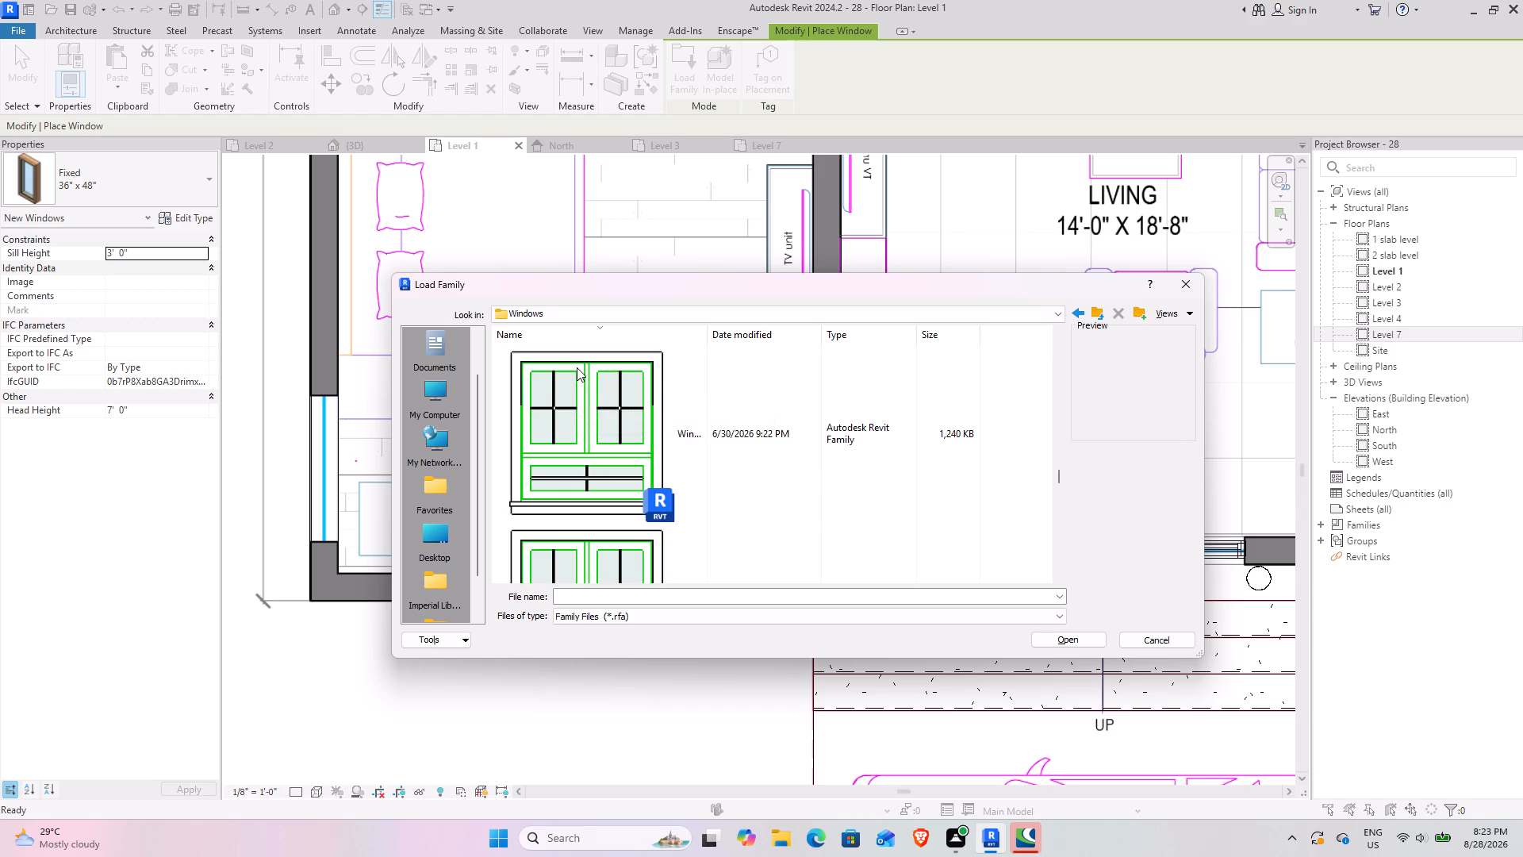
{"action": "scroll", "coordinate": [577, 367], "scroll_direction": "down", "scroll_amount": 2}
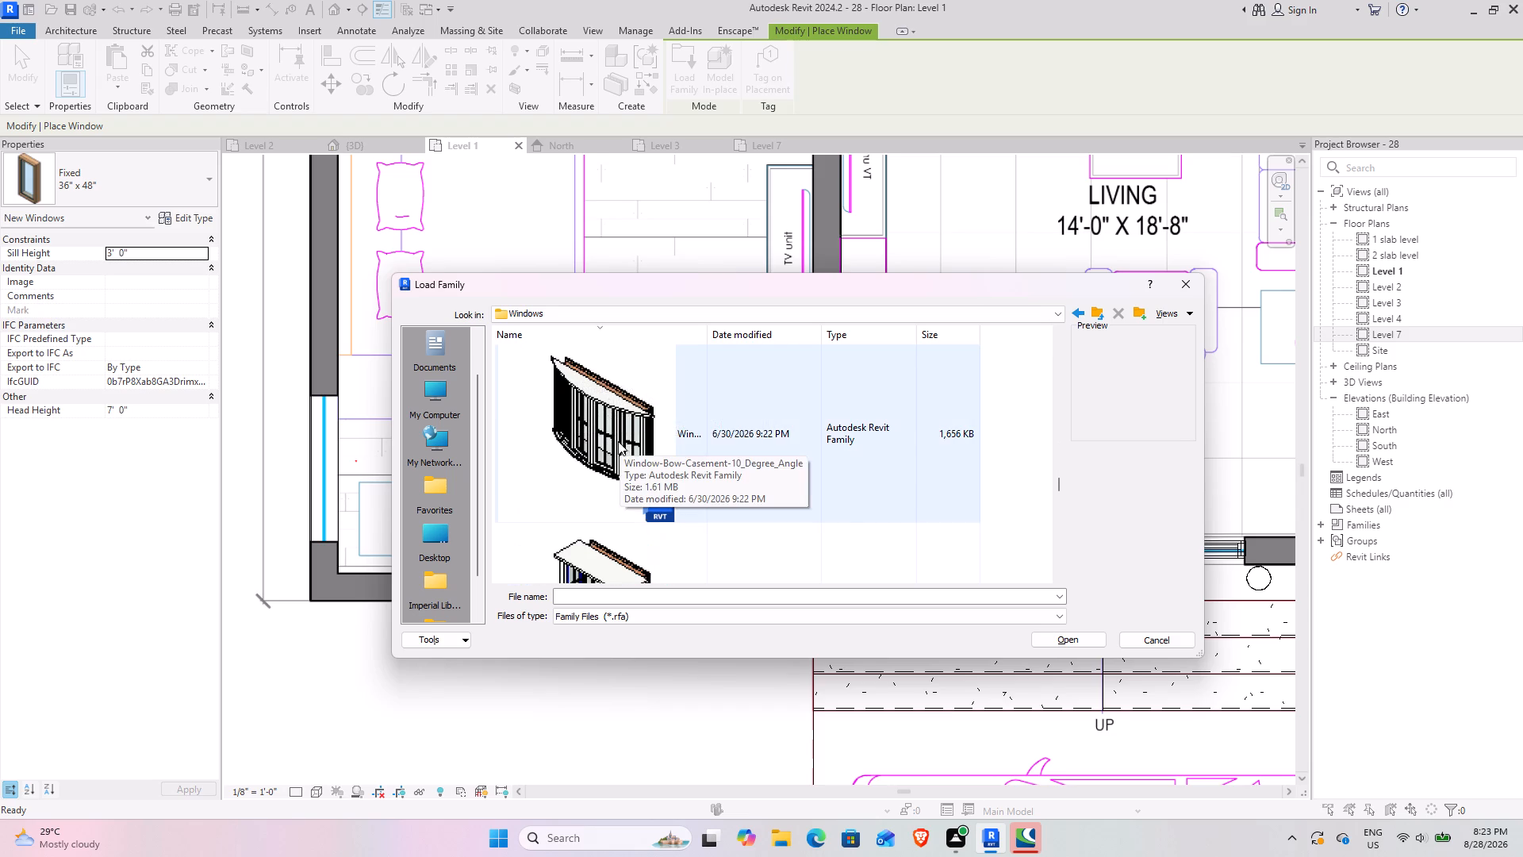
Load the Window-Bow-Casement-10_Degree_Angle family into the project.
{"action": "scroll", "coordinate": [618, 441], "scroll_direction": "up", "scroll_amount": 2}
{"action": "scroll", "coordinate": [618, 441], "scroll_direction": "down", "scroll_amount": 3}
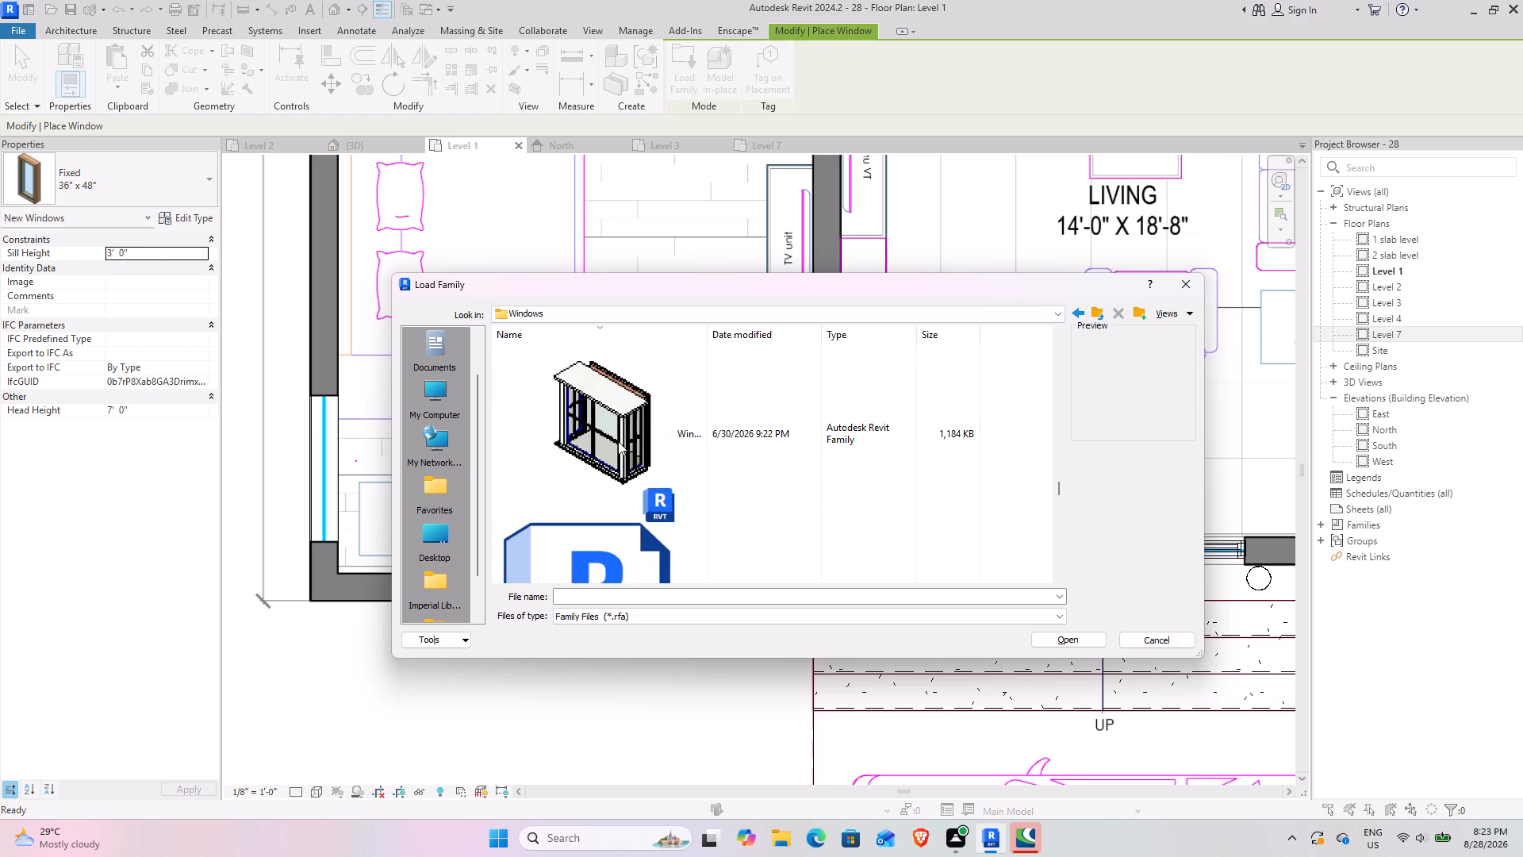
{"action": "scroll", "coordinate": [618, 441], "scroll_direction": "up", "scroll_amount": 2}
{"action": "scroll", "coordinate": [618, 441], "scroll_direction": "down", "scroll_amount": 1}
{"action": "left_click", "coordinate": [636, 432]}
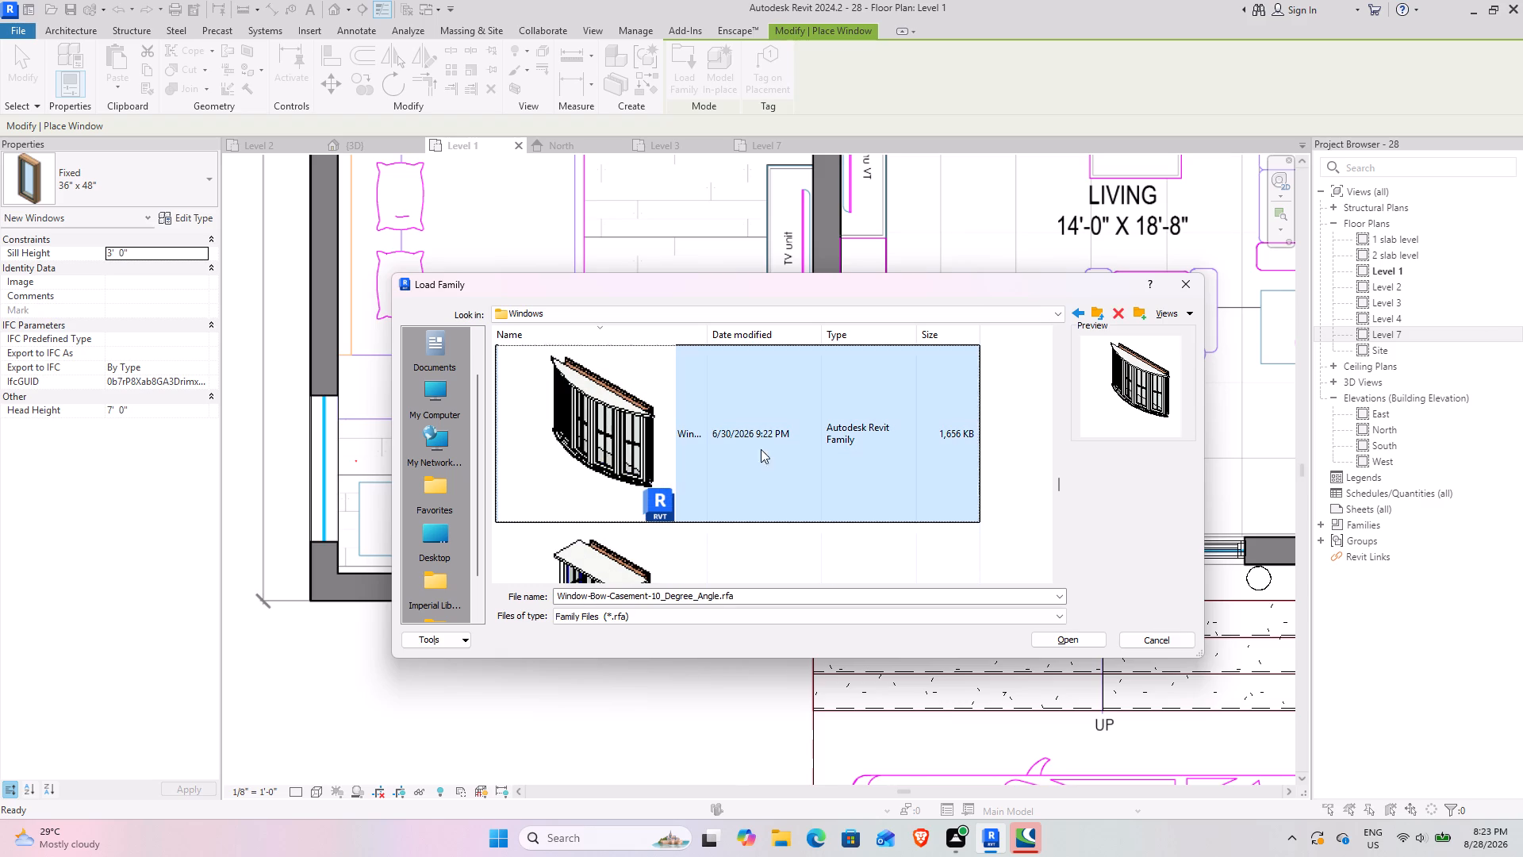
{"action": "left_click", "coordinate": [1096, 645]}
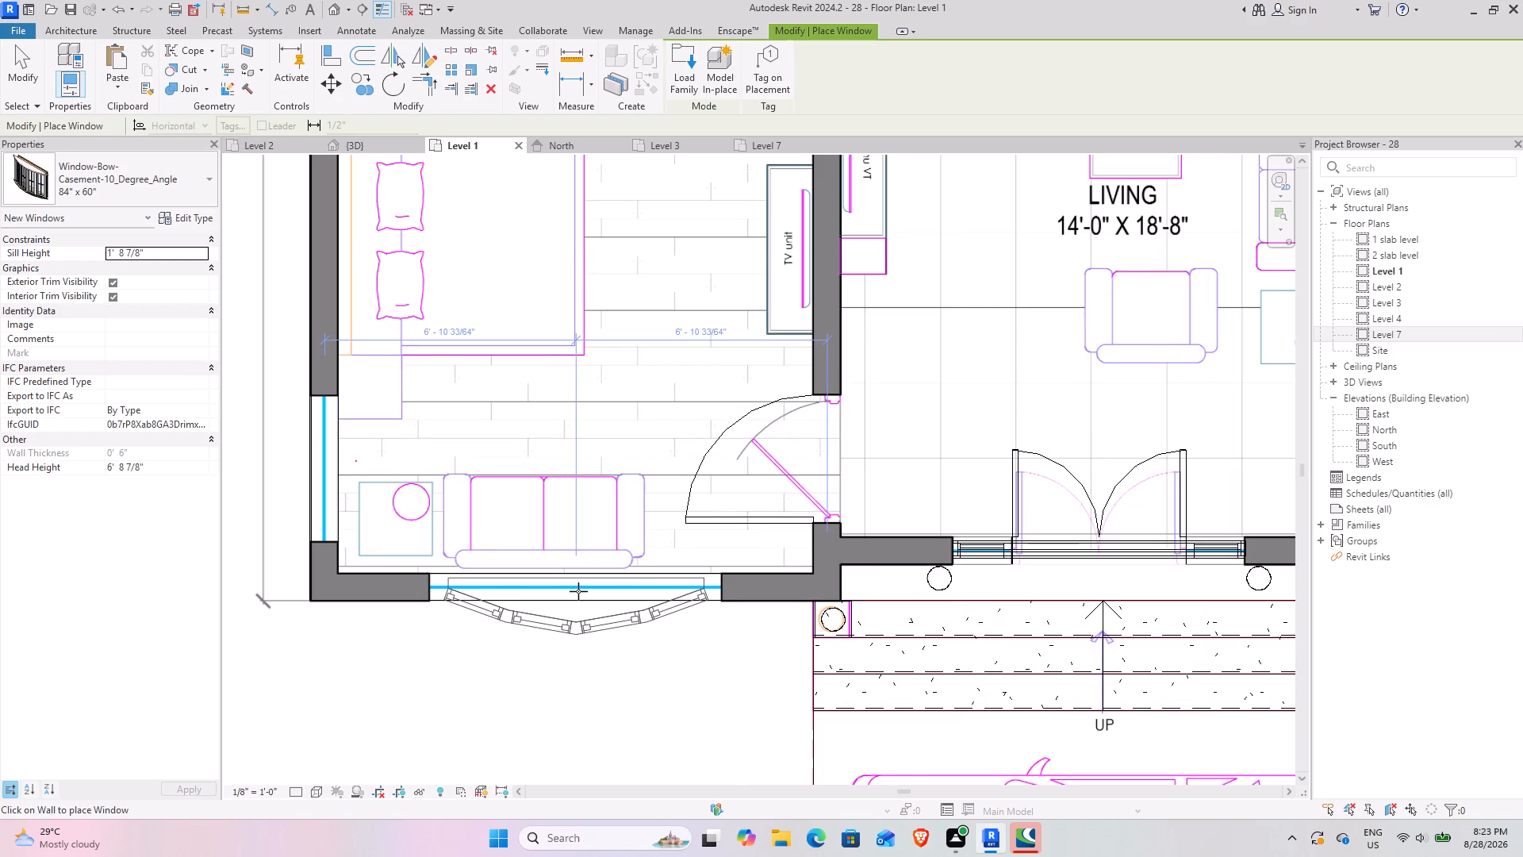
Place an 84" x 60" bow casement window in the dining room's outer side wall, at the opening beside the table.
{"action": "scroll", "coordinate": [578, 591], "scroll_direction": "down", "scroll_amount": 3}
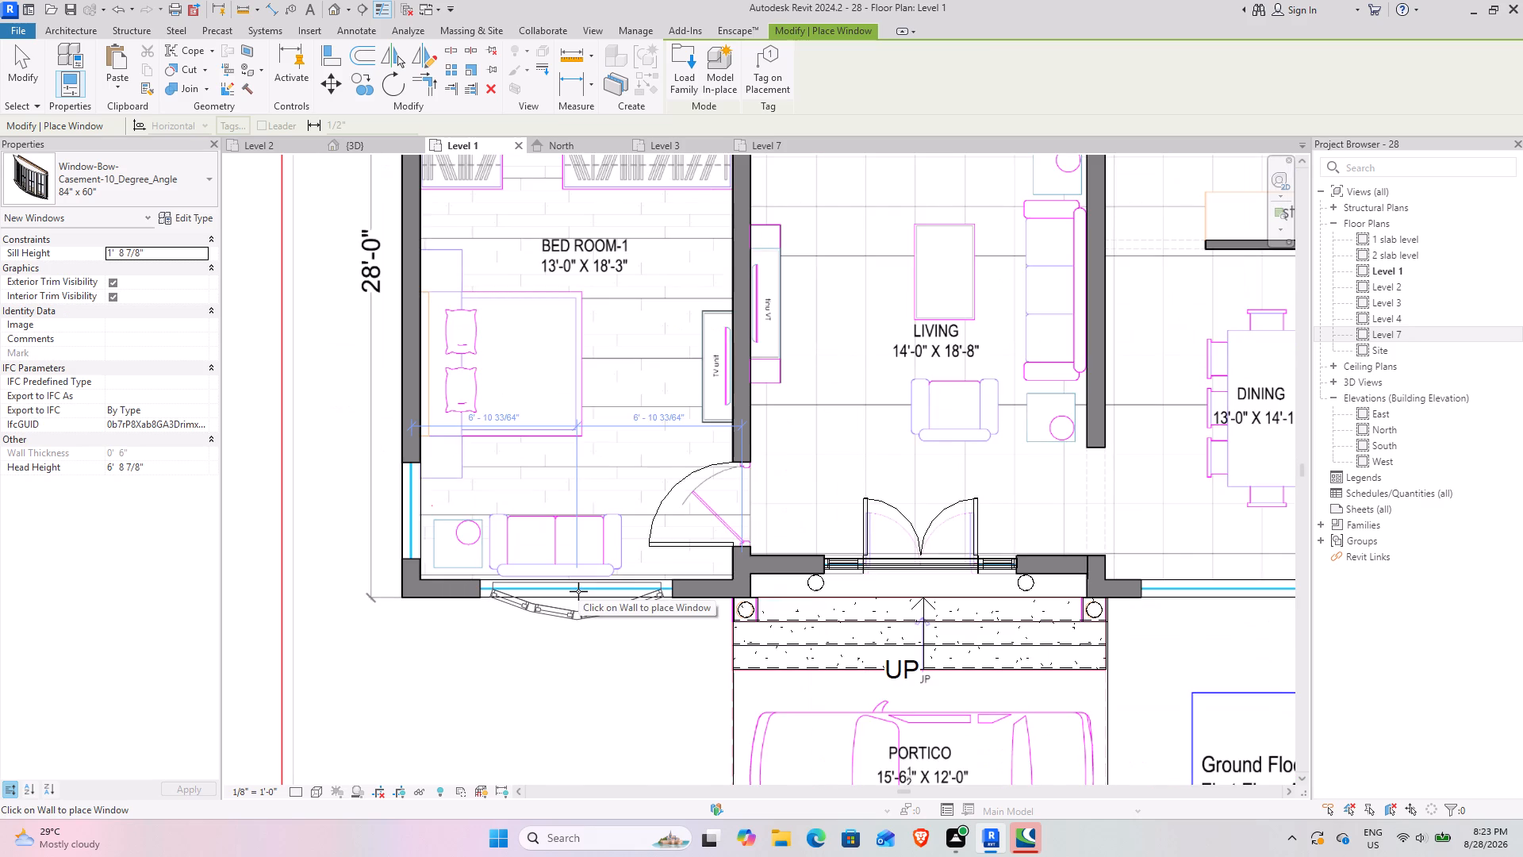
{"action": "middle_click_drag", "start_coordinate": [570, 590], "coordinate": [357, 538]}
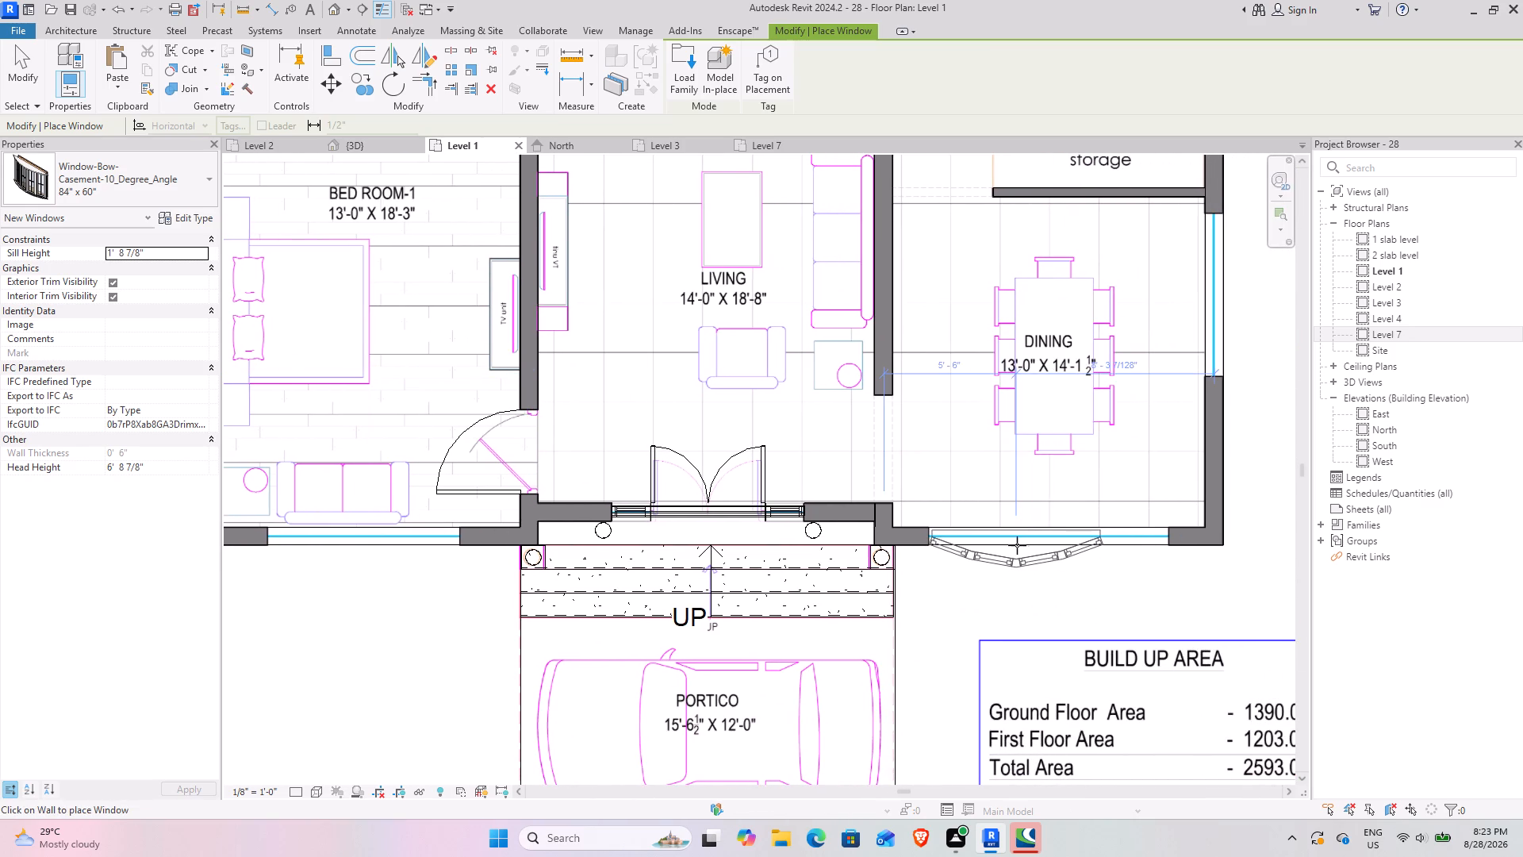
{"action": "scroll", "coordinate": [827, 545], "scroll_direction": "down", "scroll_amount": 4}
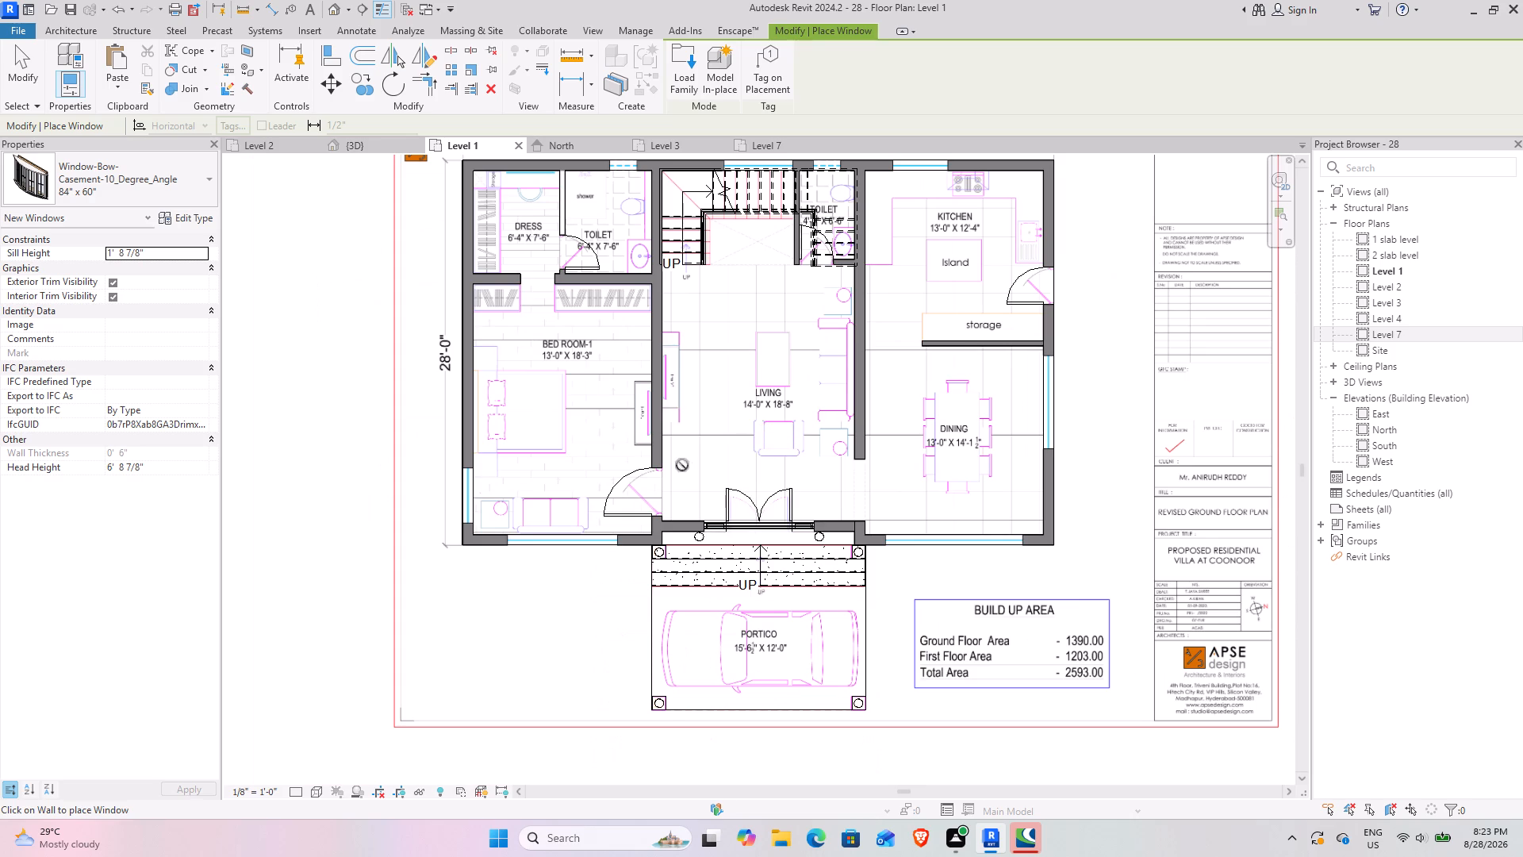
{"action": "middle_click_drag", "start_coordinate": [682, 465], "coordinate": [617, 548]}
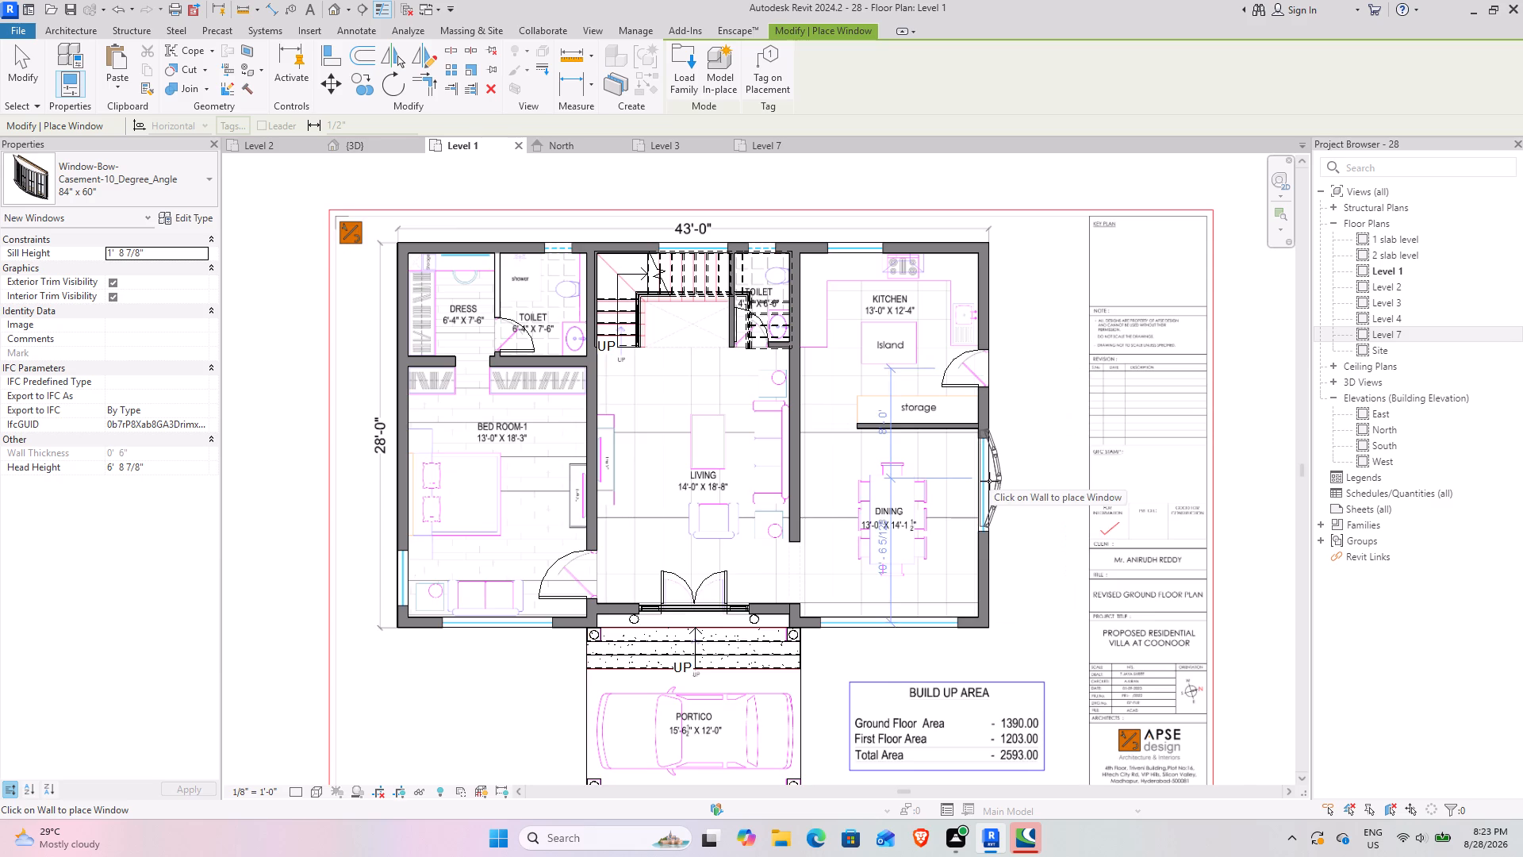
{"action": "scroll", "coordinate": [989, 481], "scroll_direction": "up", "scroll_amount": 9}
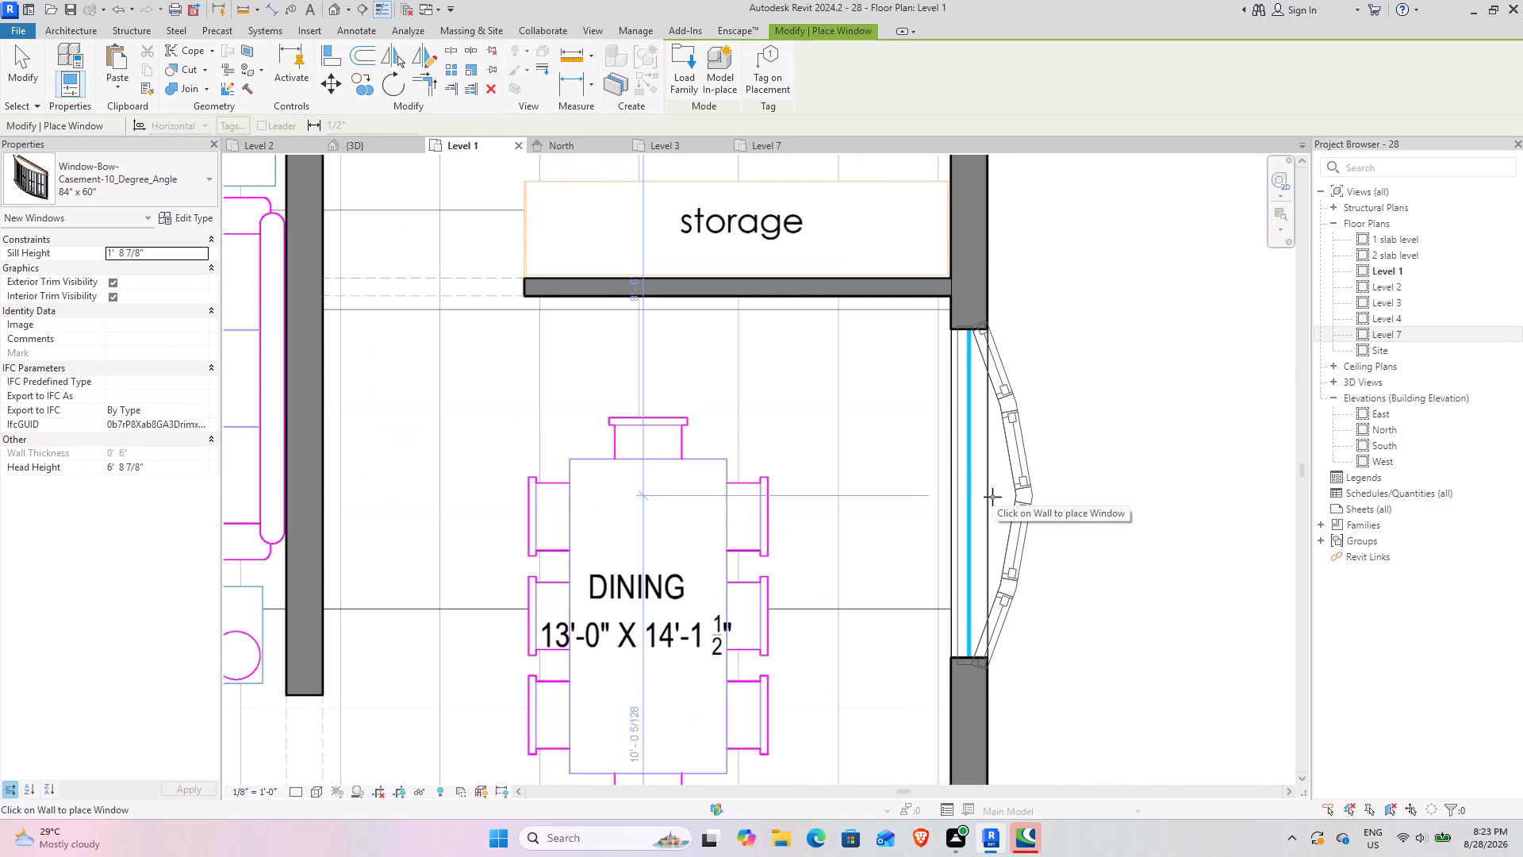
{"action": "left_click", "coordinate": [992, 497]}
Measure the width of the window opening in Bed Room-1's front wall, behind the sofa.
{"action": "scroll", "coordinate": [689, 519], "scroll_direction": "down", "scroll_amount": 7}
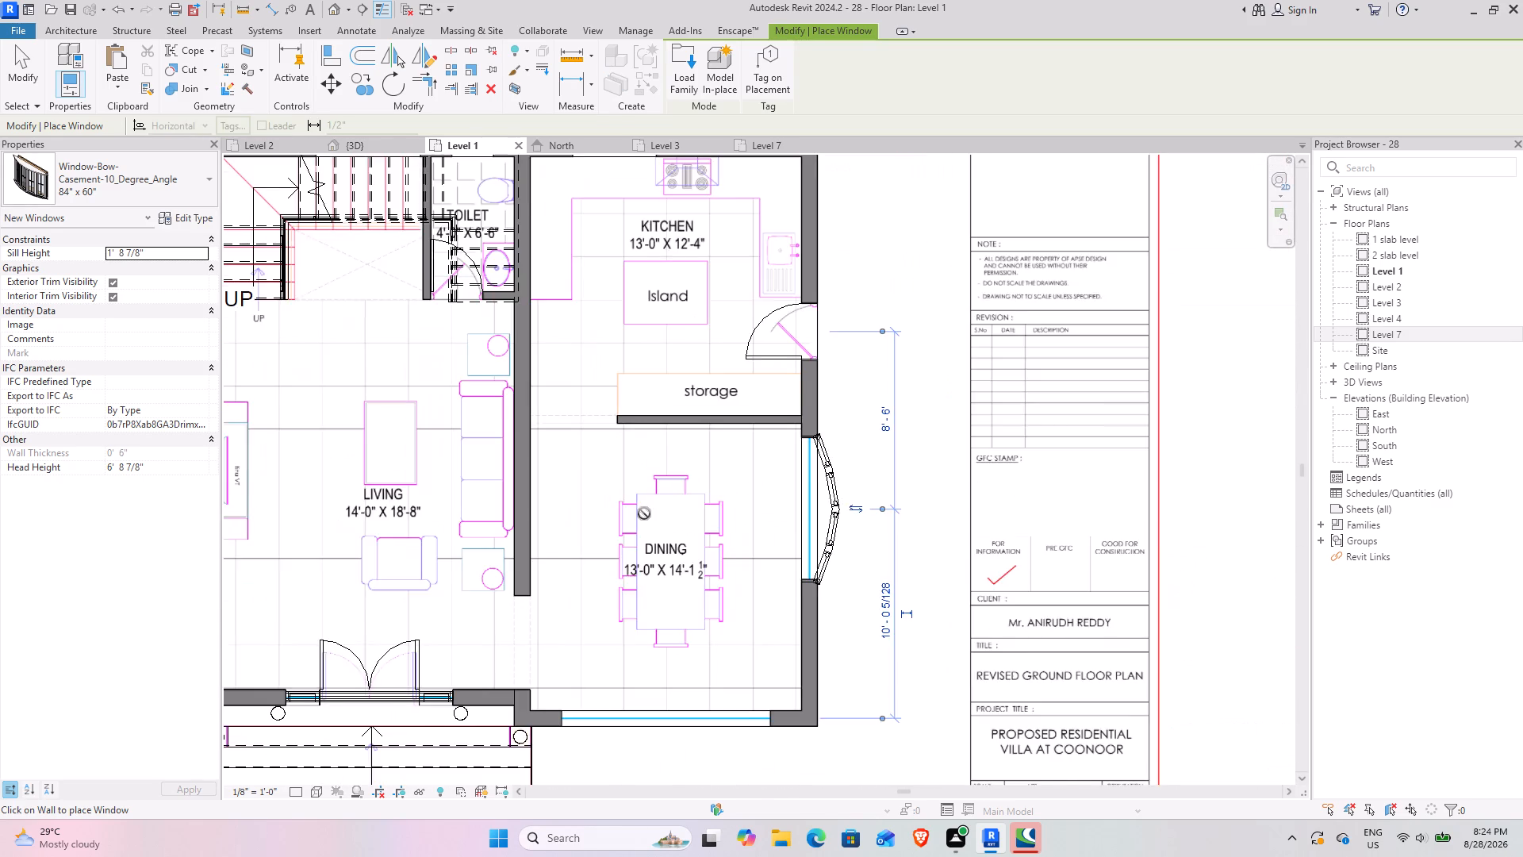
{"action": "middle_click_drag", "start_coordinate": [644, 513], "coordinate": [930, 448]}
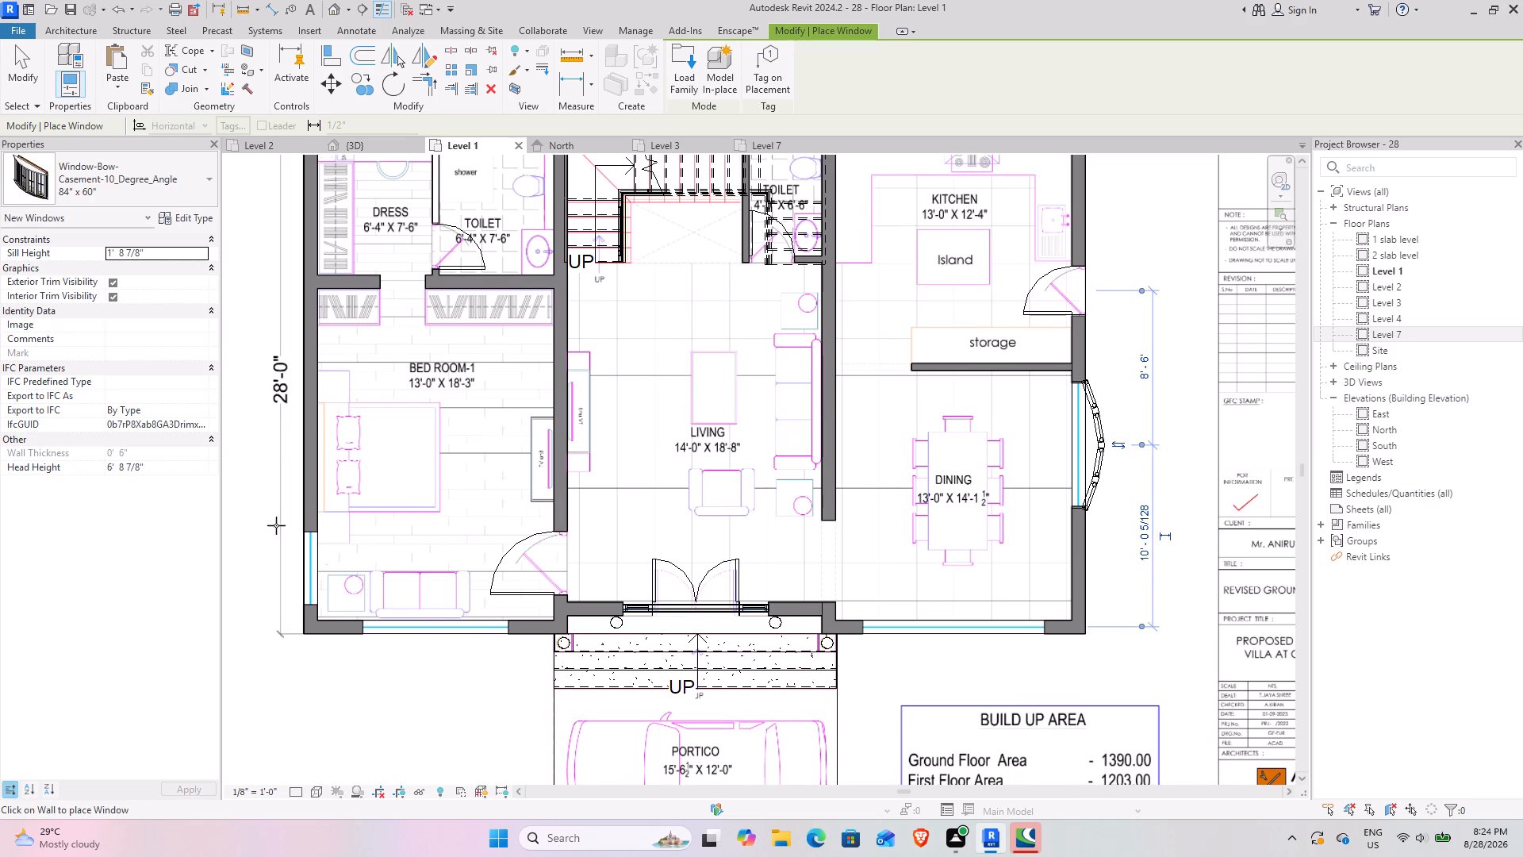
{"action": "type", "text": "mb"}
{"action": "scroll", "coordinate": [368, 651], "scroll_direction": "up", "scroll_amount": 6}
{"action": "left_click", "coordinate": [361, 613]}
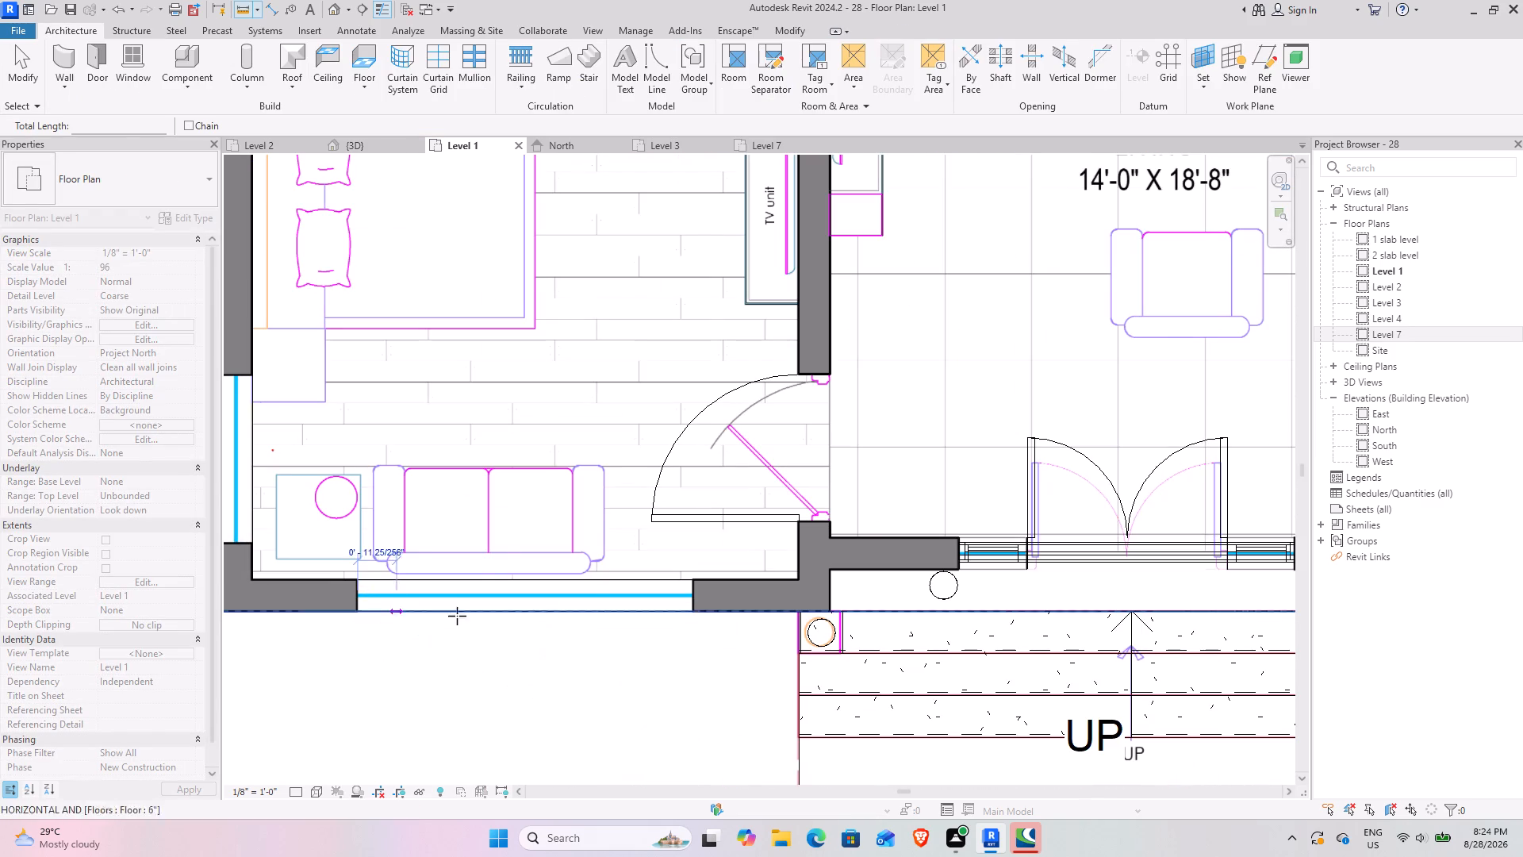
{"action": "left_click", "coordinate": [696, 613]}
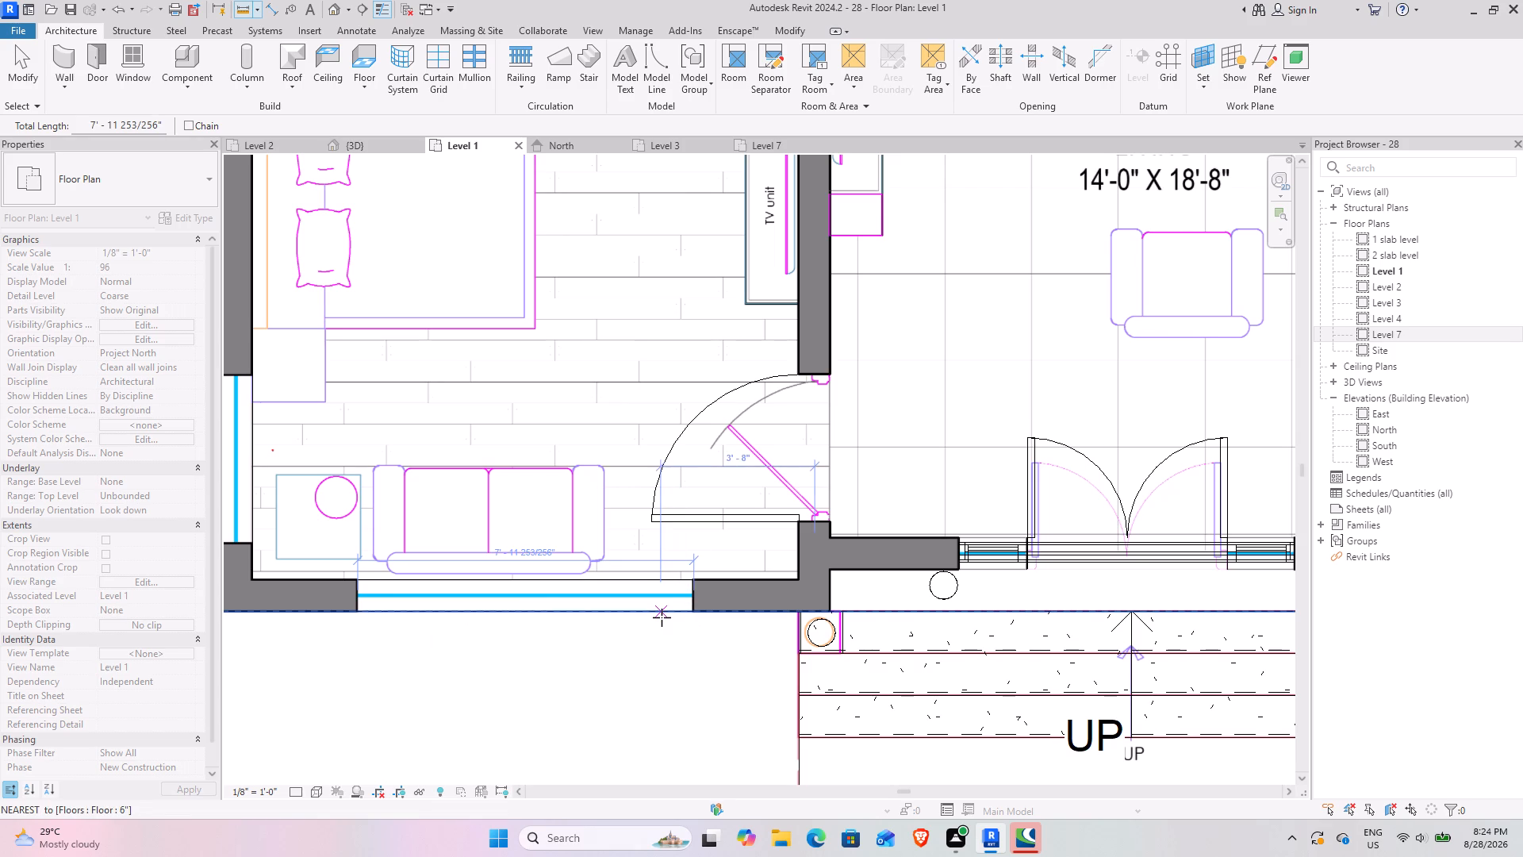
{"action": "key", "text": "Escape"}
{"action": "key", "text": "Escape"}
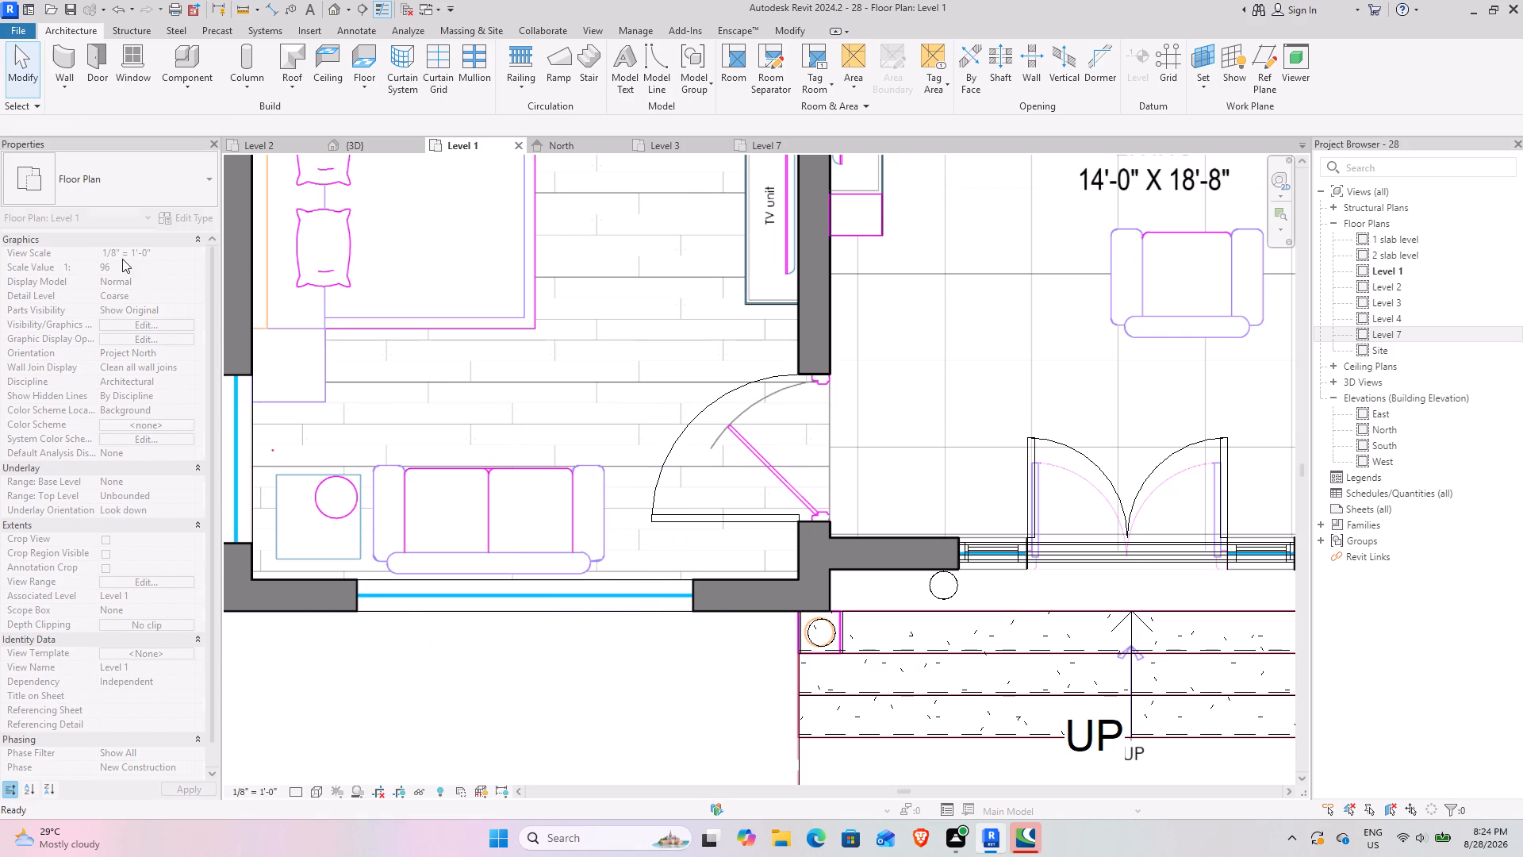
Duplicate the 84" x 60" bow casement type as 7'11" and set its width to 7' 11".
{"action": "left_click", "coordinate": [128, 52]}
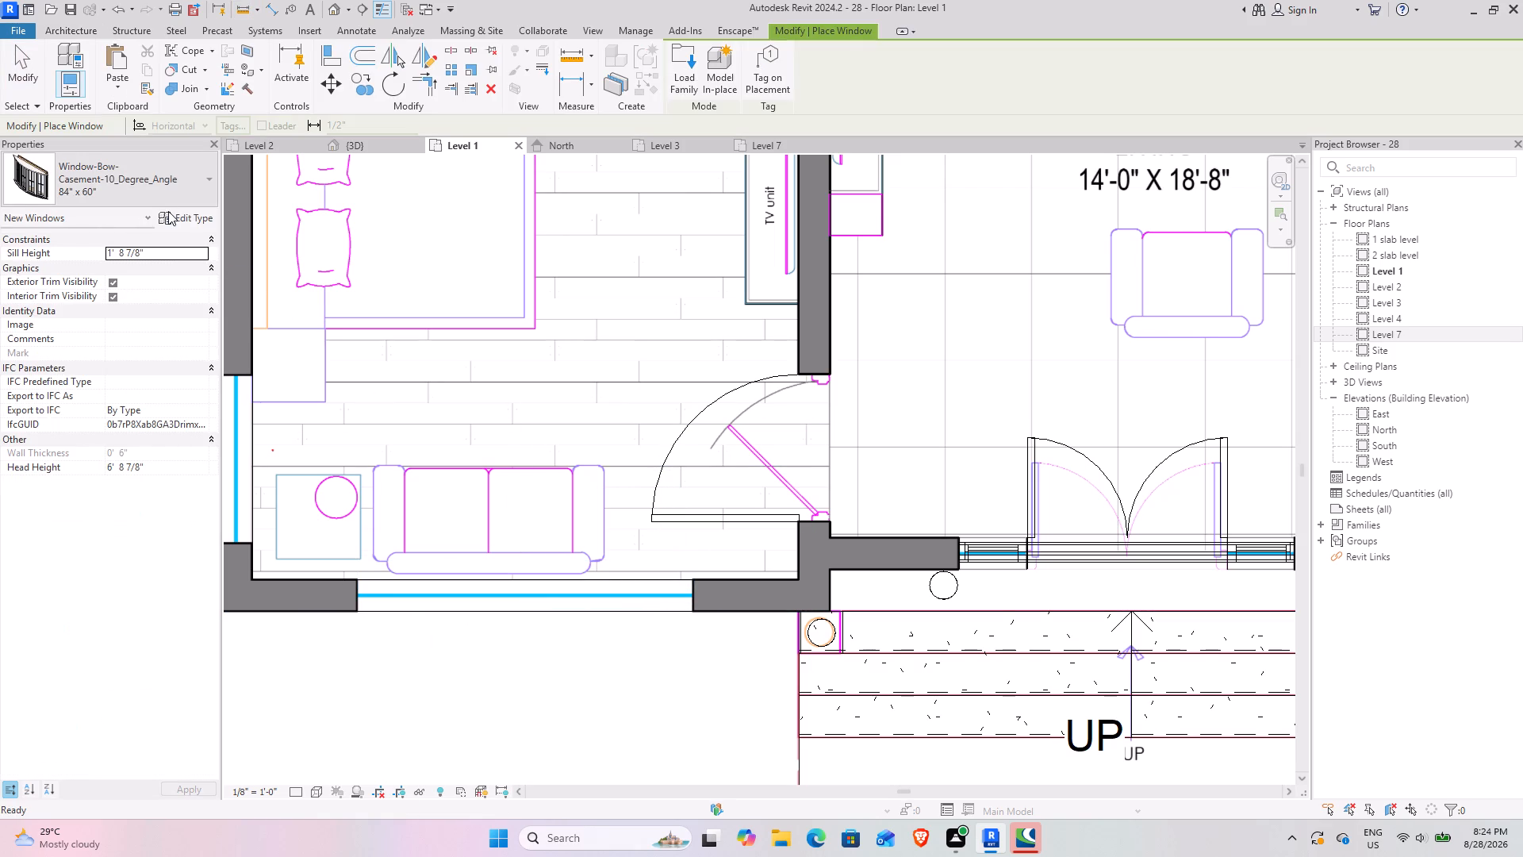
{"action": "left_click", "coordinate": [168, 211]}
{"action": "left_click", "coordinate": [1036, 238]}
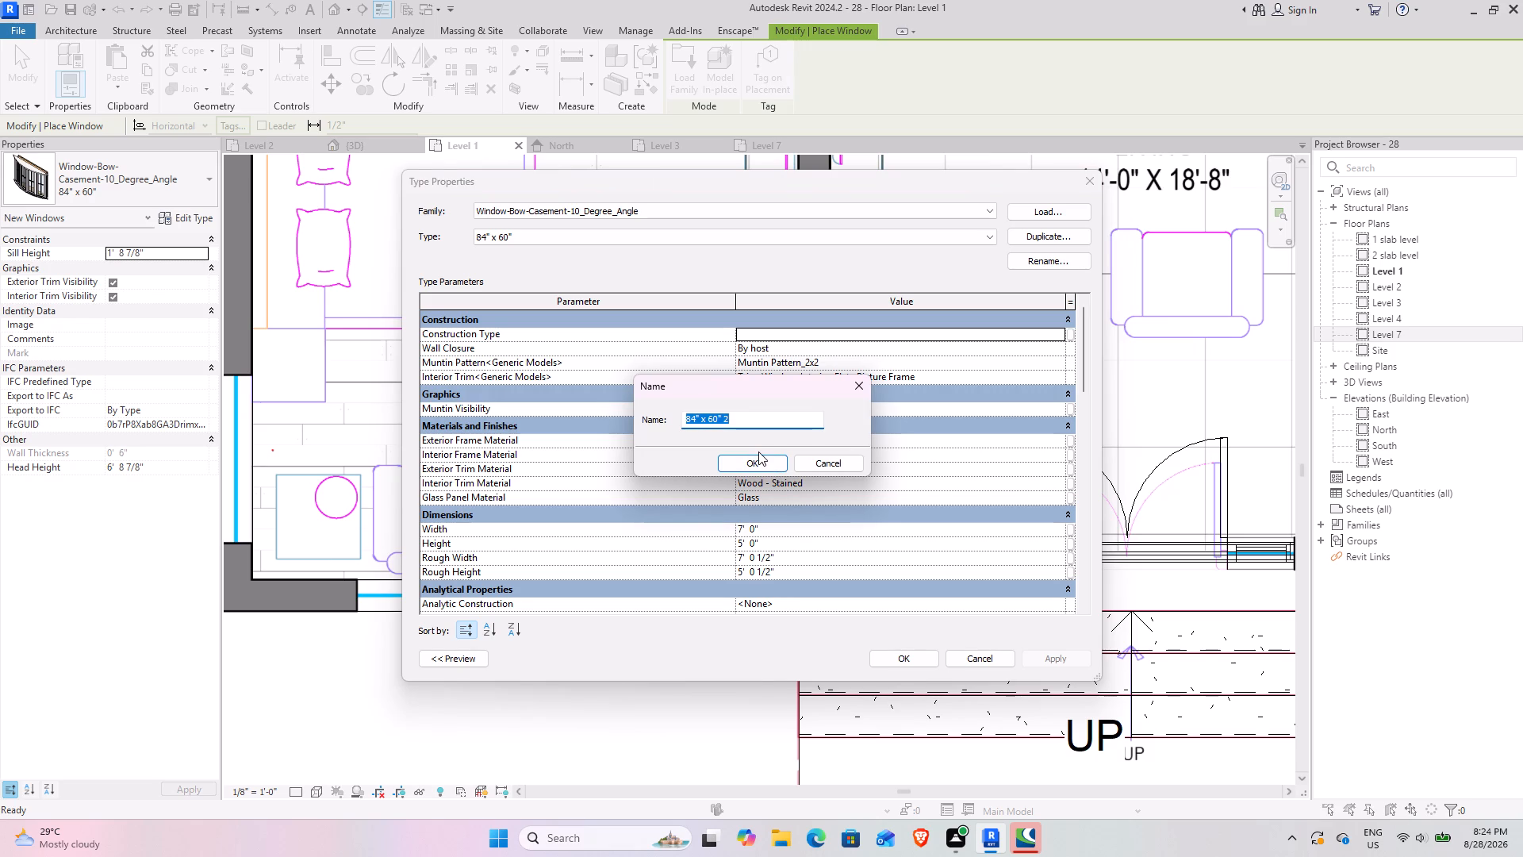
{"action": "type", "text": "7'11\""}
{"action": "key", "text": "Return"}
{"action": "left_click", "coordinate": [779, 527]}
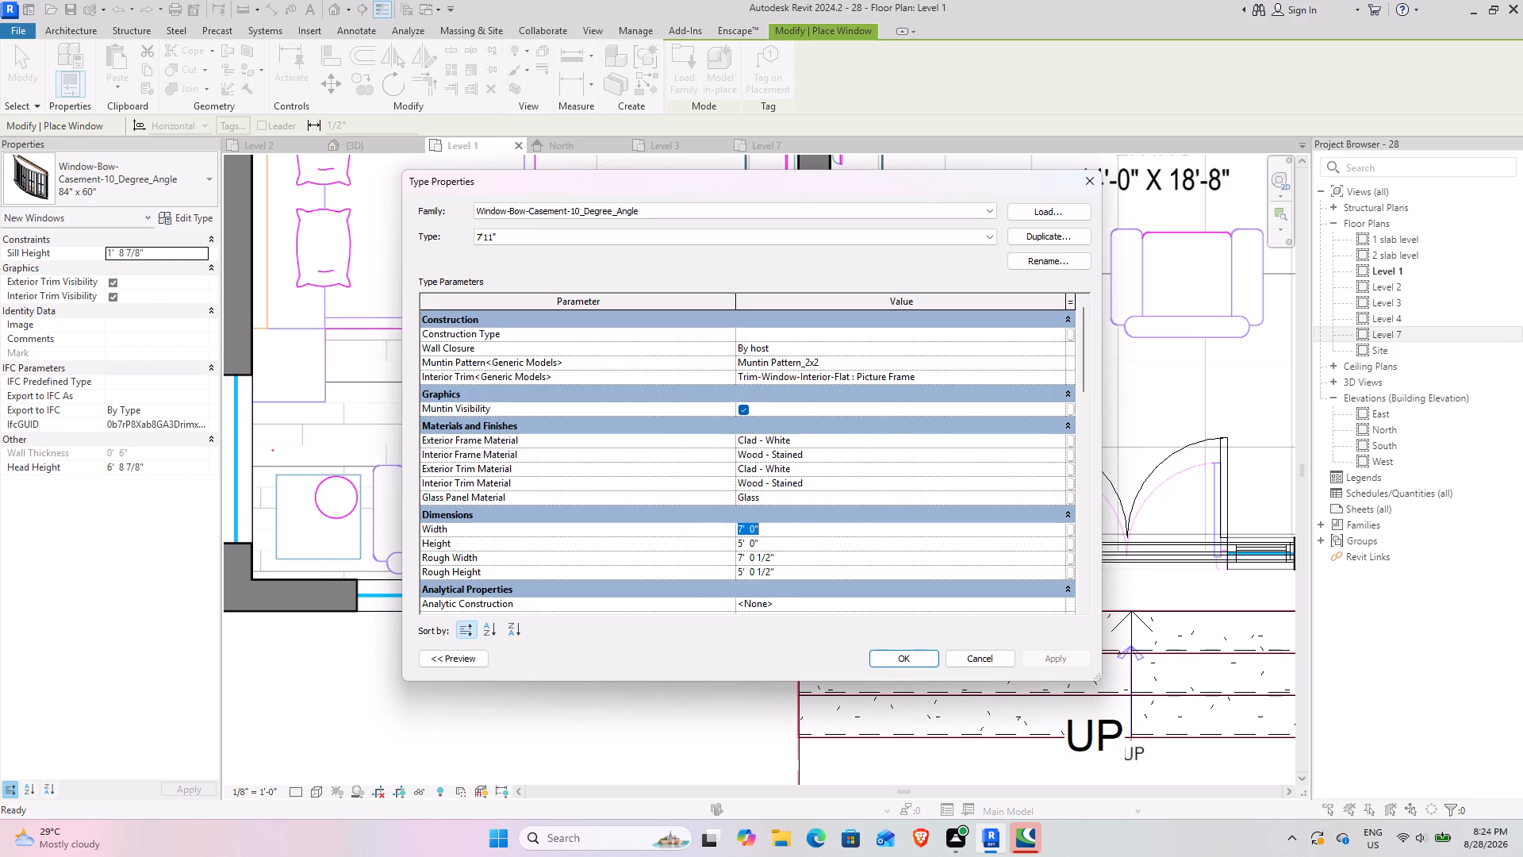
{"action": "type", "text": "7'11"}
{"action": "key", "text": "Return"}
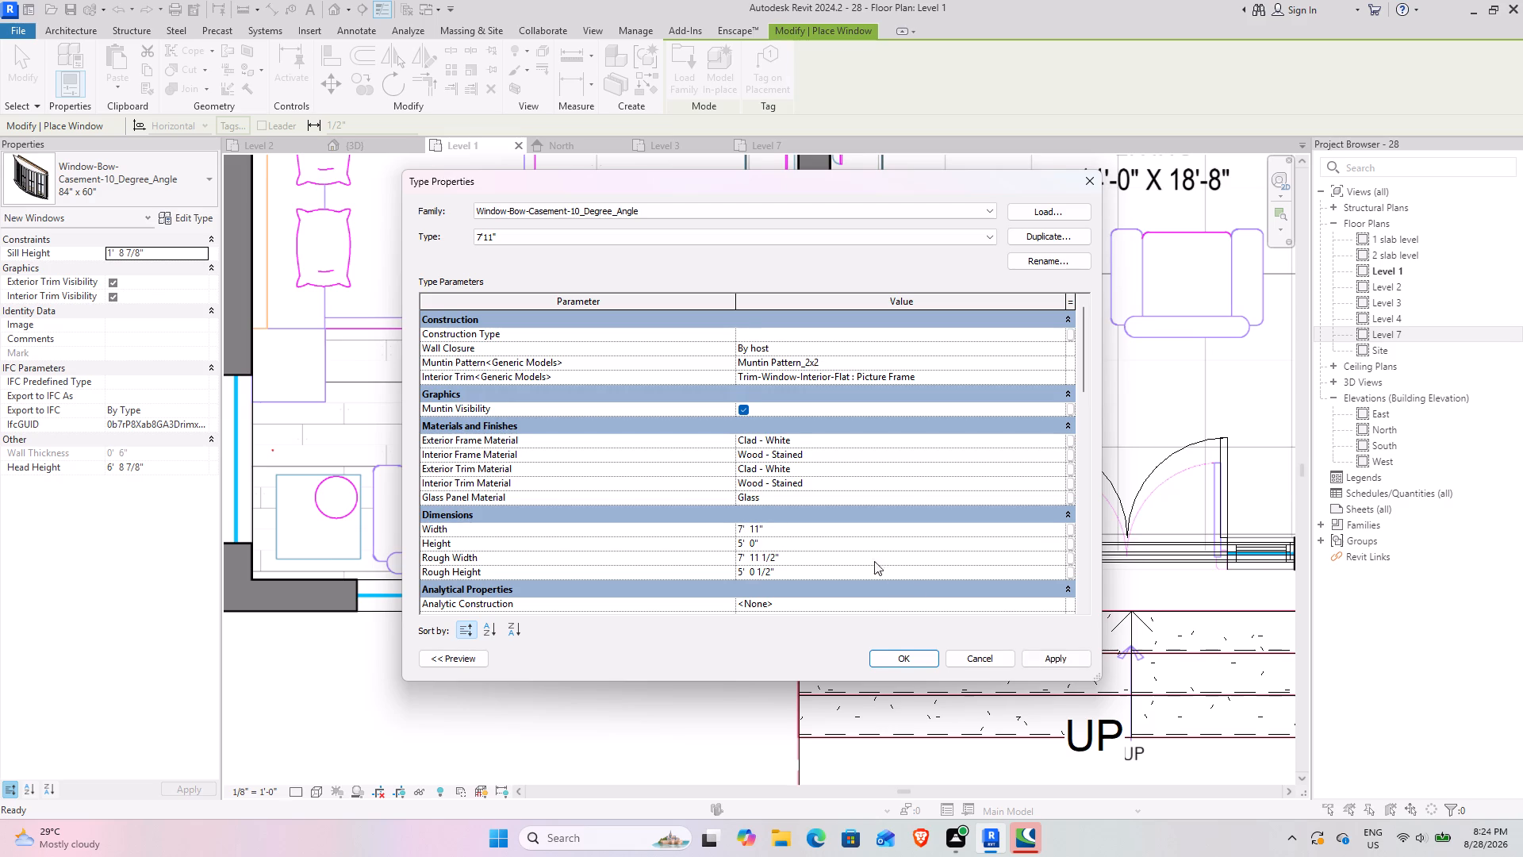
{"action": "left_click", "coordinate": [1070, 664]}
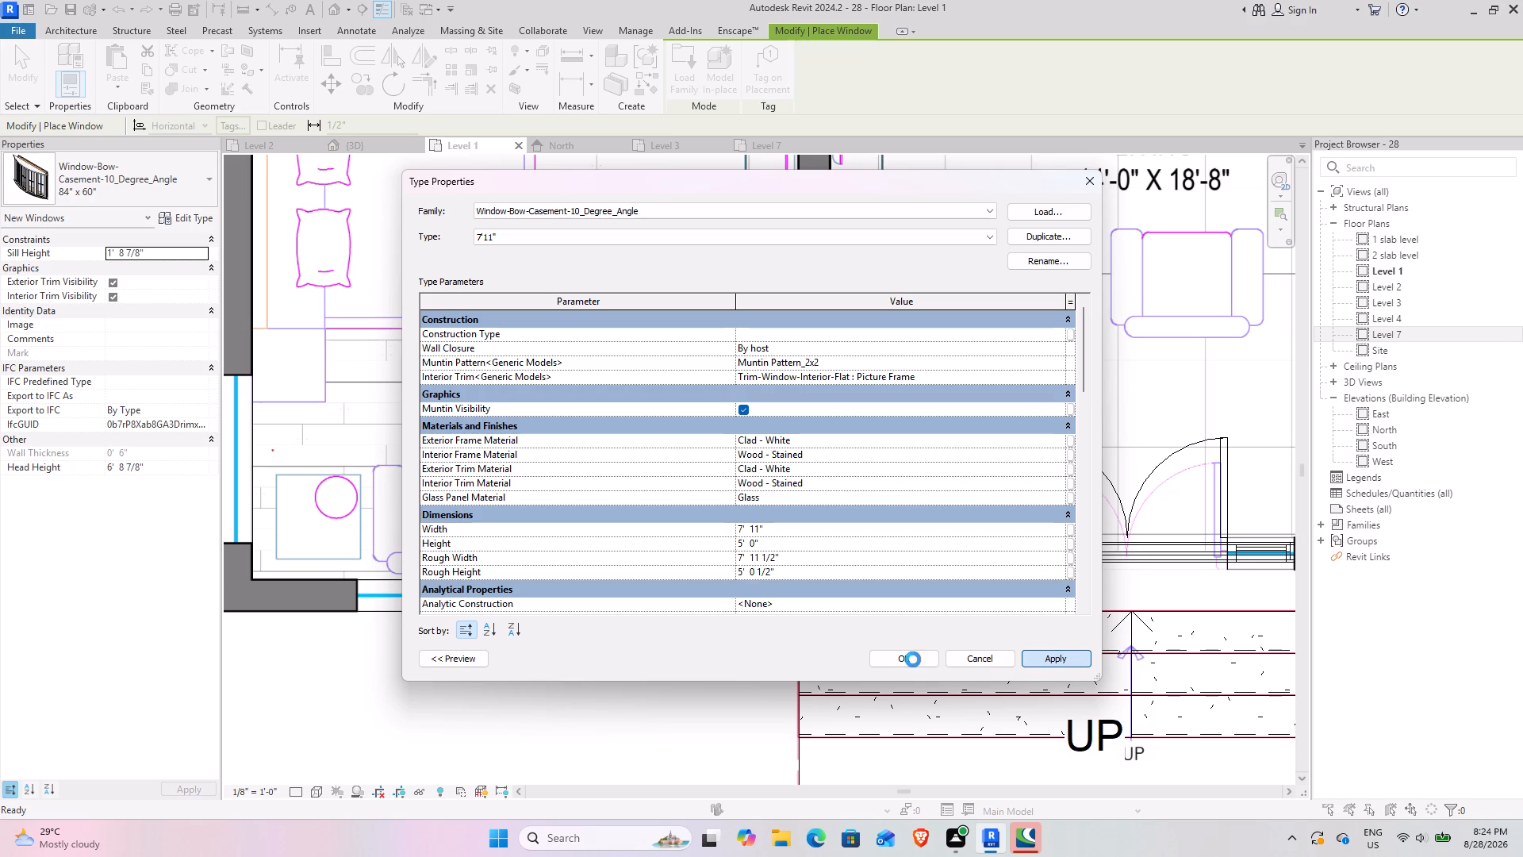
{"action": "left_click", "coordinate": [913, 659]}
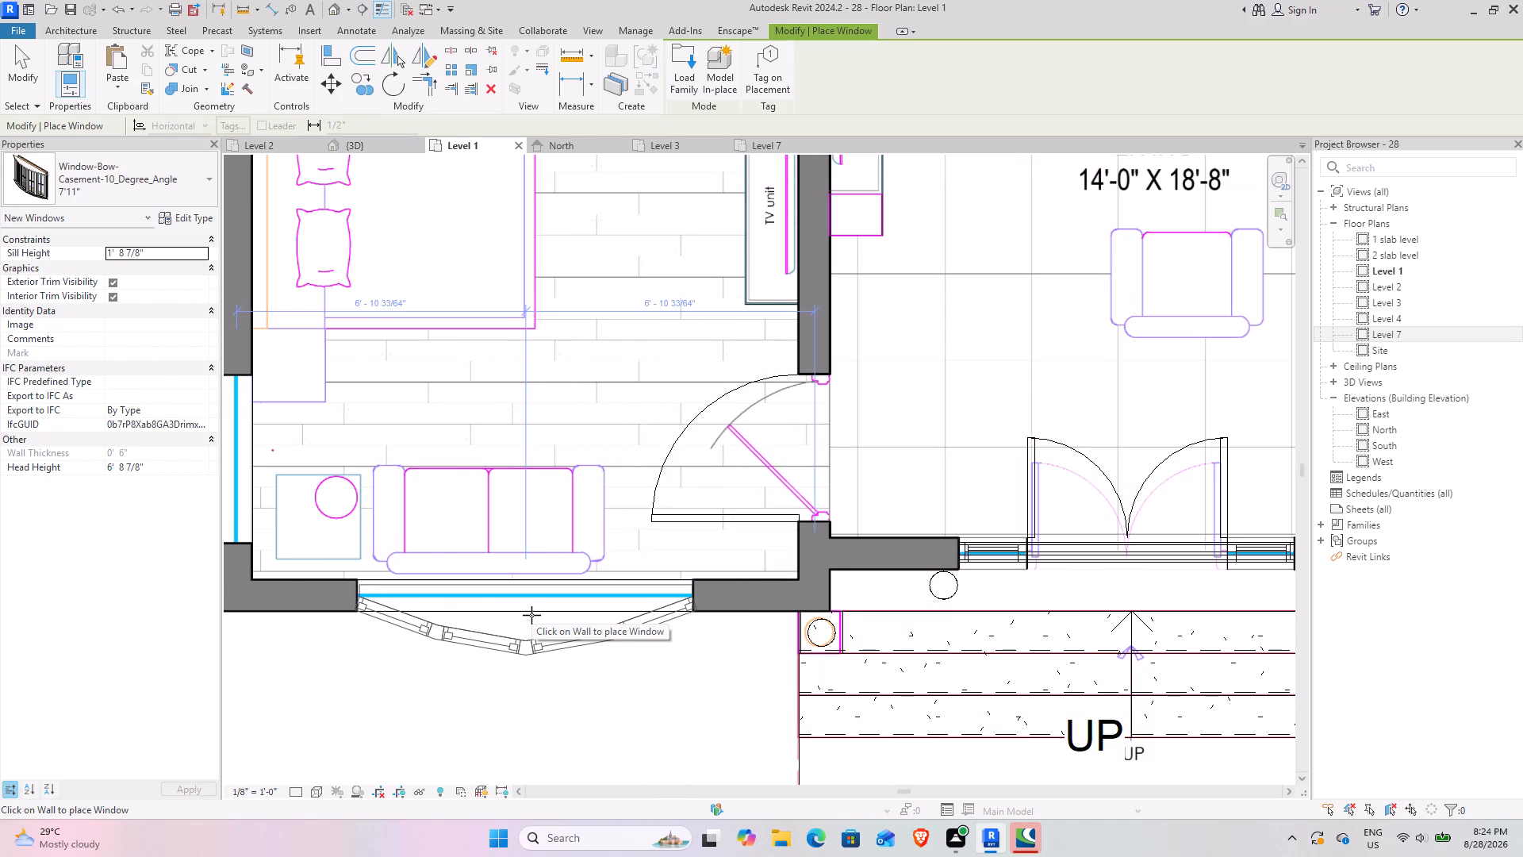
Place the 7'11" bow casement window in the opening of Bed Room-1's front wall.
{"action": "left_click", "coordinate": [531, 615]}
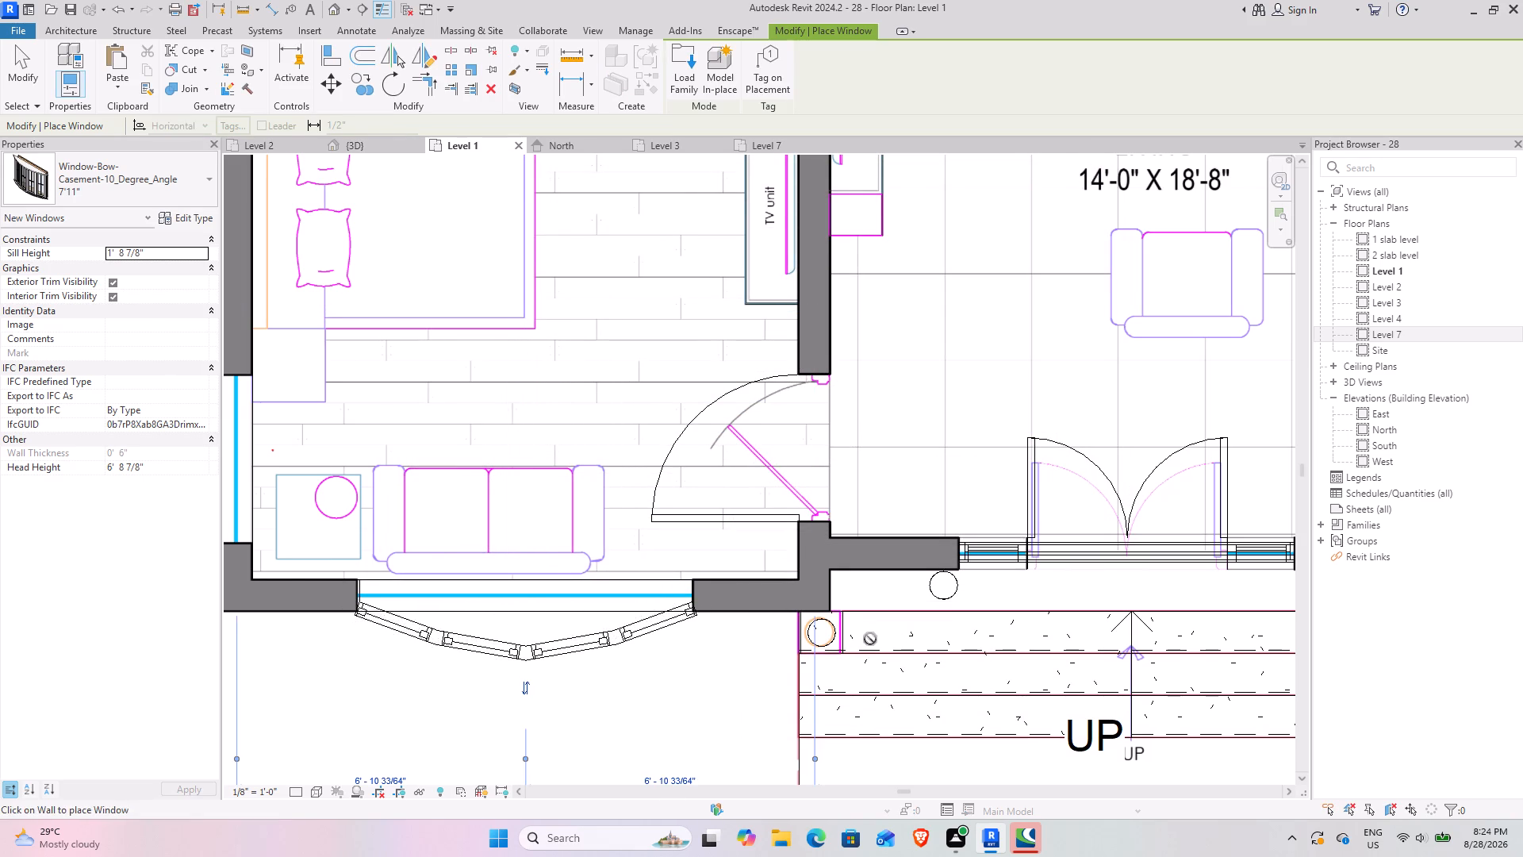
Measure the width of the window opening in the dining room's front wall.
{"action": "middle_click_drag", "start_coordinate": [867, 639], "coordinate": [86, 663]}
{"action": "key", "text": "m"}
{"action": "key", "text": "b"}
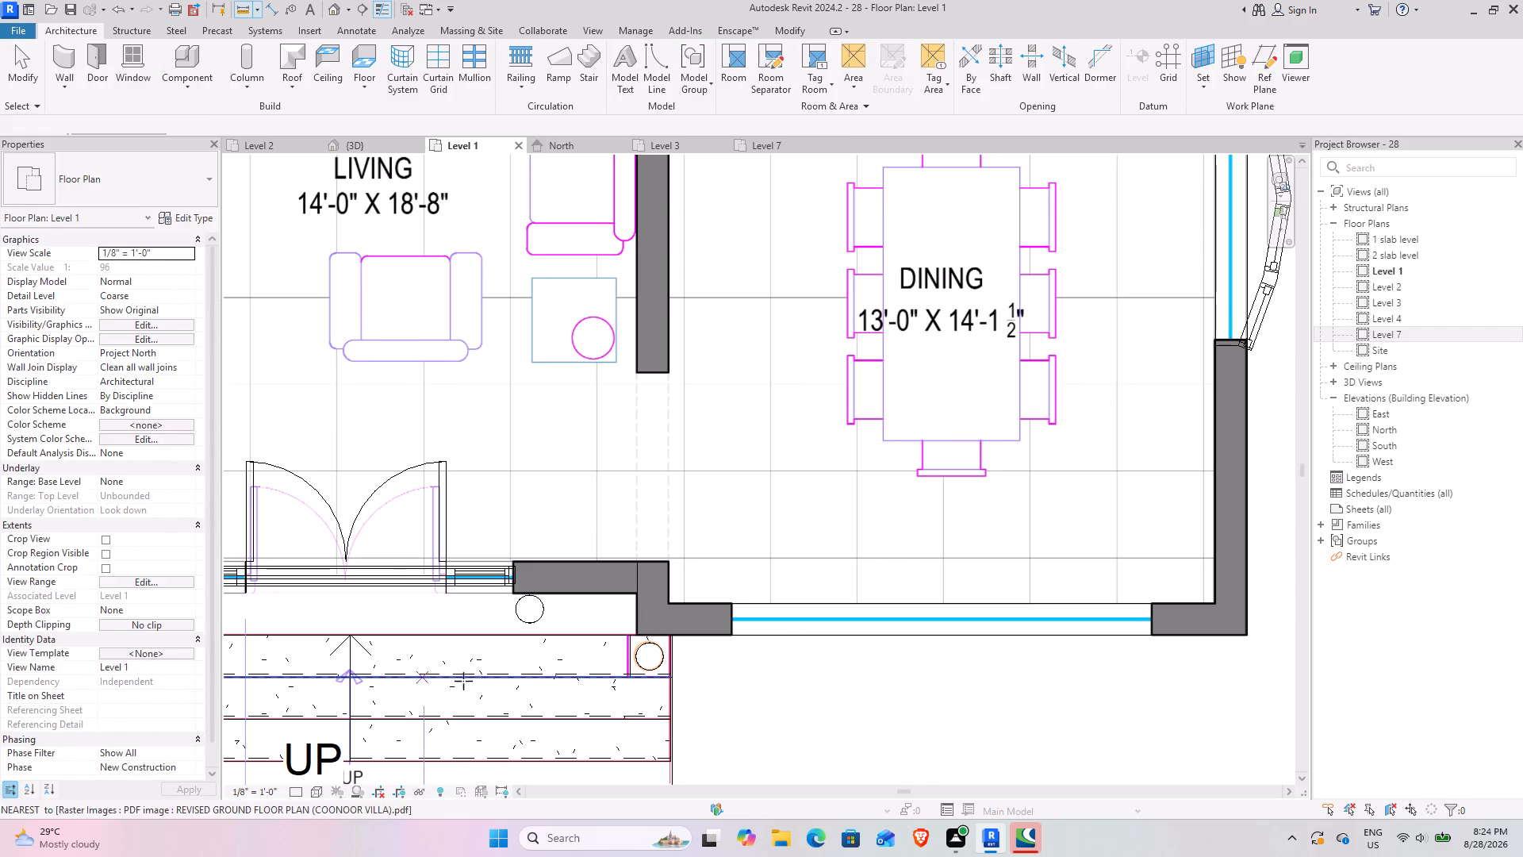
{"action": "left_click", "coordinate": [733, 631]}
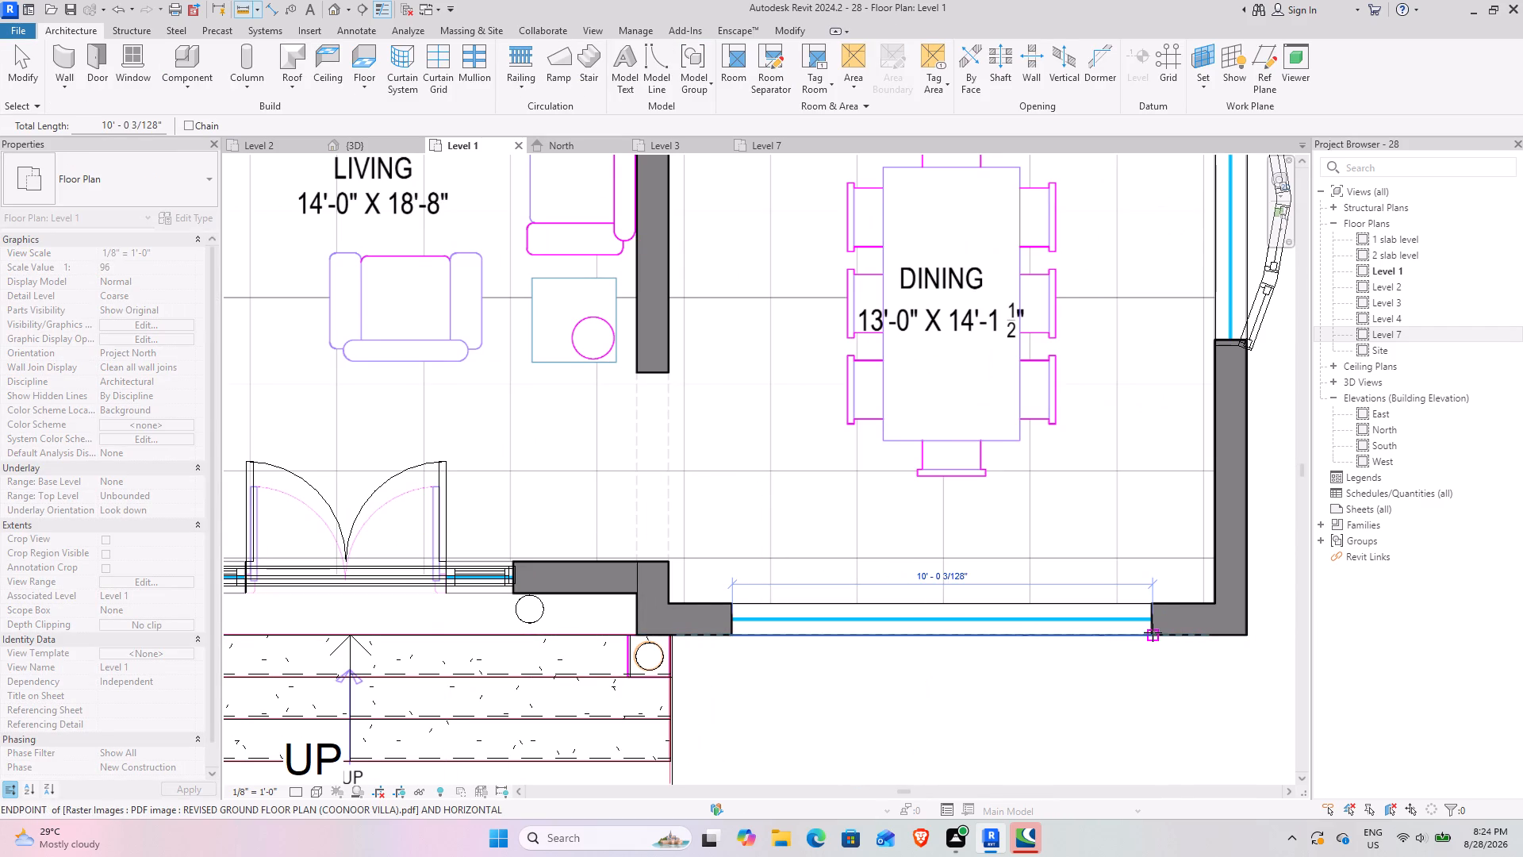
{"action": "key", "text": "Escape"}
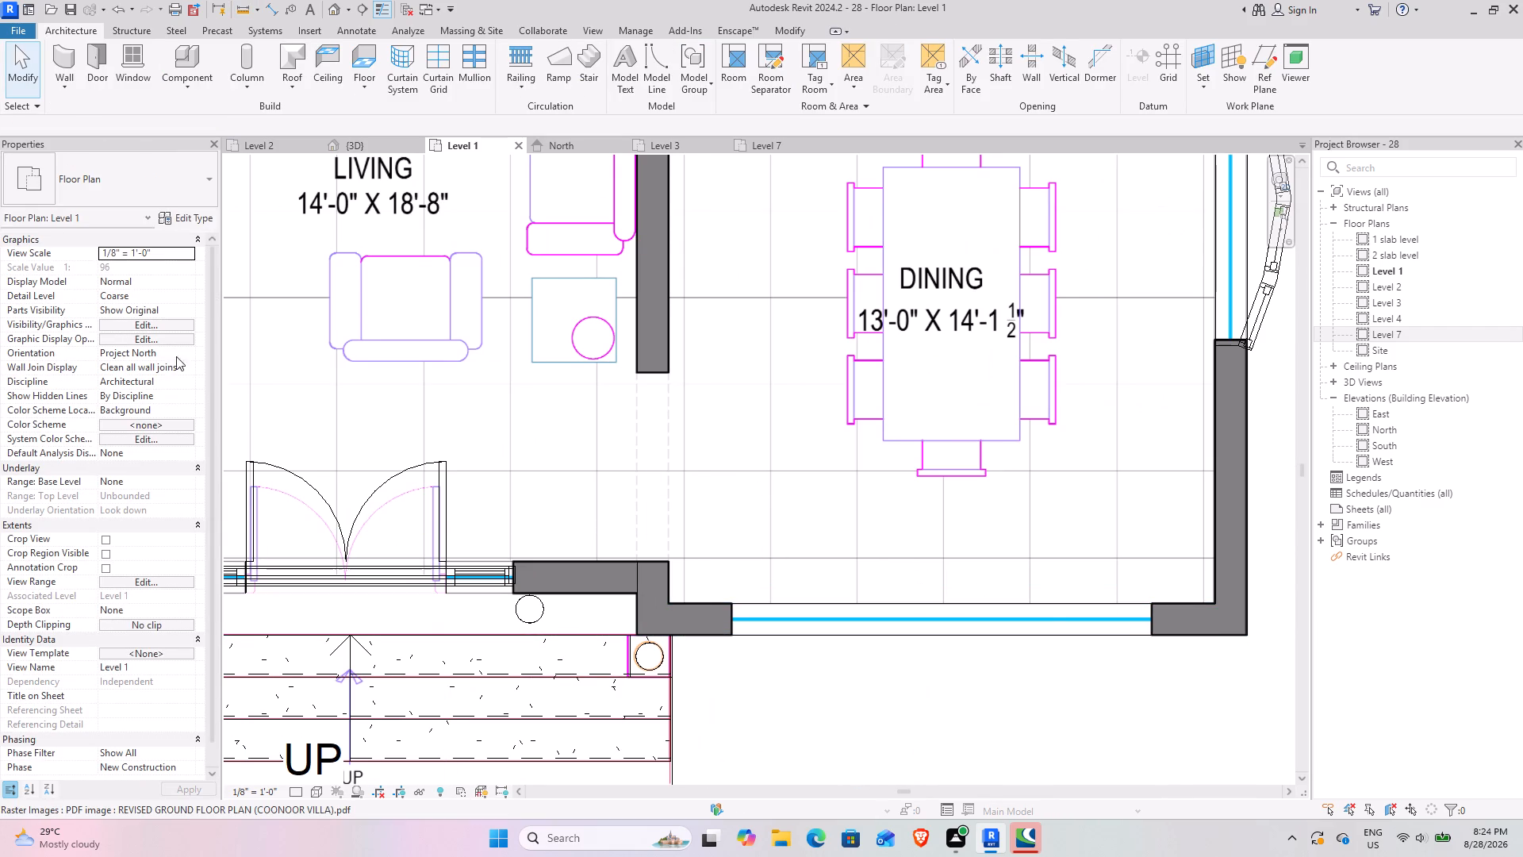
Duplicate the 7'11" bow casement window type as 10' and set its width to 10'.
{"action": "left_click", "coordinate": [115, 66]}
{"action": "left_click", "coordinate": [178, 216]}
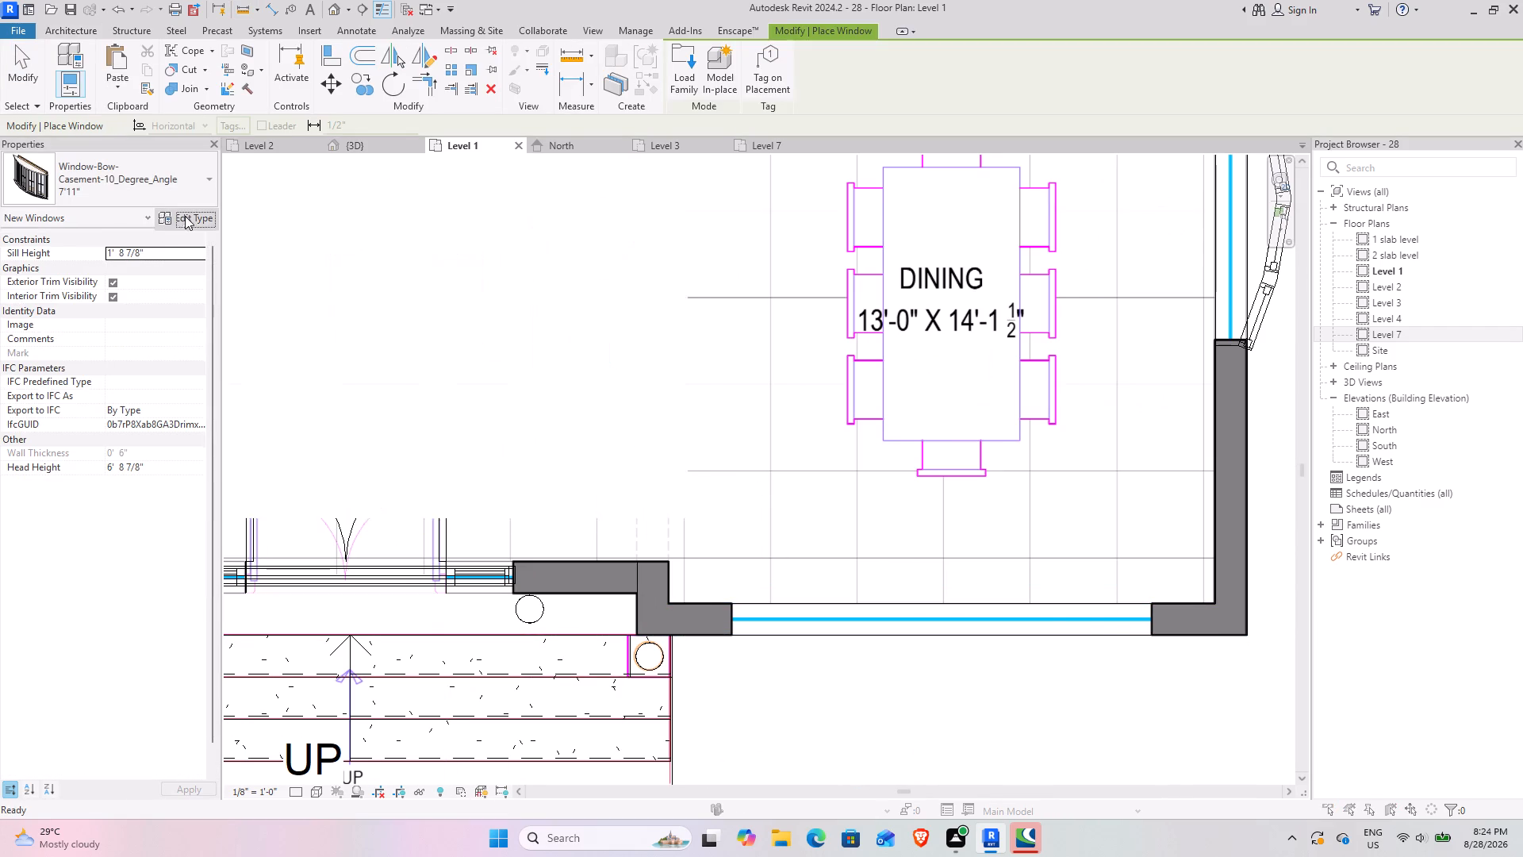
{"action": "left_click", "coordinate": [1076, 228]}
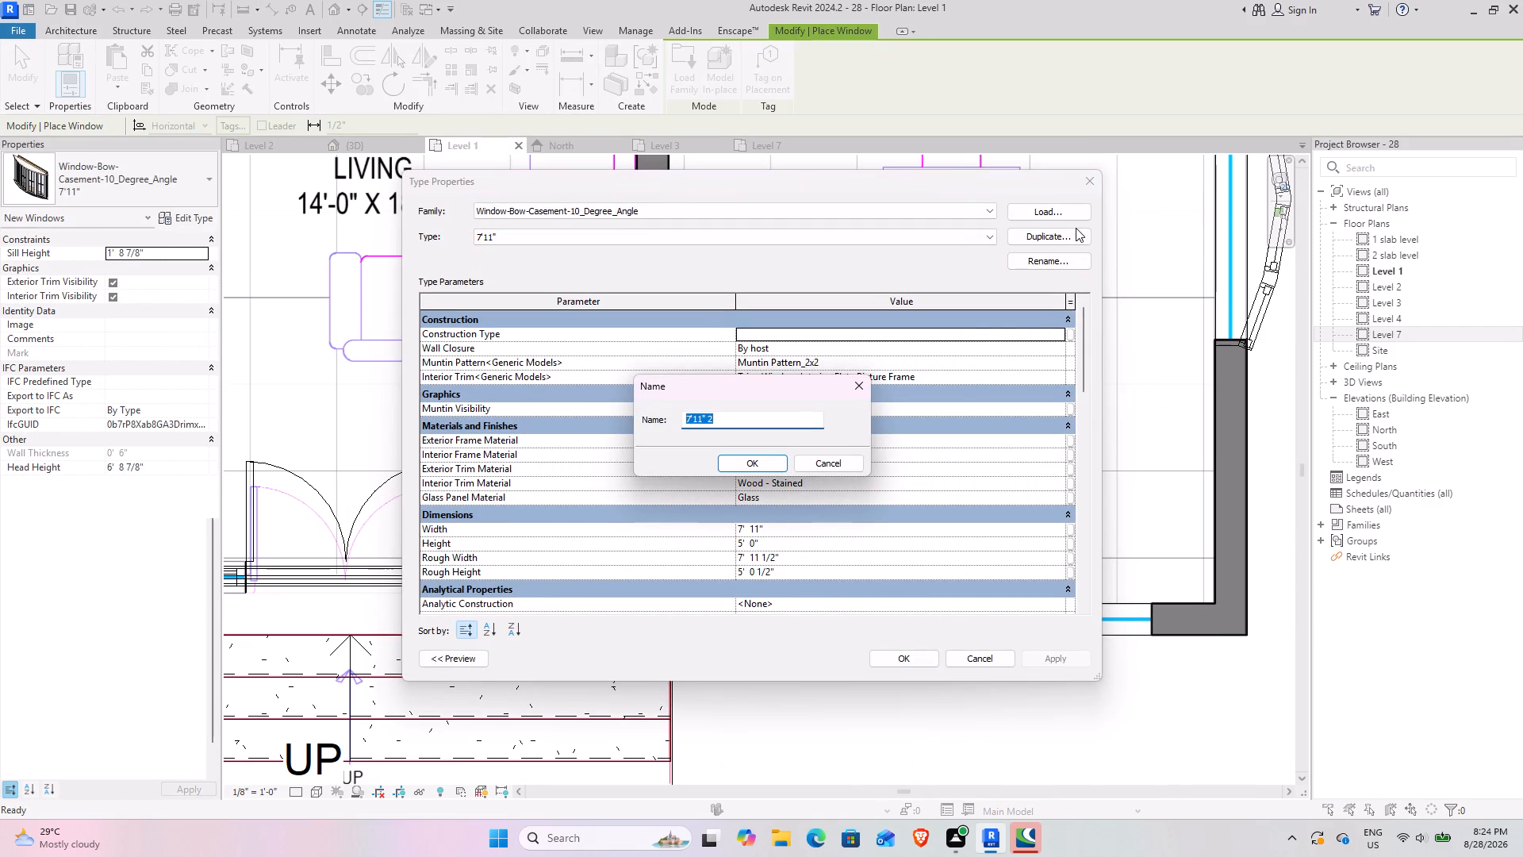
{"action": "type", "text": "10'"}
{"action": "key", "text": "Return"}
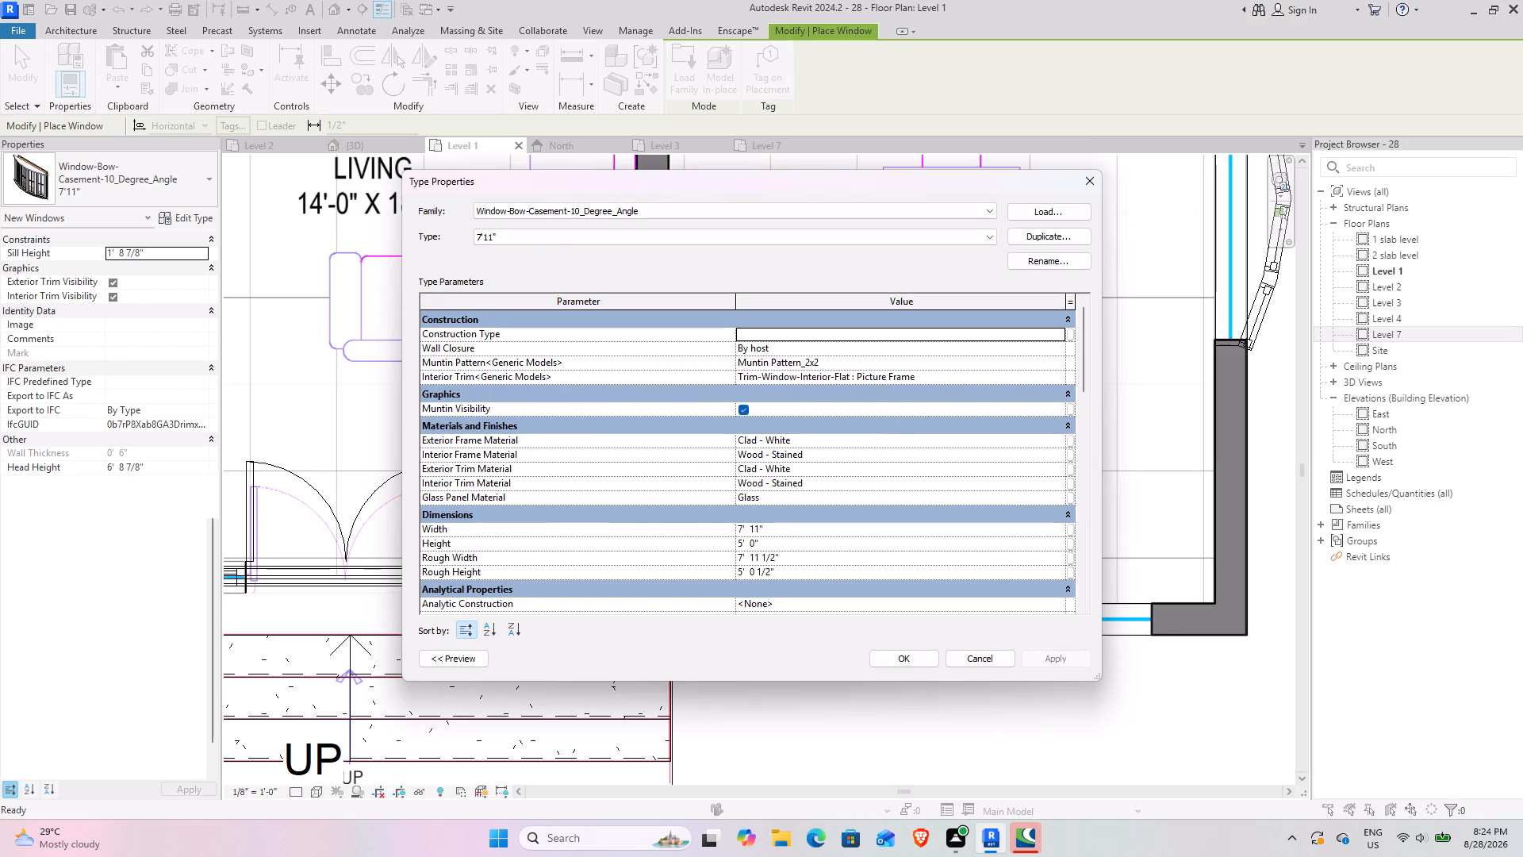
{"action": "left_click", "coordinate": [788, 532]}
{"action": "type", "text": "10'"}
{"action": "key", "text": "Return"}
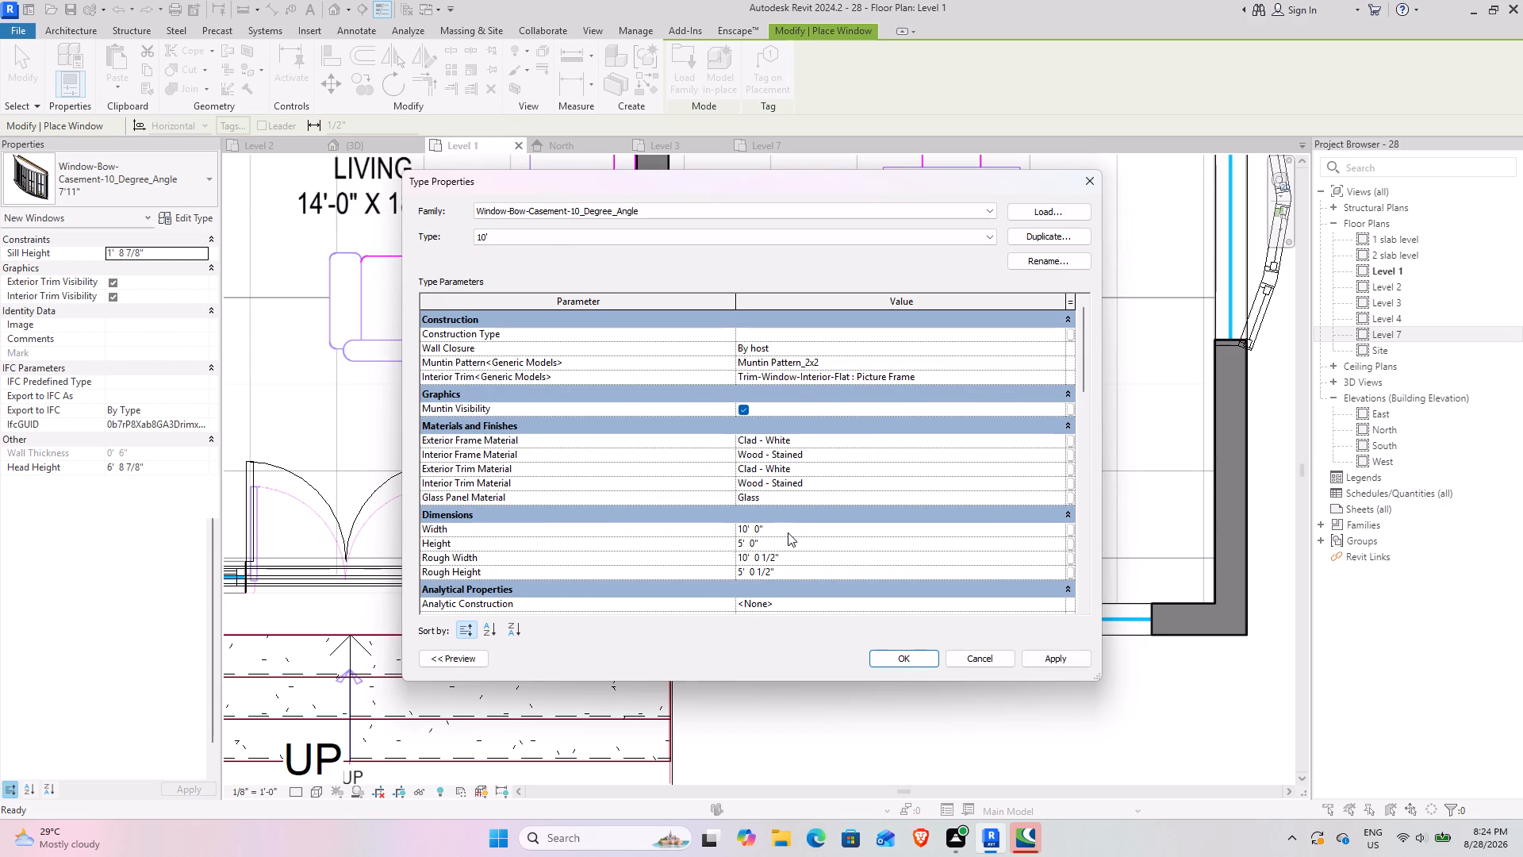
{"action": "left_click", "coordinate": [1065, 657]}
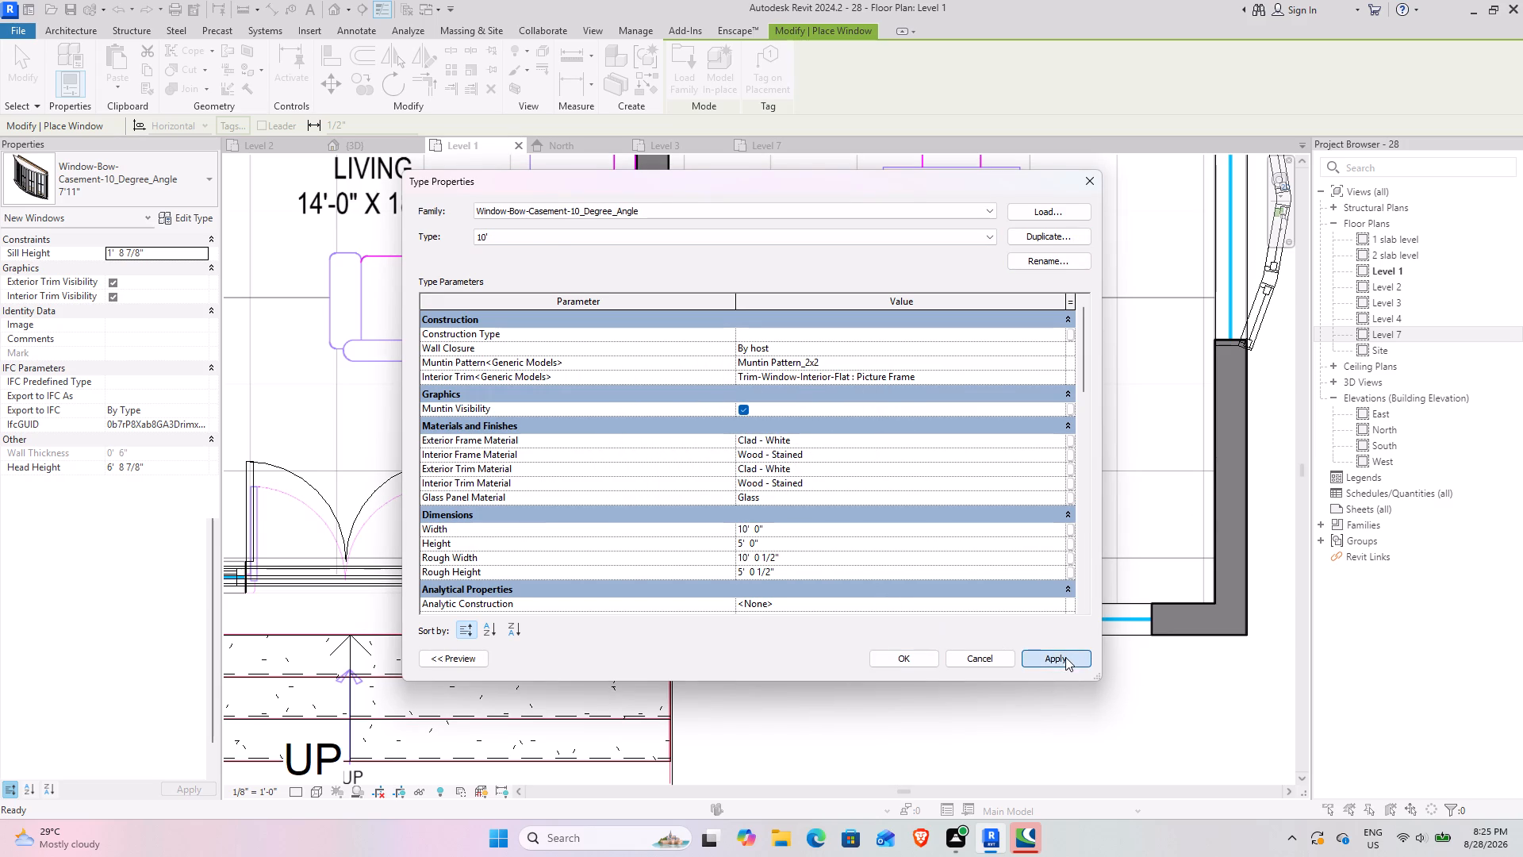
{"action": "left_click", "coordinate": [908, 664]}
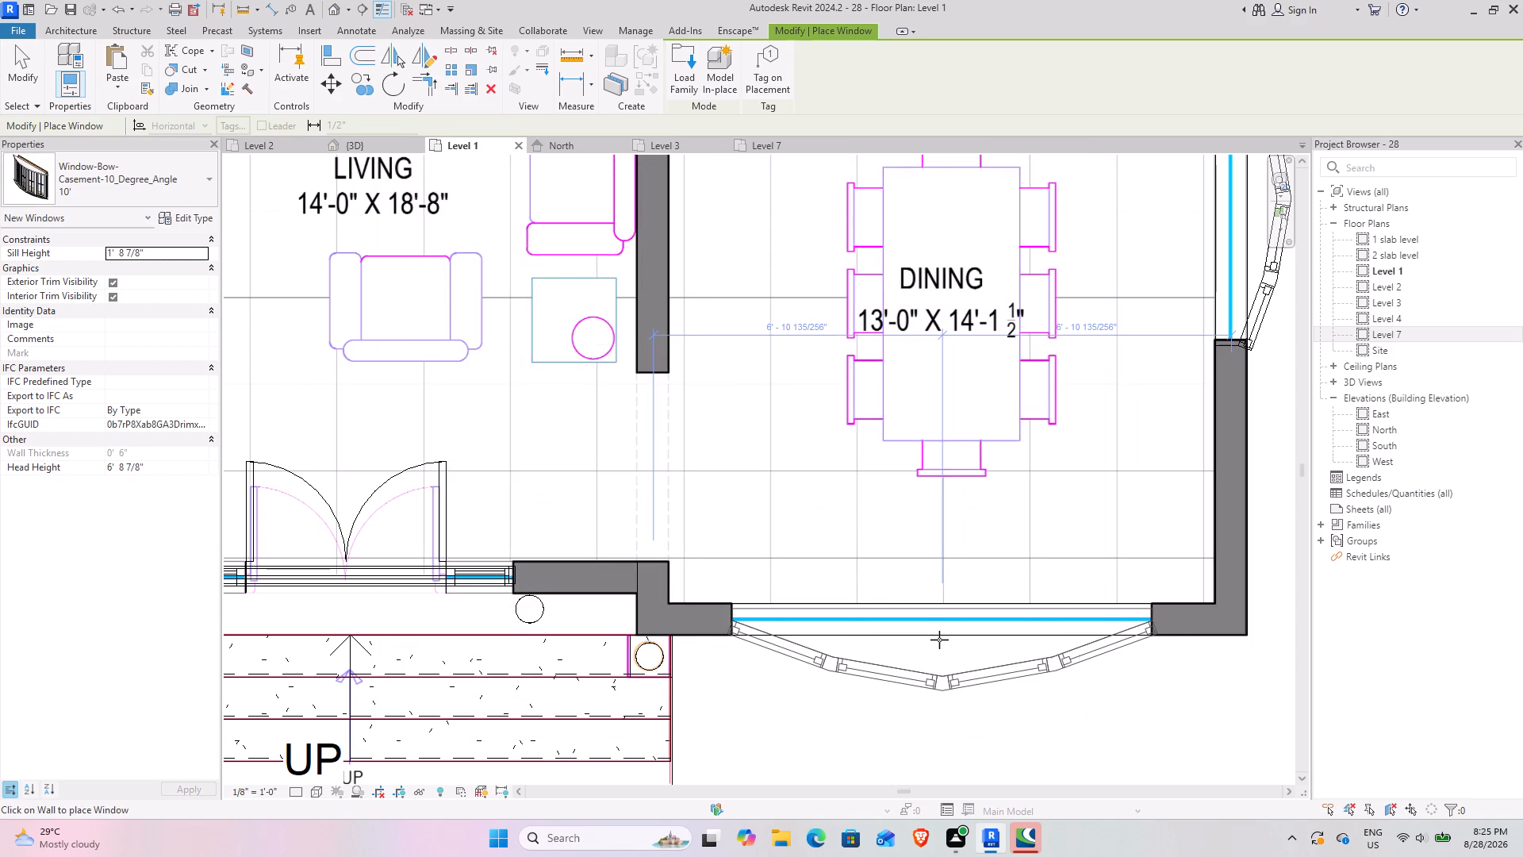
Place the 10' bow casement window in the opening of the dining room's front wall.
{"action": "left_click", "coordinate": [939, 640]}
{"action": "scroll", "coordinate": [639, 570], "scroll_direction": "down", "scroll_amount": 7}
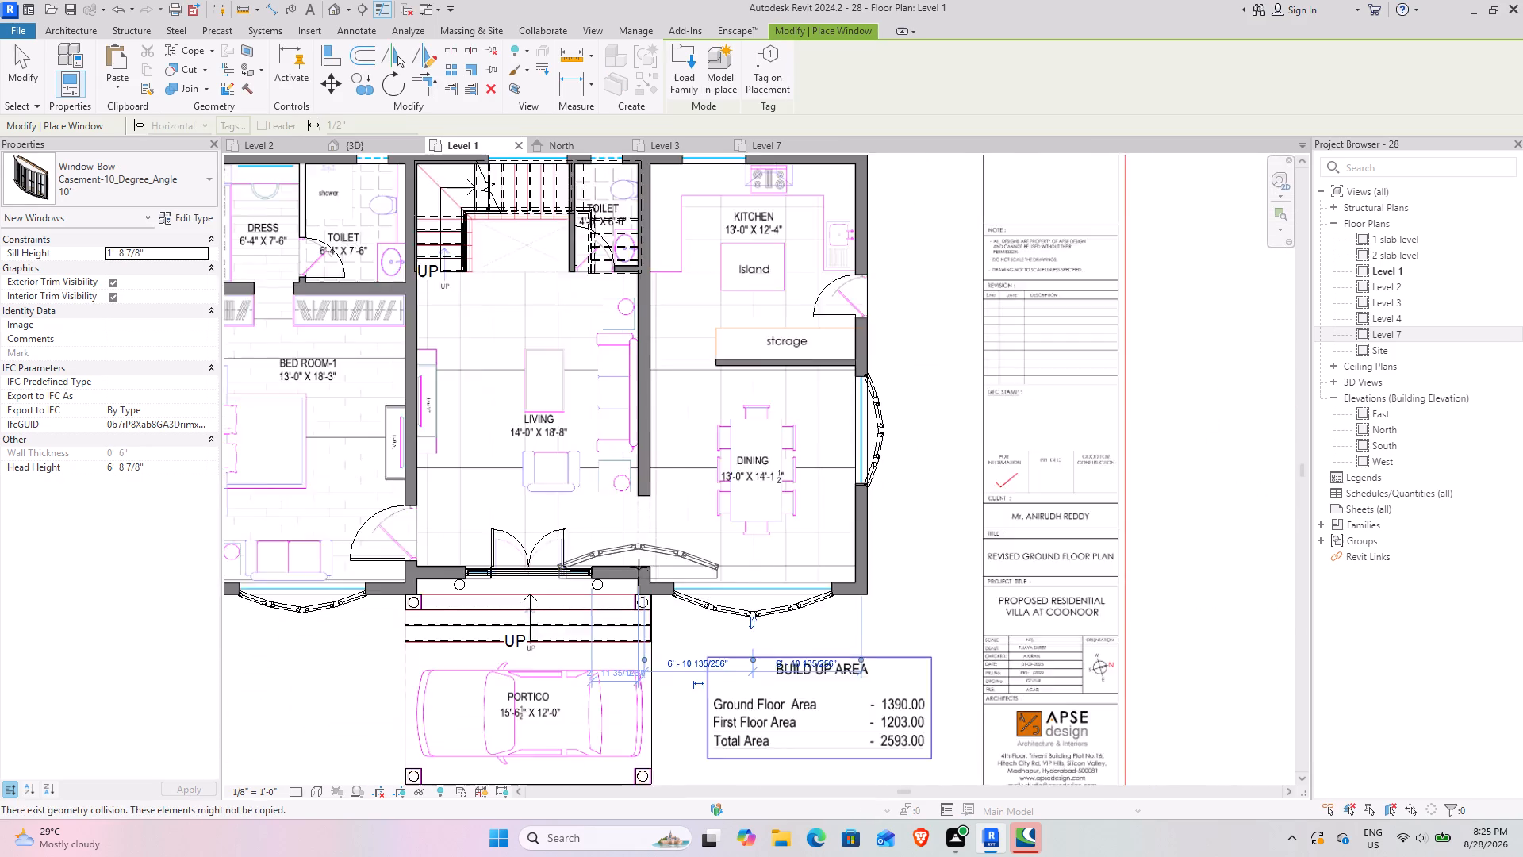
{"action": "scroll", "coordinate": [639, 567], "scroll_direction": "down", "scroll_amount": 2}
{"action": "left_click", "coordinate": [16, 75]}
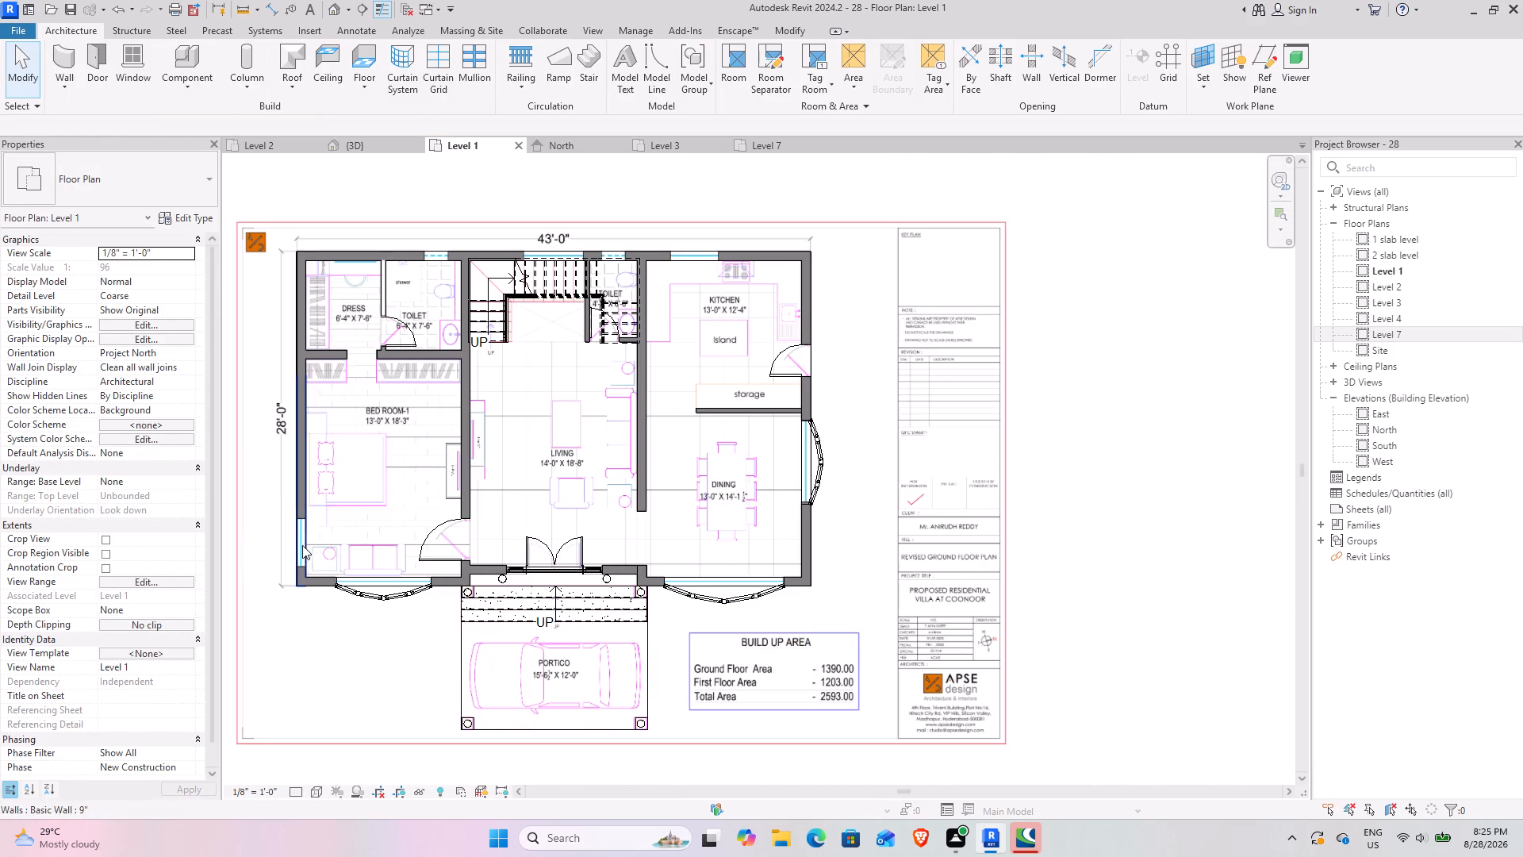
Examine the placed bow windows on the front and side walls from several angles in the 3D view.
{"action": "left_click", "coordinate": [359, 148]}
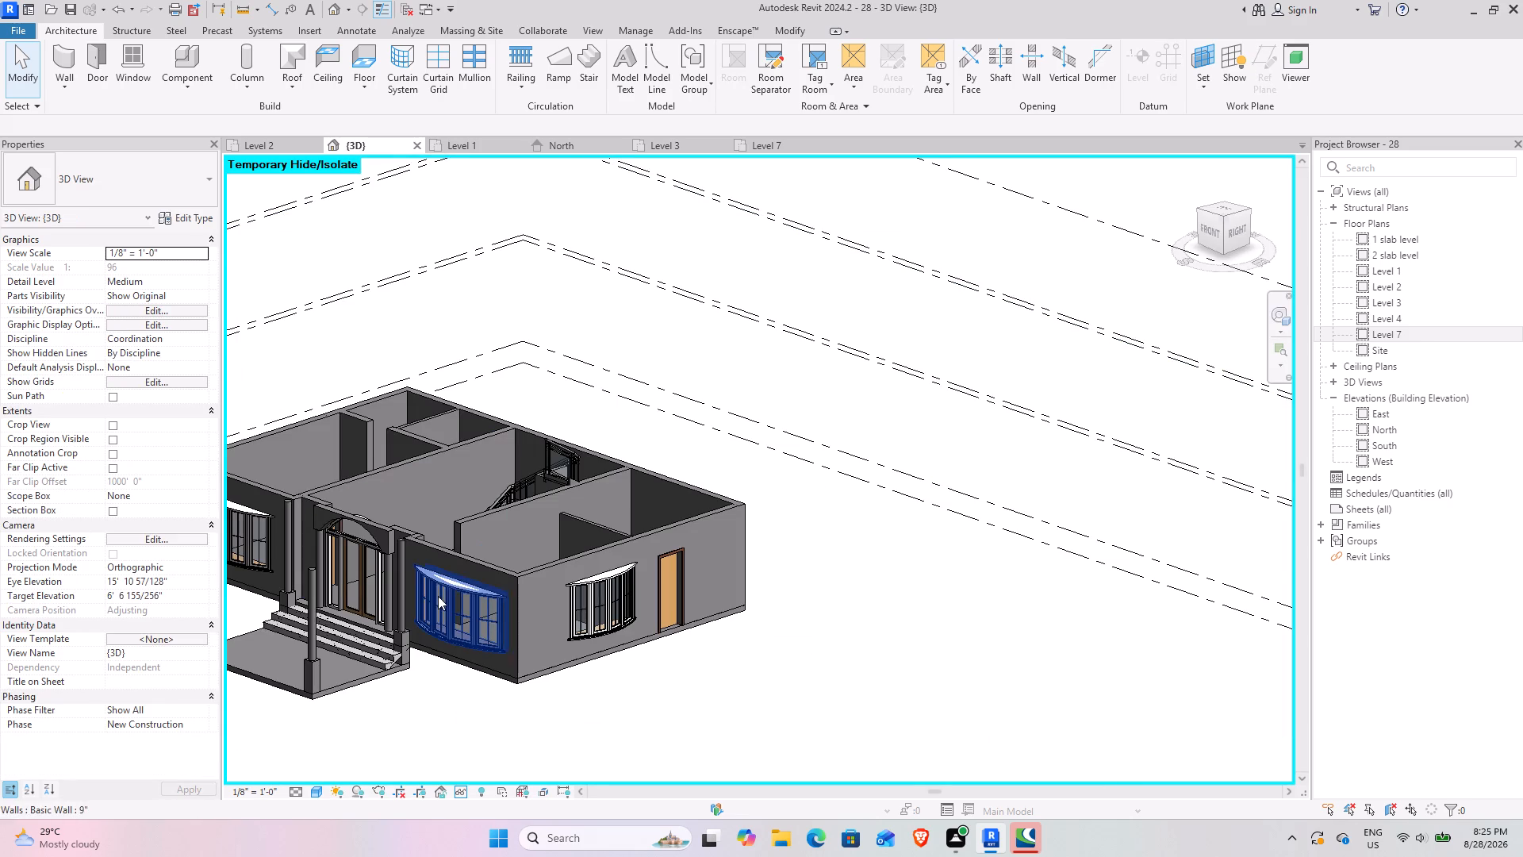
{"action": "middle_click_drag", "start_coordinate": [438, 596], "coordinate": [414, 561], "text": "shift"}
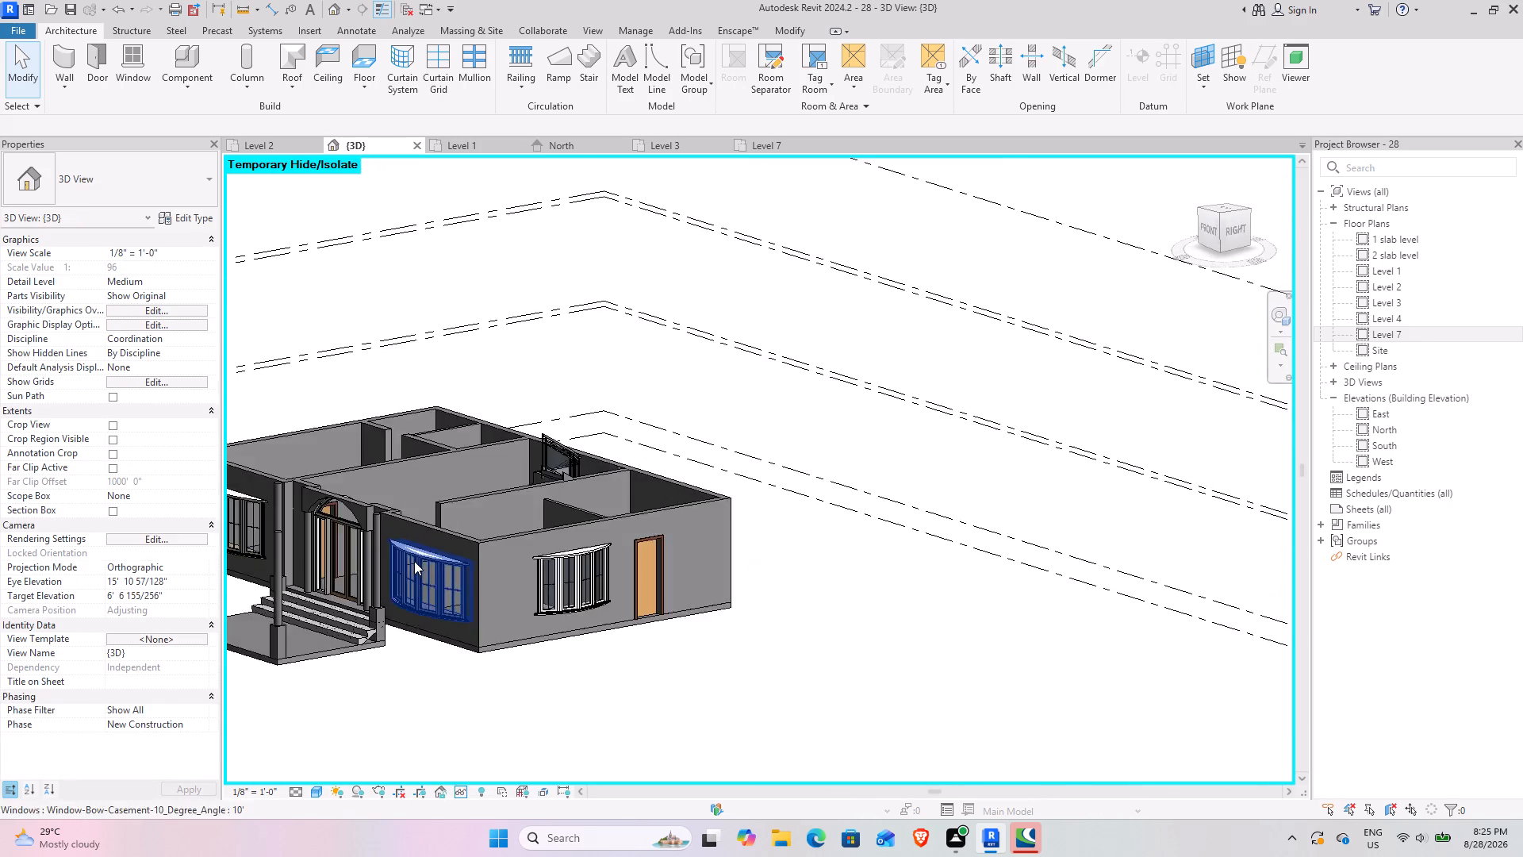
{"action": "middle_click_drag", "start_coordinate": [440, 564], "coordinate": [767, 482]}
{"action": "scroll", "coordinate": [591, 533], "scroll_direction": "down", "scroll_amount": 5}
{"action": "middle_click_drag", "start_coordinate": [509, 557], "coordinate": [577, 555], "text": "shift"}
{"action": "scroll", "coordinate": [731, 485], "scroll_direction": "up", "scroll_amount": 7}
{"action": "middle_click_drag", "start_coordinate": [658, 641], "coordinate": [707, 583], "text": "shift"}
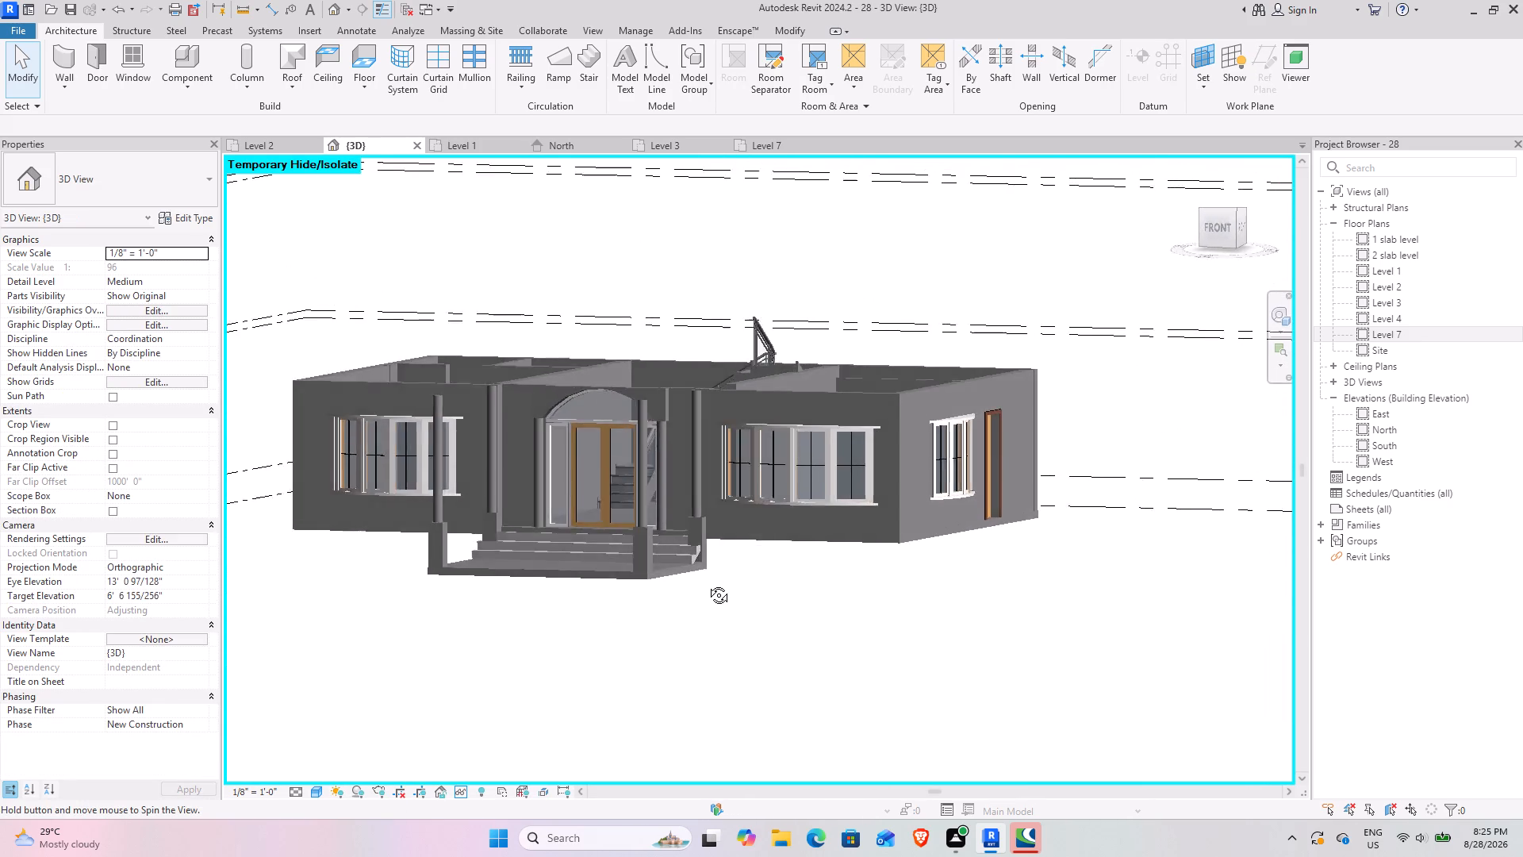
{"action": "middle_click_drag", "start_coordinate": [707, 583], "coordinate": [636, 674], "text": "shift"}
{"action": "scroll", "coordinate": [634, 675], "scroll_direction": "down", "scroll_amount": 4}
{"action": "middle_click_drag", "start_coordinate": [595, 675], "coordinate": [708, 634], "text": "shift"}
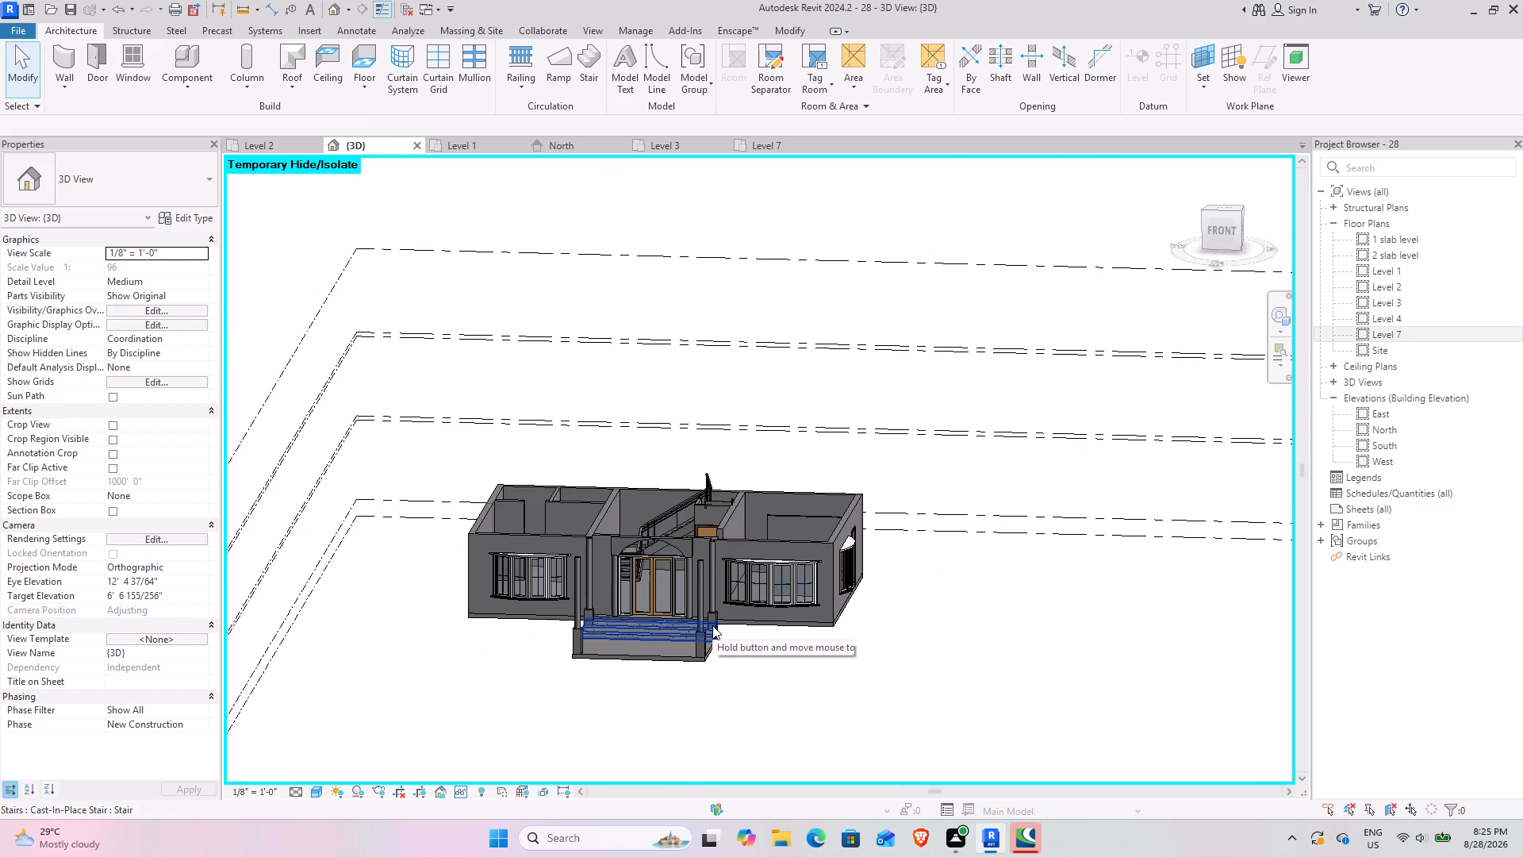
{"action": "scroll", "coordinate": [662, 588], "scroll_direction": "down", "scroll_amount": 4}
{"action": "middle_click_drag", "start_coordinate": [628, 595], "coordinate": [512, 678], "text": "shift"}
{"action": "scroll", "coordinate": [659, 570], "scroll_direction": "up", "scroll_amount": 7}
{"action": "middle_click_drag", "start_coordinate": [508, 700], "coordinate": [551, 567], "text": "shift"}
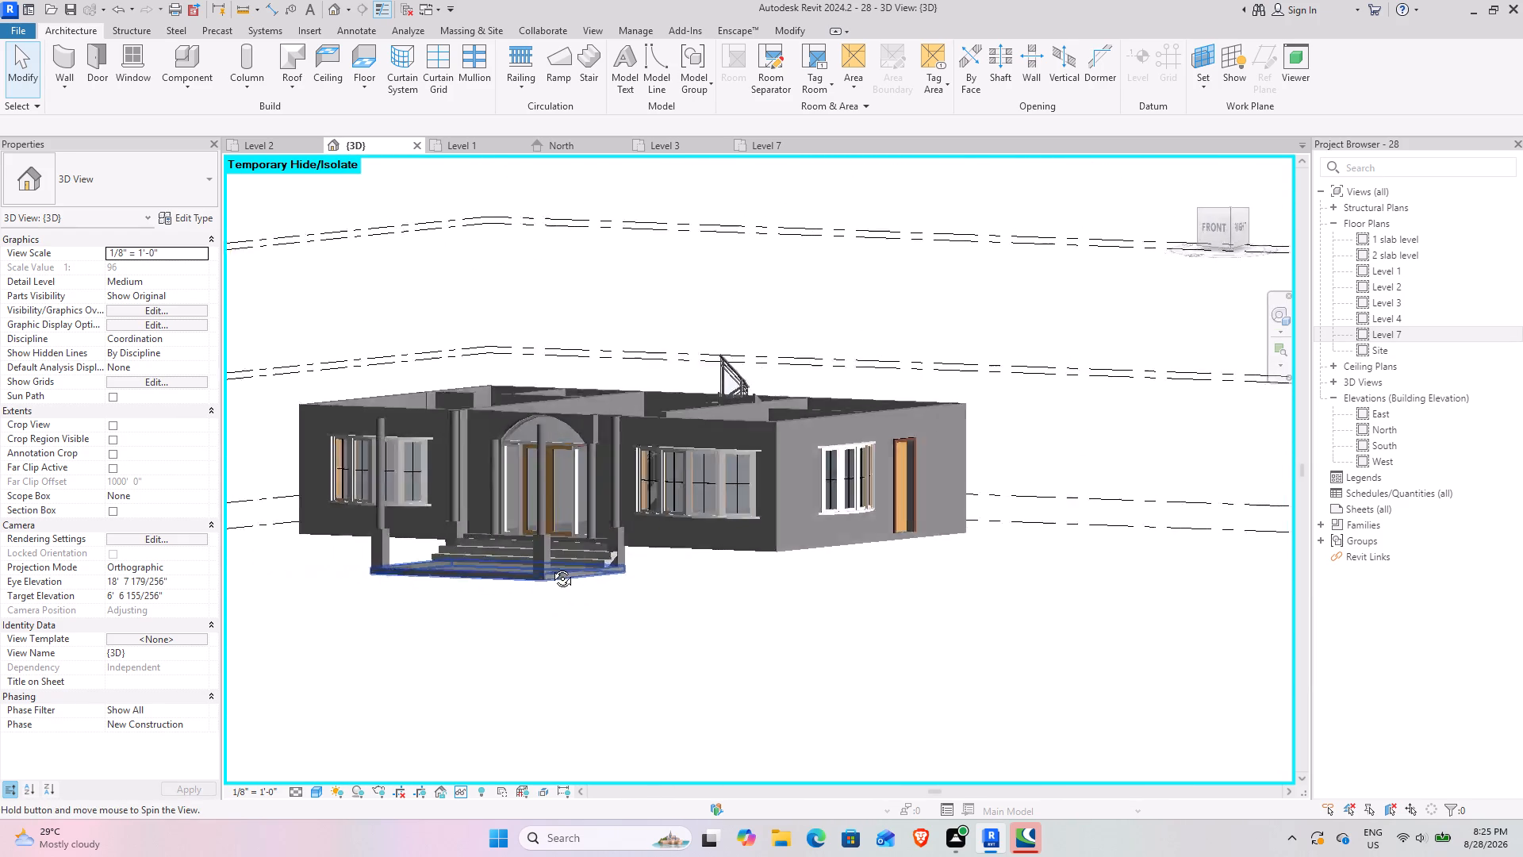
{"action": "middle_click_drag", "start_coordinate": [551, 567], "coordinate": [687, 641], "text": "shift"}
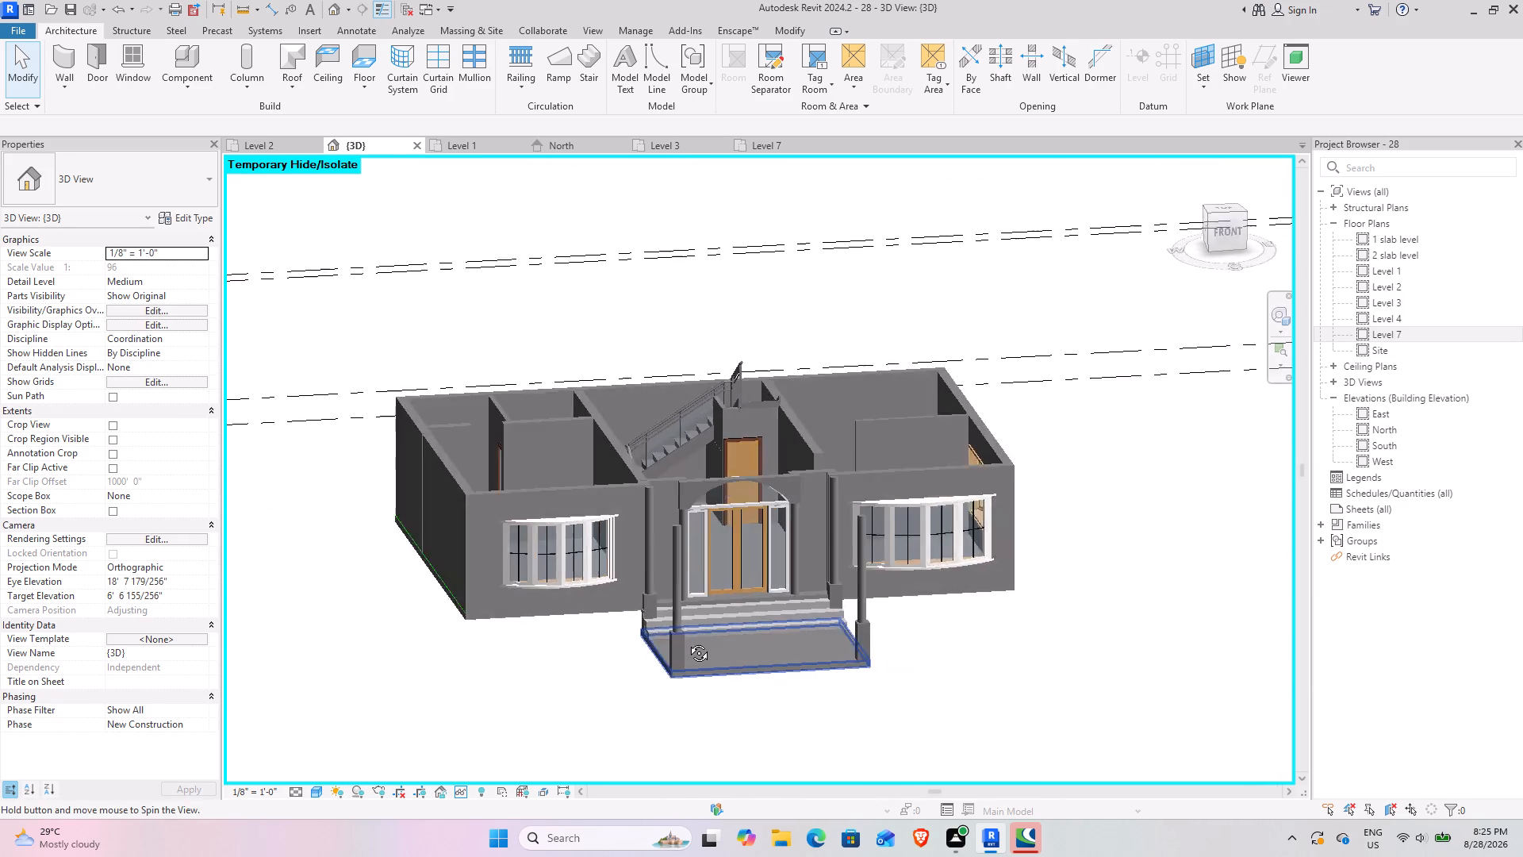
{"action": "middle_click_drag", "start_coordinate": [687, 641], "coordinate": [582, 637], "text": "shift"}
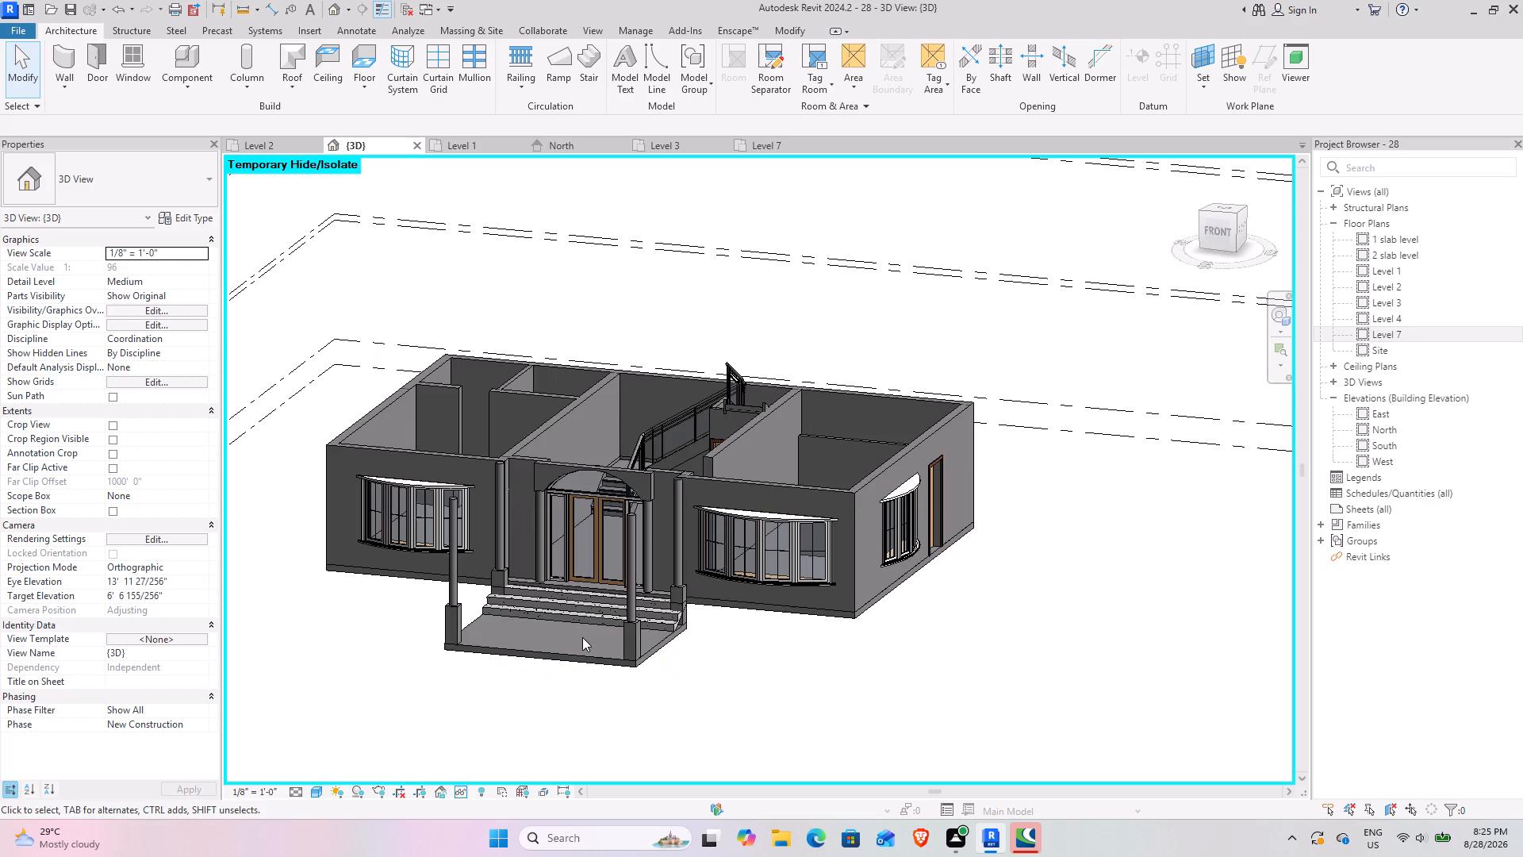
{"action": "scroll", "coordinate": [920, 617], "scroll_direction": "down", "scroll_amount": 3}
{"action": "middle_click_drag", "start_coordinate": [907, 620], "coordinate": [608, 624]}
{"action": "scroll", "coordinate": [613, 544], "scroll_direction": "up", "scroll_amount": 2}
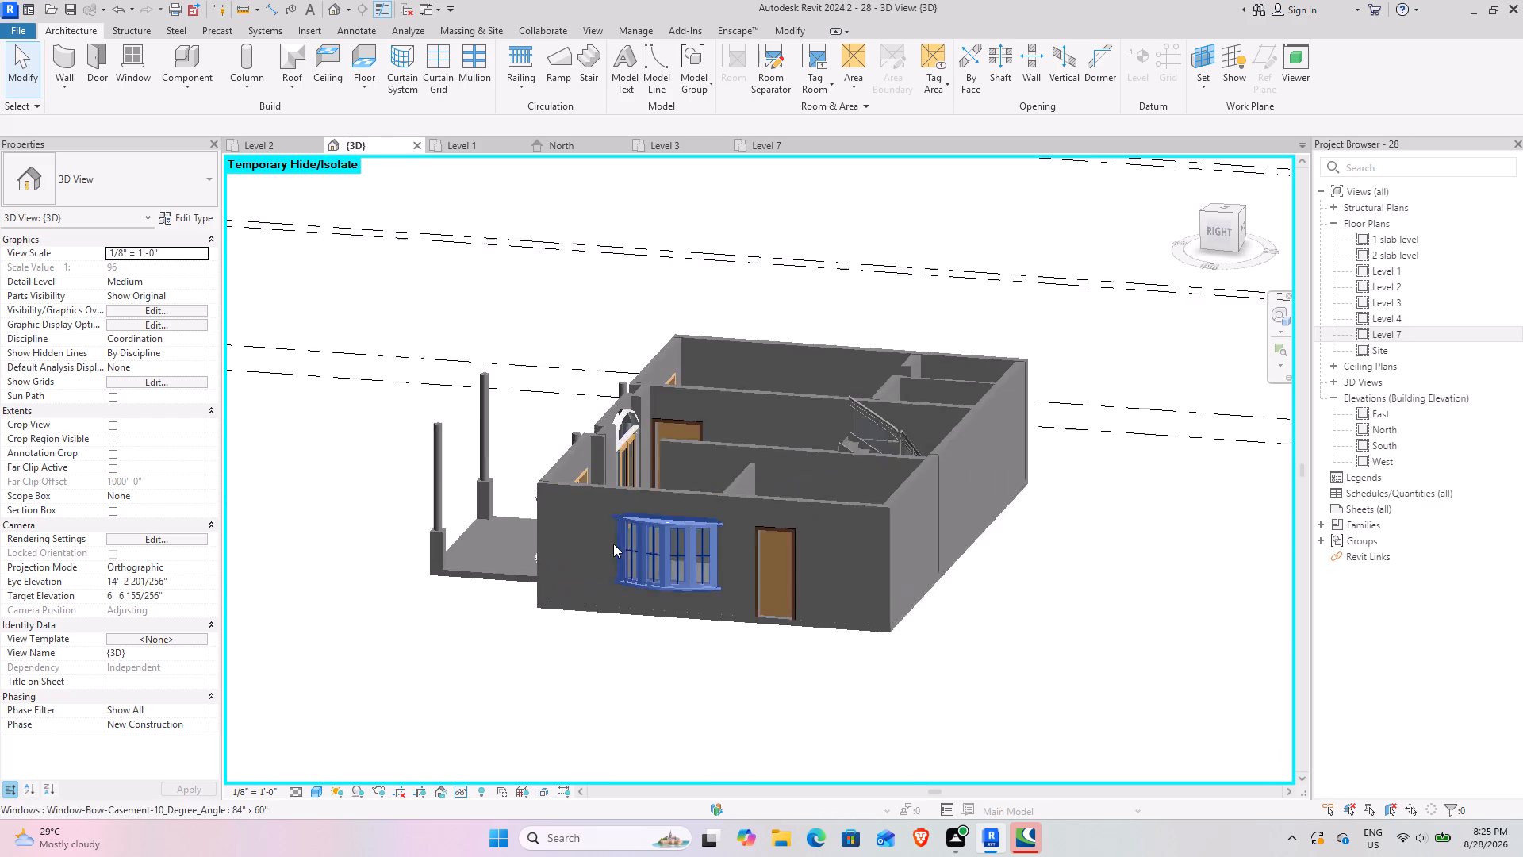
{"action": "scroll", "coordinate": [613, 544], "scroll_direction": "up", "scroll_amount": 2}
{"action": "middle_click_drag", "start_coordinate": [562, 630], "coordinate": [722, 662], "text": "shift"}
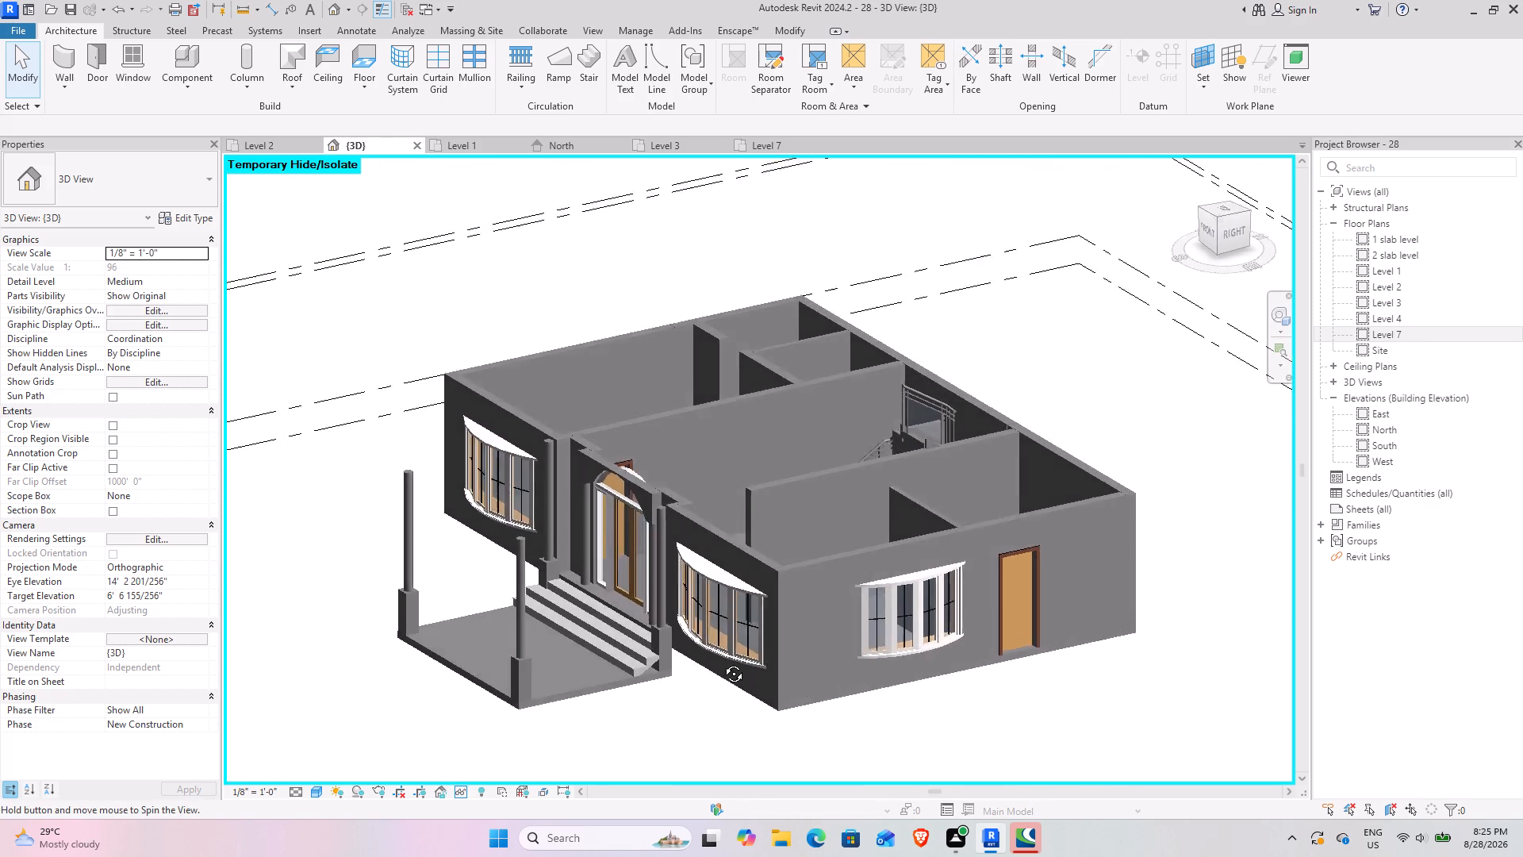
{"action": "middle_click_drag", "start_coordinate": [722, 662], "coordinate": [759, 586], "text": "shift"}
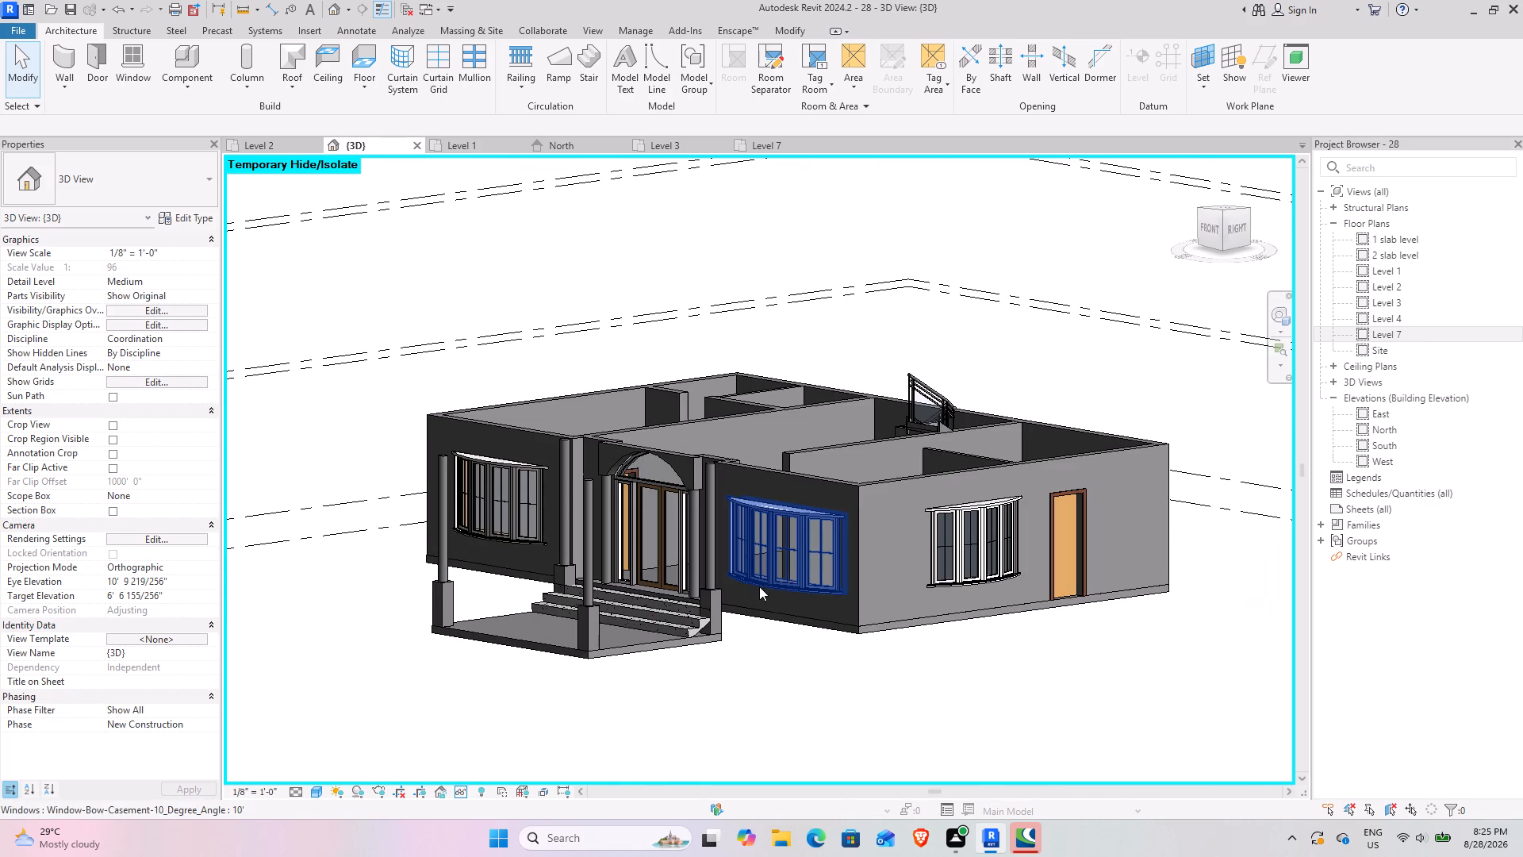
{"action": "scroll", "coordinate": [757, 511], "scroll_direction": "down", "scroll_amount": 3}
{"action": "middle_click_drag", "start_coordinate": [709, 531], "coordinate": [878, 609], "text": "shift"}
{"action": "scroll", "coordinate": [788, 576], "scroll_direction": "up", "scroll_amount": 3}
{"action": "middle_click_drag", "start_coordinate": [639, 638], "coordinate": [756, 477], "text": "shift"}
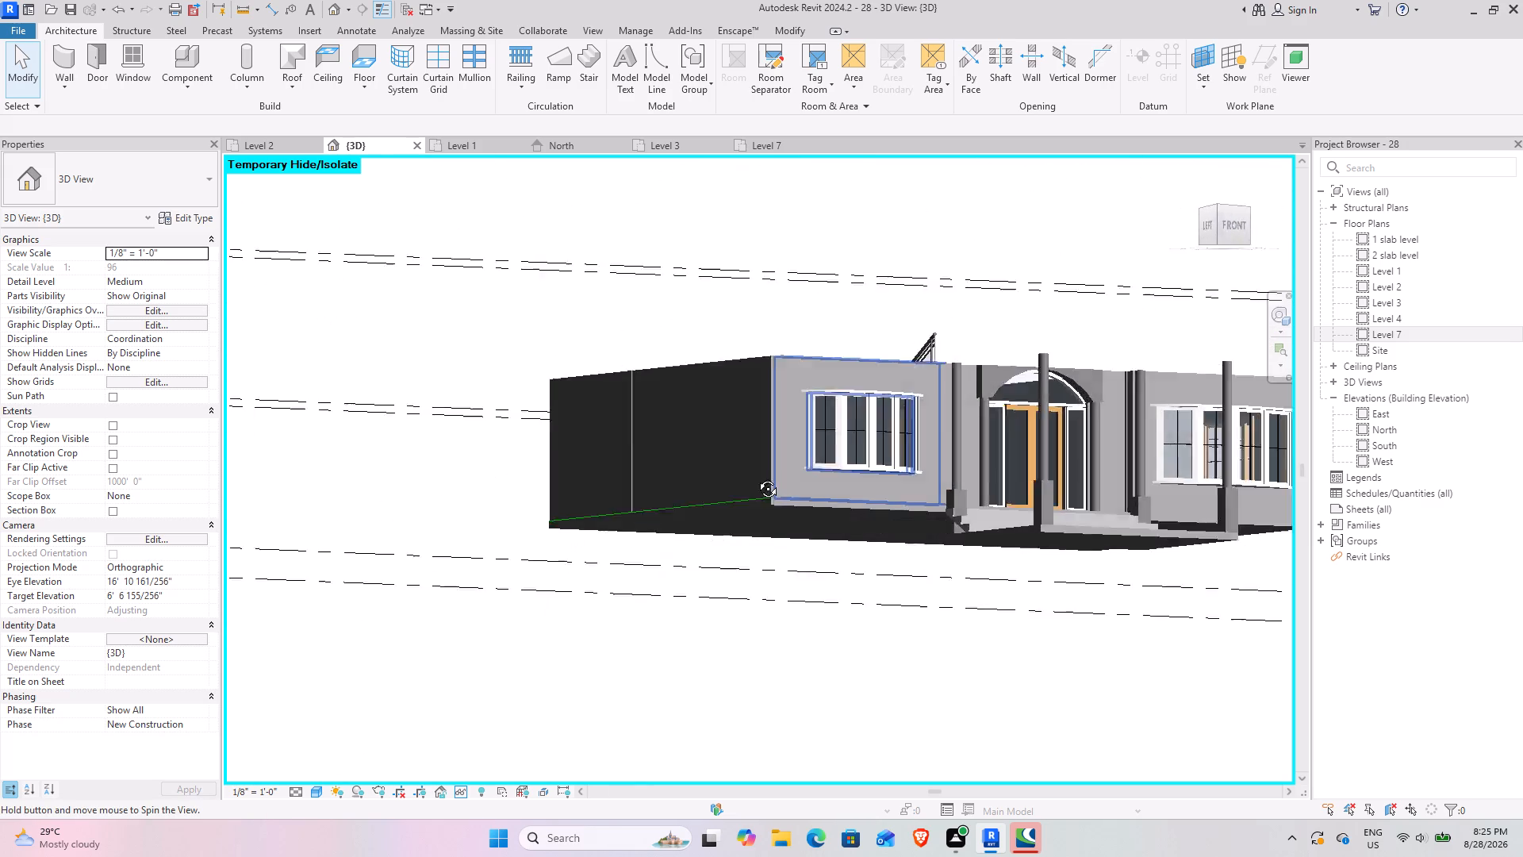
{"action": "middle_click_drag", "start_coordinate": [756, 477], "coordinate": [643, 742], "text": "shift"}
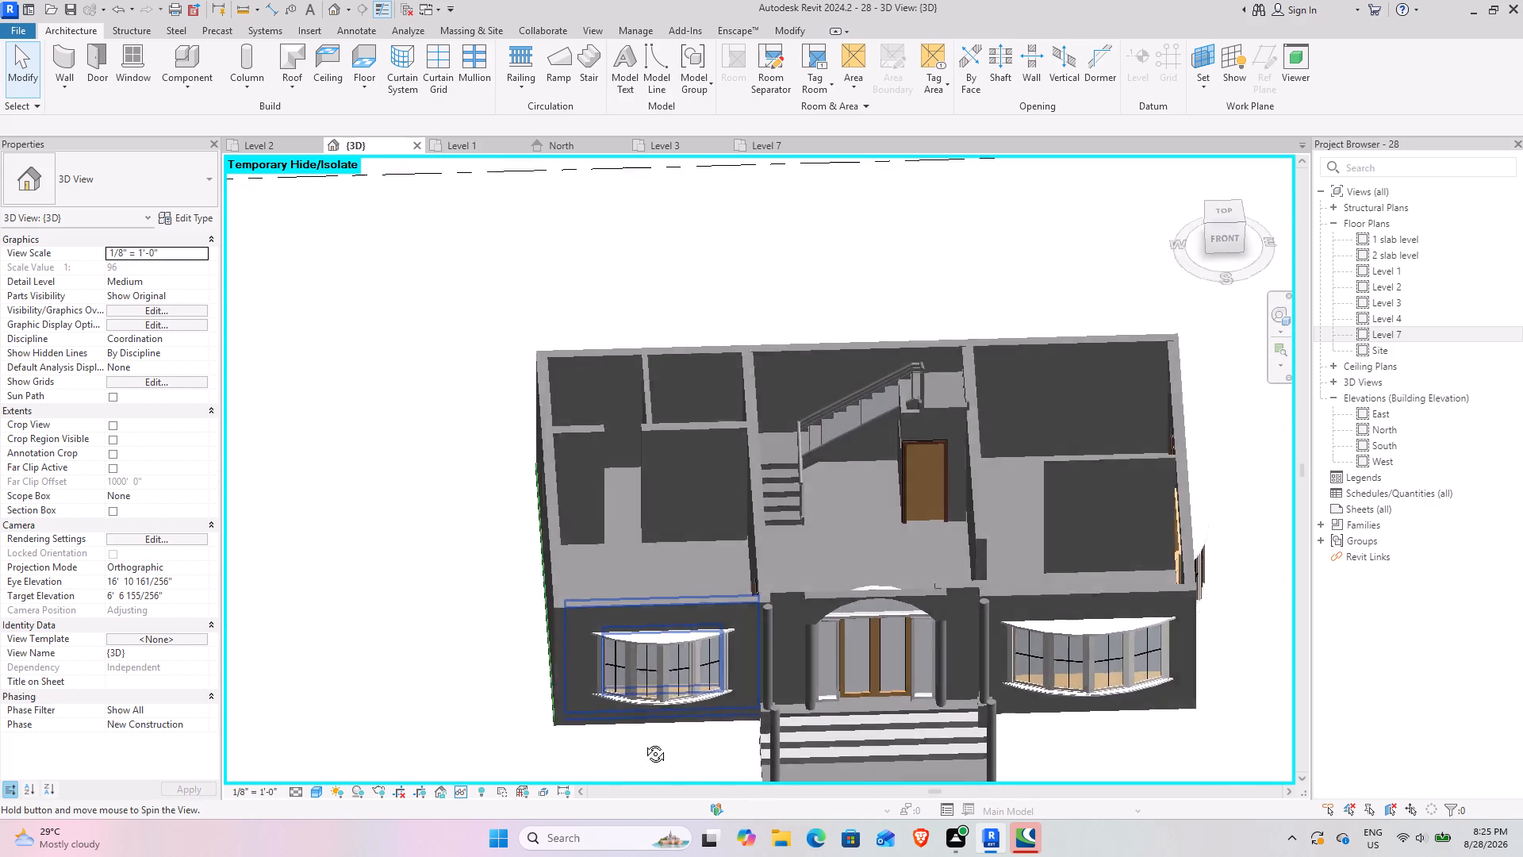
{"action": "middle_click_drag", "start_coordinate": [643, 742], "coordinate": [582, 588], "text": "shift"}
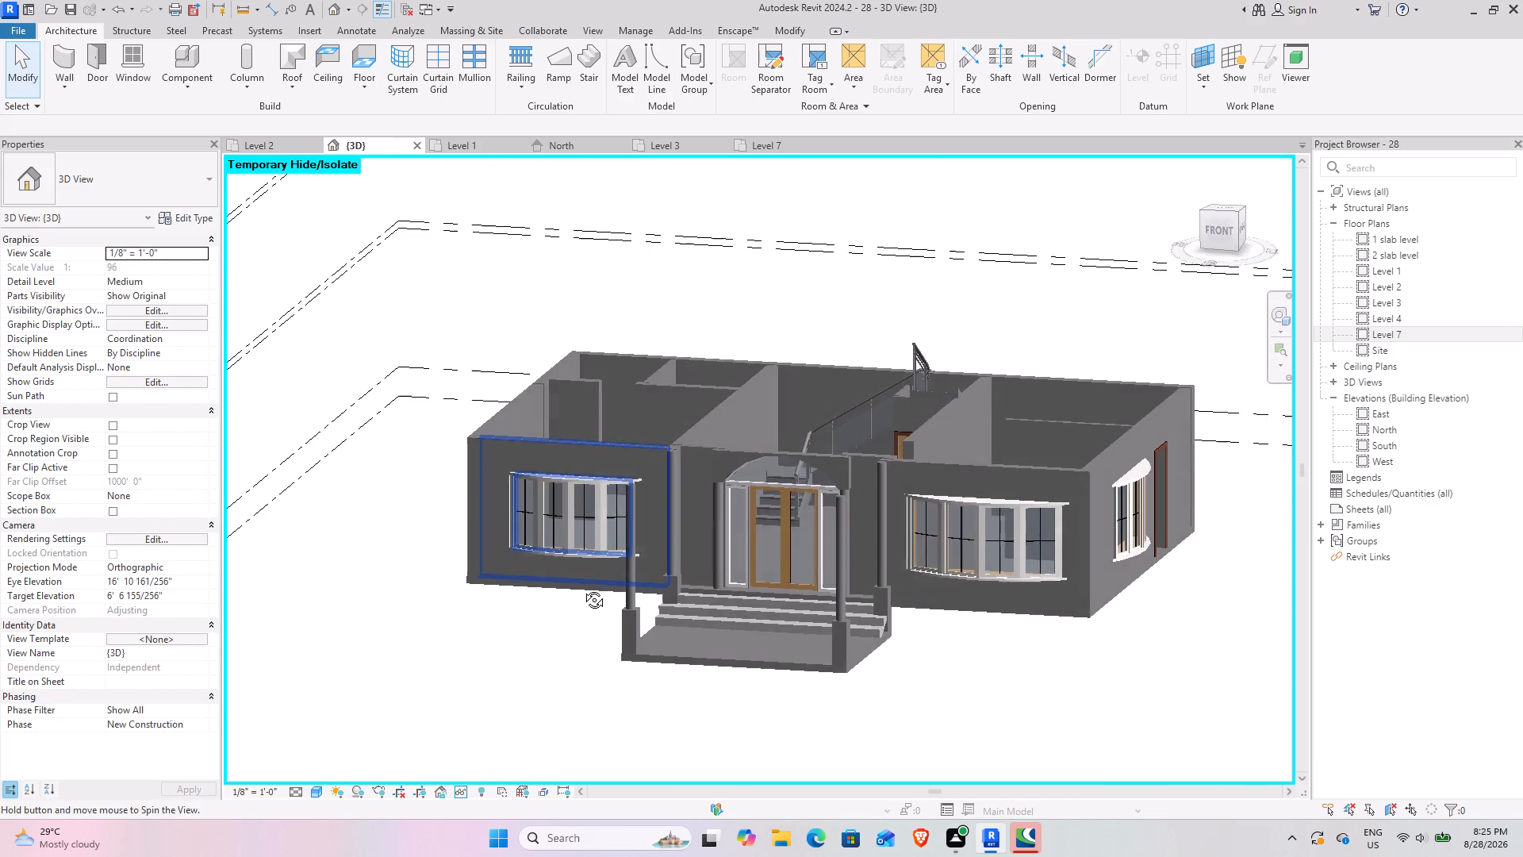
{"action": "middle_click_drag", "start_coordinate": [582, 588], "coordinate": [576, 594], "text": "shift"}
{"action": "middle_click_drag", "start_coordinate": [782, 589], "coordinate": [745, 594]}
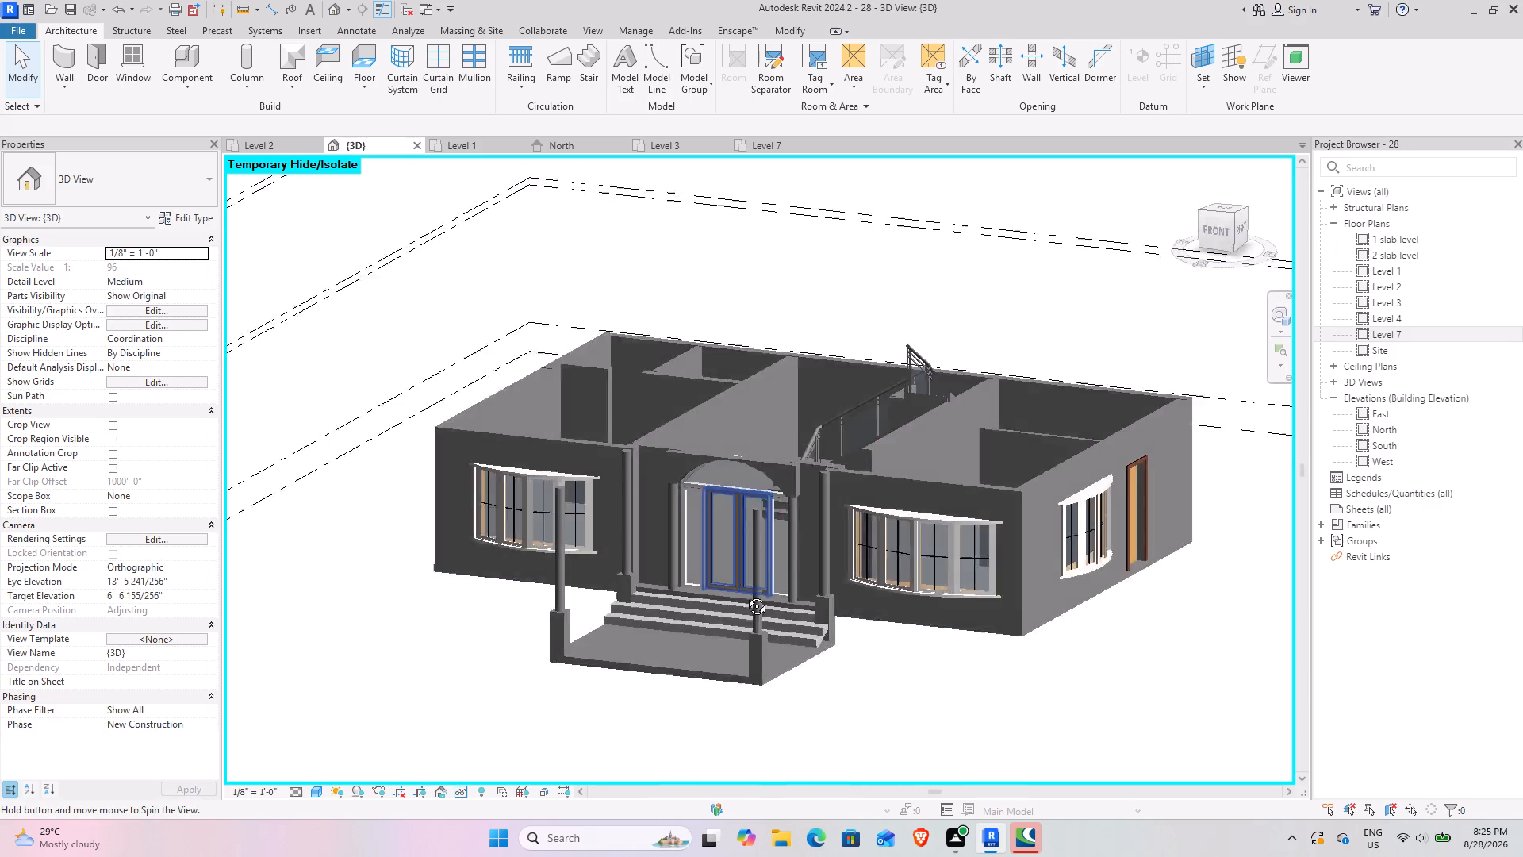
{"action": "middle_click_drag", "start_coordinate": [745, 594], "coordinate": [696, 583]}
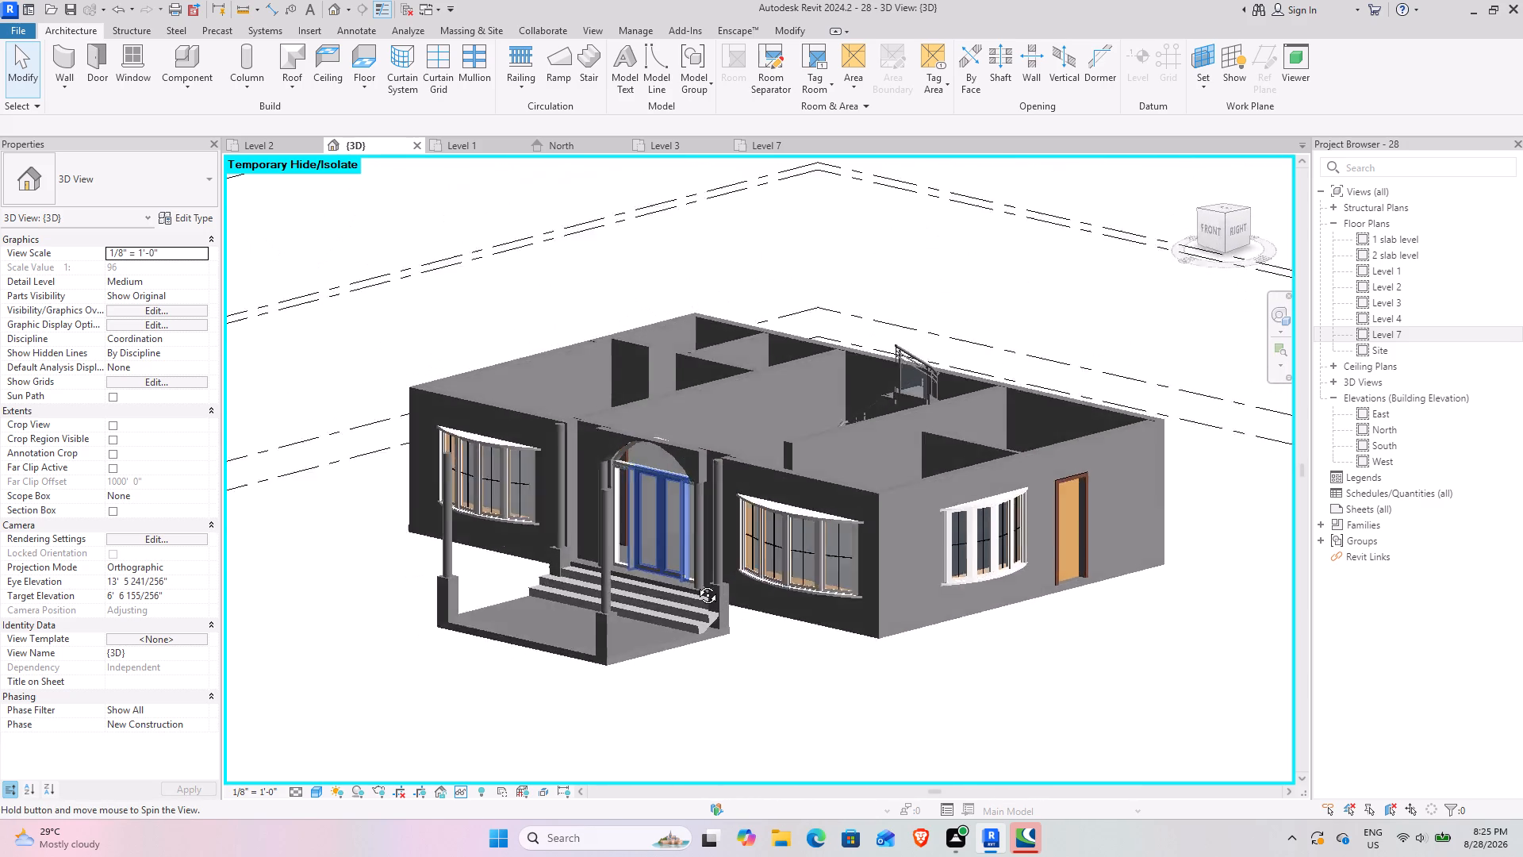
{"action": "middle_click_drag", "start_coordinate": [696, 583], "coordinate": [715, 555]}
Stretch the arched generic model above the main entrance door inward across the wall's thickness in the 3D view.
{"action": "middle_click_drag", "start_coordinate": [646, 474], "coordinate": [379, 653], "text": "shift"}
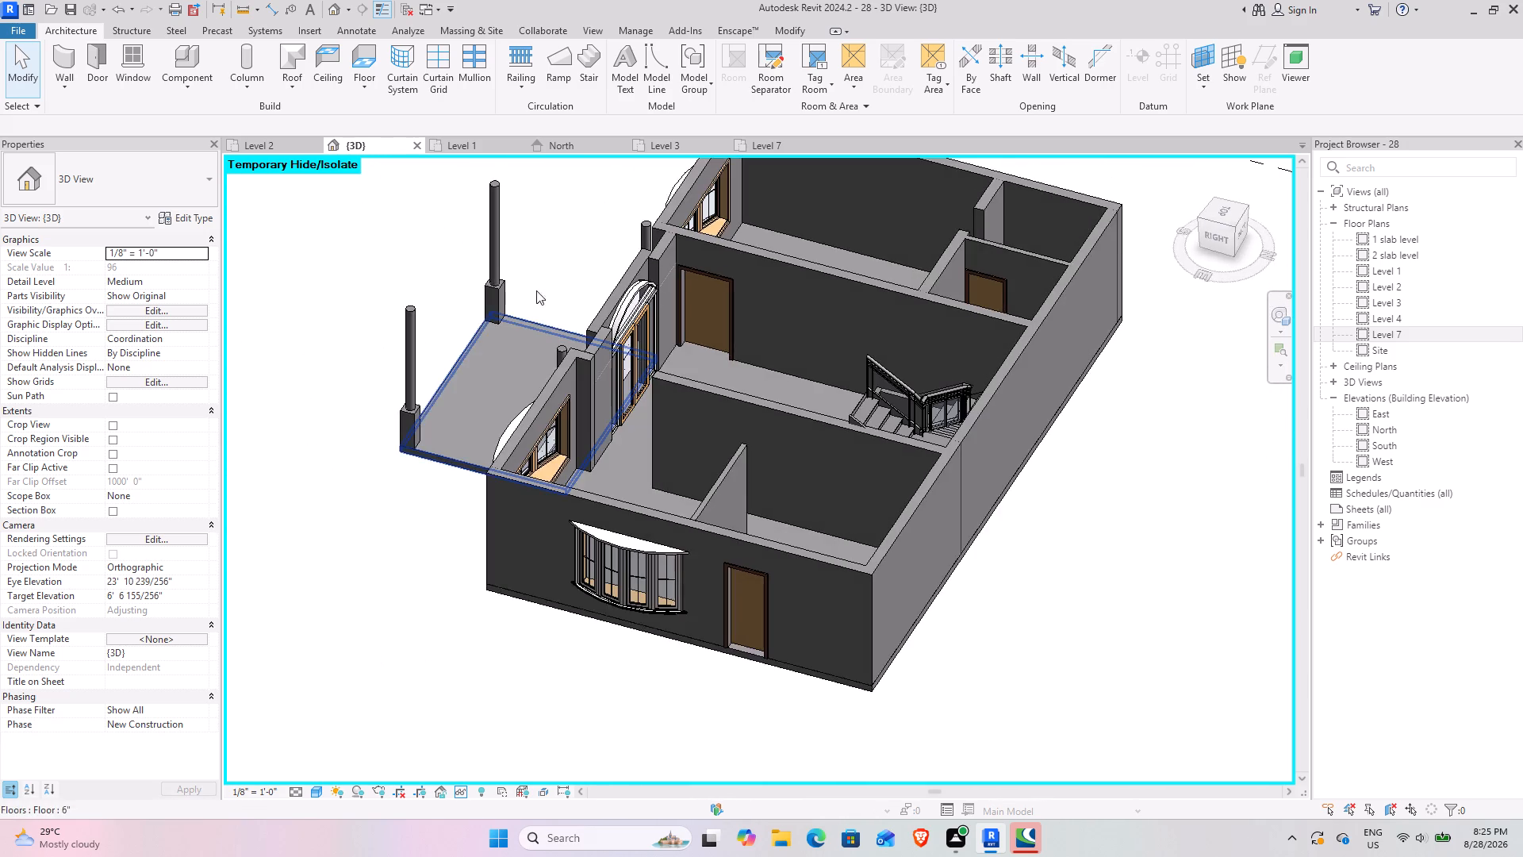
{"action": "scroll", "coordinate": [597, 241], "scroll_direction": "up", "scroll_amount": 7}
{"action": "left_click", "coordinate": [660, 360]}
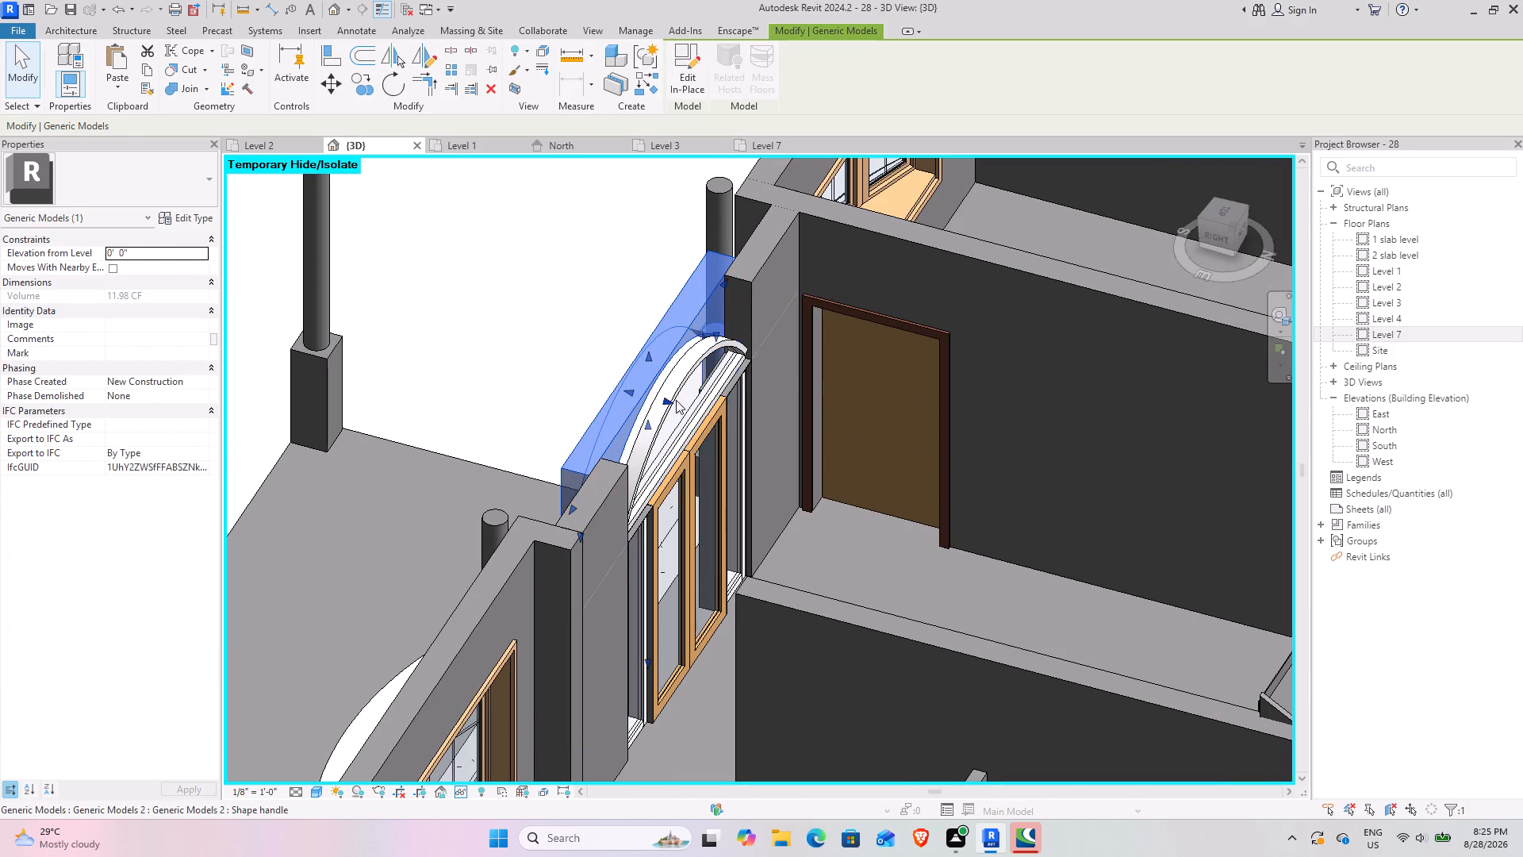
{"action": "left_click_drag", "start_coordinate": [670, 402], "coordinate": [692, 424]}
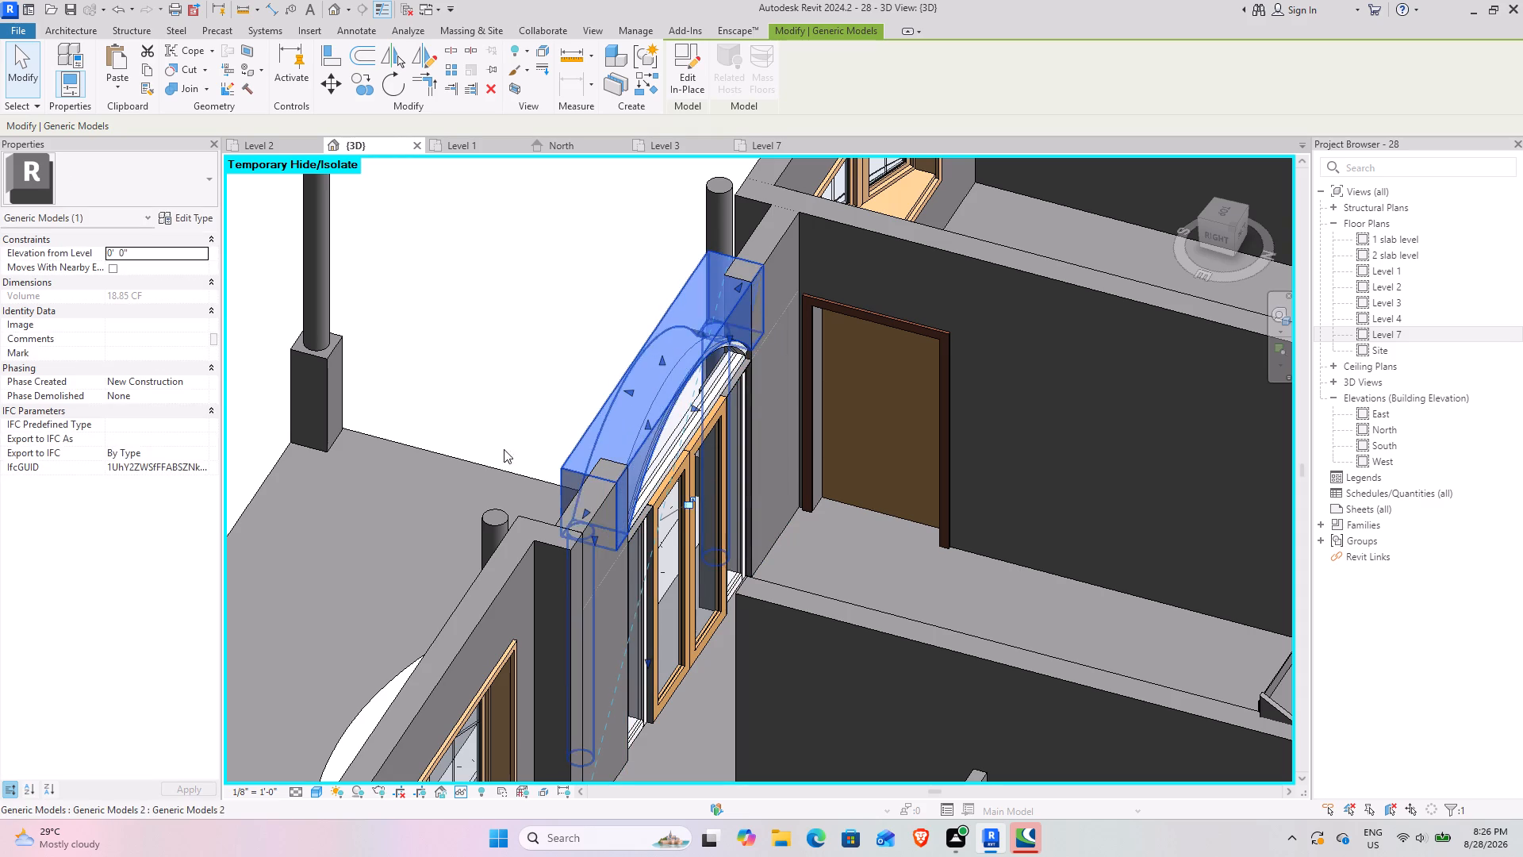
{"action": "left_click", "coordinate": [473, 282]}
Inspect the entrance arch from inside and outside, along with the house's front windows, in the 3D view.
{"action": "middle_click_drag", "start_coordinate": [435, 332], "coordinate": [487, 347]}
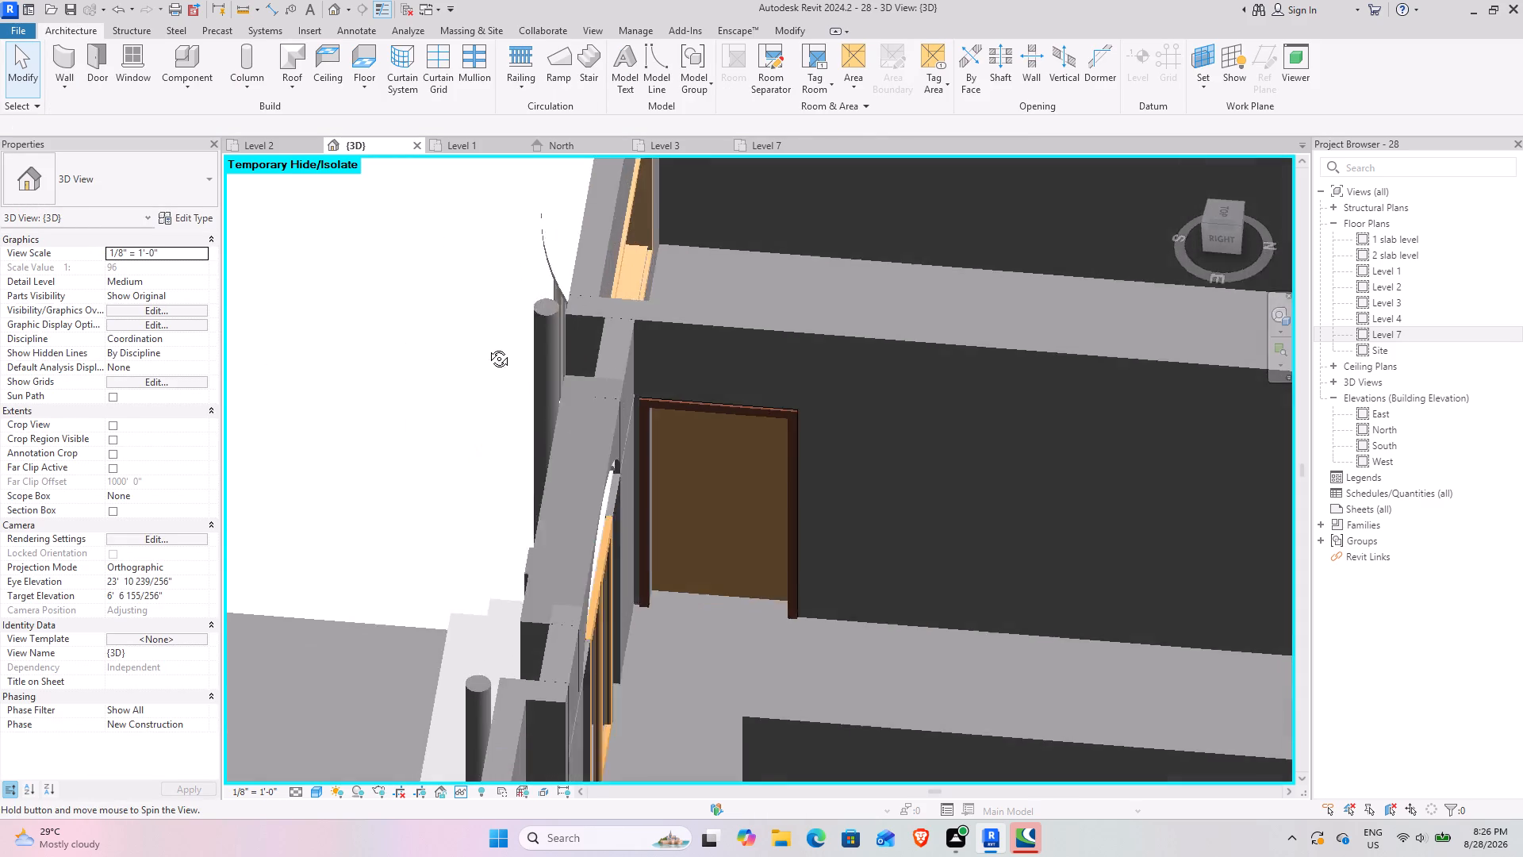
{"action": "middle_click_drag", "start_coordinate": [487, 347], "coordinate": [455, 348]}
{"action": "scroll", "coordinate": [451, 348], "scroll_direction": "down", "scroll_amount": 9}
{"action": "middle_click_drag", "start_coordinate": [374, 381], "coordinate": [645, 348], "text": "shift"}
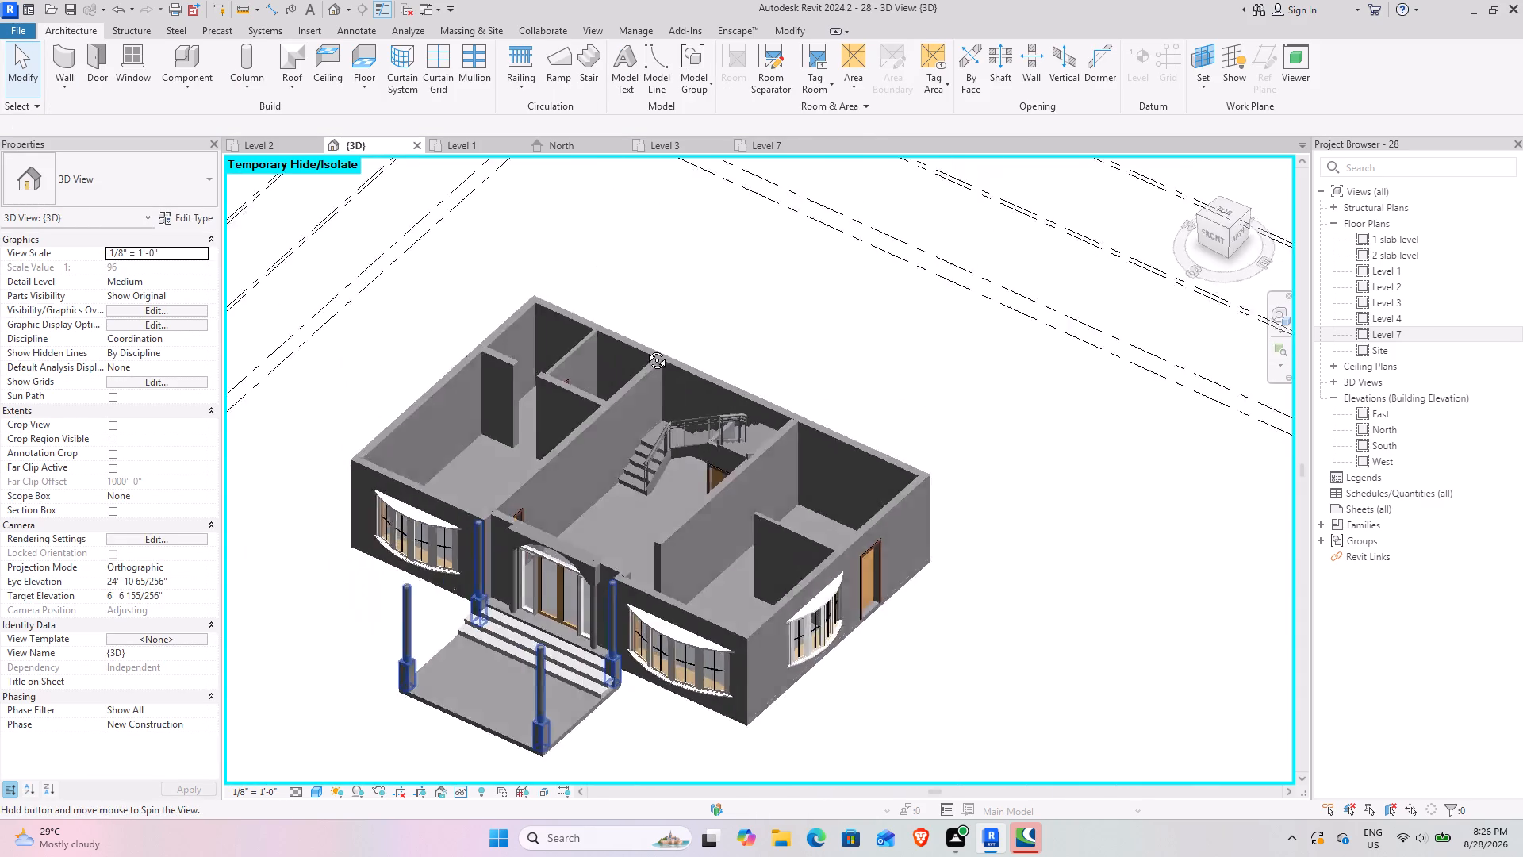
{"action": "middle_click_drag", "start_coordinate": [645, 348], "coordinate": [663, 313], "text": "shift"}
{"action": "middle_click_drag", "start_coordinate": [566, 479], "coordinate": [170, 365], "text": "shift"}
{"action": "scroll", "coordinate": [539, 382], "scroll_direction": "up", "scroll_amount": 8}
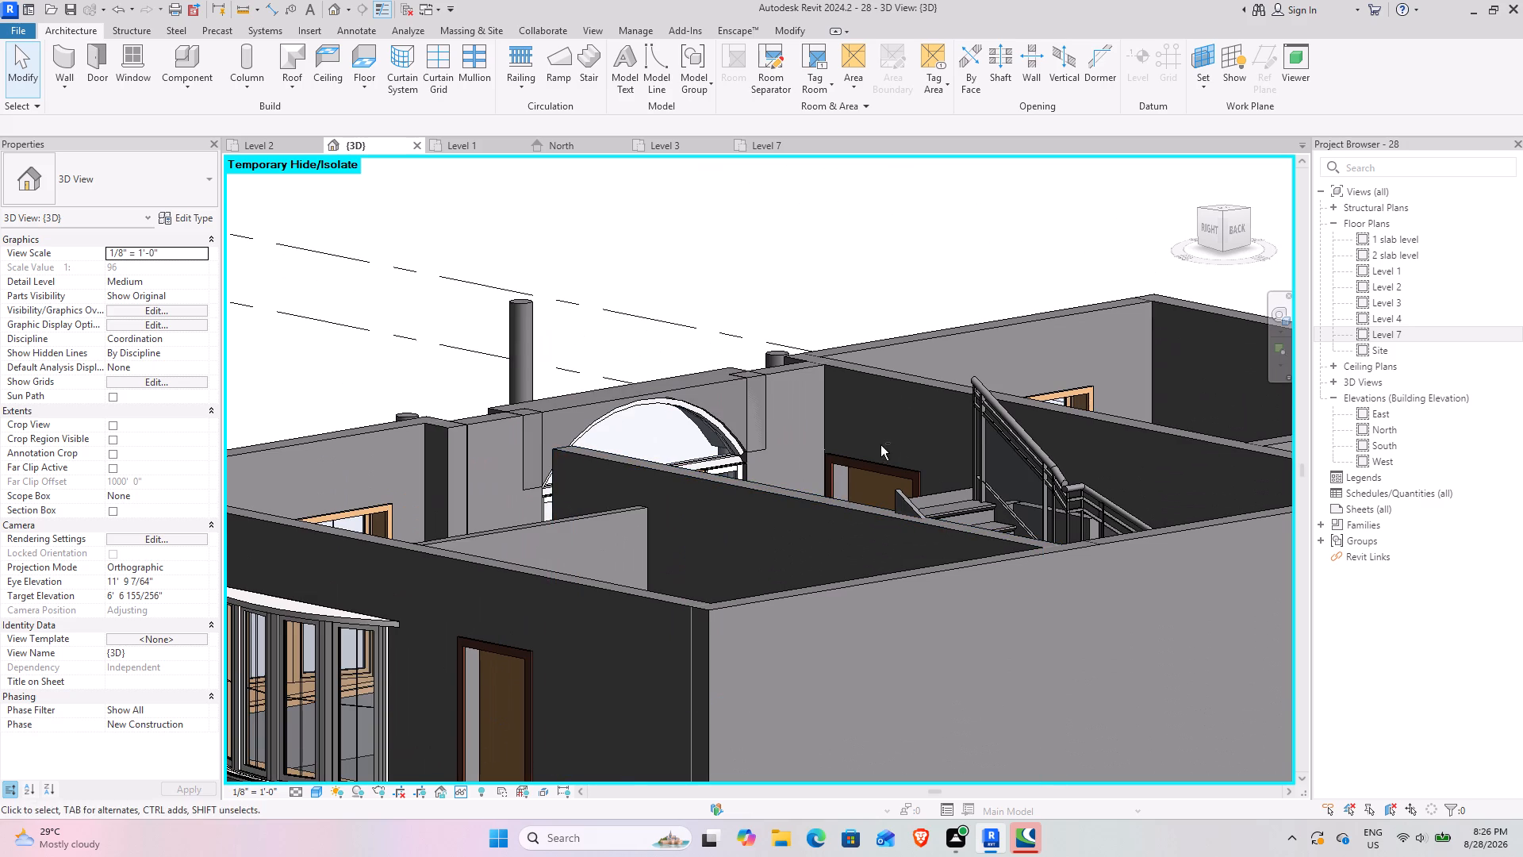
{"action": "middle_click_drag", "start_coordinate": [886, 436], "coordinate": [946, 478], "text": "shift"}
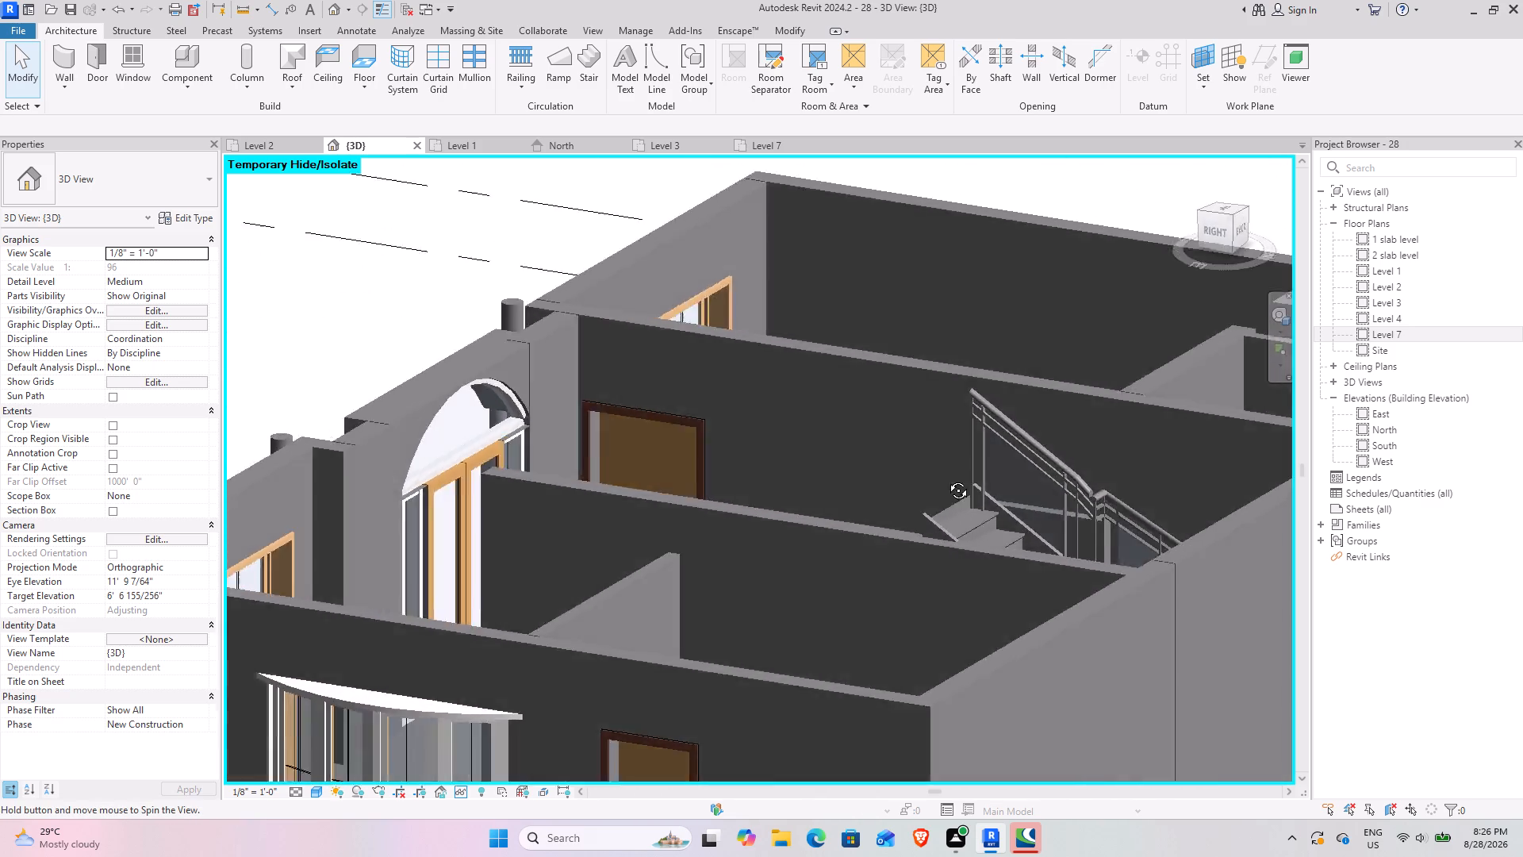
{"action": "middle_click_drag", "start_coordinate": [946, 478], "coordinate": [742, 478], "text": "shift"}
{"action": "scroll", "coordinate": [717, 456], "scroll_direction": "down", "scroll_amount": 5}
{"action": "middle_click_drag", "start_coordinate": [543, 476], "coordinate": [746, 505], "text": "shift"}
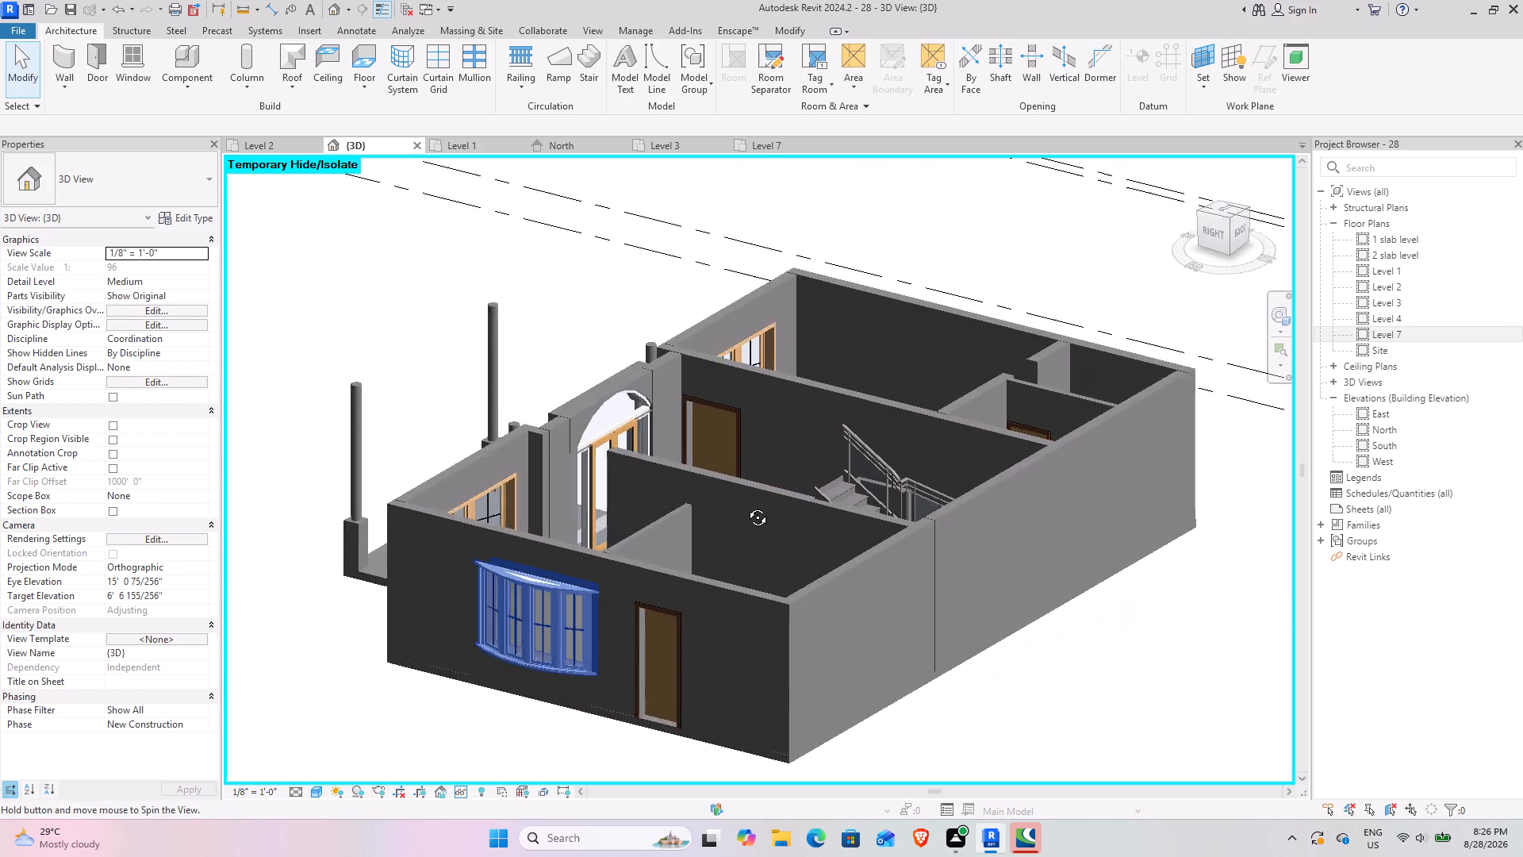
{"action": "middle_click_drag", "start_coordinate": [746, 505], "coordinate": [748, 507], "text": "shift"}
{"action": "middle_click_drag", "start_coordinate": [485, 509], "coordinate": [732, 523], "text": "shift"}
{"action": "scroll", "coordinate": [733, 523], "scroll_direction": "down", "scroll_amount": 5}
{"action": "middle_click_drag", "start_coordinate": [627, 586], "coordinate": [823, 537], "text": "shift"}
{"action": "scroll", "coordinate": [819, 528], "scroll_direction": "up", "scroll_amount": 3}
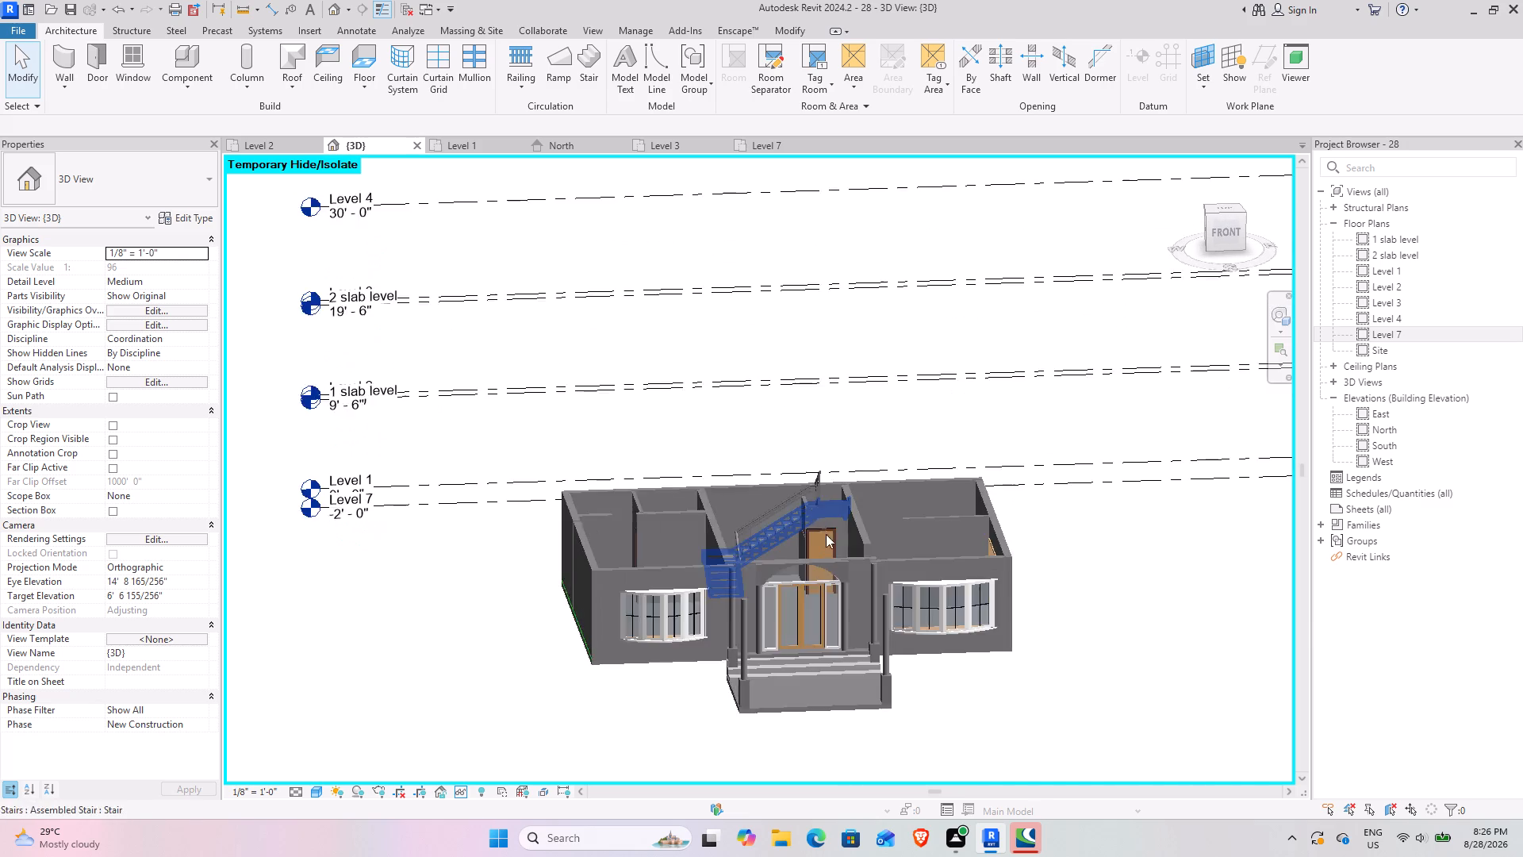
{"action": "middle_click_drag", "start_coordinate": [840, 556], "coordinate": [636, 498]}
{"action": "scroll", "coordinate": [839, 555], "scroll_direction": "up", "scroll_amount": 1}
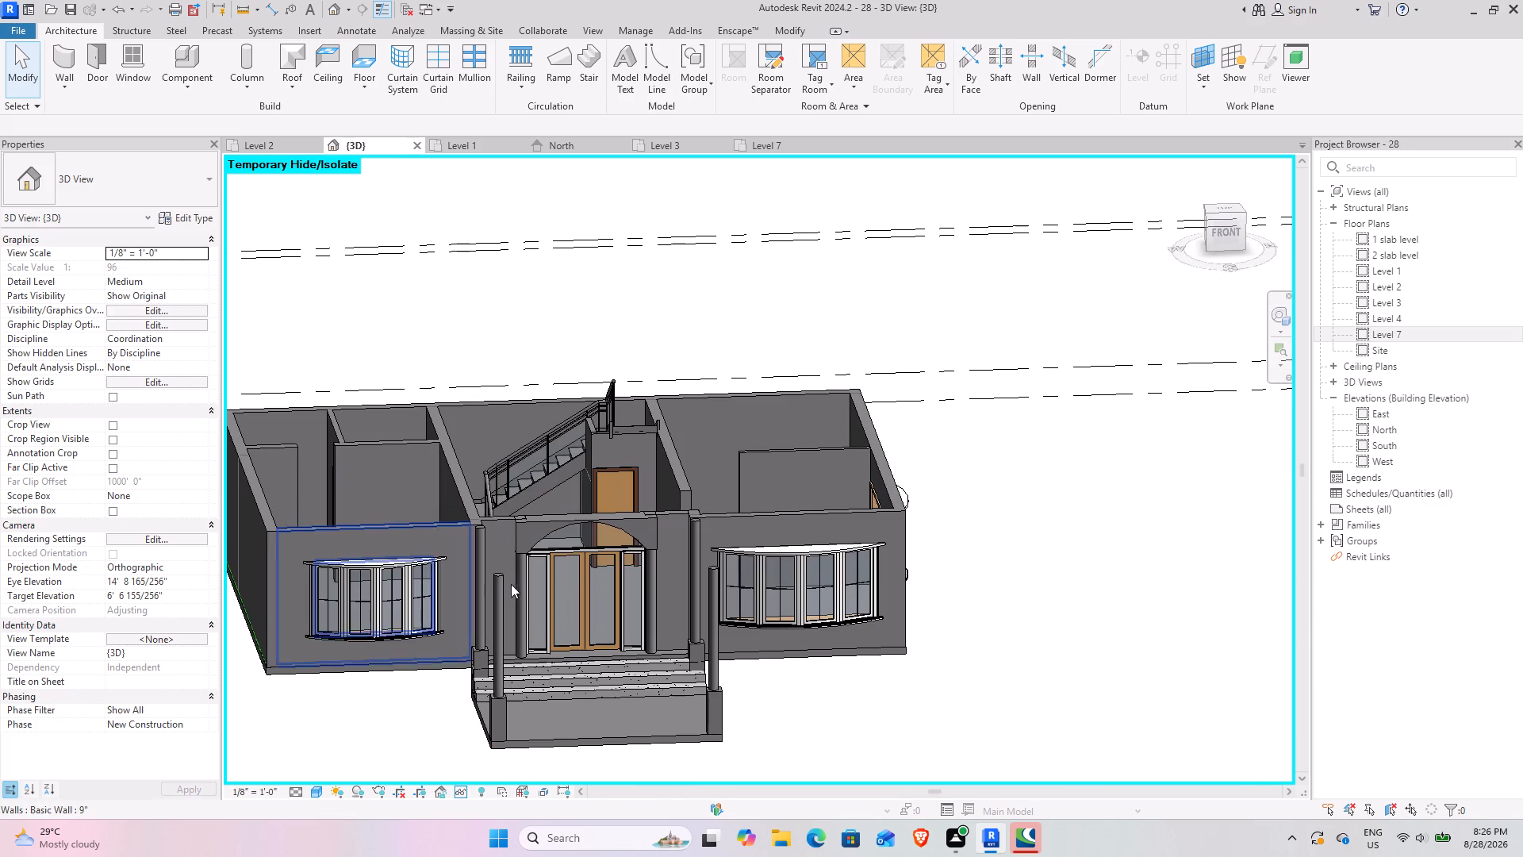
{"action": "middle_click_drag", "start_coordinate": [499, 575], "coordinate": [467, 451]}
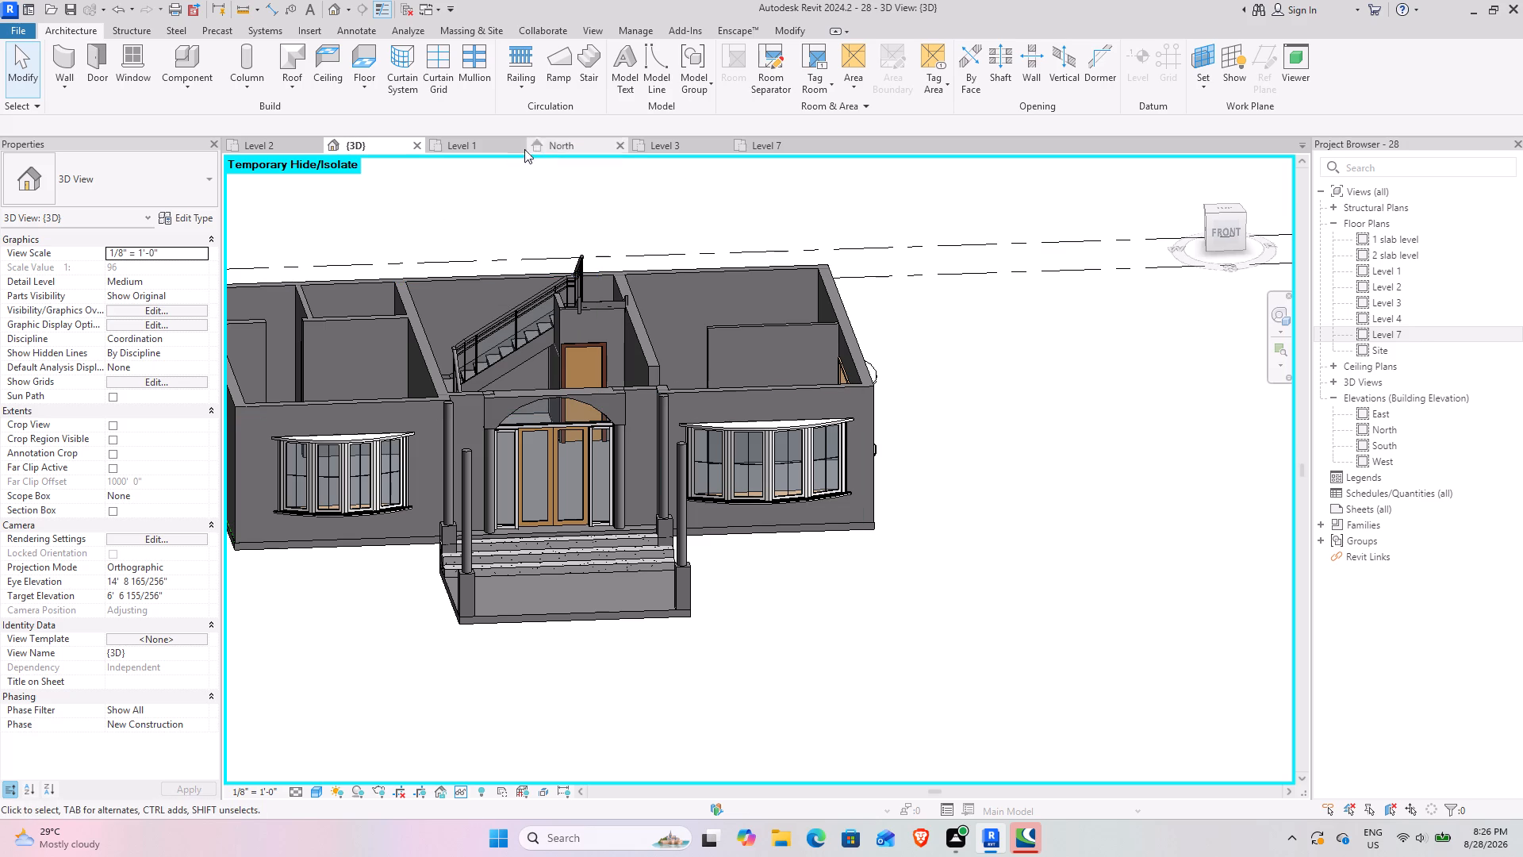
Delete the three bow casement windows from the front and side walls in the Level 1 plan.
{"action": "left_click", "coordinate": [472, 140]}
{"action": "scroll", "coordinate": [634, 546], "scroll_direction": "down", "scroll_amount": 3}
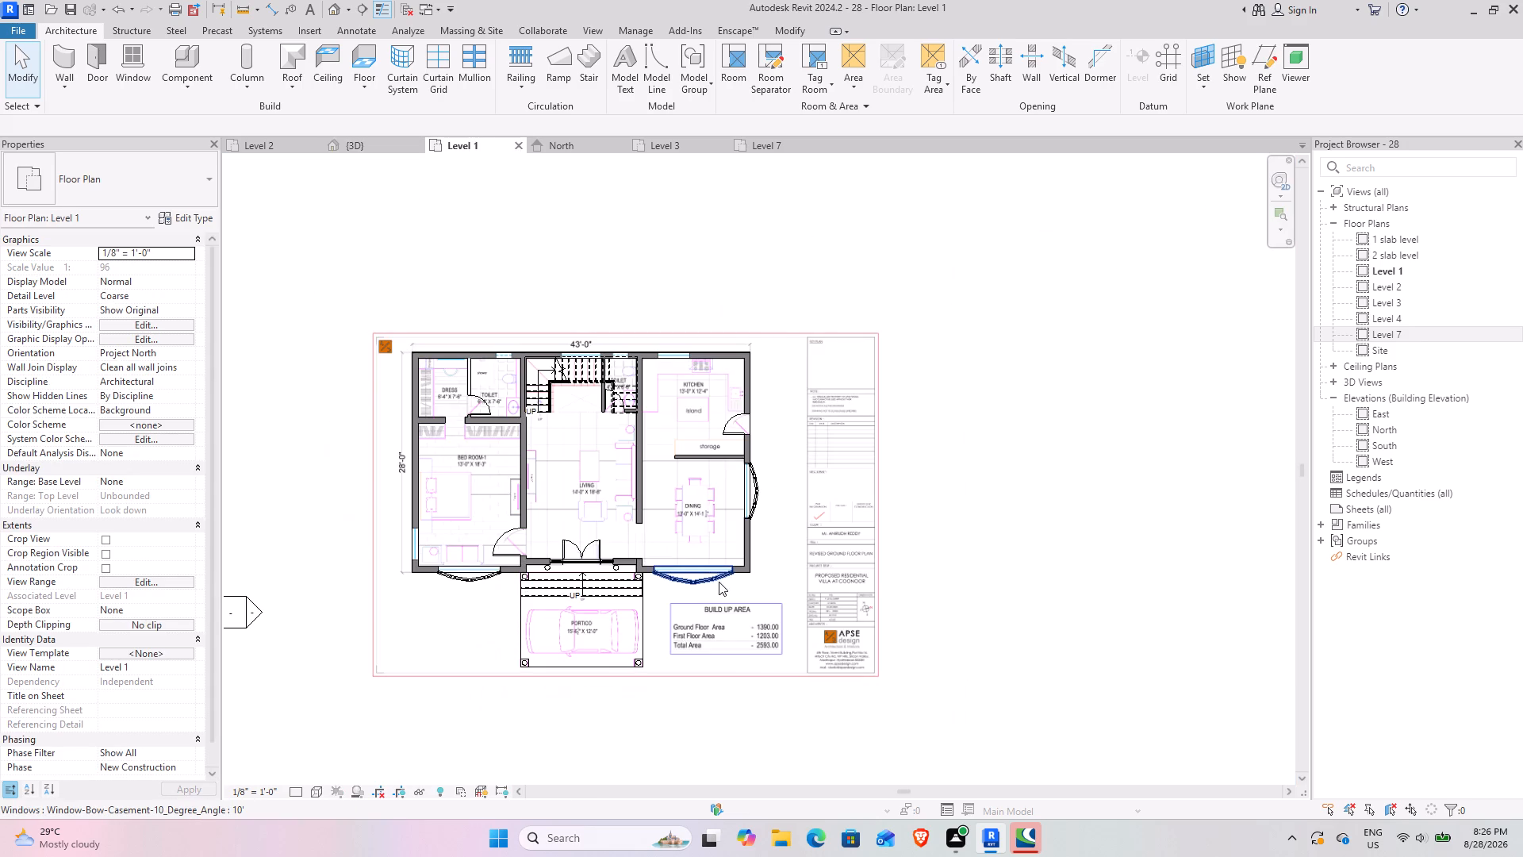
{"action": "left_click", "coordinate": [711, 586]}
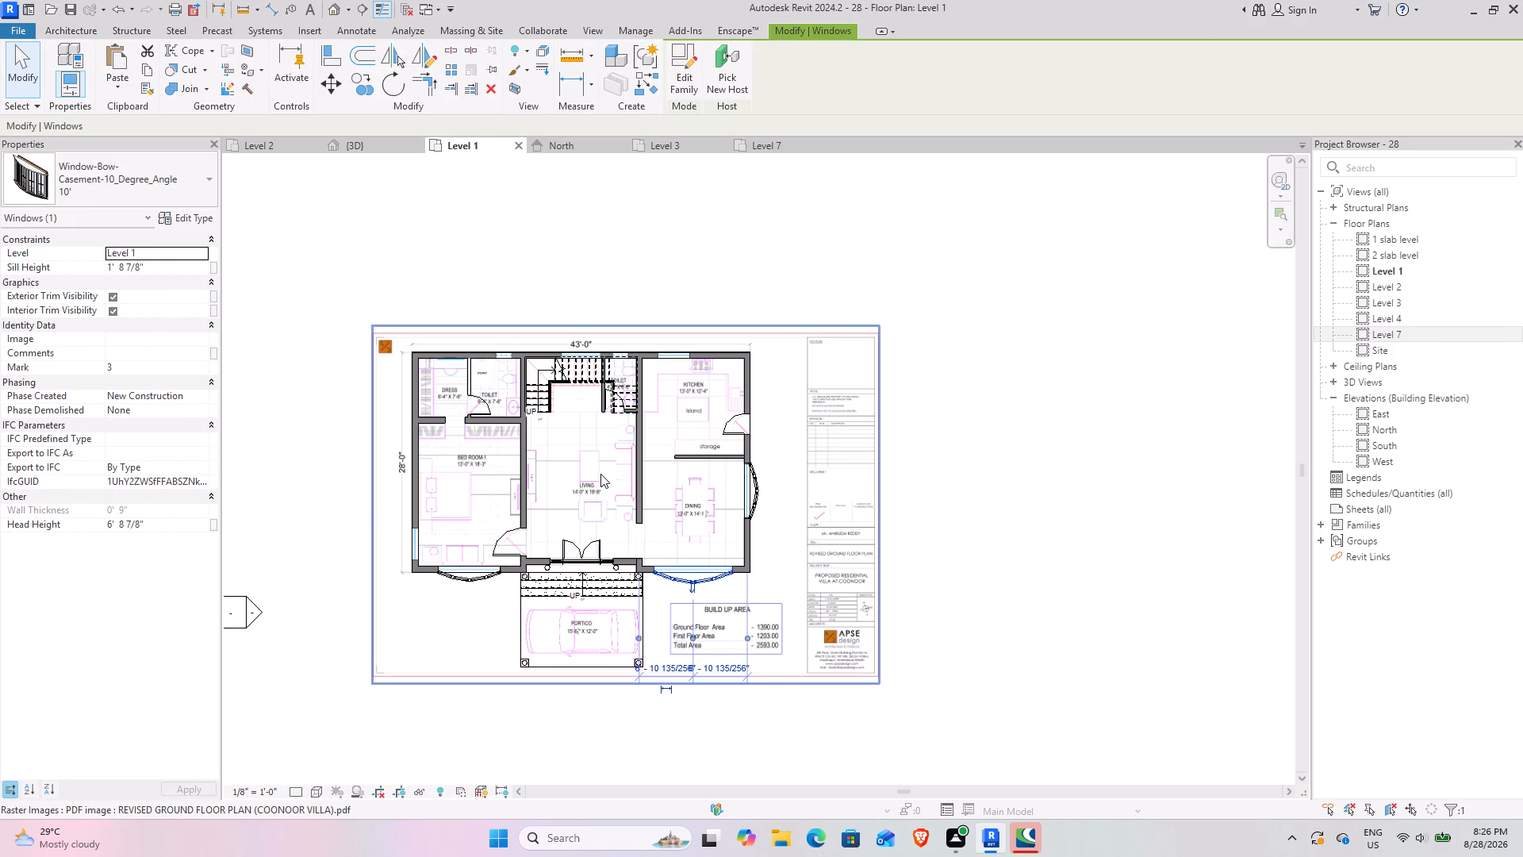
{"action": "left_click", "coordinate": [471, 597], "text": "ctrl"}
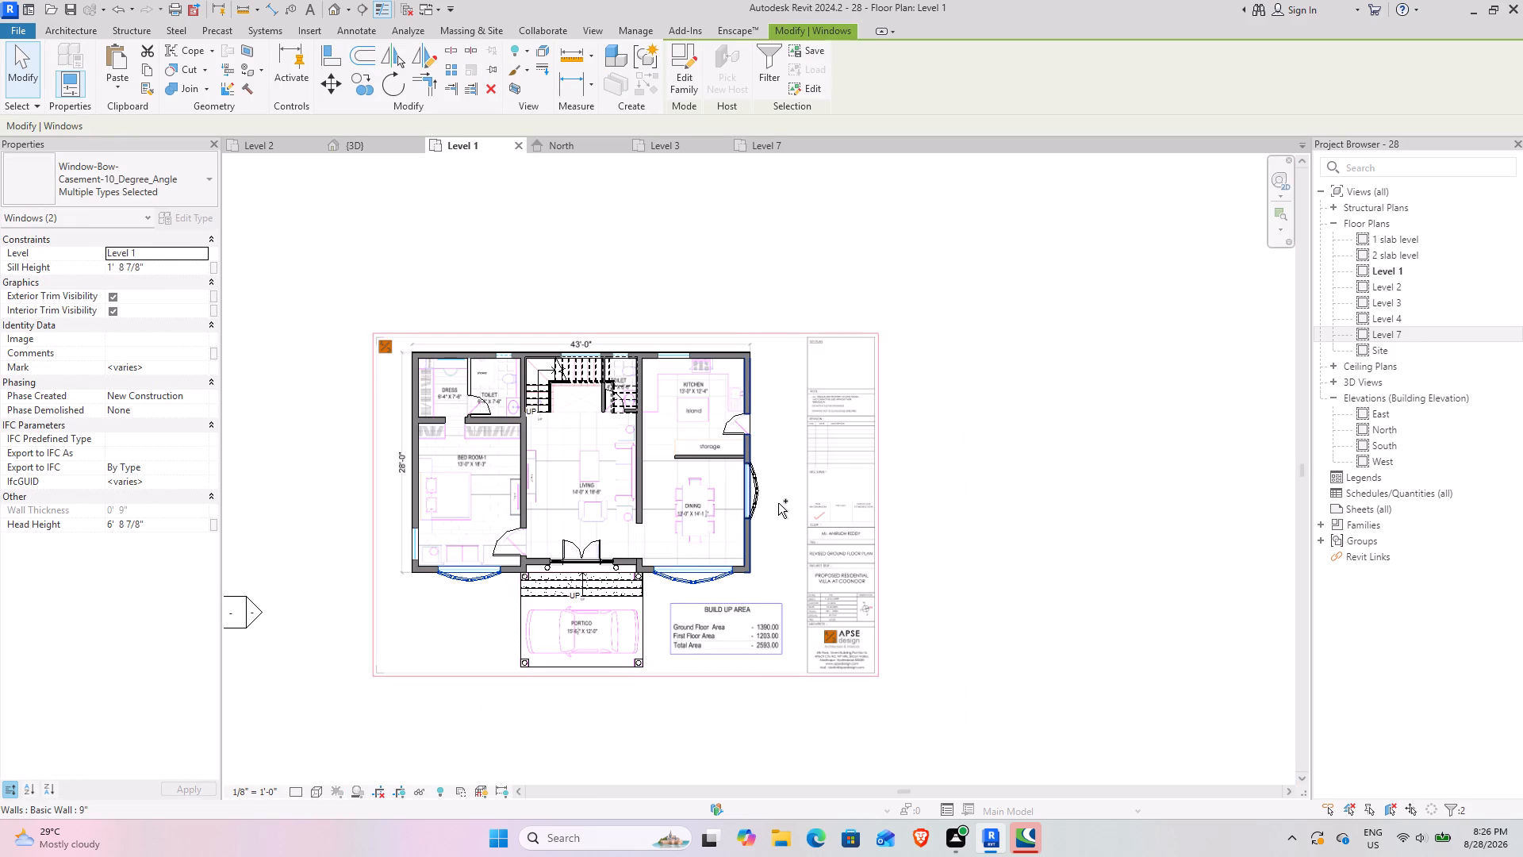
{"action": "left_click", "coordinate": [767, 492], "text": "ctrl"}
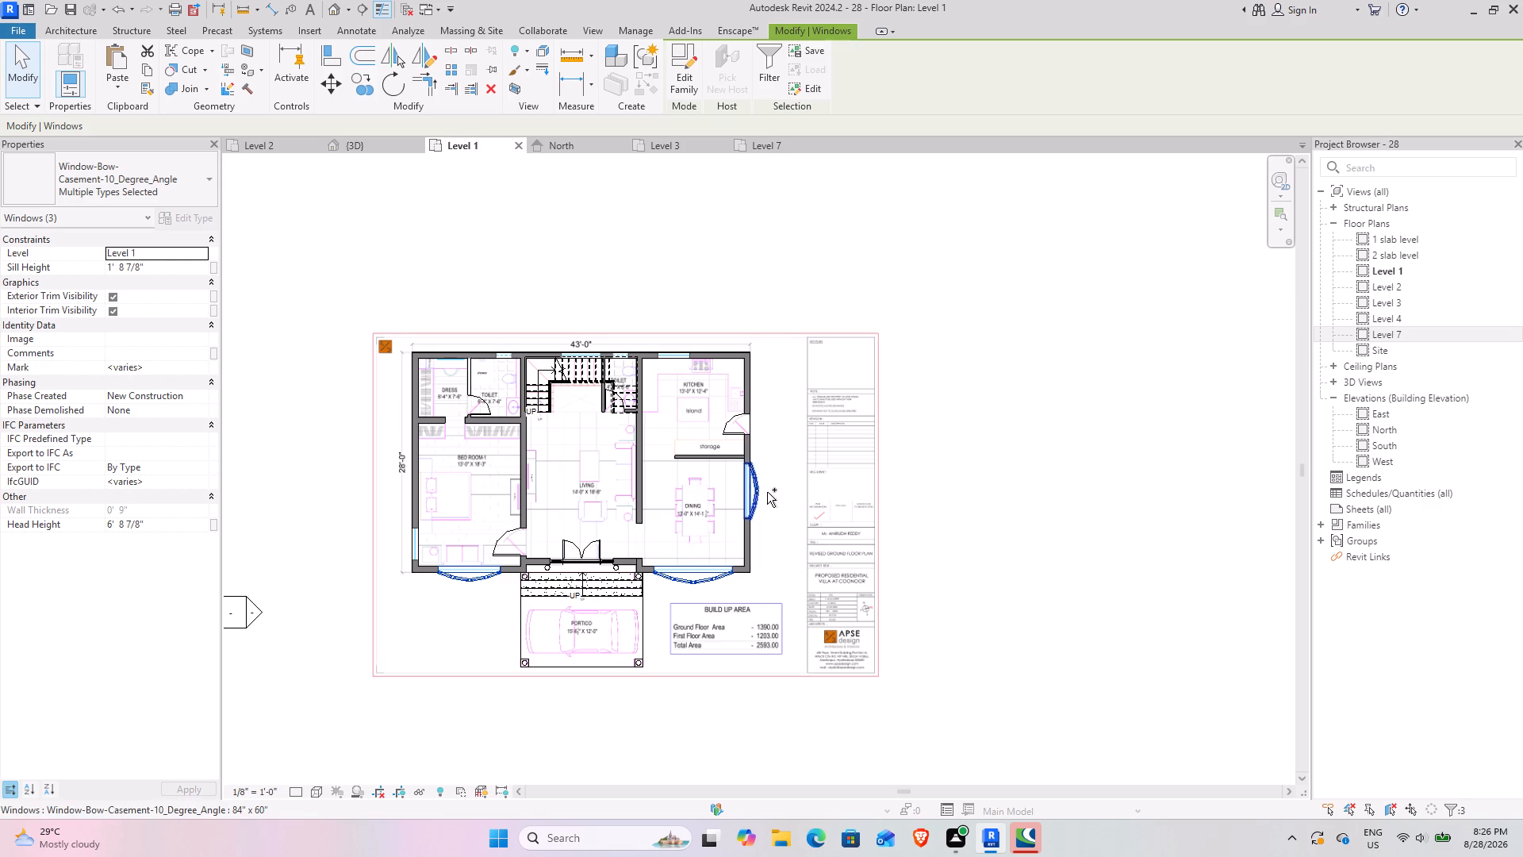
{"action": "left_click", "coordinate": [485, 85]}
Draw a Storefront curtain wall about 8' long across the opening in the bedroom's front wall.
{"action": "scroll", "coordinate": [467, 602], "scroll_direction": "up", "scroll_amount": 10}
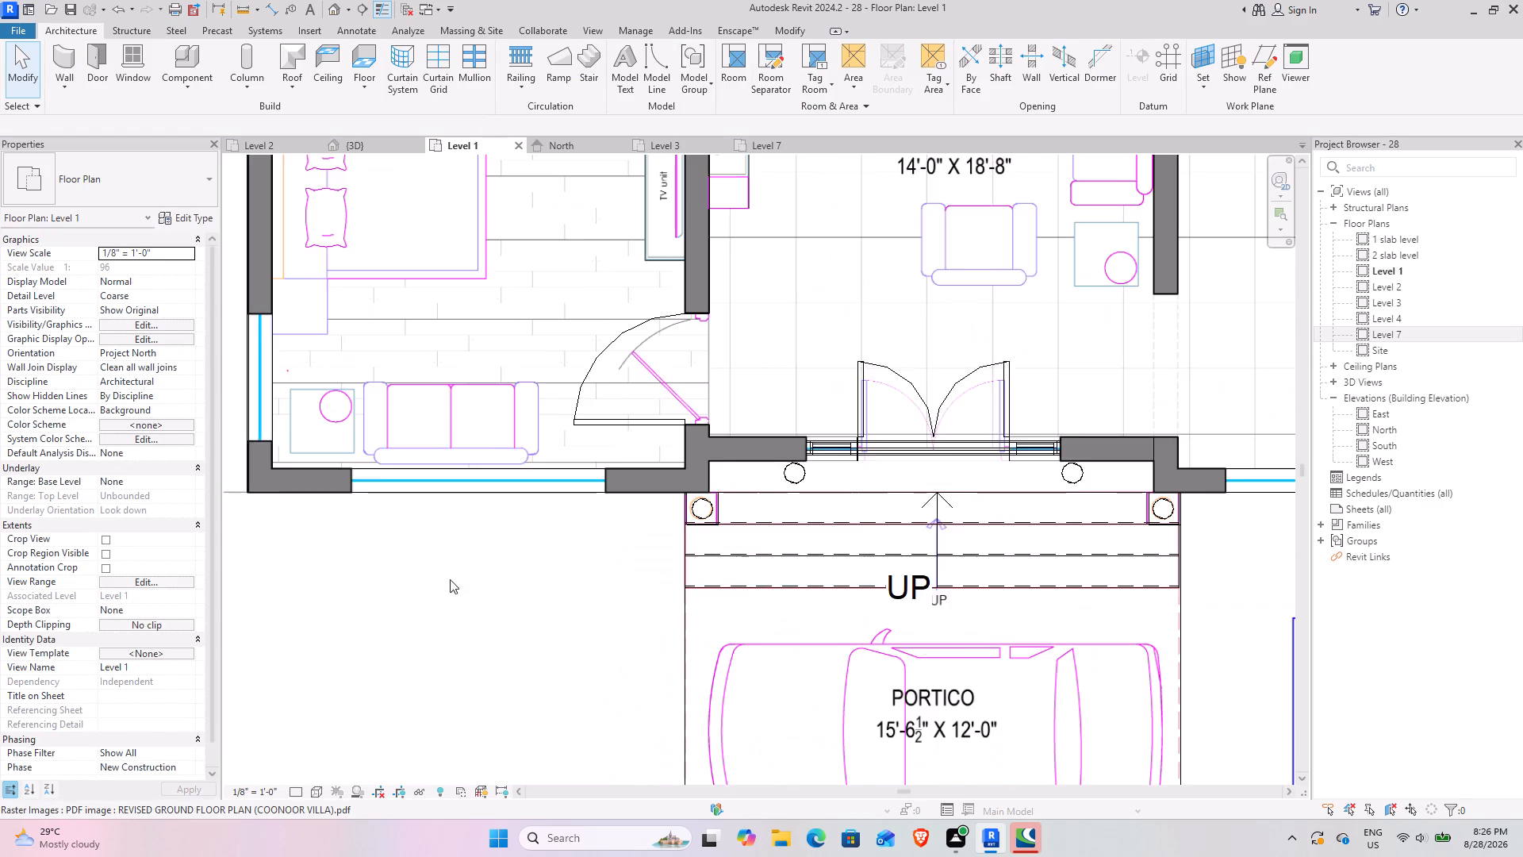
{"action": "middle_click_drag", "start_coordinate": [440, 568], "coordinate": [536, 649]}
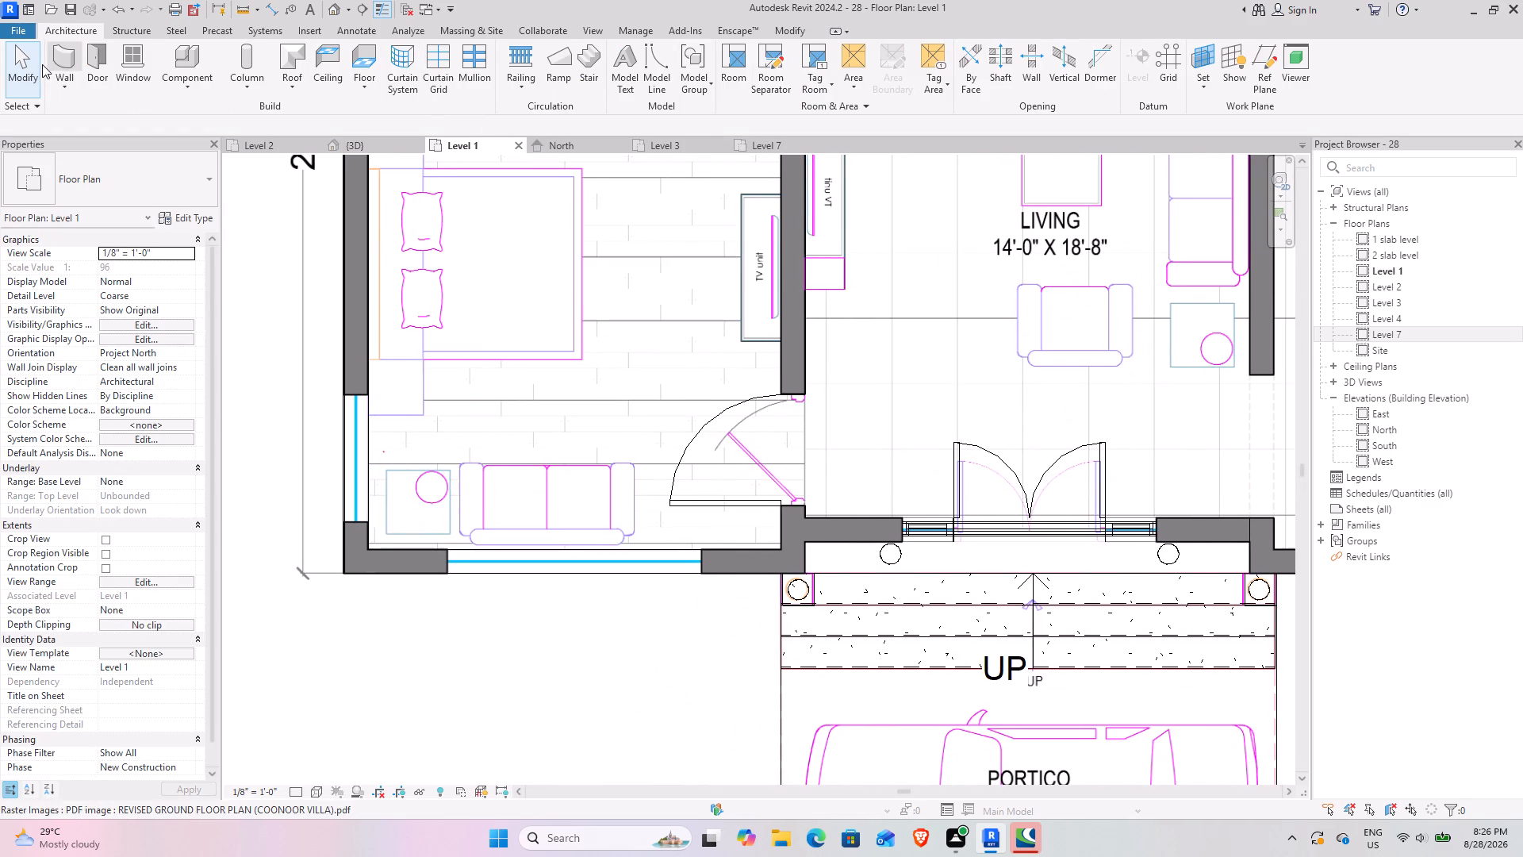
{"action": "left_click", "coordinate": [56, 63]}
{"action": "left_click", "coordinate": [90, 198]}
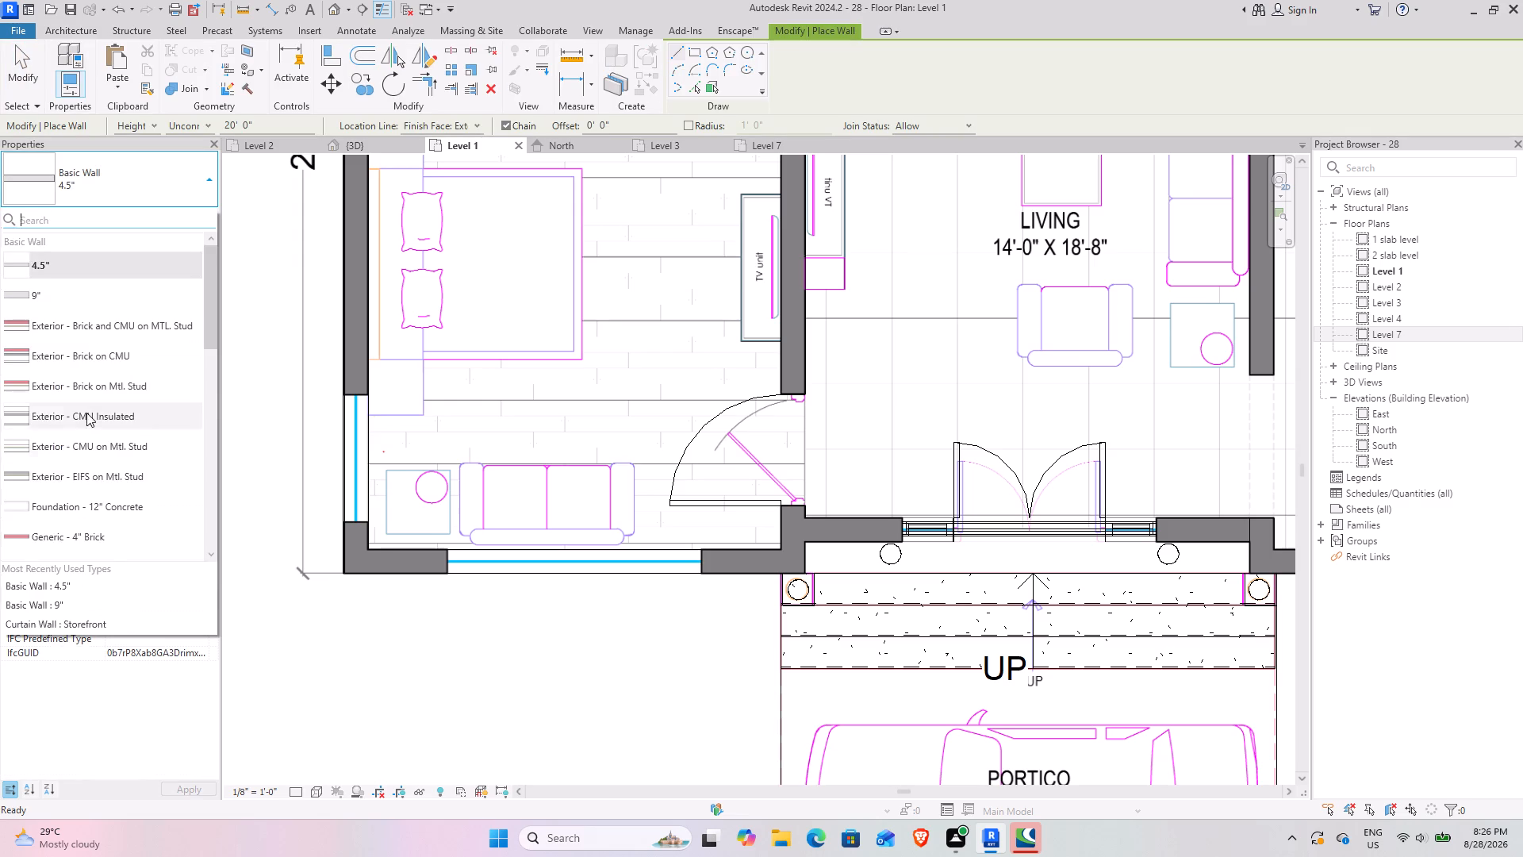
{"action": "scroll", "coordinate": [112, 539], "scroll_direction": "down", "scroll_amount": 3}
{"action": "left_click", "coordinate": [91, 479]}
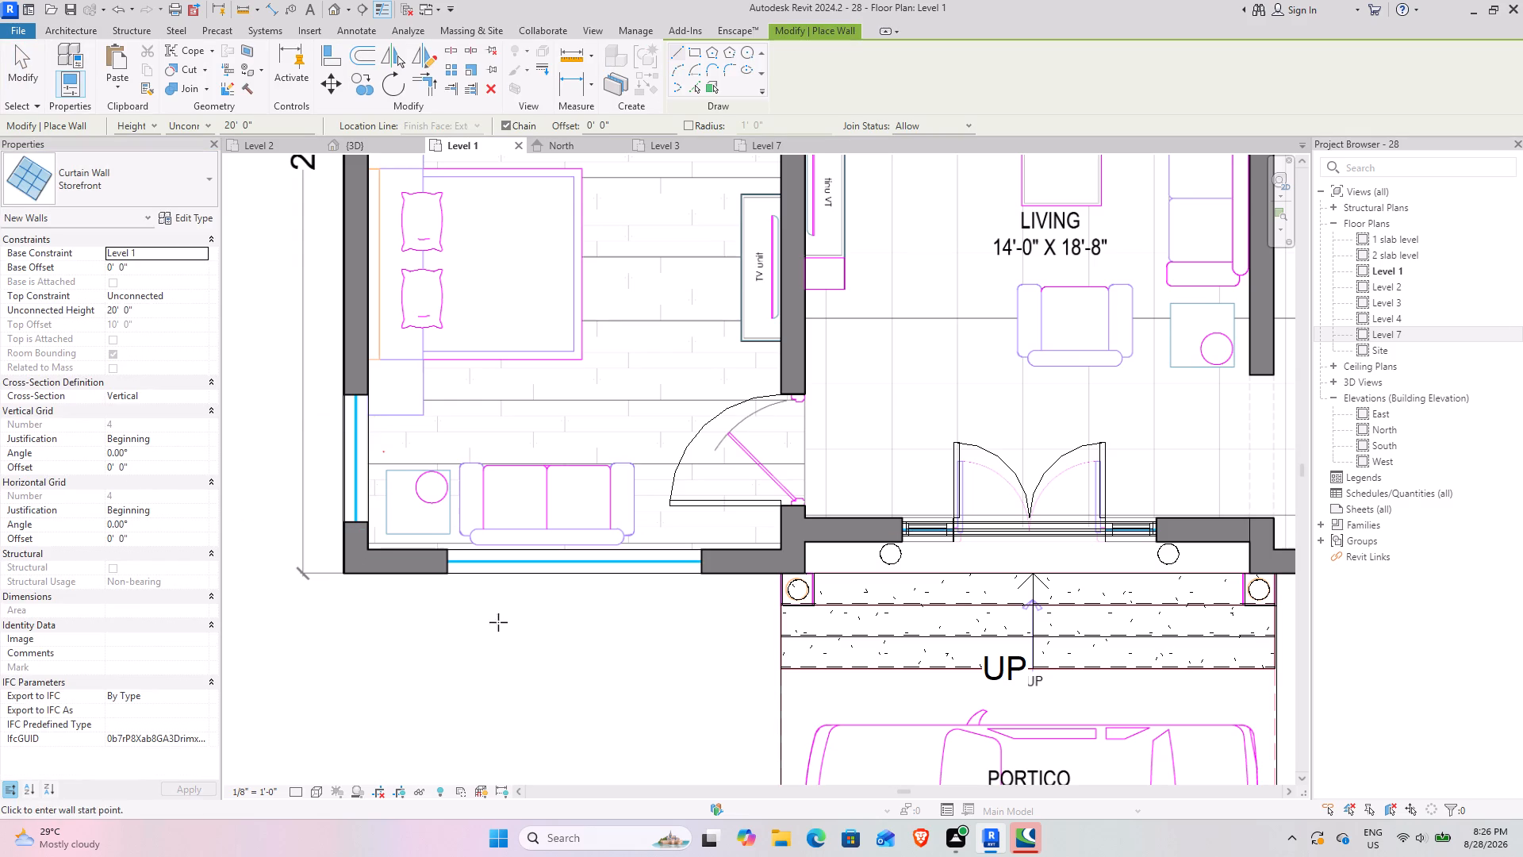
{"action": "scroll", "coordinate": [469, 570], "scroll_direction": "up", "scroll_amount": 6}
{"action": "left_click", "coordinate": [428, 551]}
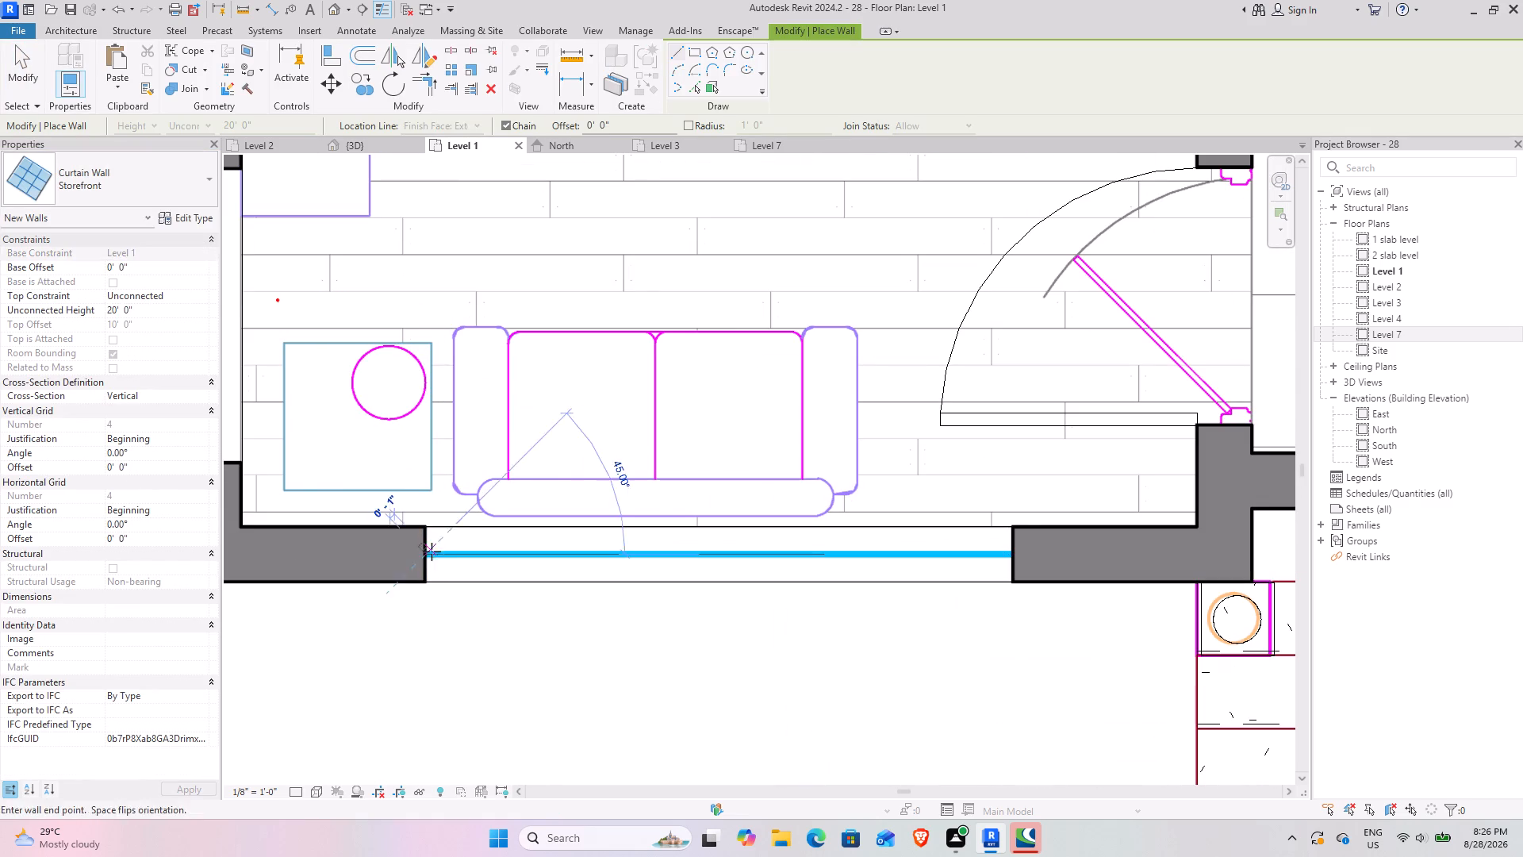
{"action": "left_click", "coordinate": [1015, 551]}
Draw a Storefront curtain wall about 10' long across the opening in the dining room's front wall.
{"action": "middle_click_drag", "start_coordinate": [1121, 535], "coordinate": [416, 535]}
{"action": "scroll", "coordinate": [433, 534], "scroll_direction": "down", "scroll_amount": 3}
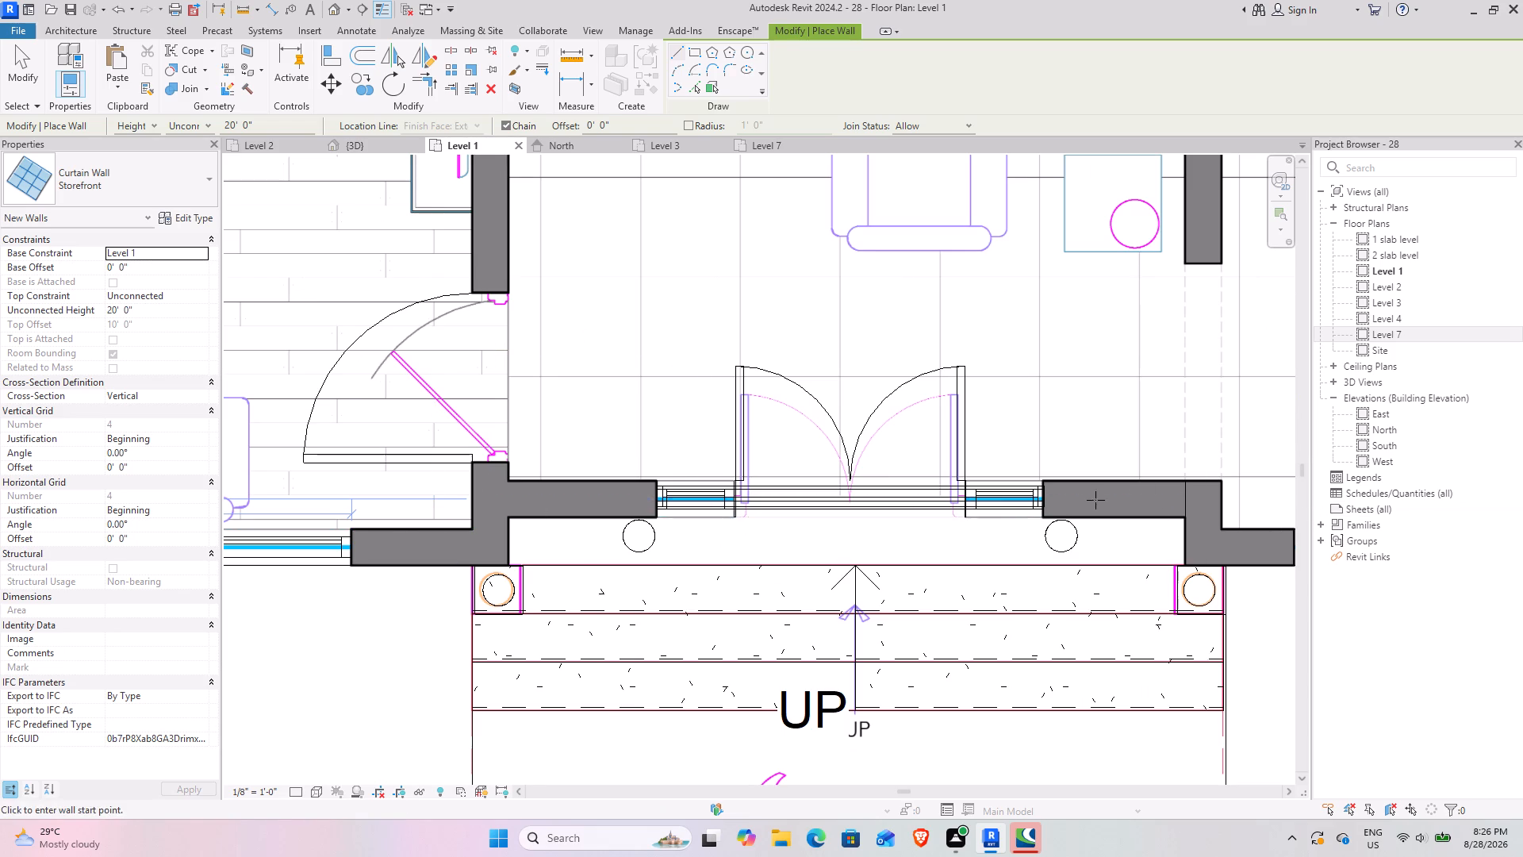
{"action": "middle_click_drag", "start_coordinate": [930, 505], "coordinate": [157, 517]}
{"action": "left_click", "coordinate": [521, 560]}
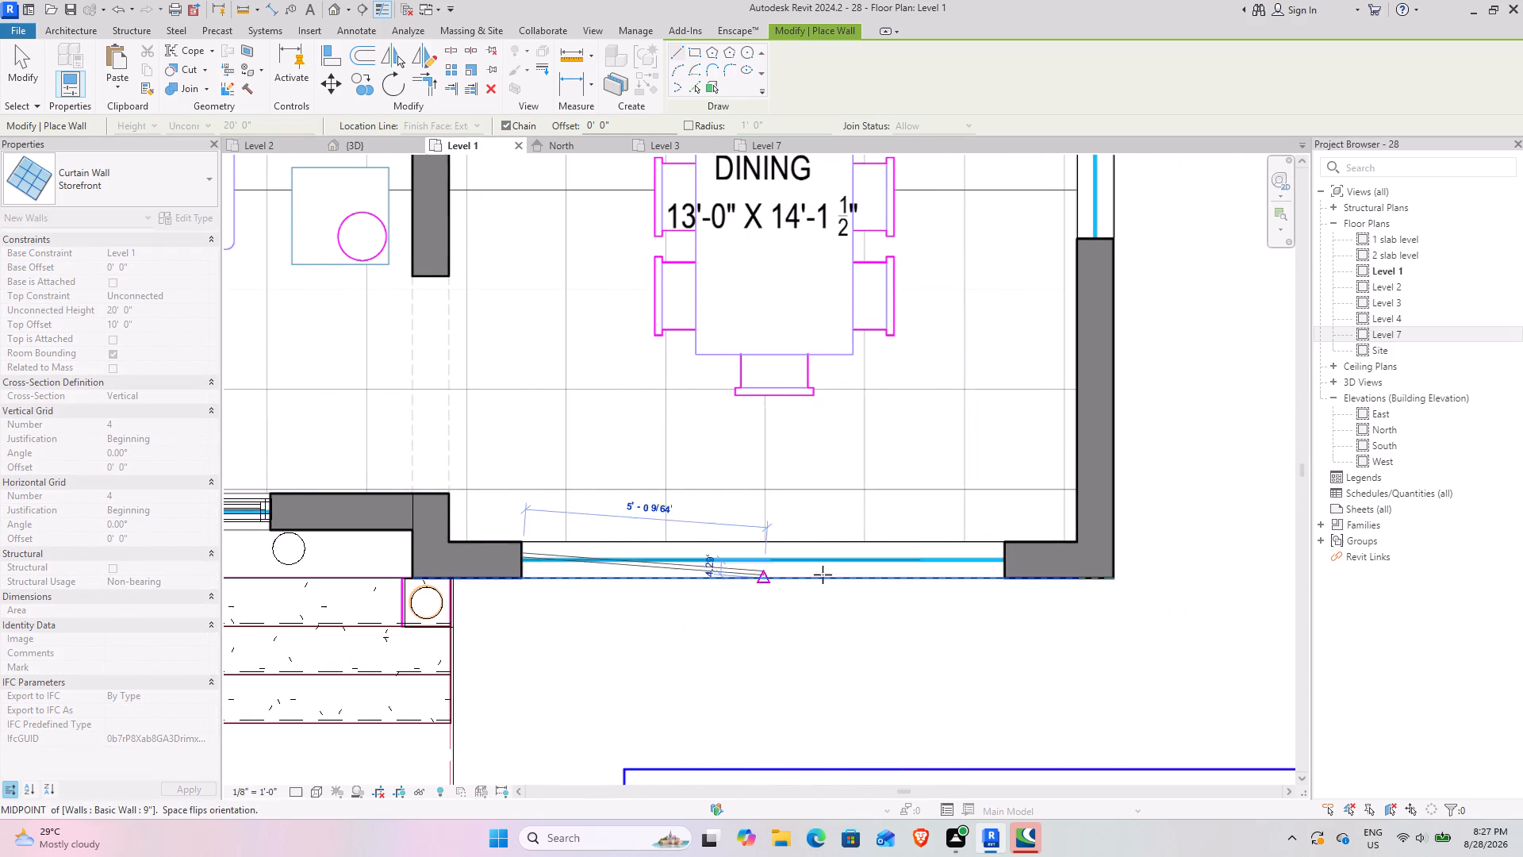
{"action": "left_click", "coordinate": [1008, 555]}
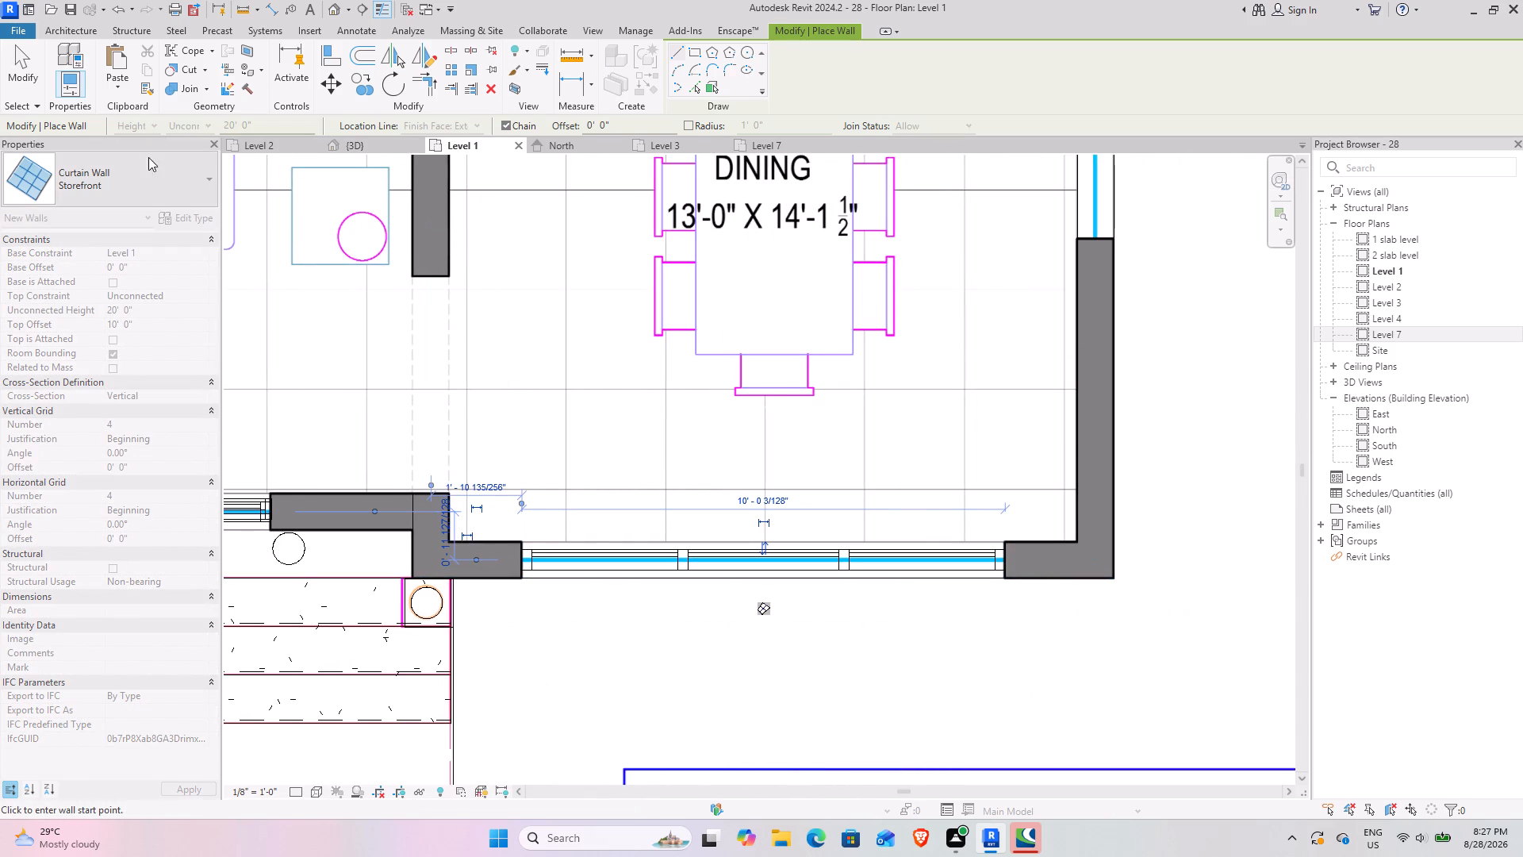
{"action": "left_click", "coordinate": [21, 62]}
Set the unconnected height of the bedroom's Storefront curtain wall to 6' in the 3D view.
{"action": "left_click", "coordinate": [365, 142]}
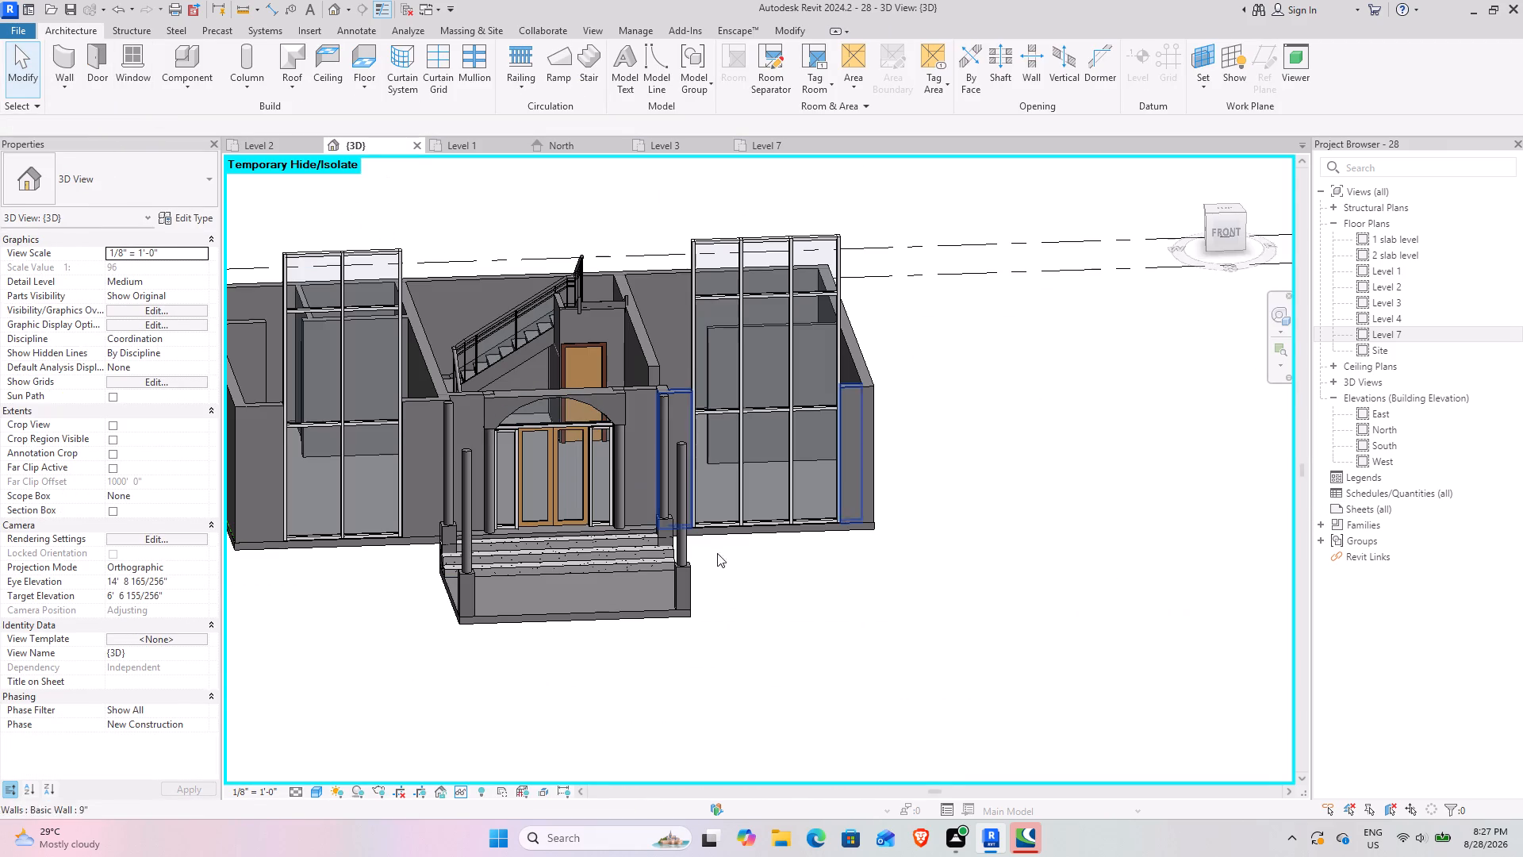
{"action": "left_click", "coordinate": [353, 250]}
{"action": "middle_click_drag", "start_coordinate": [364, 673], "coordinate": [363, 648], "text": "ctrl"}
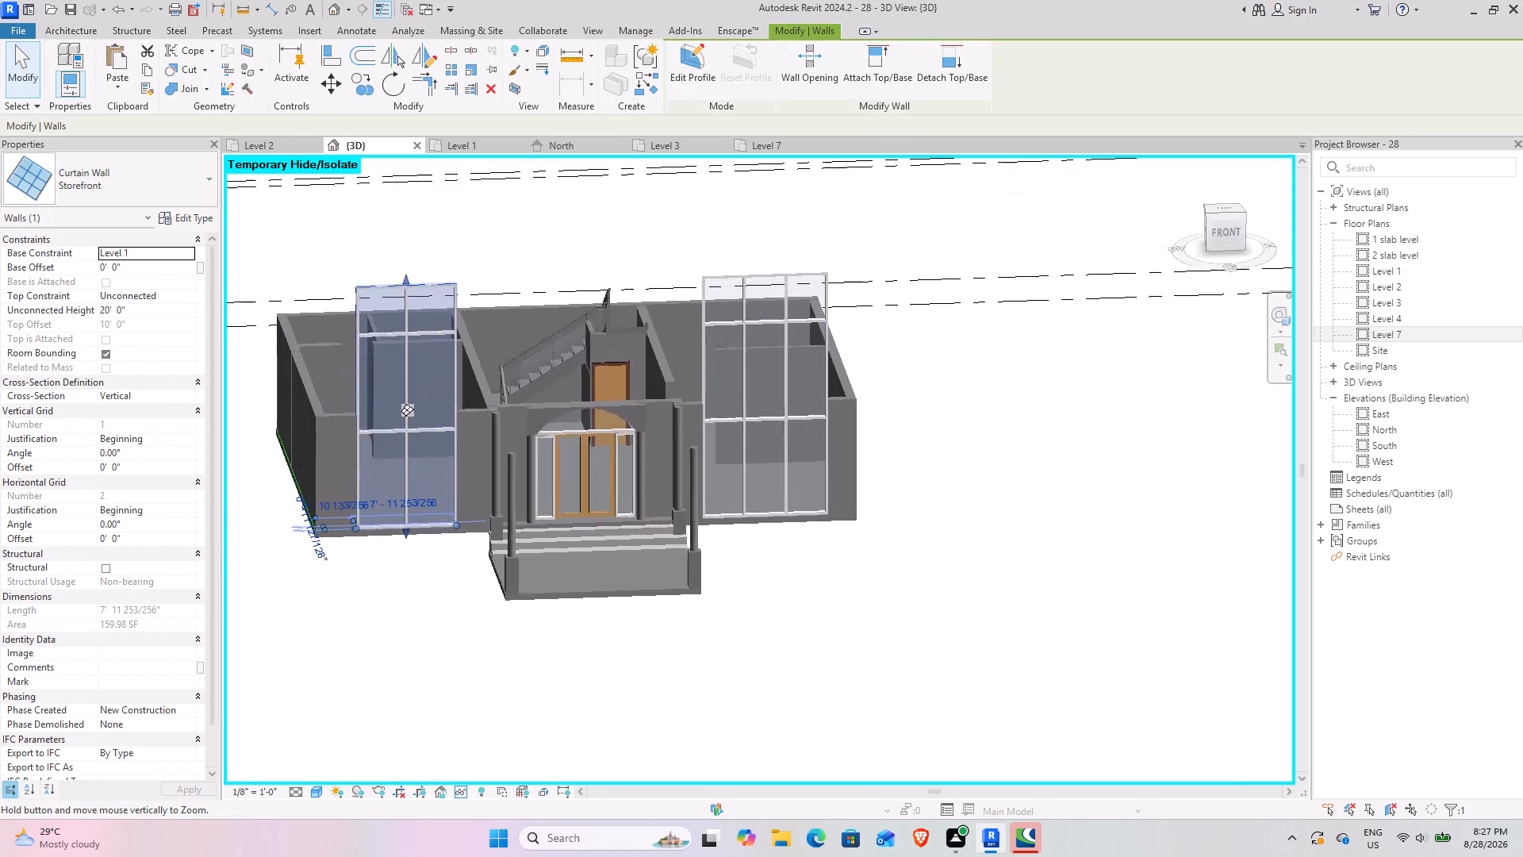
{"action": "middle_click_drag", "start_coordinate": [363, 648], "coordinate": [359, 710], "text": "ctrl"}
{"action": "middle_click_drag", "start_coordinate": [374, 670], "coordinate": [782, 667]}
{"action": "middle_click_drag", "start_coordinate": [681, 630], "coordinate": [596, 559], "text": "shift"}
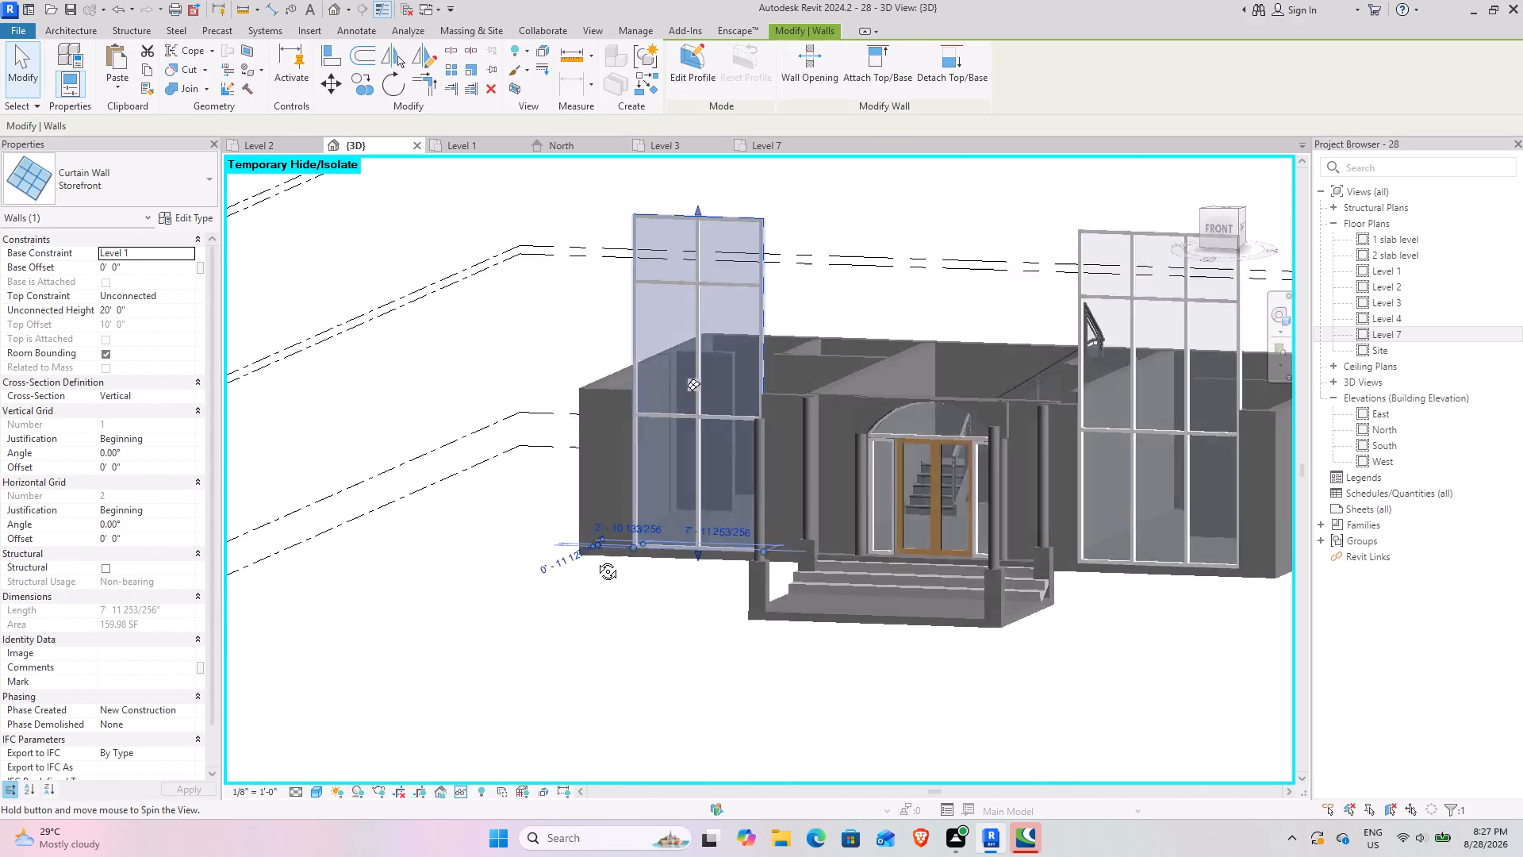
{"action": "middle_click_drag", "start_coordinate": [596, 559], "coordinate": [655, 640], "text": "shift"}
{"action": "middle_click_drag", "start_coordinate": [642, 628], "coordinate": [393, 735]}
{"action": "middle_click_drag", "start_coordinate": [377, 692], "coordinate": [451, 646], "text": "shift"}
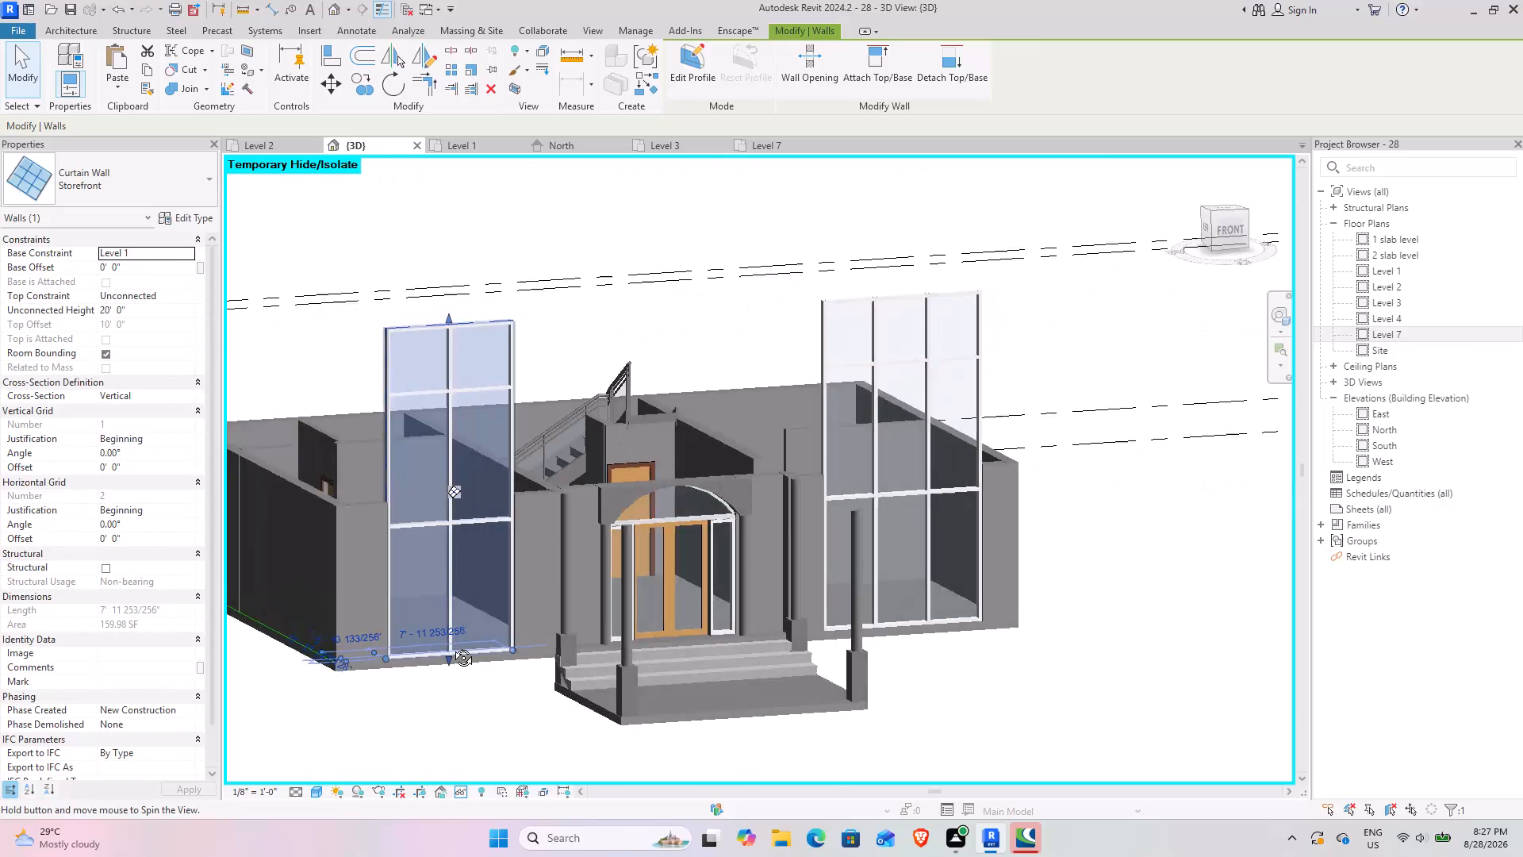
{"action": "middle_click_drag", "start_coordinate": [451, 646], "coordinate": [409, 709], "text": "shift"}
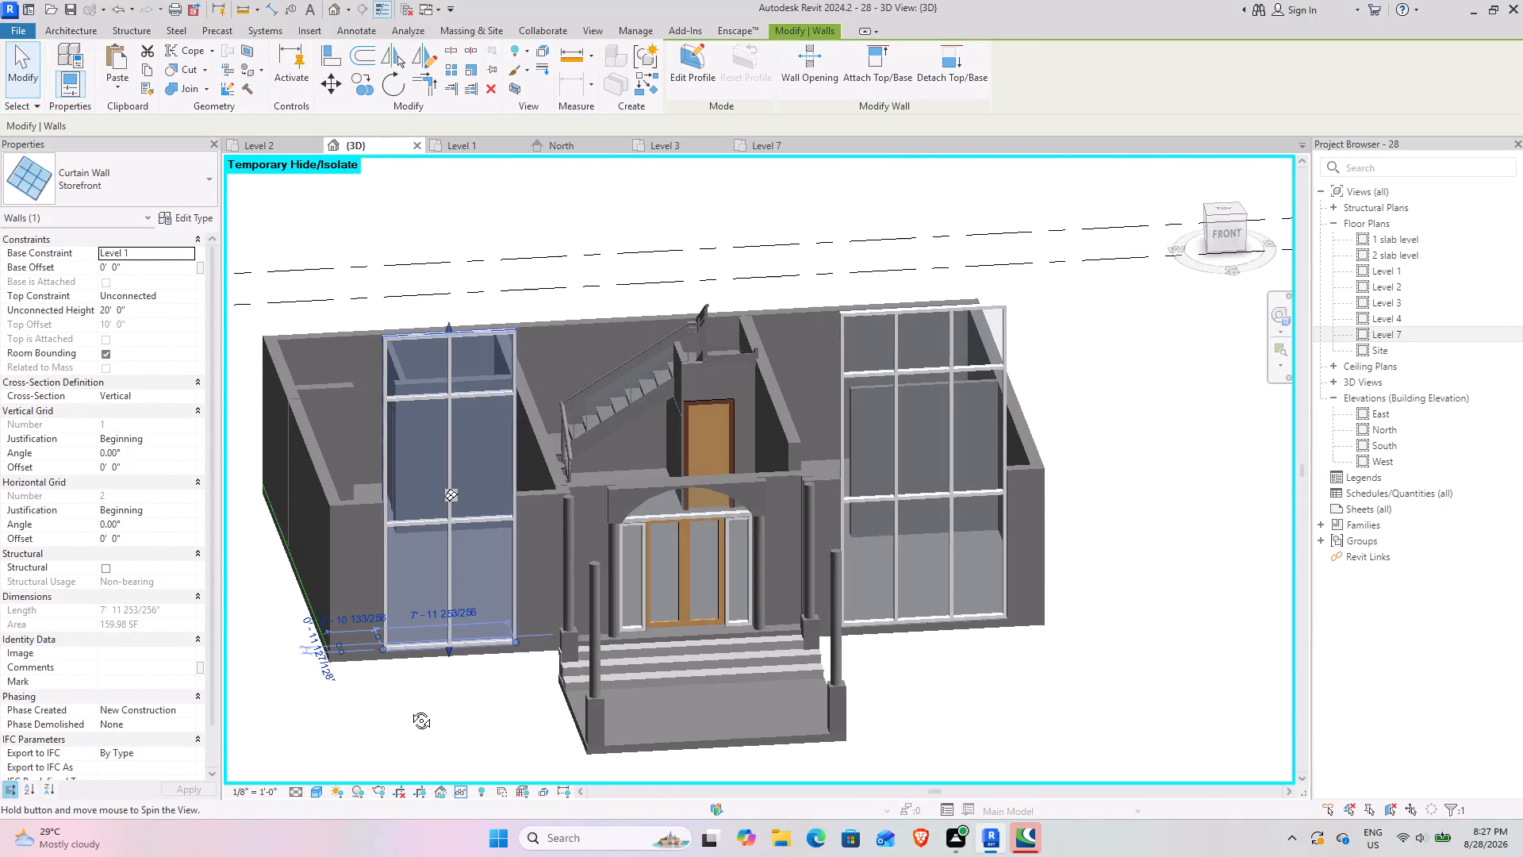
{"action": "middle_click_drag", "start_coordinate": [409, 709], "coordinate": [447, 728], "text": "shift"}
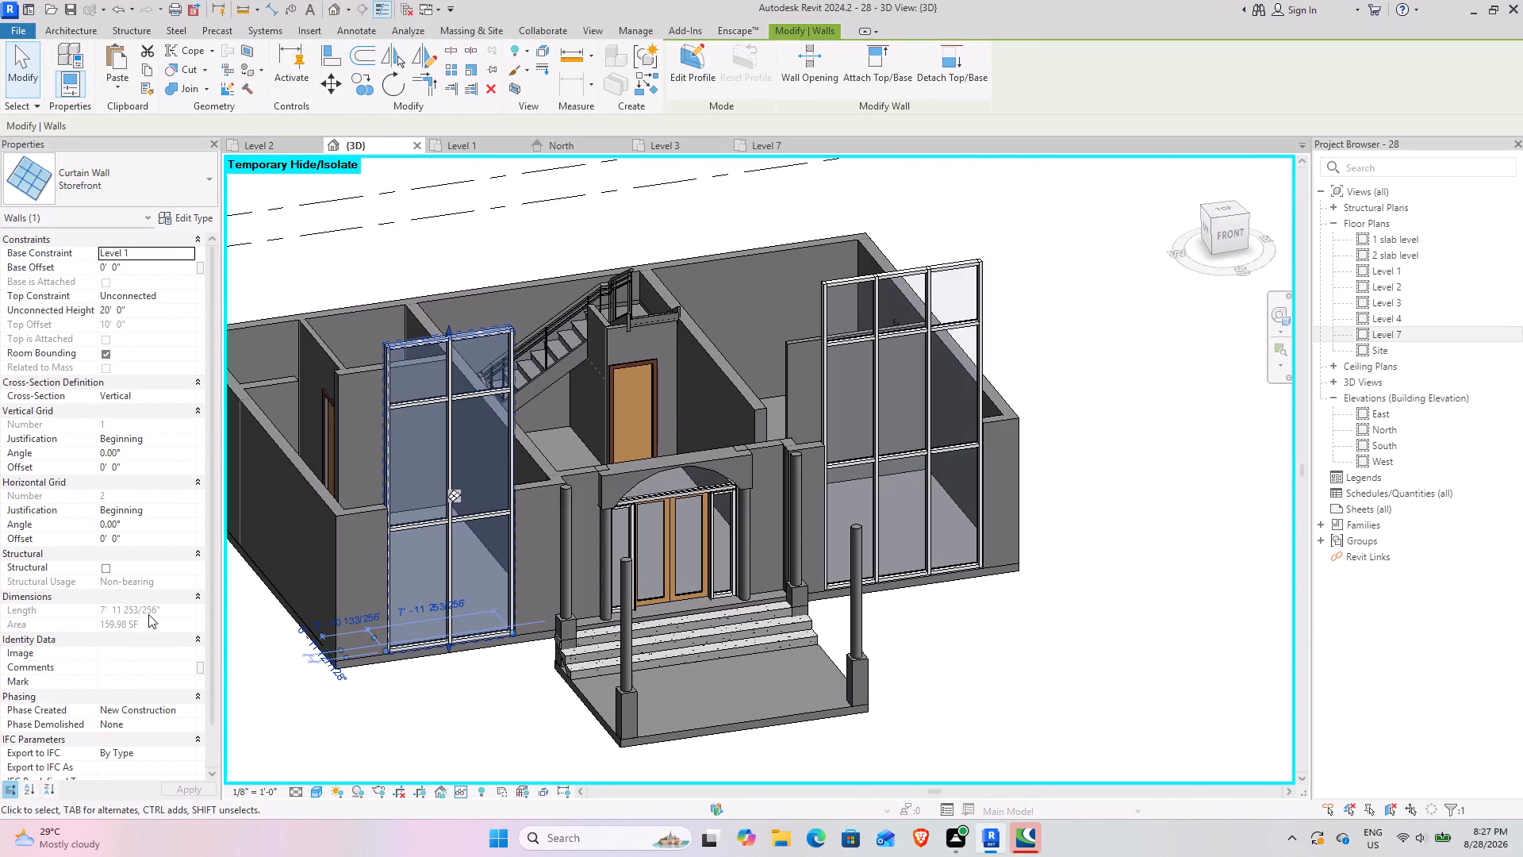
{"action": "left_click", "coordinate": [163, 306]}
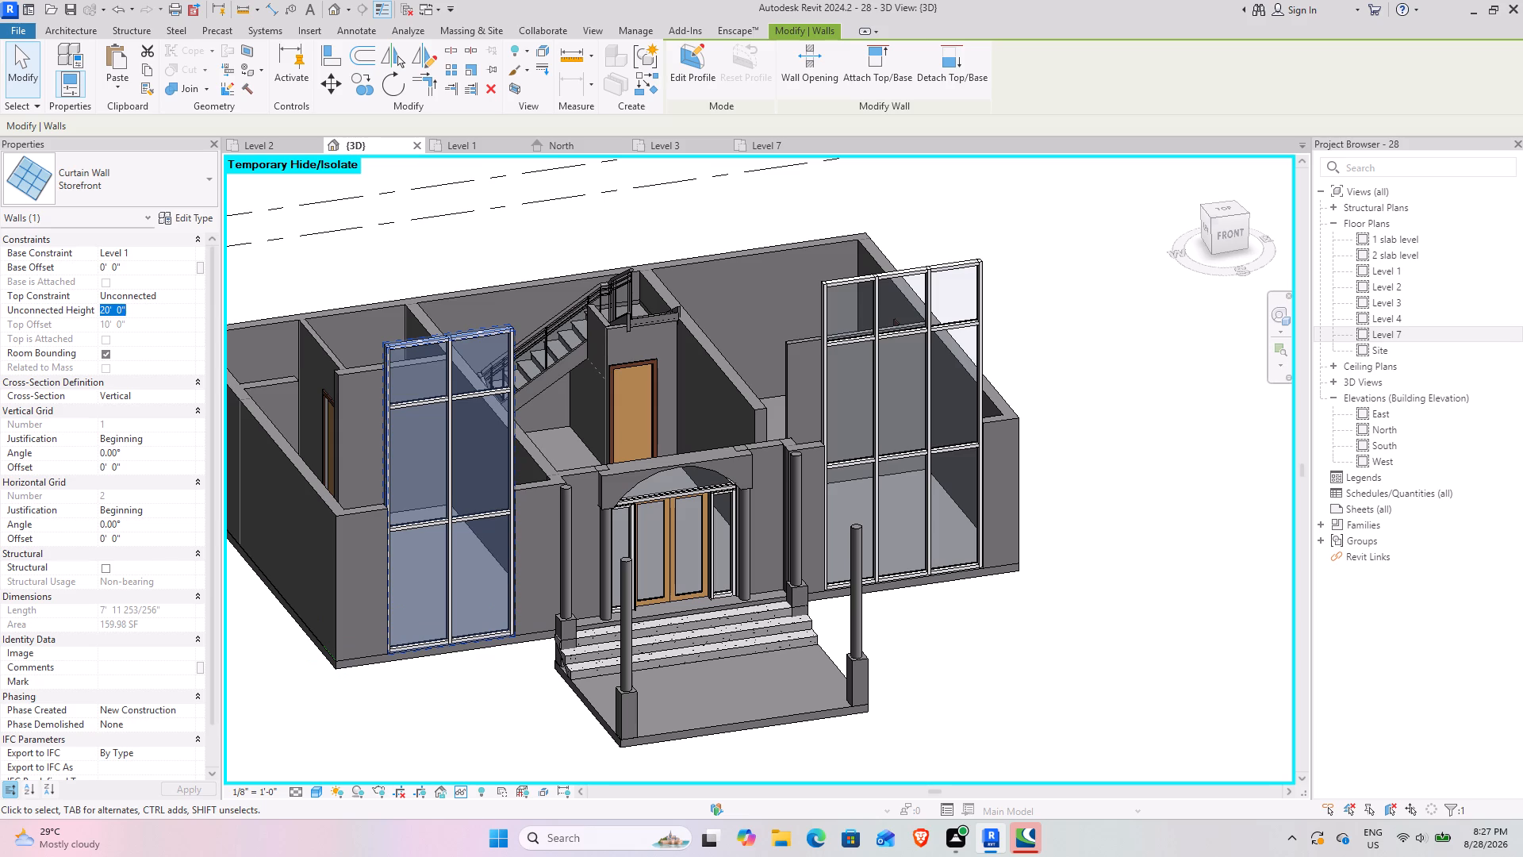
{"action": "key", "text": "6"}
{"action": "key", "text": "Return"}
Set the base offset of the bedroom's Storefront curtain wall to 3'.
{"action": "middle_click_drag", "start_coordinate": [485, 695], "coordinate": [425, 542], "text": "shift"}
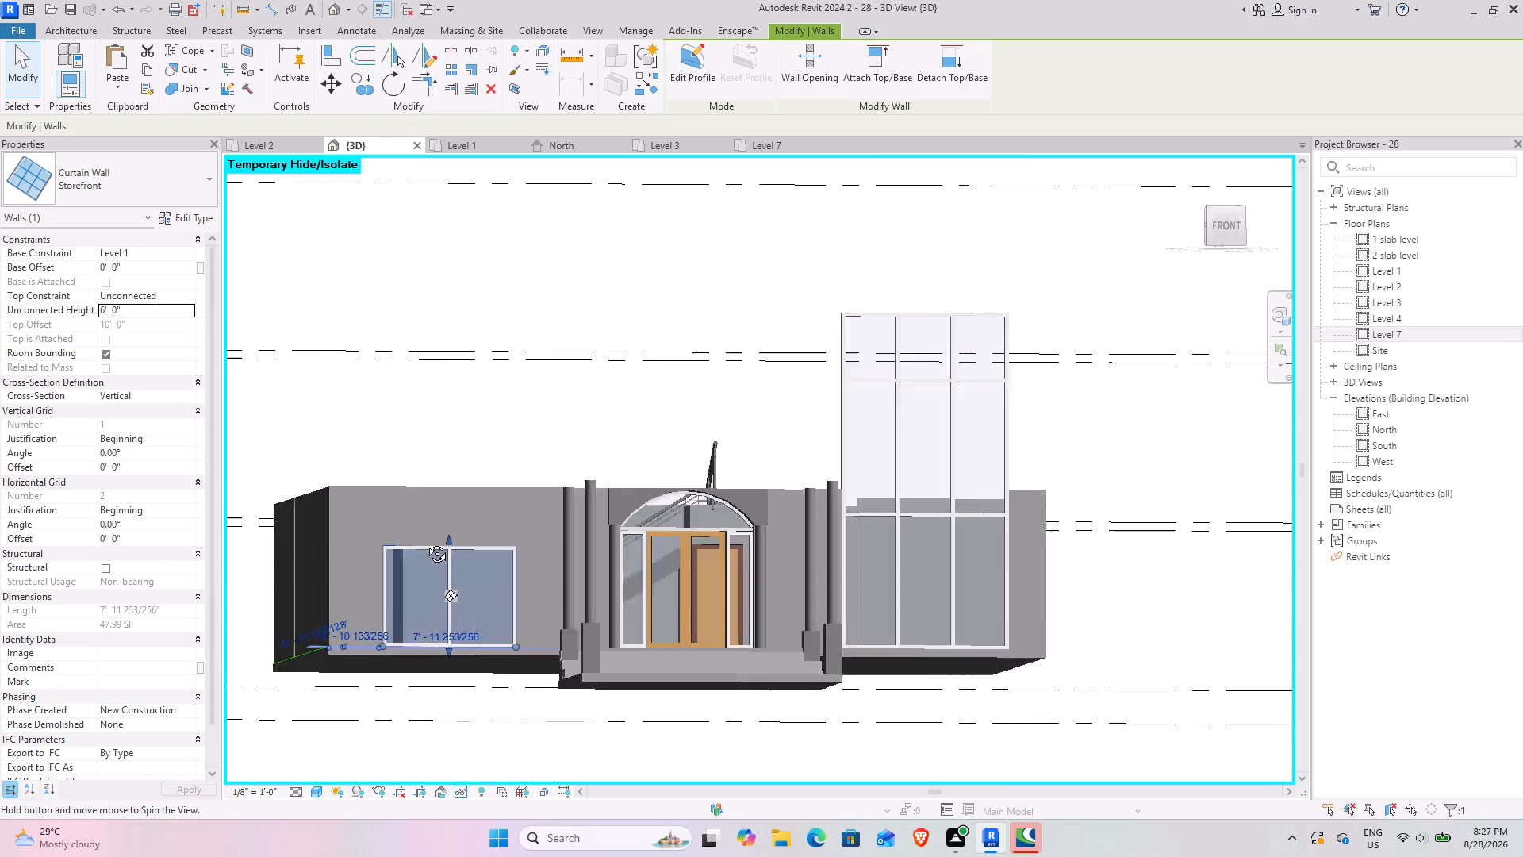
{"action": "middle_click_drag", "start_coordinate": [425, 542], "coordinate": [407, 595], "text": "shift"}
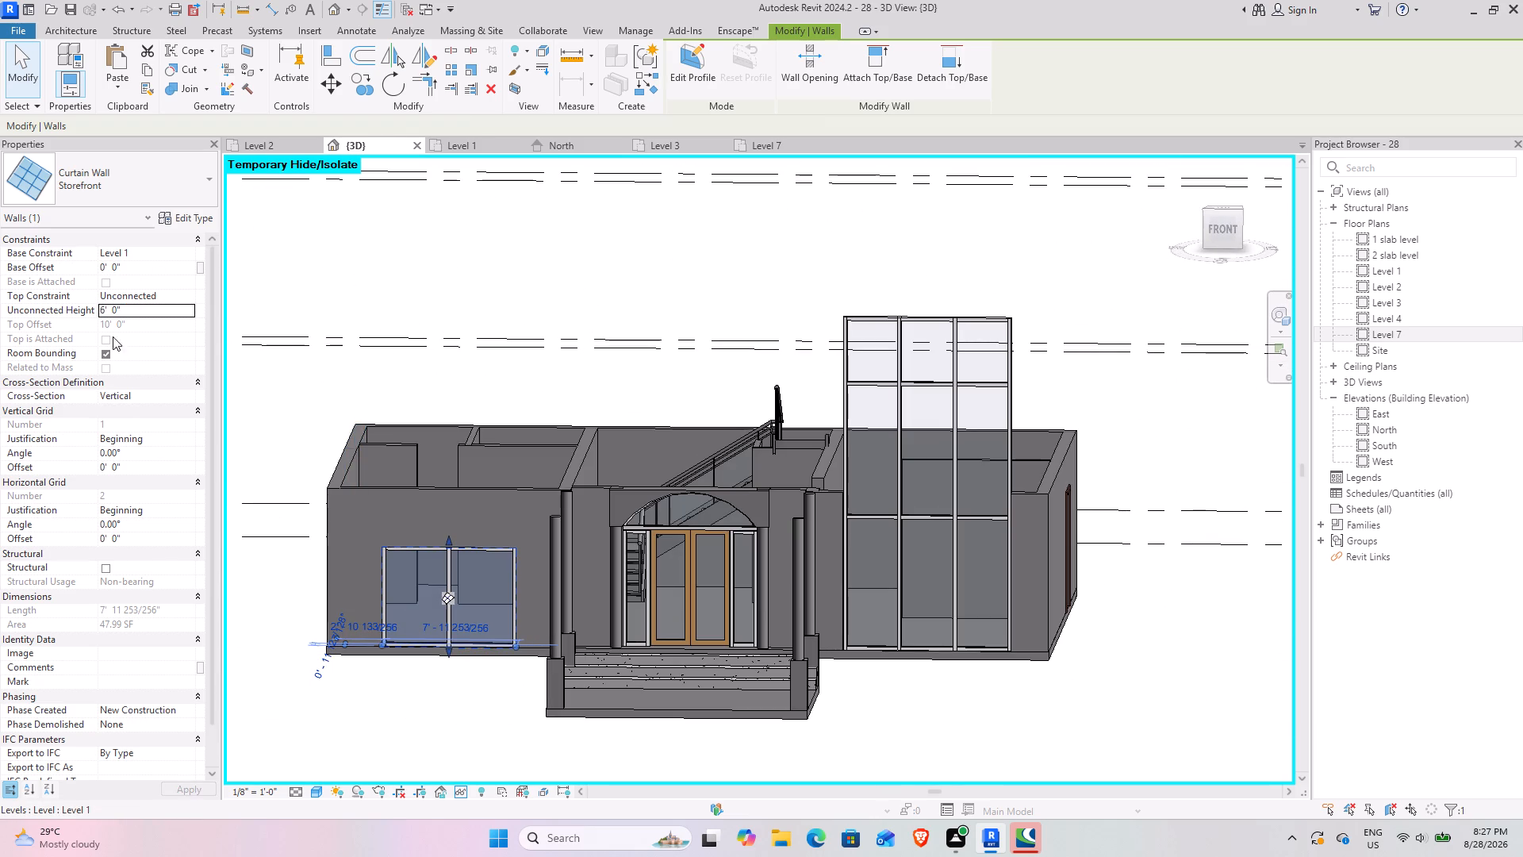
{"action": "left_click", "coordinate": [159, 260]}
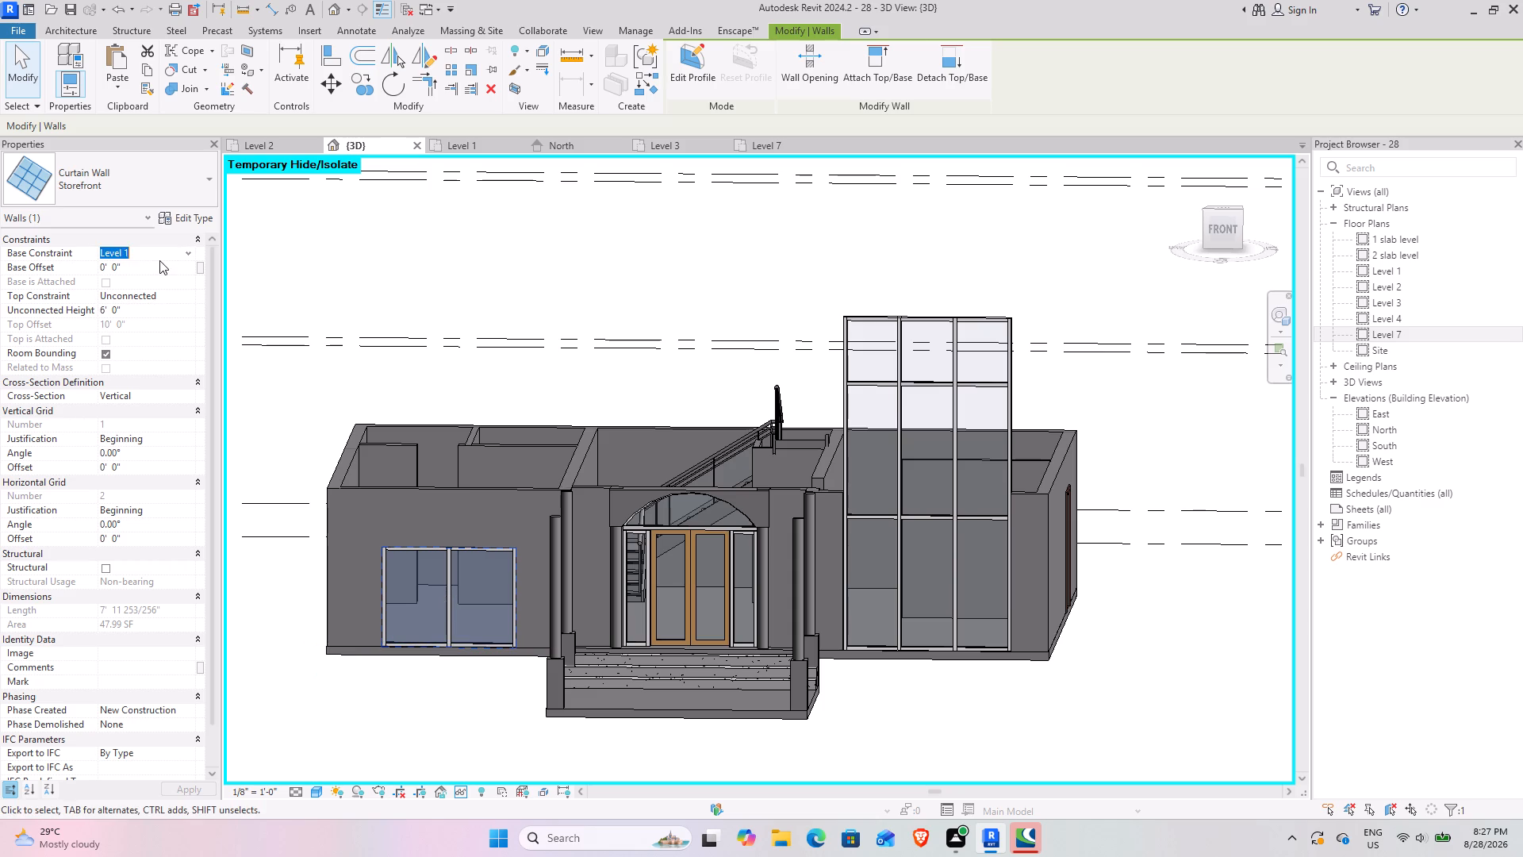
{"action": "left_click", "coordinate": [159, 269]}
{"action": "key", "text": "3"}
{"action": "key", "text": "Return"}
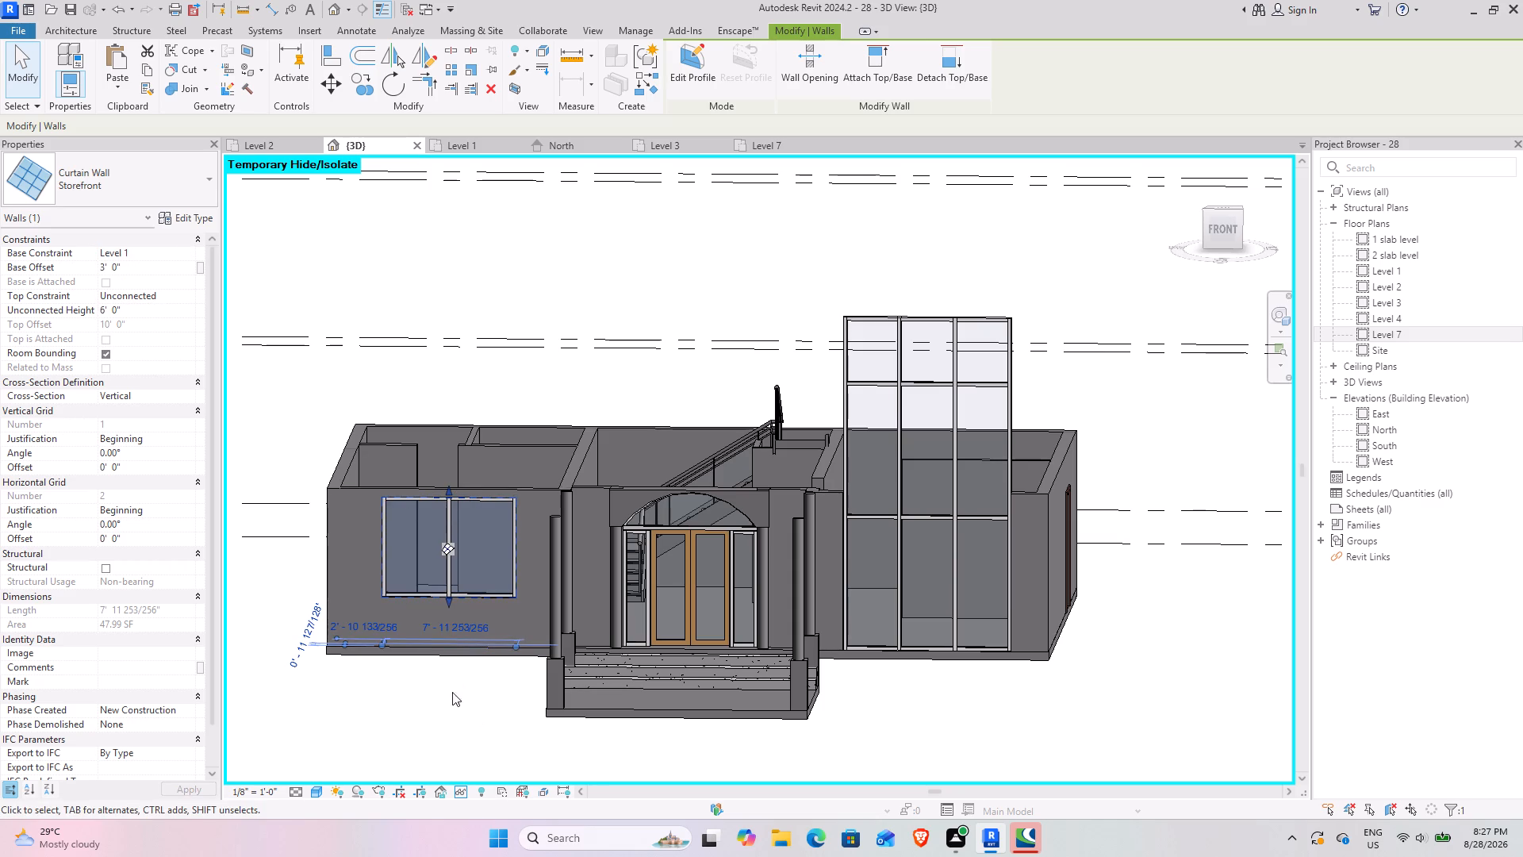
Give the dining room's front Storefront curtain wall an unconnected height of 6' and a base offset of 2' 6".
{"action": "middle_click_drag", "start_coordinate": [432, 677], "coordinate": [454, 700], "text": "shift"}
{"action": "middle_click_drag", "start_coordinate": [396, 715], "coordinate": [385, 699], "text": "shift"}
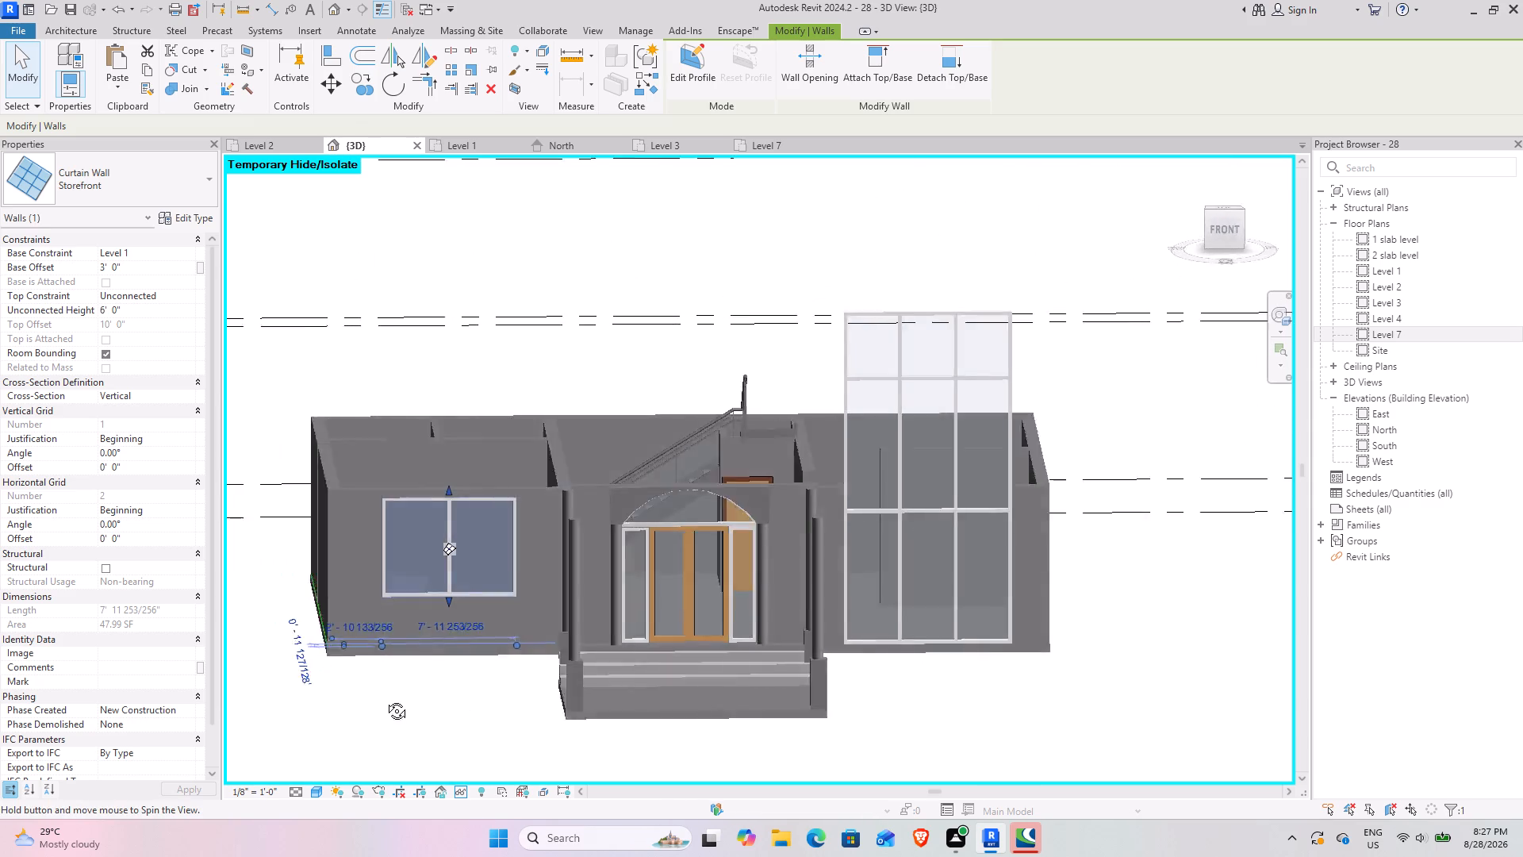
{"action": "middle_click_drag", "start_coordinate": [385, 699], "coordinate": [323, 718], "text": "shift"}
{"action": "left_click", "coordinate": [336, 704]}
{"action": "middle_click_drag", "start_coordinate": [336, 702], "coordinate": [439, 674], "text": "shift"}
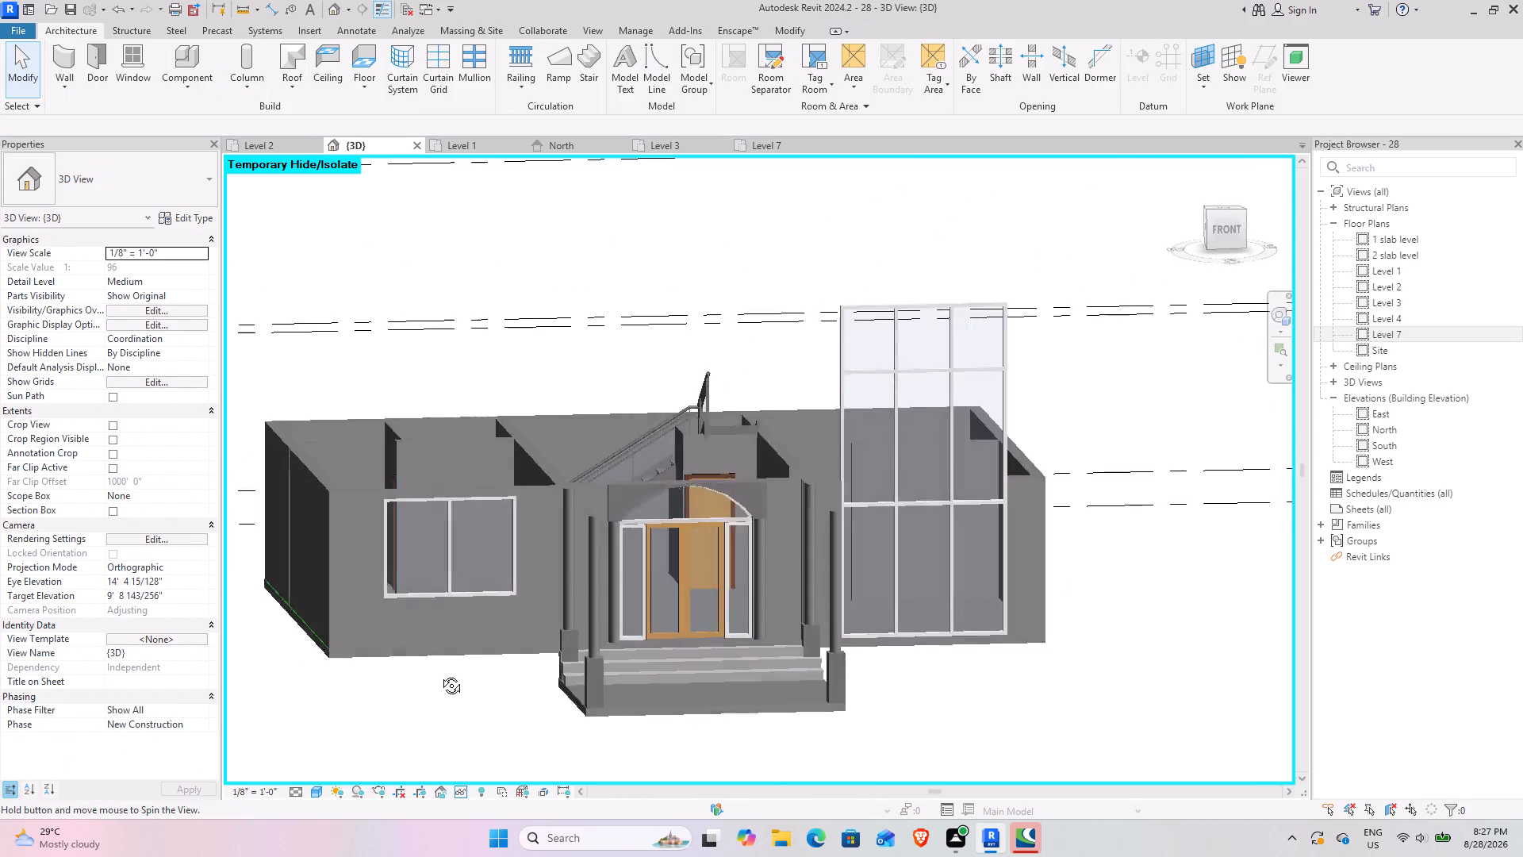
{"action": "middle_click_drag", "start_coordinate": [439, 674], "coordinate": [402, 718], "text": "shift"}
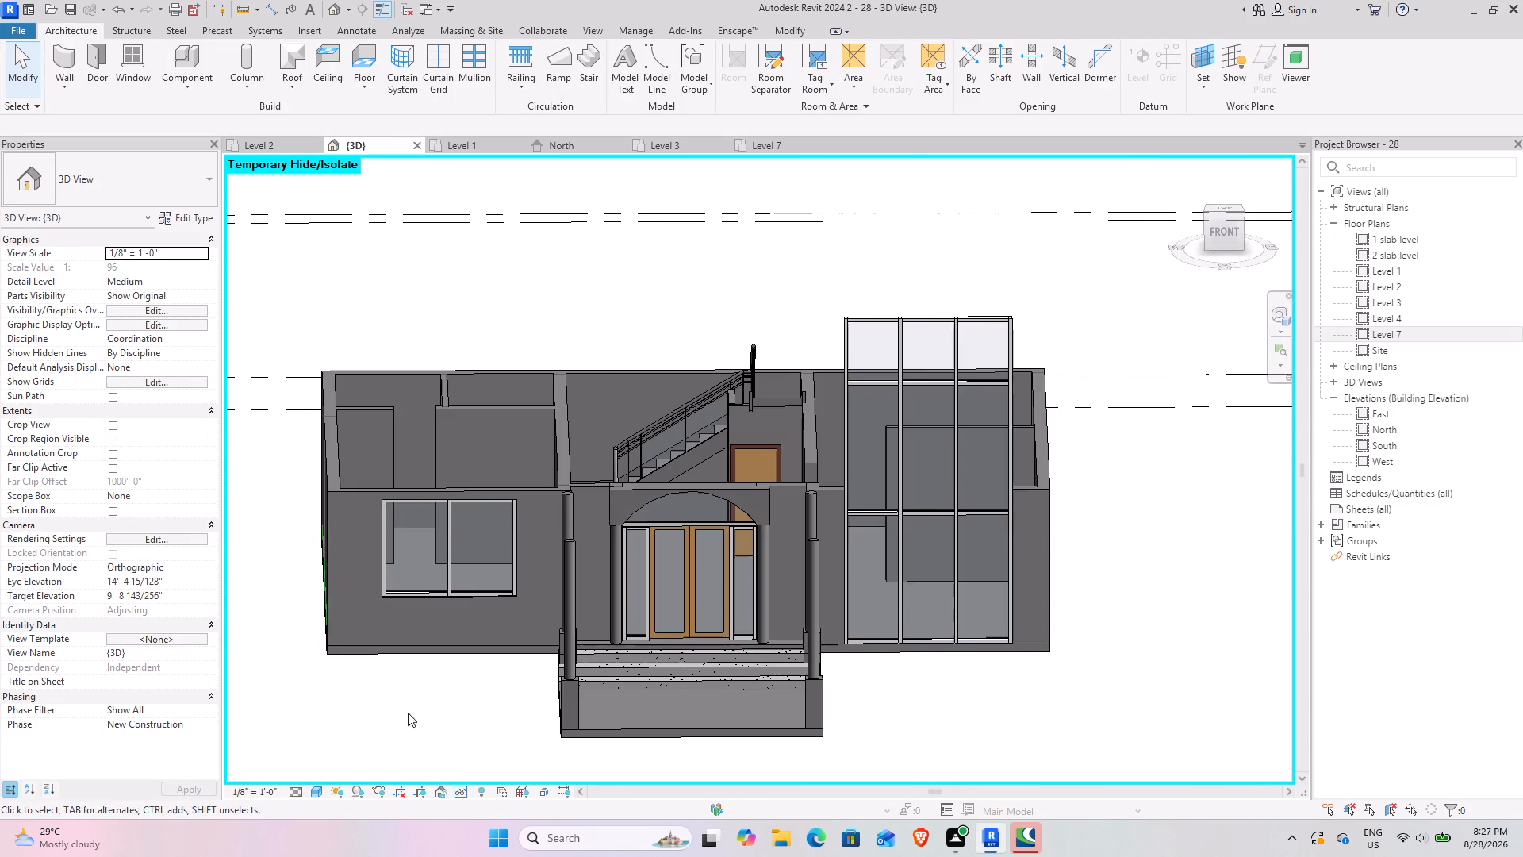
{"action": "left_click", "coordinate": [949, 332]}
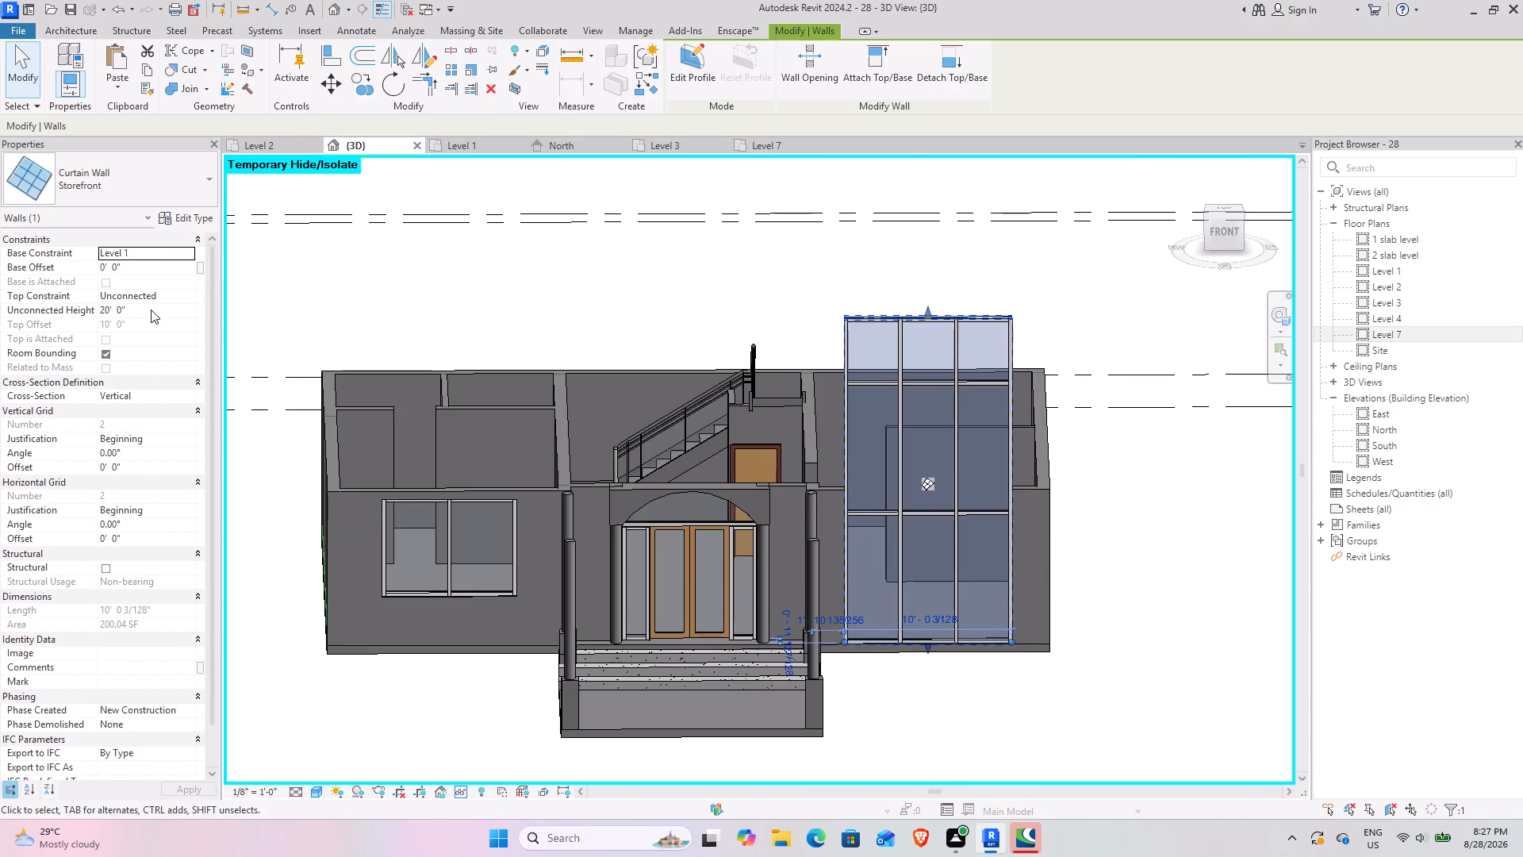
{"action": "left_click", "coordinate": [151, 309]}
{"action": "key", "text": "6"}
{"action": "key", "text": "Return"}
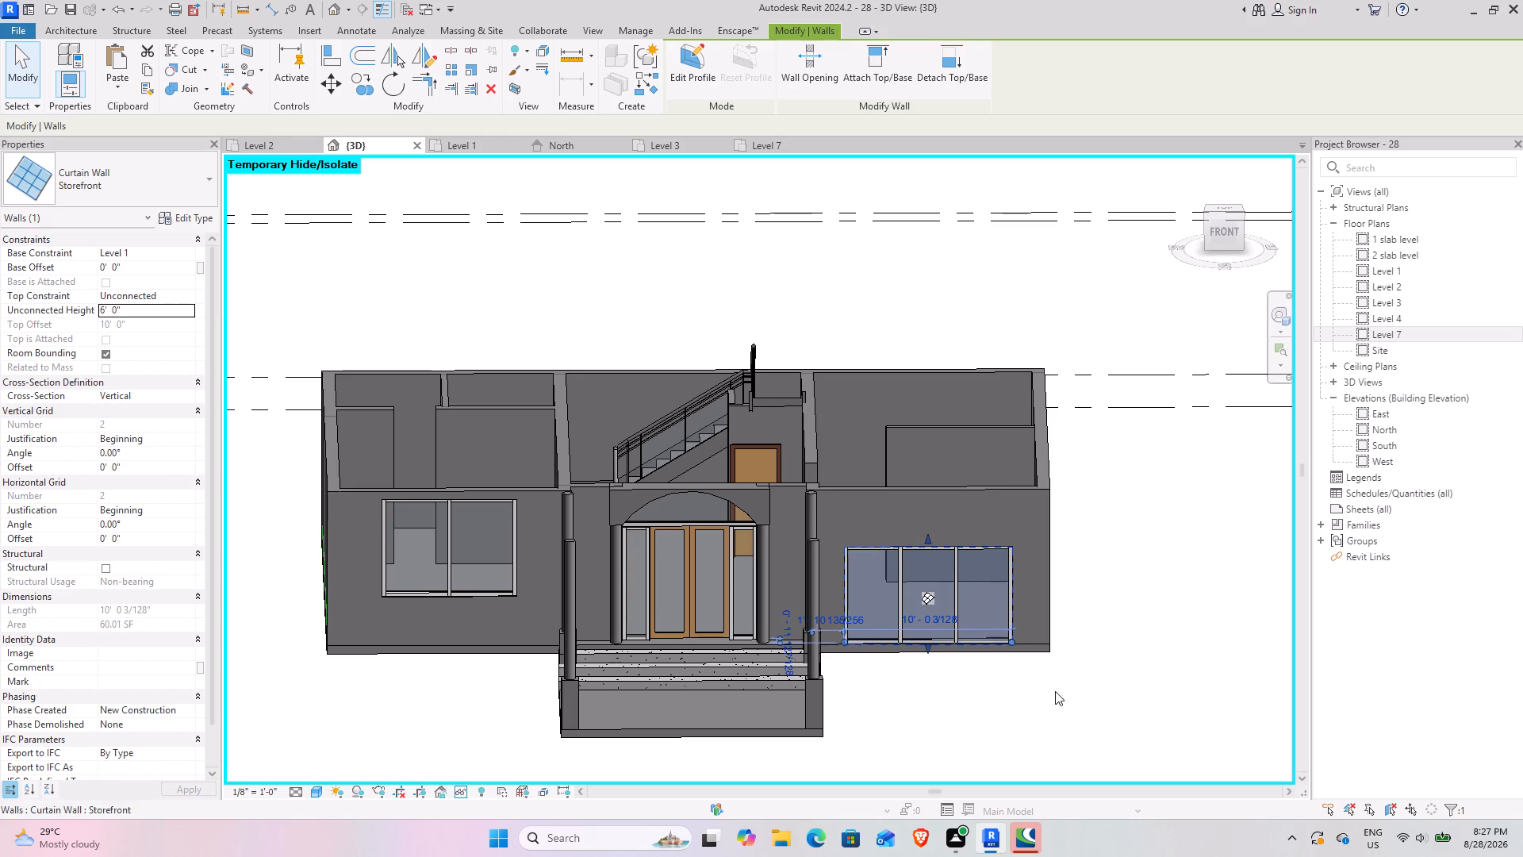
{"action": "left_click", "coordinate": [155, 269]}
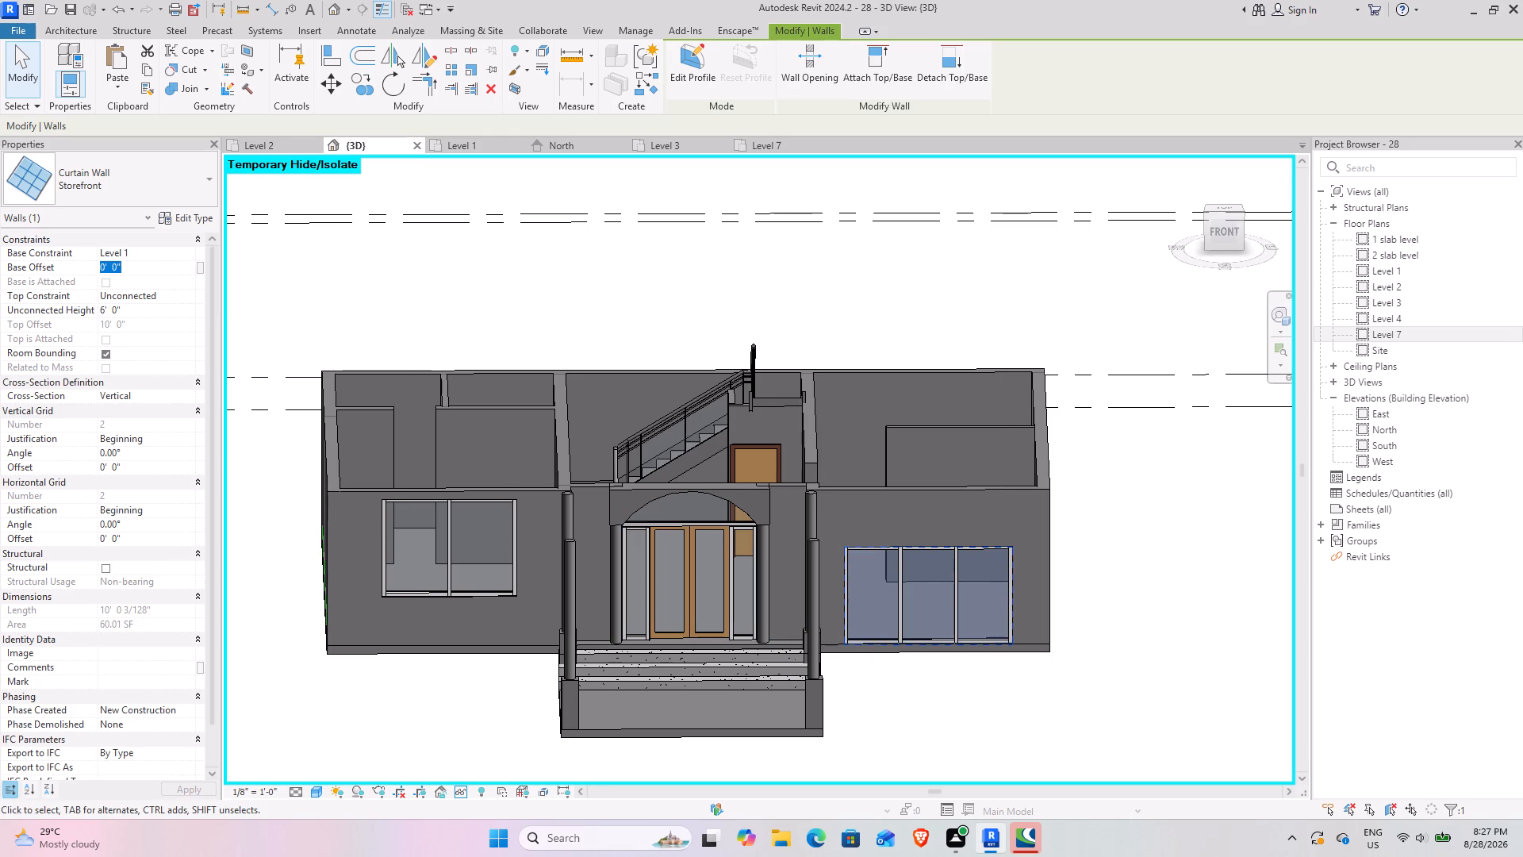
{"action": "type", "text": "2.5"}
{"action": "key", "text": "Return"}
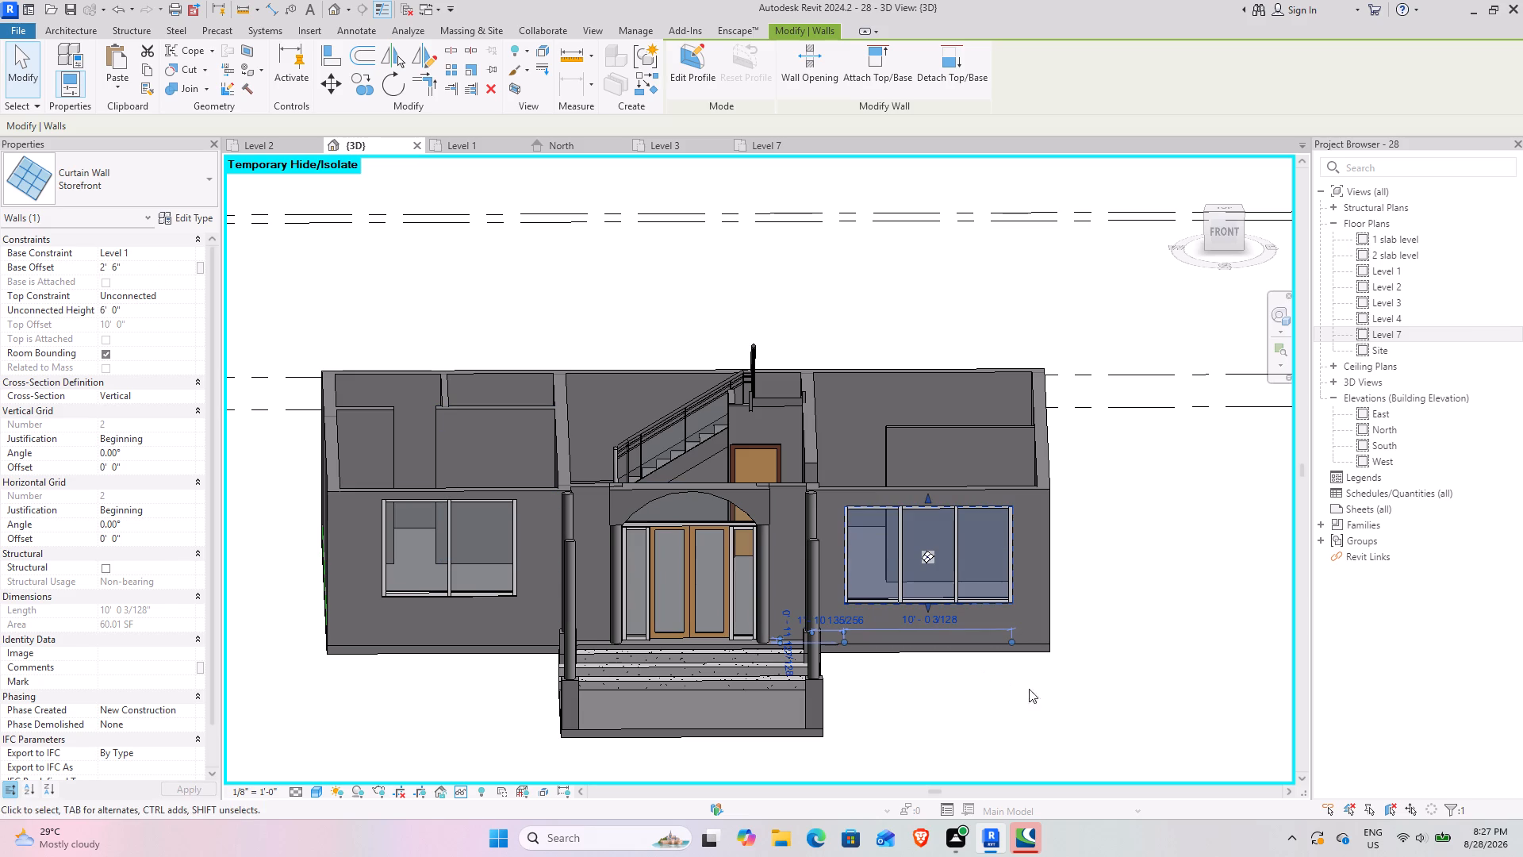
{"action": "left_click", "coordinate": [1057, 715]}
Set the base offset of the bedroom's Storefront curtain wall to 2' 6".
{"action": "left_click", "coordinate": [505, 521]}
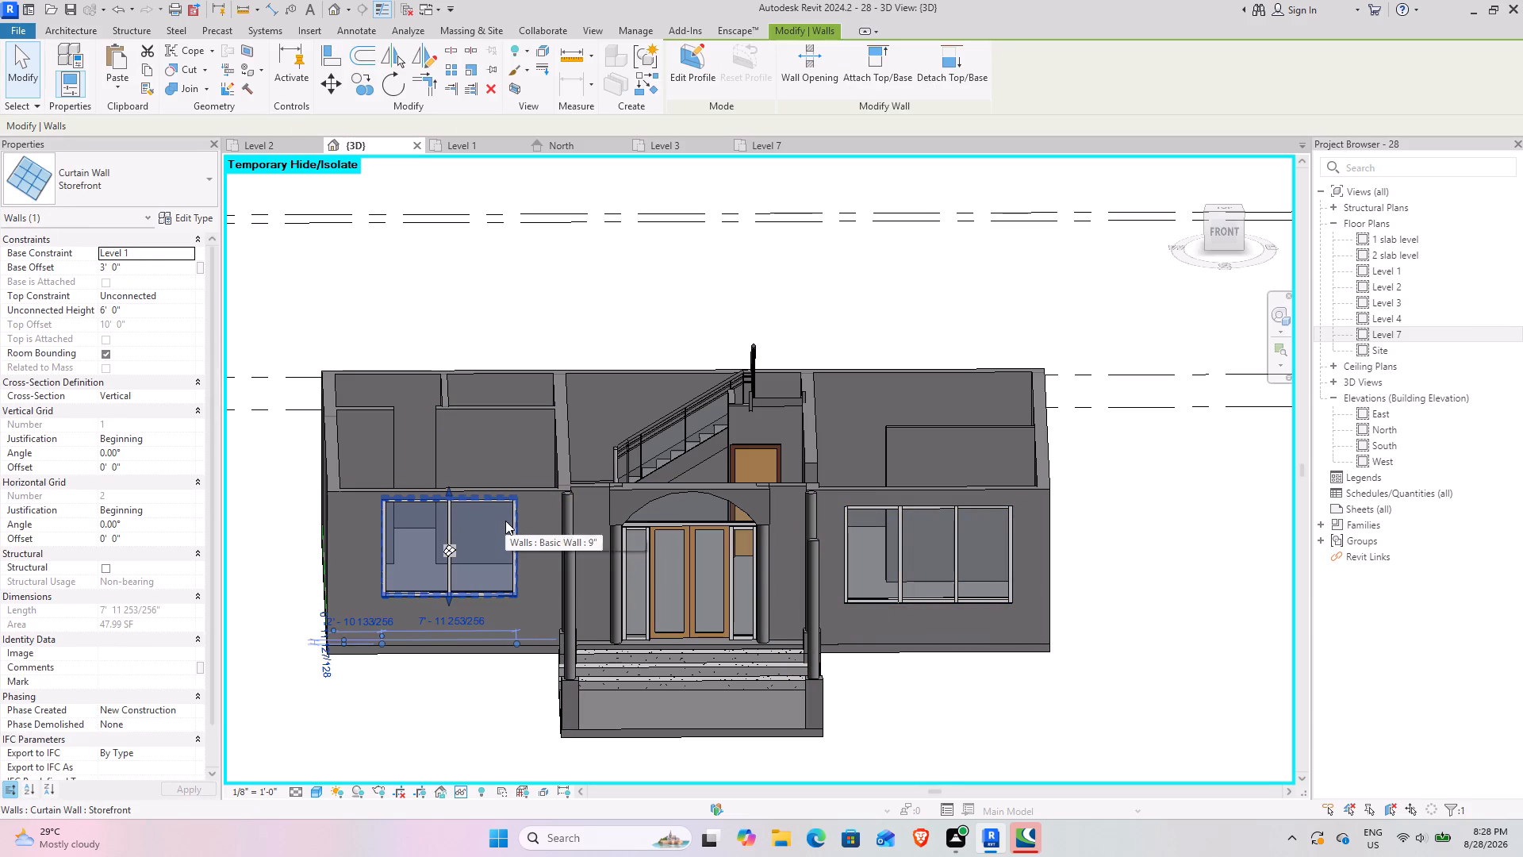
{"action": "left_click", "coordinate": [132, 269]}
{"action": "type", "text": "2.5"}
{"action": "key", "text": "Return"}
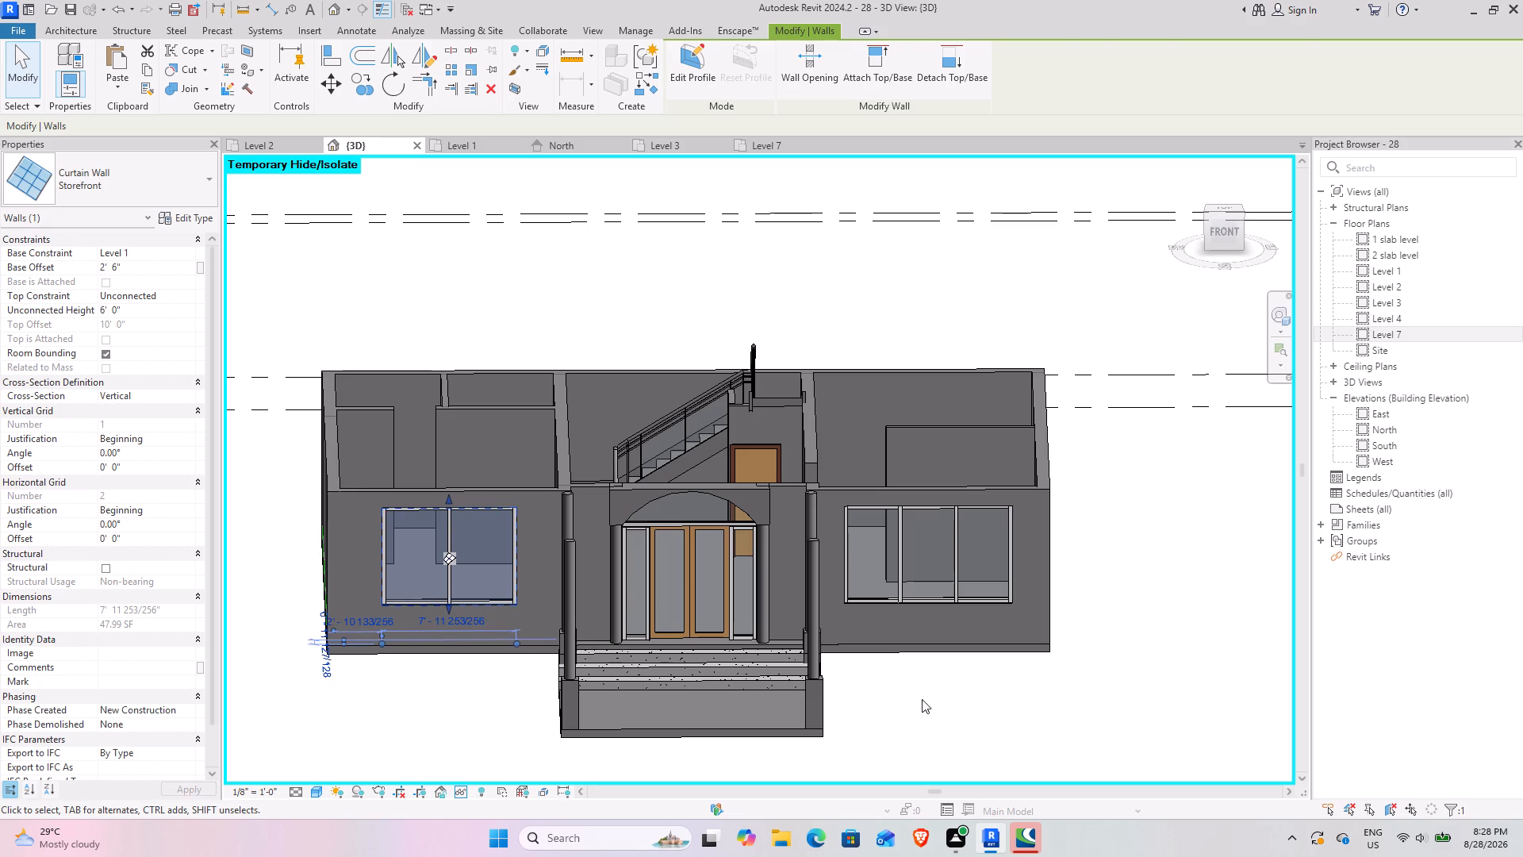
{"action": "left_click", "coordinate": [946, 707]}
{"action": "middle_click_drag", "start_coordinate": [857, 691], "coordinate": [808, 685], "text": "shift"}
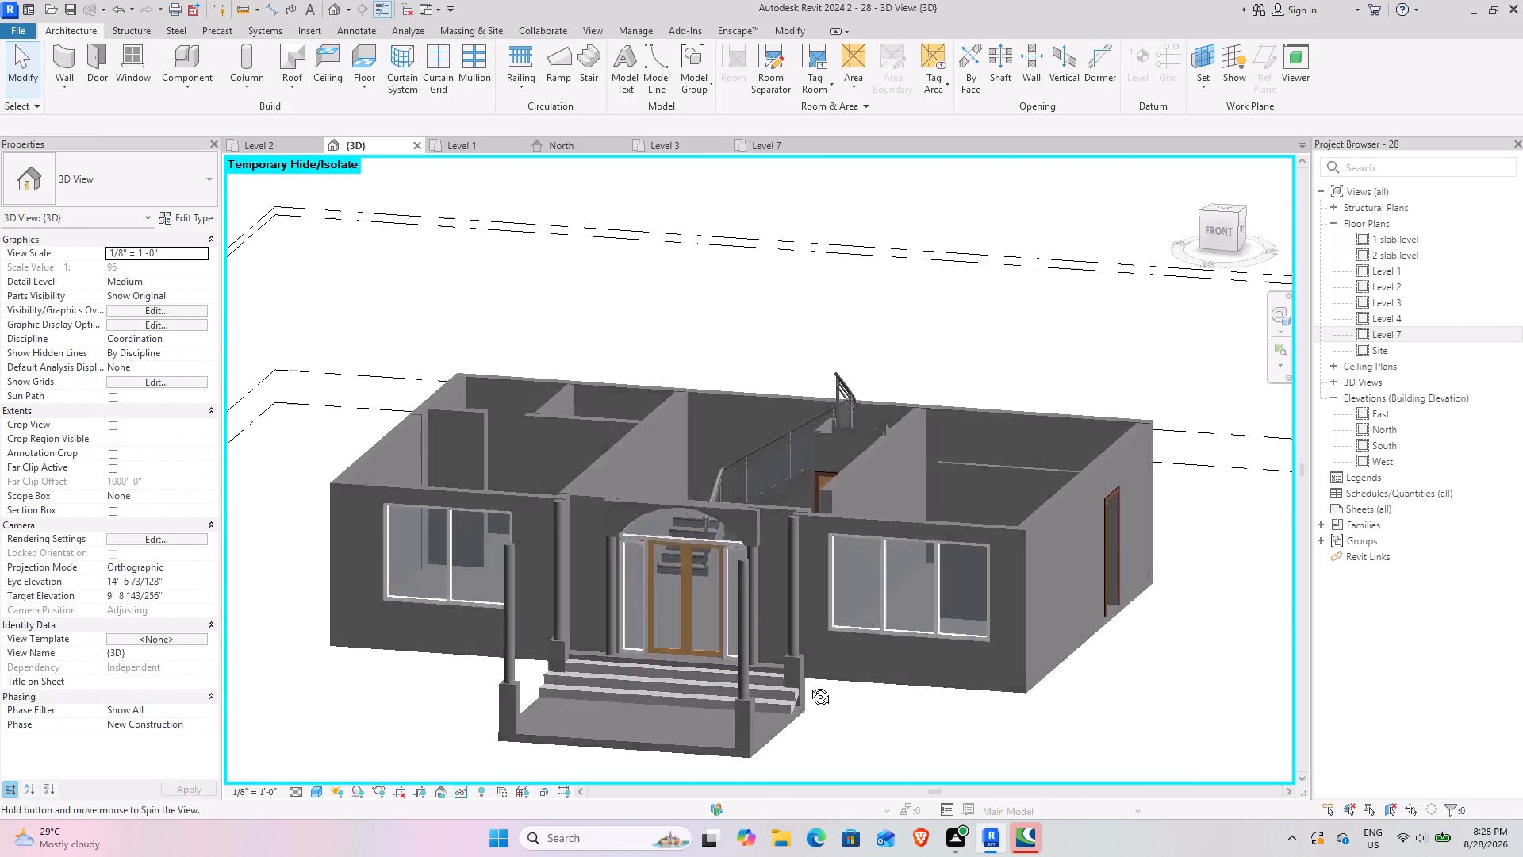
Examine the front Storefront curtain wall windows and the entrance from several angles in the 3D view.
{"action": "middle_click_drag", "start_coordinate": [808, 685], "coordinate": [1057, 648], "text": "shift"}
{"action": "scroll", "coordinate": [1050, 648], "scroll_direction": "down", "scroll_amount": 2}
{"action": "middle_click_drag", "start_coordinate": [1037, 651], "coordinate": [1013, 647], "text": "shift"}
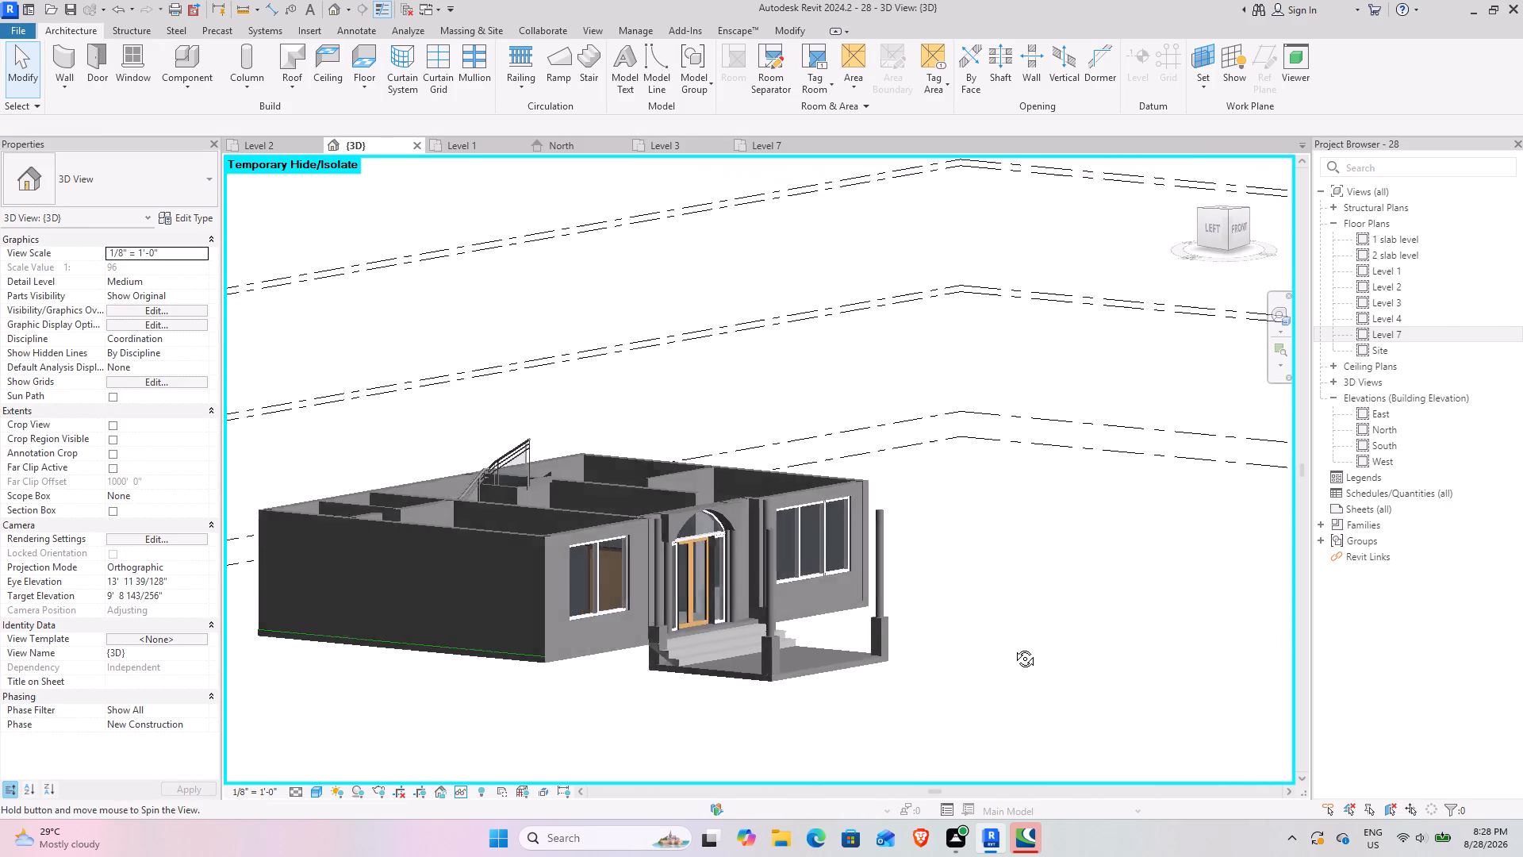
{"action": "middle_click_drag", "start_coordinate": [1013, 647], "coordinate": [769, 686], "text": "shift"}
{"action": "scroll", "coordinate": [917, 628], "scroll_direction": "up", "scroll_amount": 4}
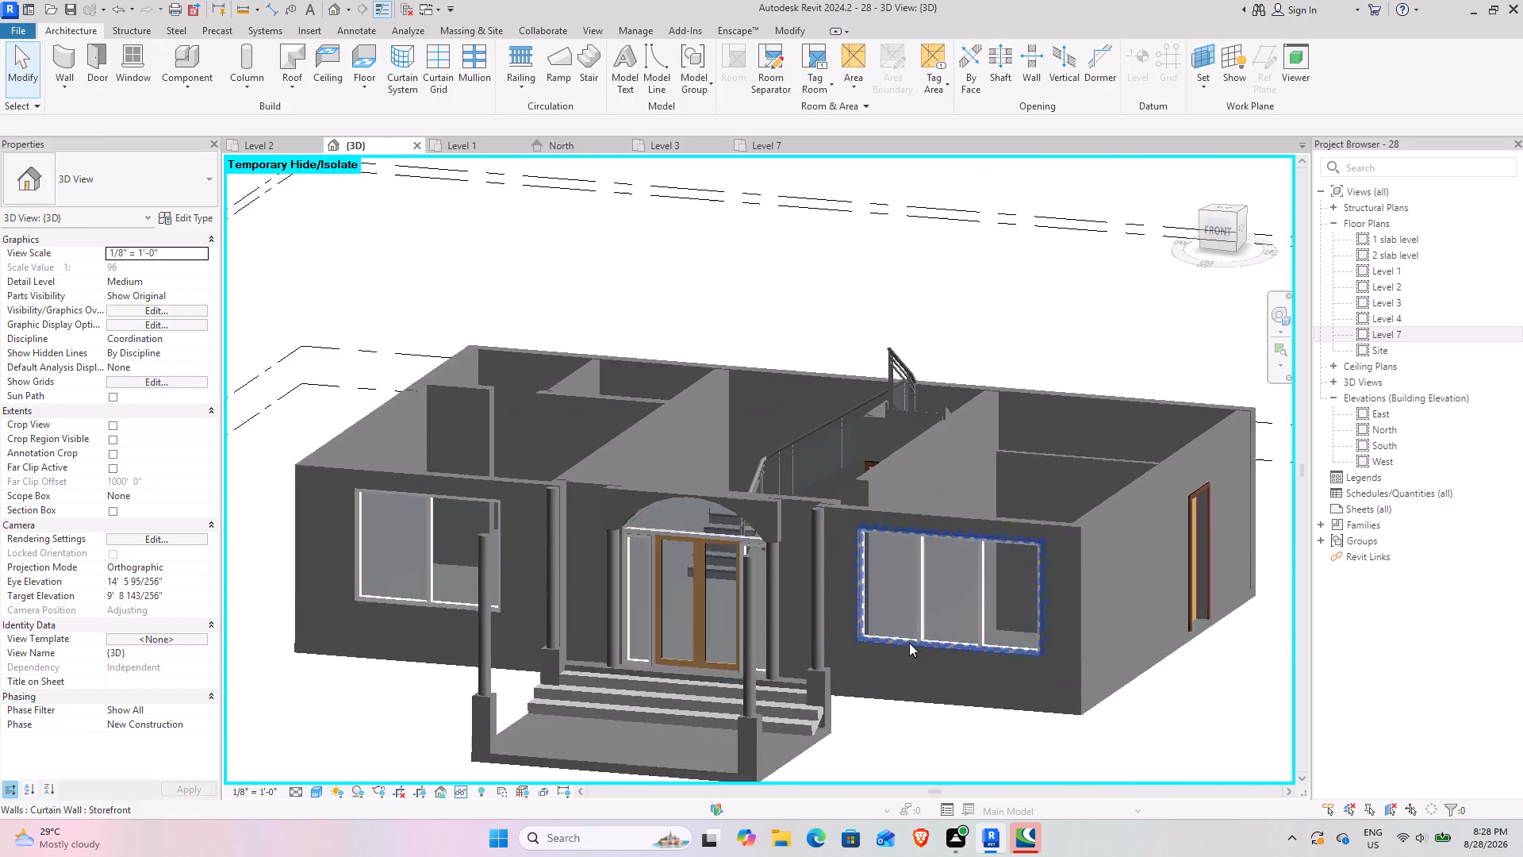
{"action": "scroll", "coordinate": [909, 643], "scroll_direction": "up", "scroll_amount": 2}
{"action": "middle_click_drag", "start_coordinate": [857, 692], "coordinate": [813, 605], "text": "shift"}
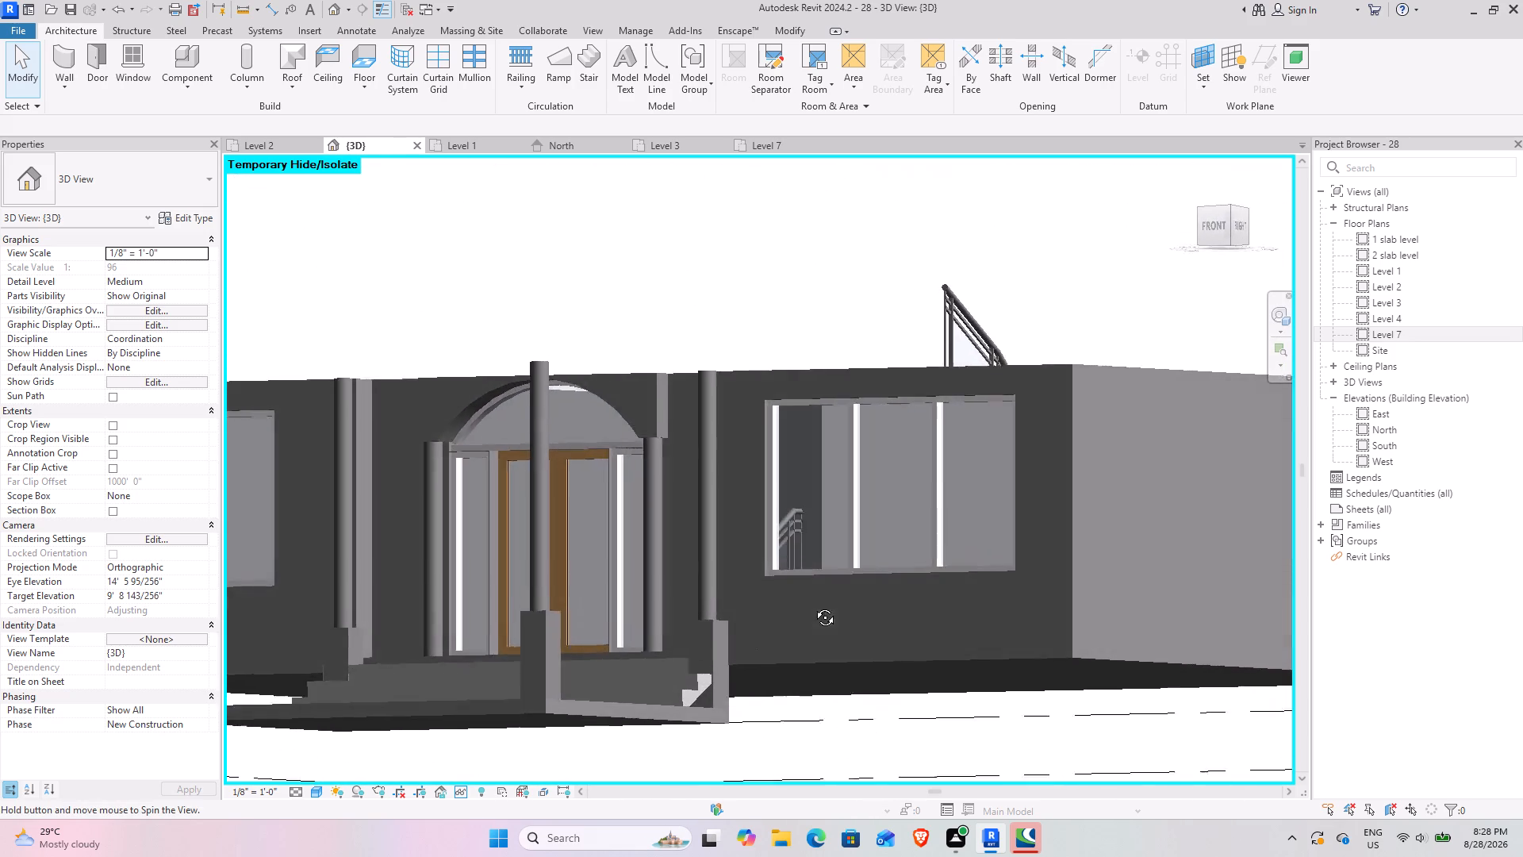
{"action": "middle_click_drag", "start_coordinate": [813, 605], "coordinate": [1030, 592], "text": "shift"}
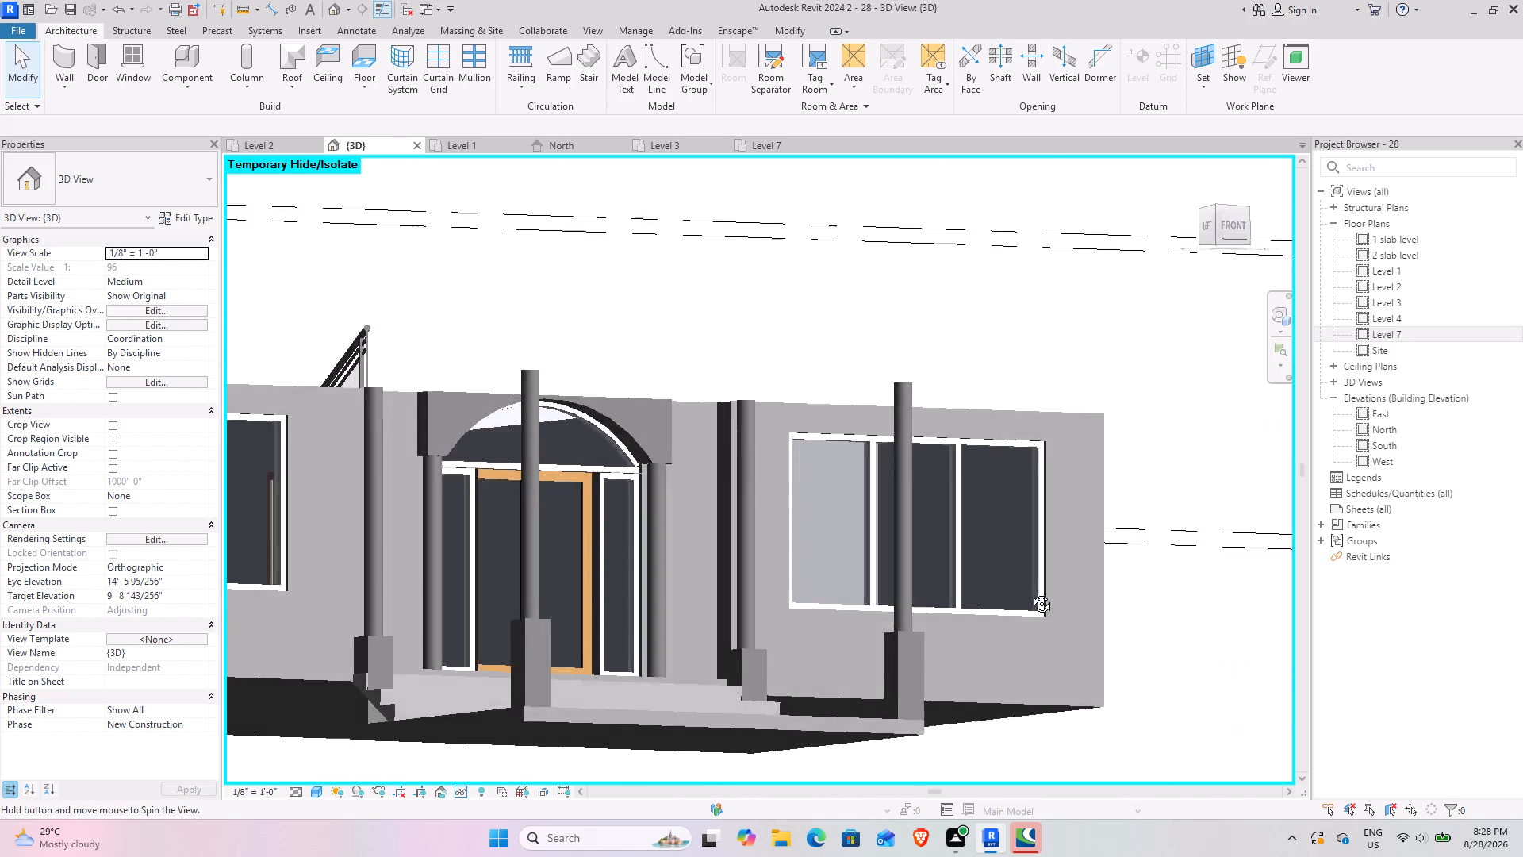
{"action": "middle_click_drag", "start_coordinate": [1030, 592], "coordinate": [902, 726], "text": "shift"}
{"action": "scroll", "coordinate": [861, 683], "scroll_direction": "down", "scroll_amount": 4}
{"action": "middle_click_drag", "start_coordinate": [662, 667], "coordinate": [712, 643], "text": "shift"}
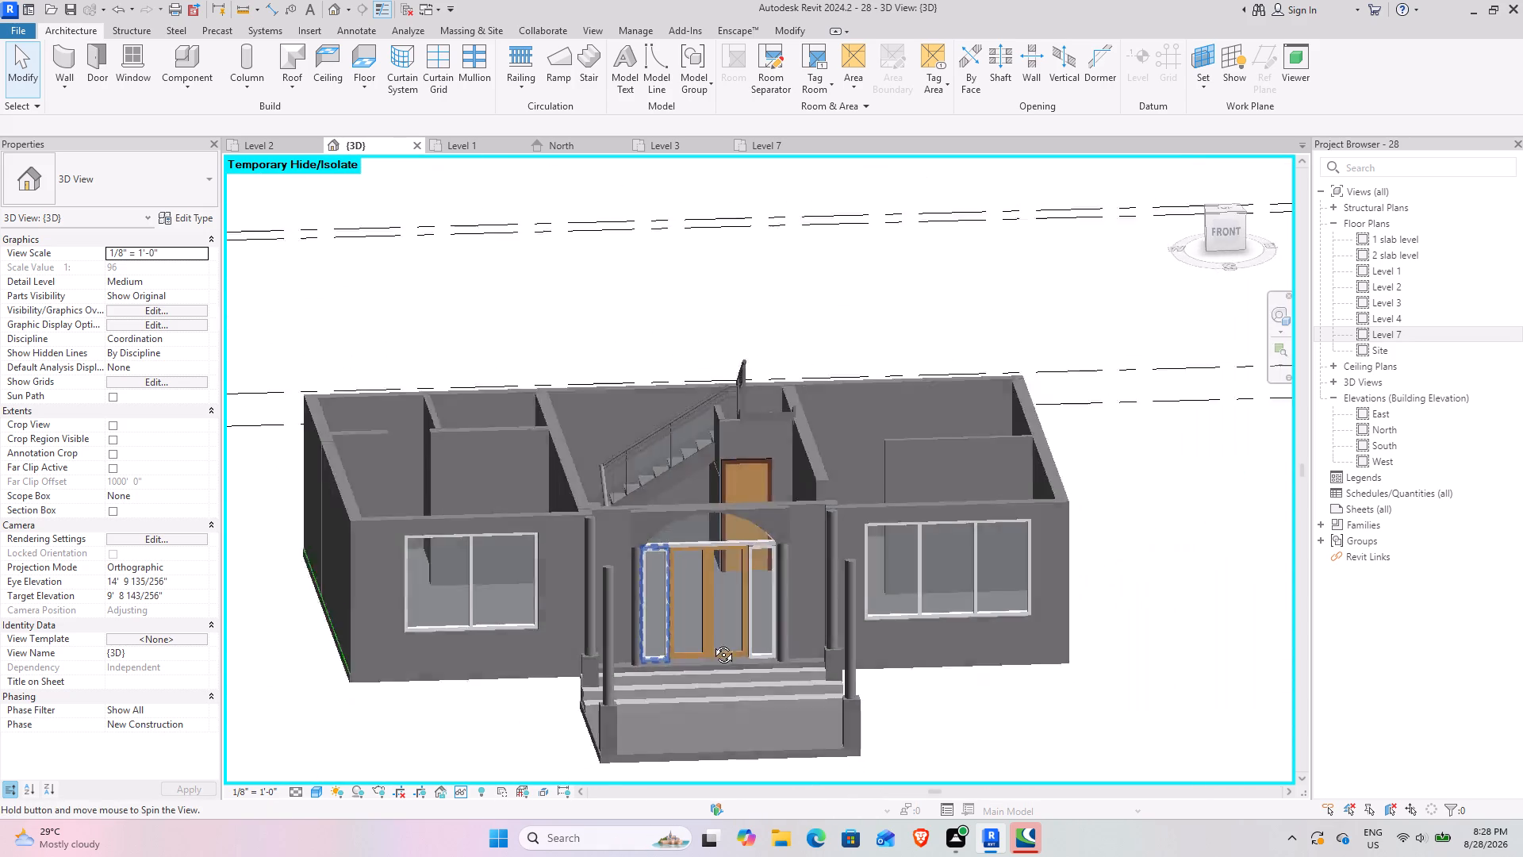
{"action": "middle_click_drag", "start_coordinate": [712, 643], "coordinate": [626, 671], "text": "shift"}
{"action": "scroll", "coordinate": [887, 741], "scroll_direction": "down", "scroll_amount": 3}
{"action": "middle_click_drag", "start_coordinate": [767, 725], "coordinate": [754, 717], "text": "shift"}
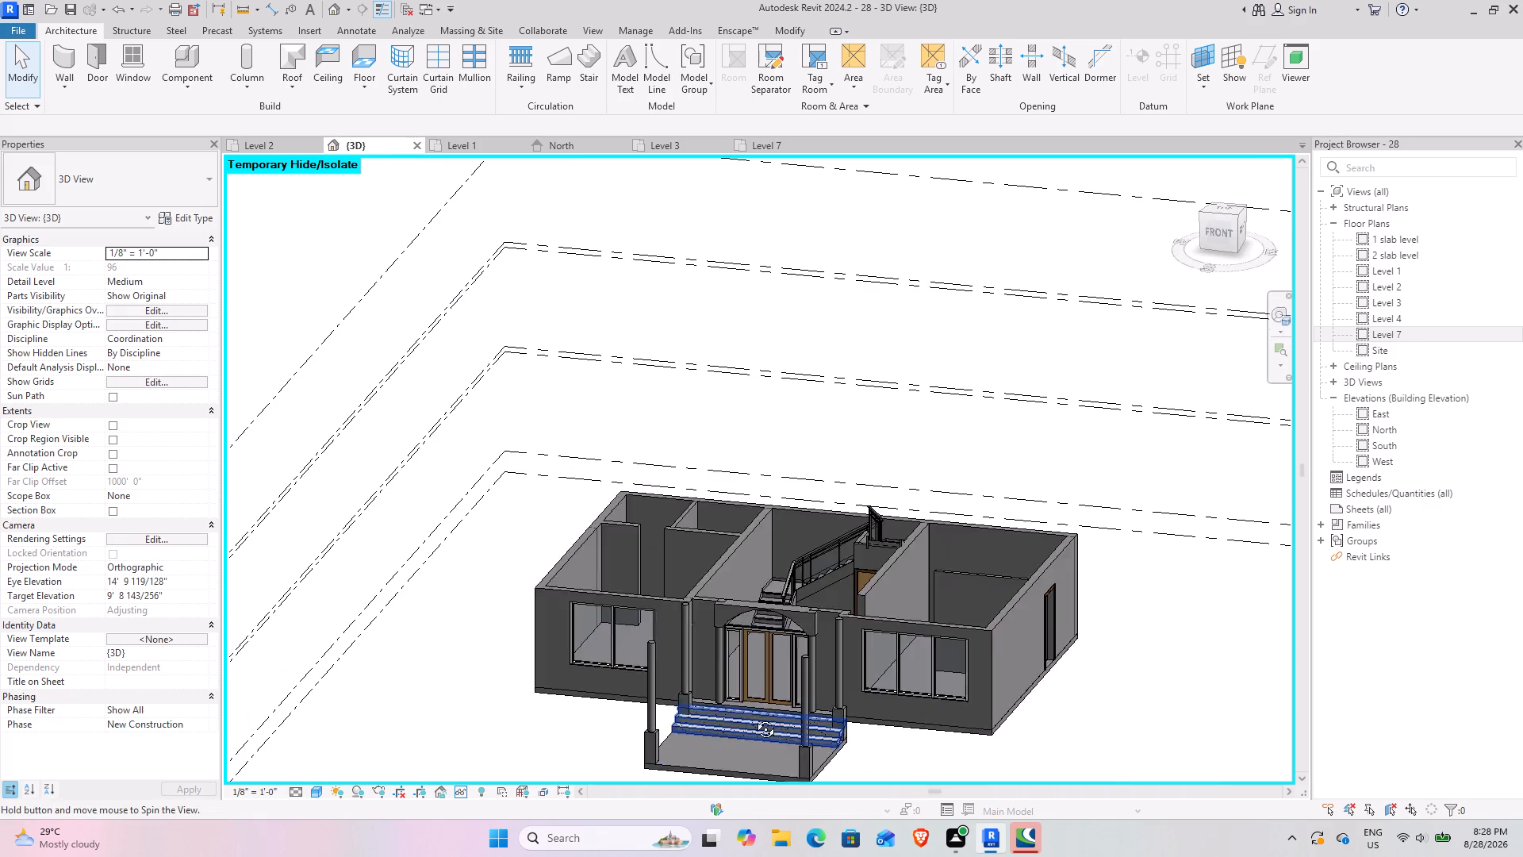
{"action": "middle_click_drag", "start_coordinate": [754, 717], "coordinate": [754, 763], "text": "shift"}
{"action": "middle_click_drag", "start_coordinate": [506, 625], "coordinate": [637, 613], "text": "shift"}
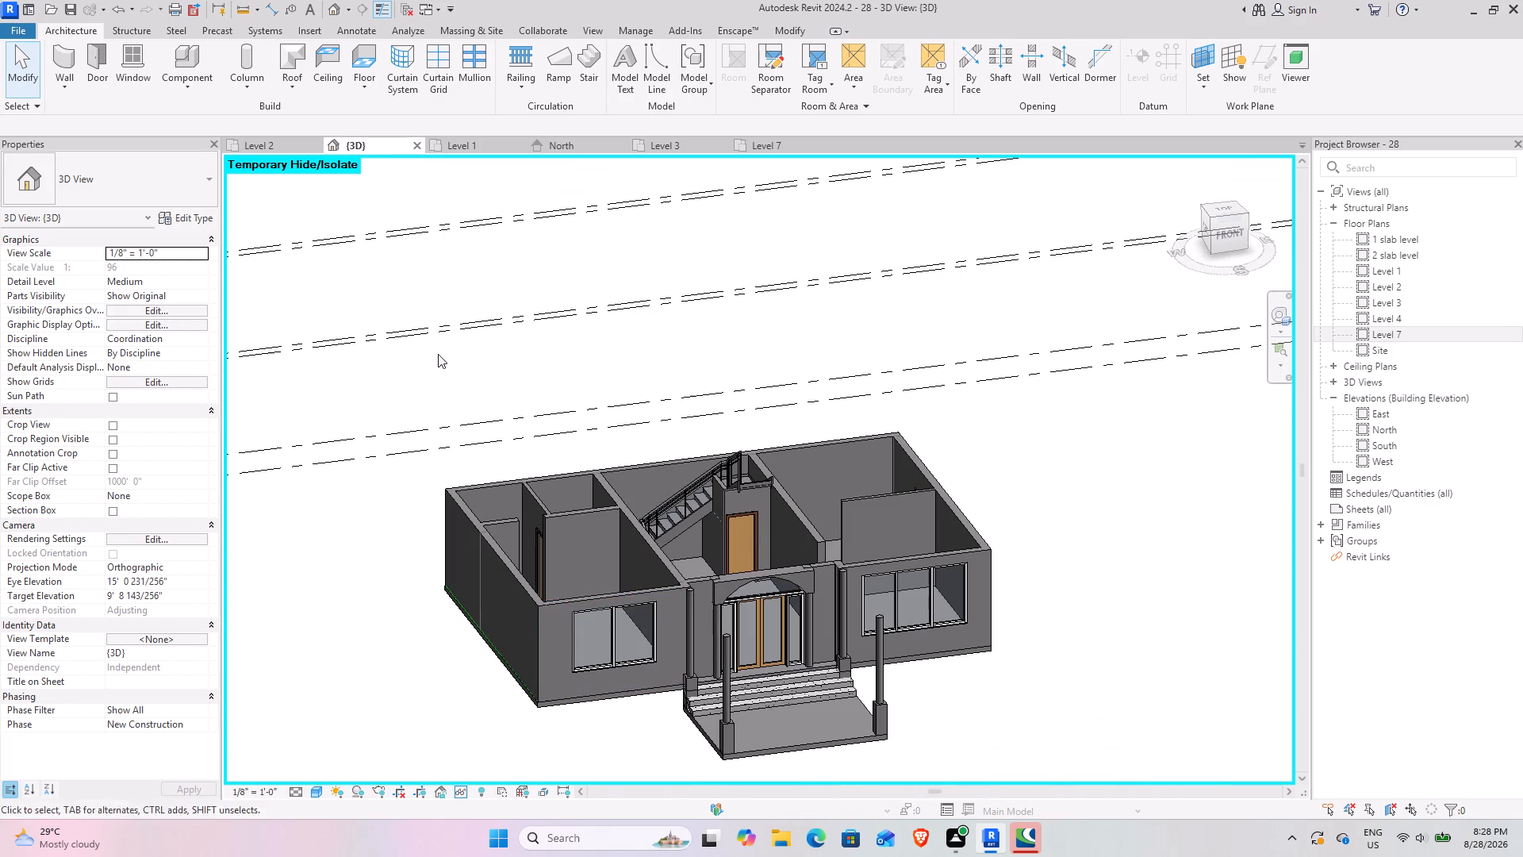
On the Level 1 plan, start a window for the bedroom's side wall opening using the Window-Double-Hung 24" x 42" type.
{"action": "left_click", "coordinate": [476, 145]}
{"action": "scroll", "coordinate": [886, 453], "scroll_direction": "down", "scroll_amount": 3}
{"action": "middle_click_drag", "start_coordinate": [933, 398], "coordinate": [827, 489]}
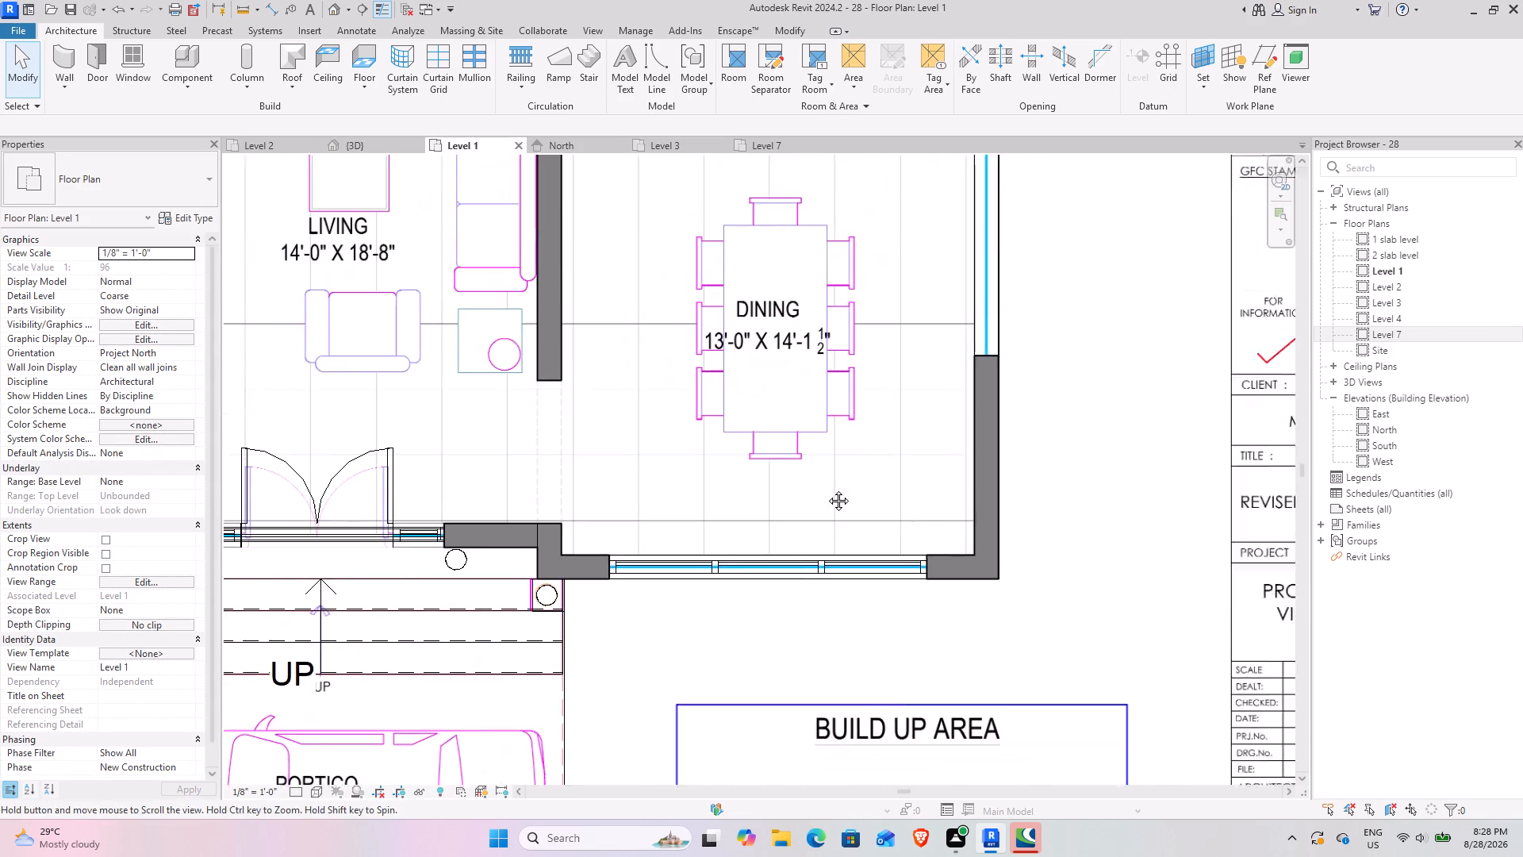
{"action": "middle_click_drag", "start_coordinate": [827, 489], "coordinate": [719, 566]}
{"action": "scroll", "coordinate": [710, 509], "scroll_direction": "down", "scroll_amount": 2}
{"action": "middle_click_drag", "start_coordinate": [639, 500], "coordinate": [865, 343]}
{"action": "scroll", "coordinate": [775, 382], "scroll_direction": "down", "scroll_amount": 3}
{"action": "middle_click_drag", "start_coordinate": [728, 379], "coordinate": [853, 519]}
{"action": "scroll", "coordinate": [382, 544], "scroll_direction": "up", "scroll_amount": 6}
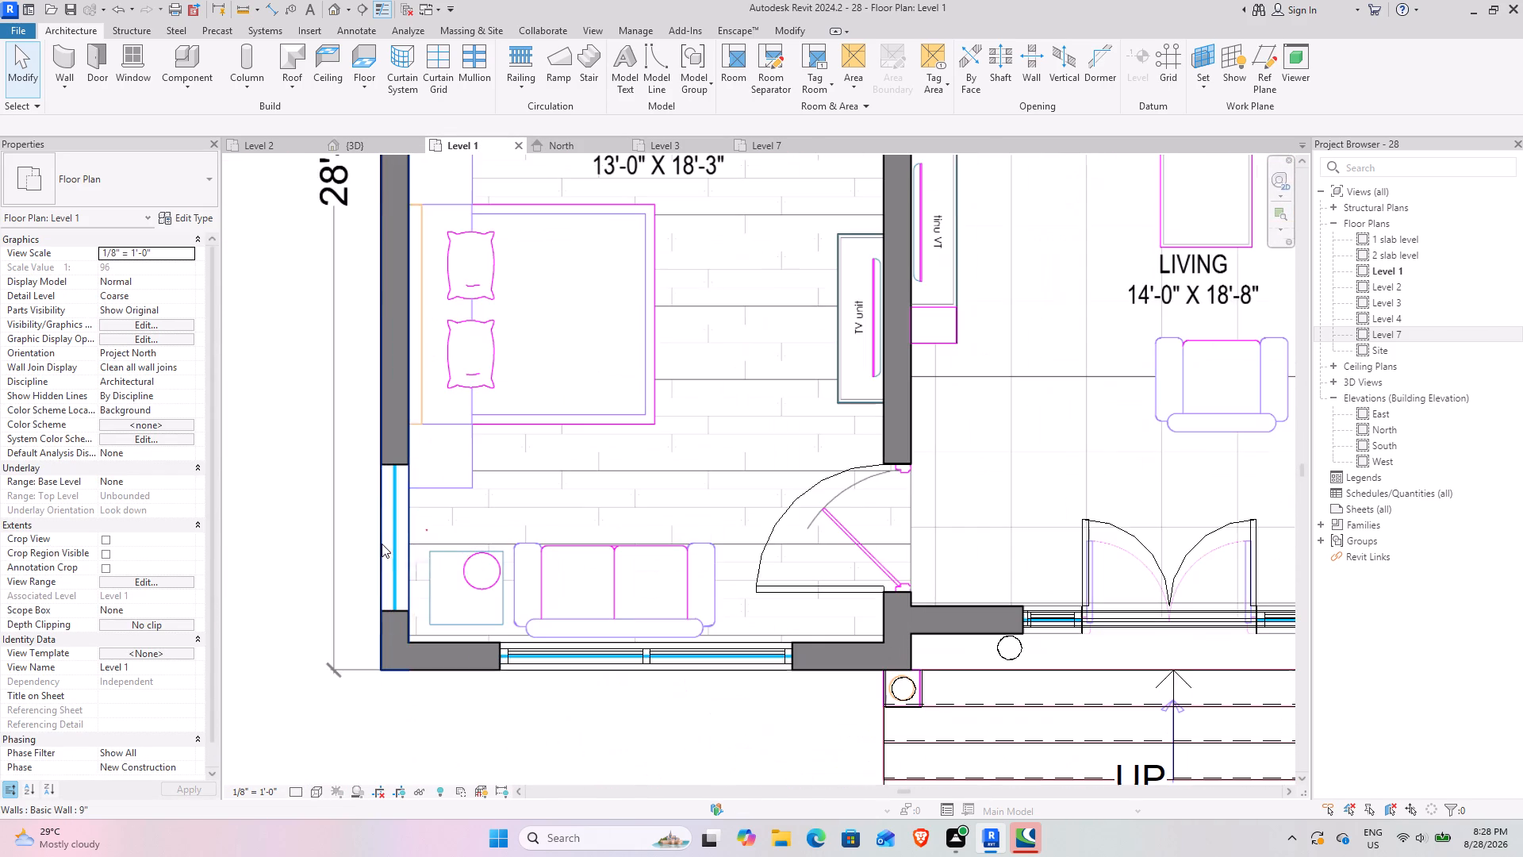
{"action": "left_click", "coordinate": [125, 78]}
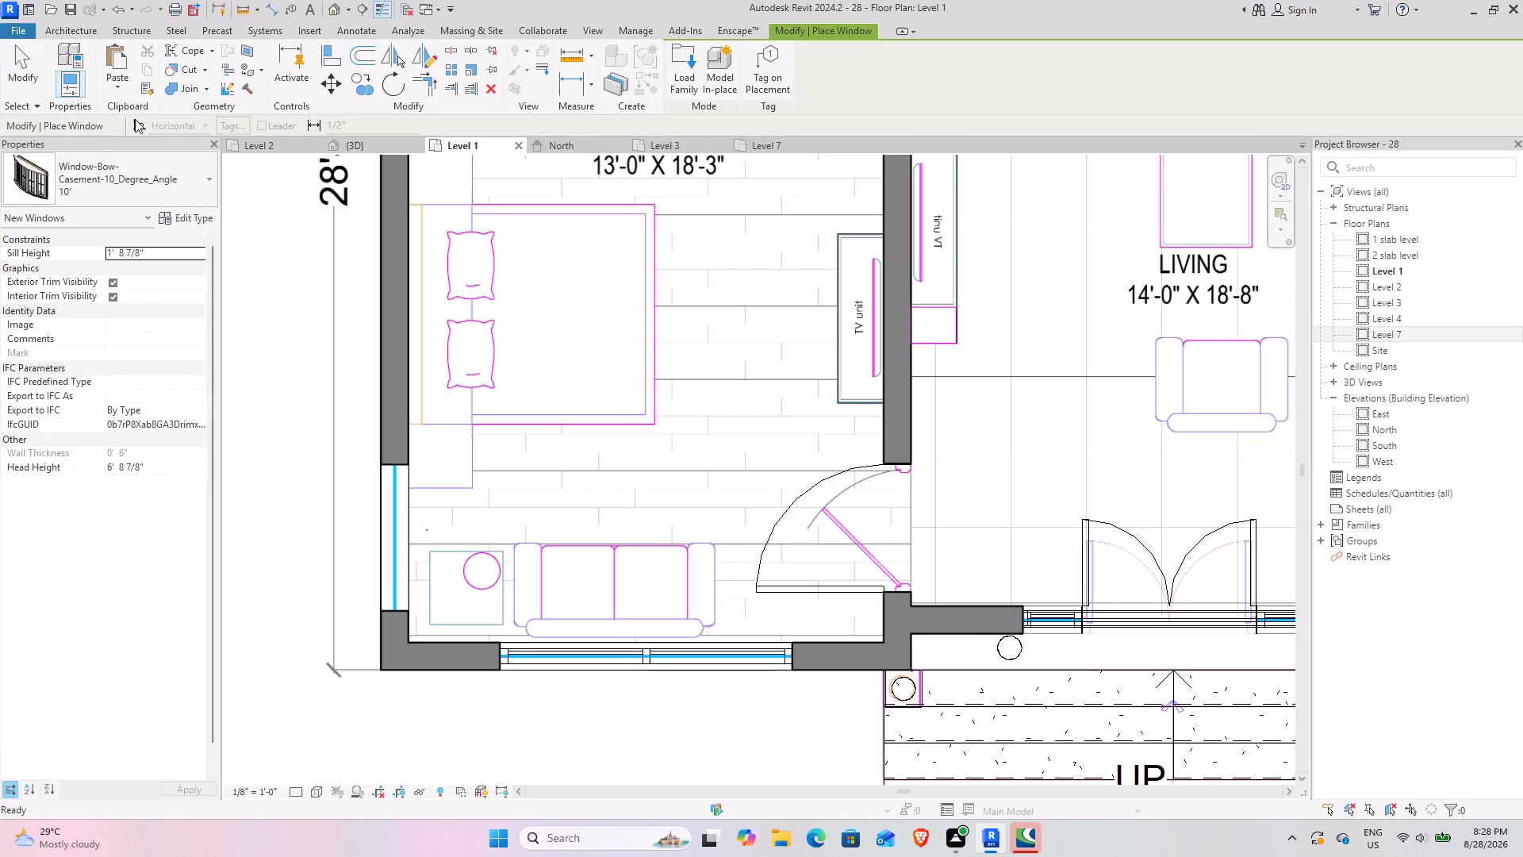
{"action": "left_click", "coordinate": [158, 168]}
{"action": "scroll", "coordinate": [70, 449], "scroll_direction": "down", "scroll_amount": 2}
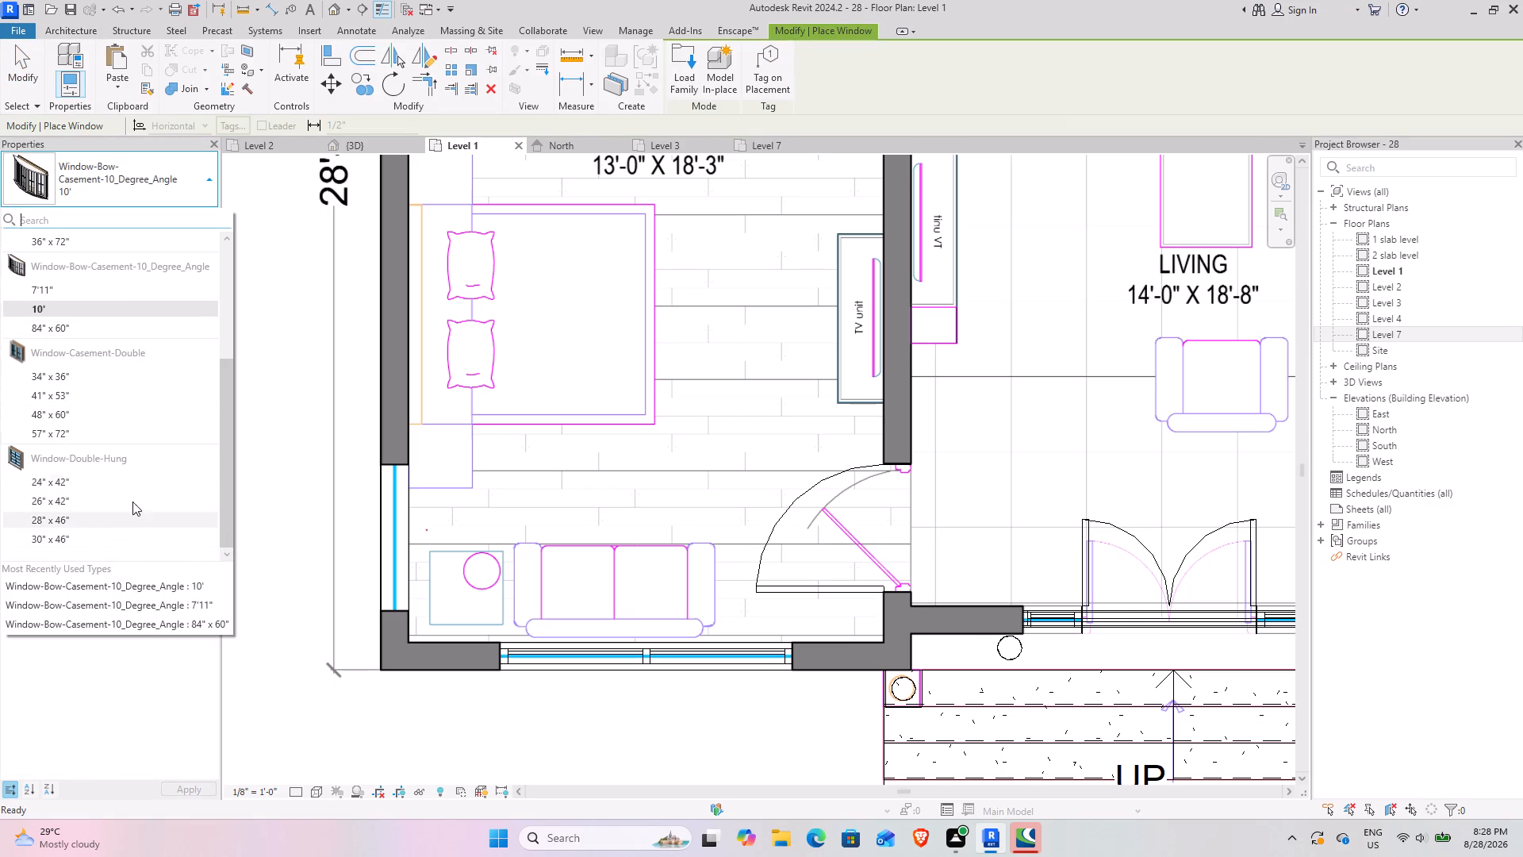
{"action": "left_click", "coordinate": [71, 484]}
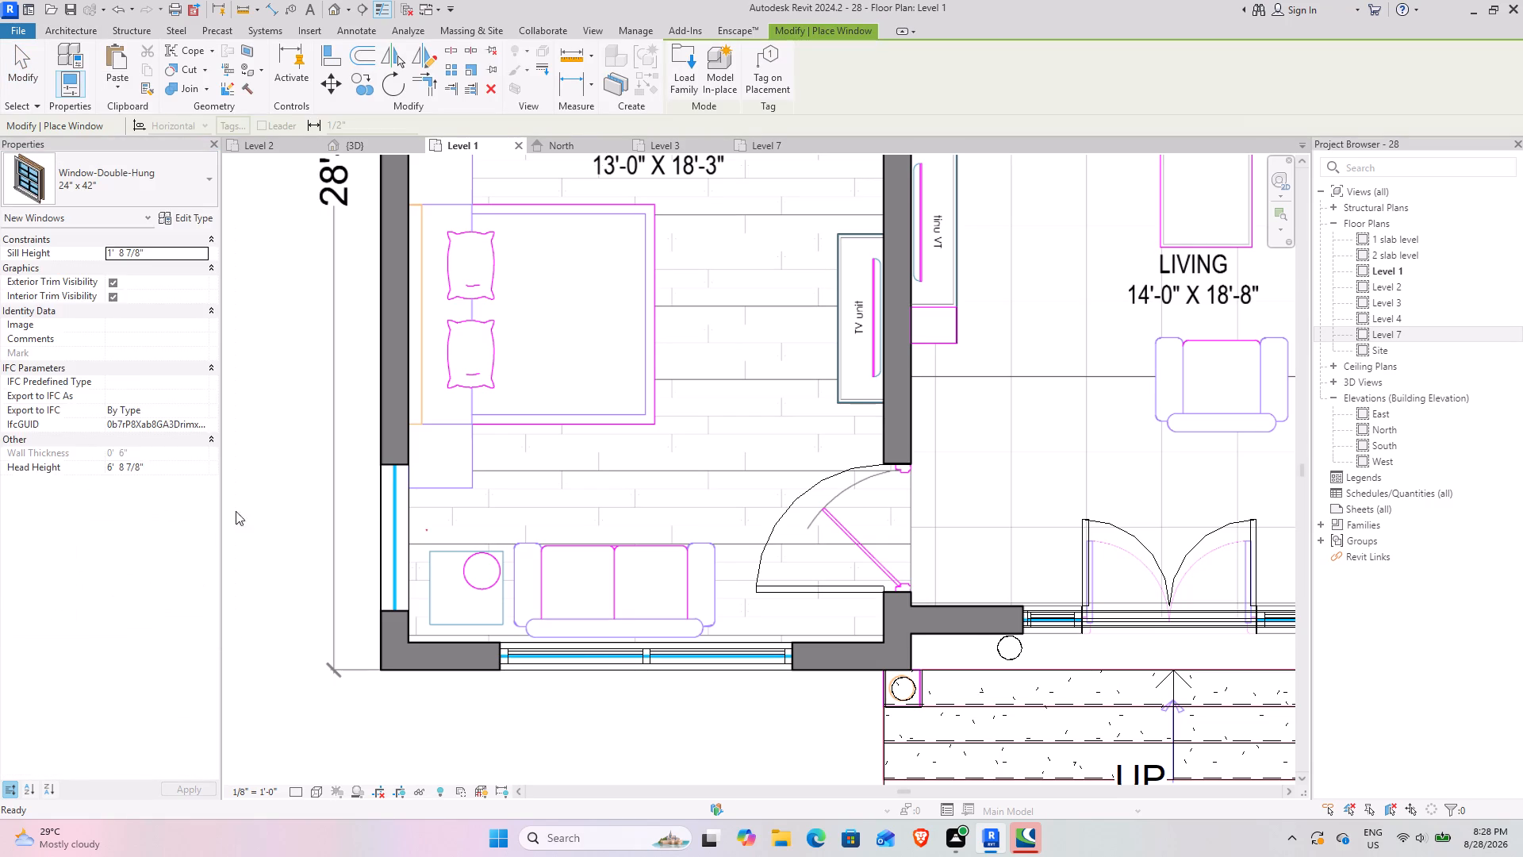
Measure the width of the window opening in the bedroom's side wall.
{"action": "type", "text": "mb"}
{"action": "left_click", "coordinate": [381, 467]}
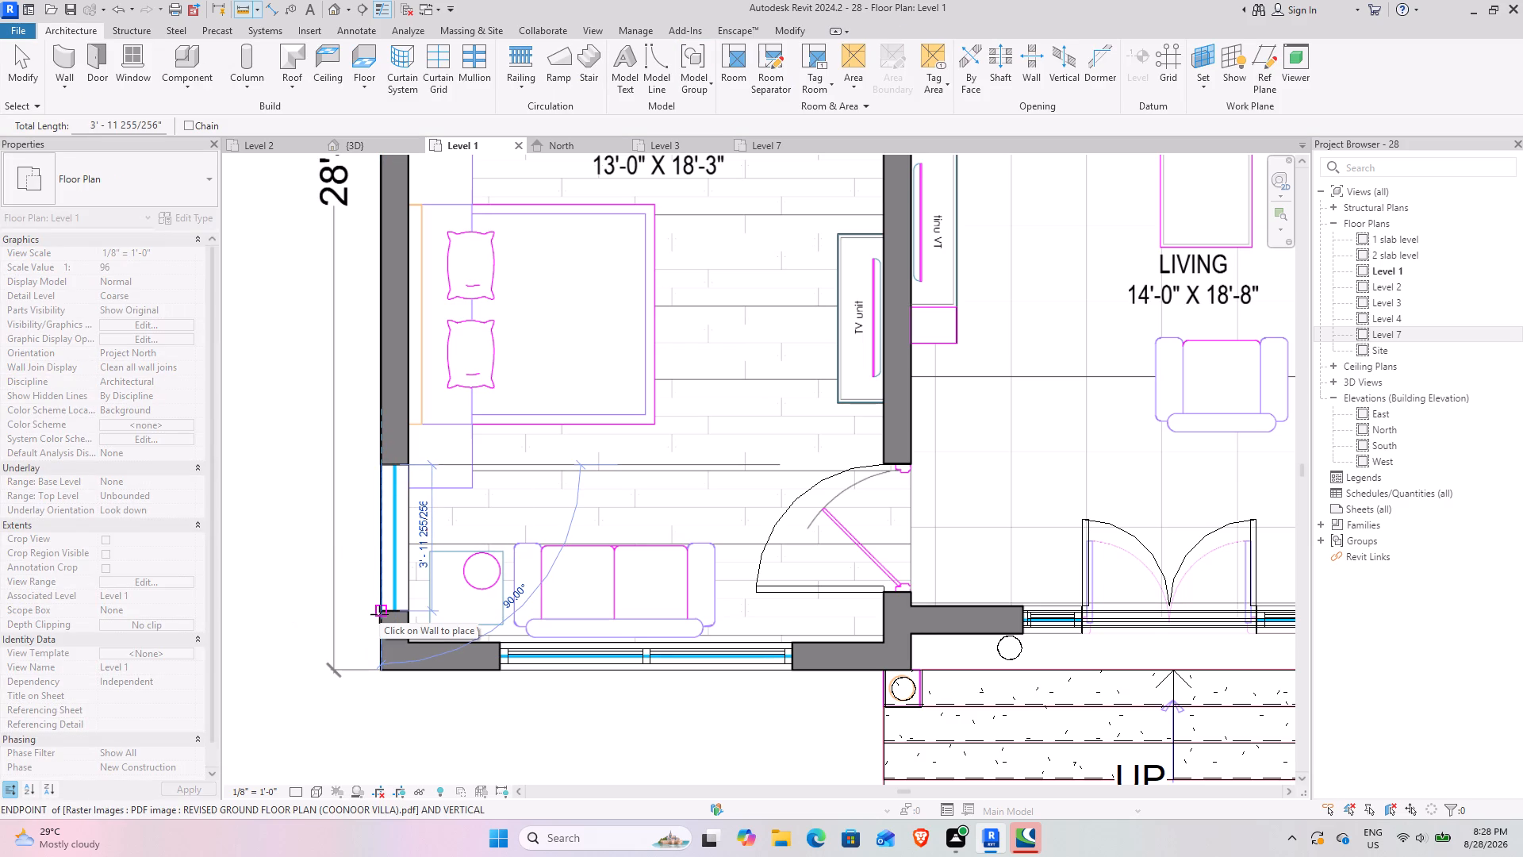
{"action": "key", "text": "Escape"}
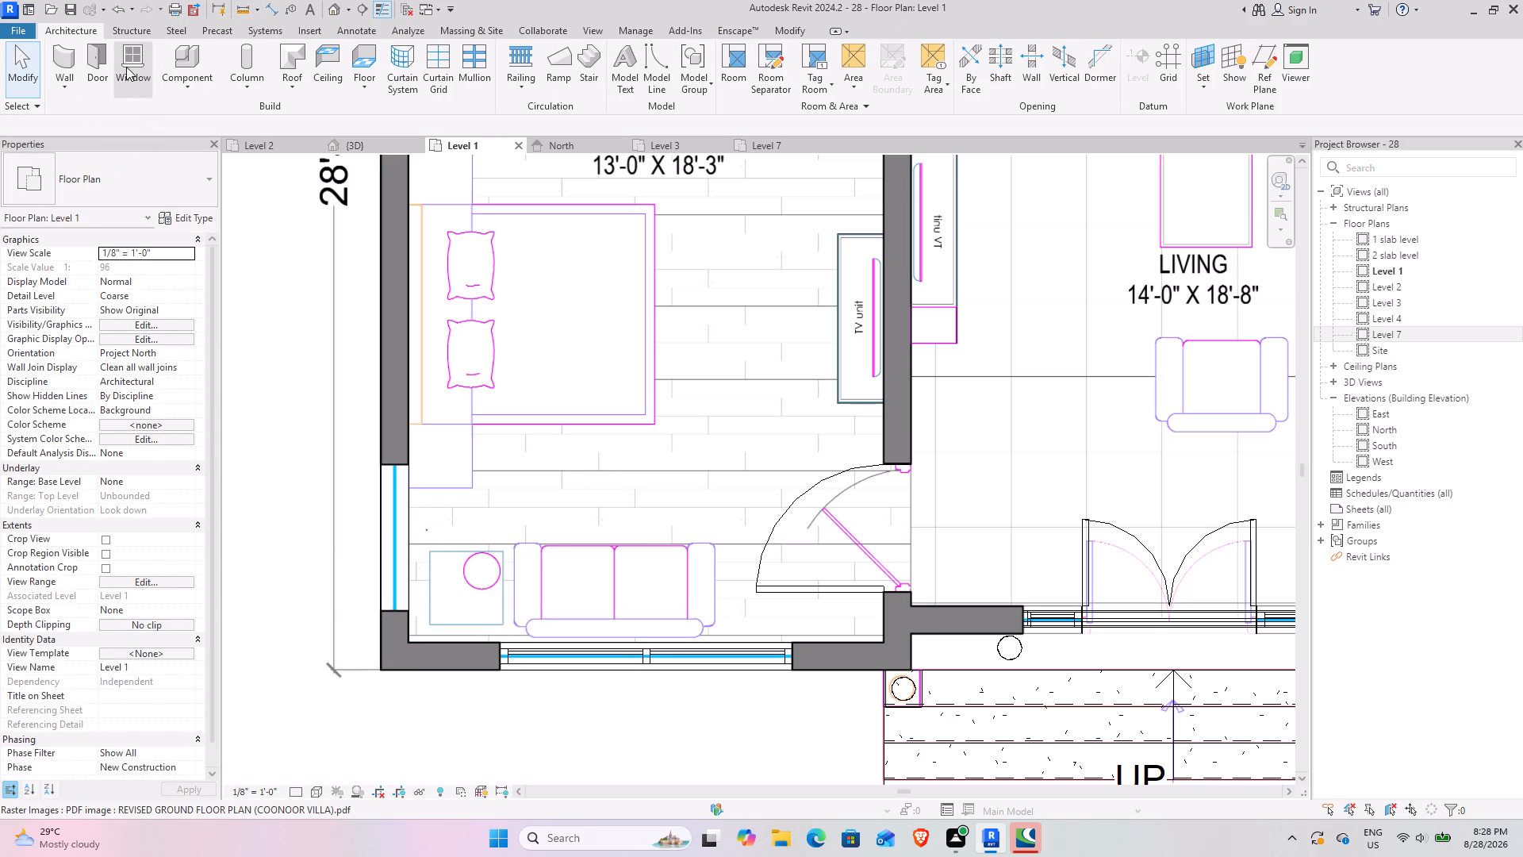
Restart window placement and duplicate the Window-Double-Hung 24" x 42" type under the name 3'11.
{"action": "left_click", "coordinate": [126, 67]}
{"action": "left_click", "coordinate": [187, 213]}
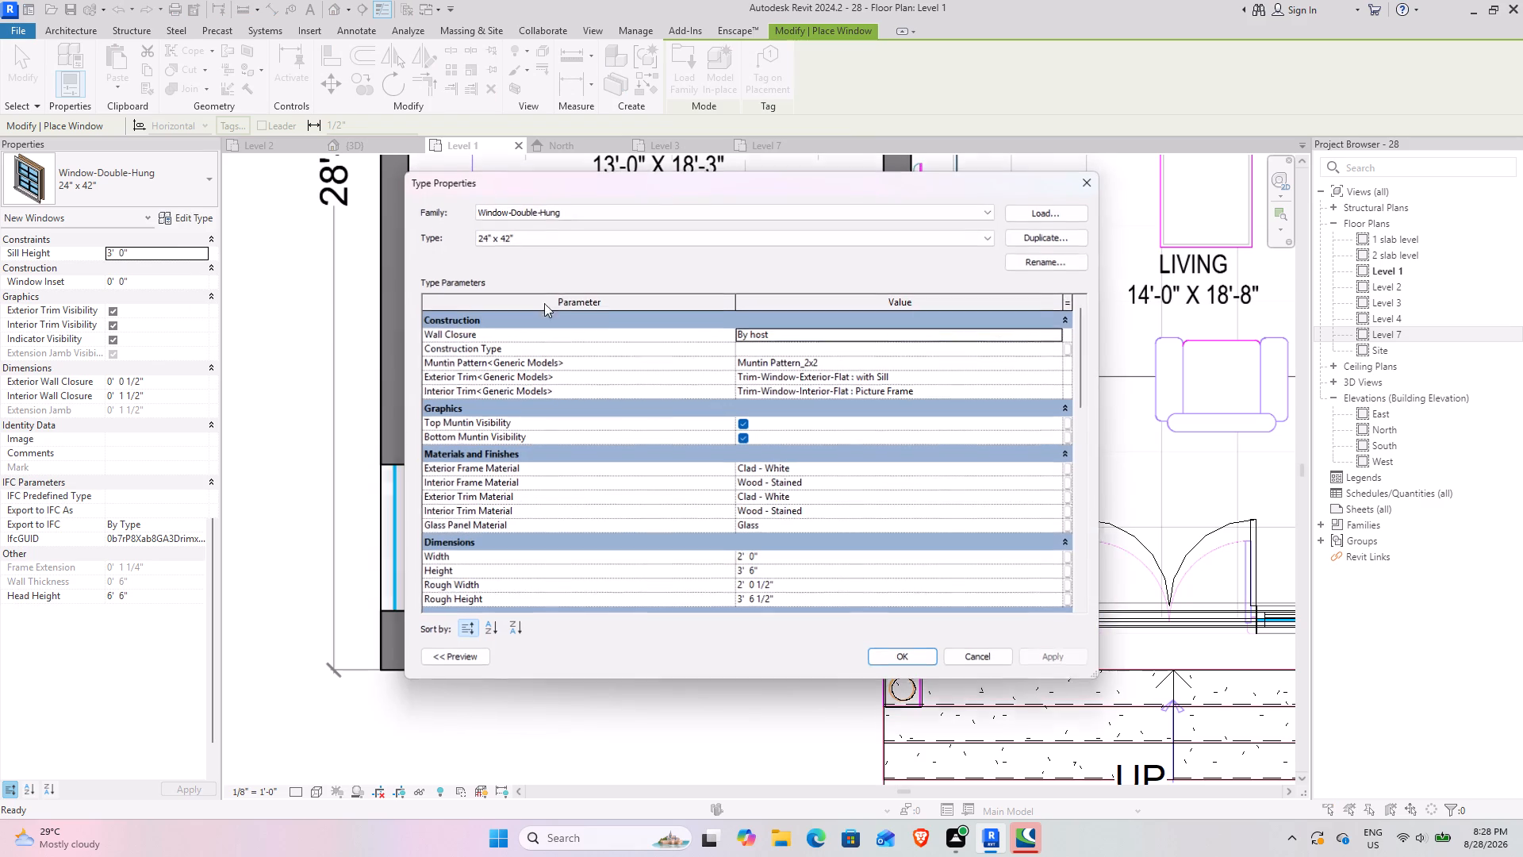
{"action": "left_click", "coordinate": [1061, 229]}
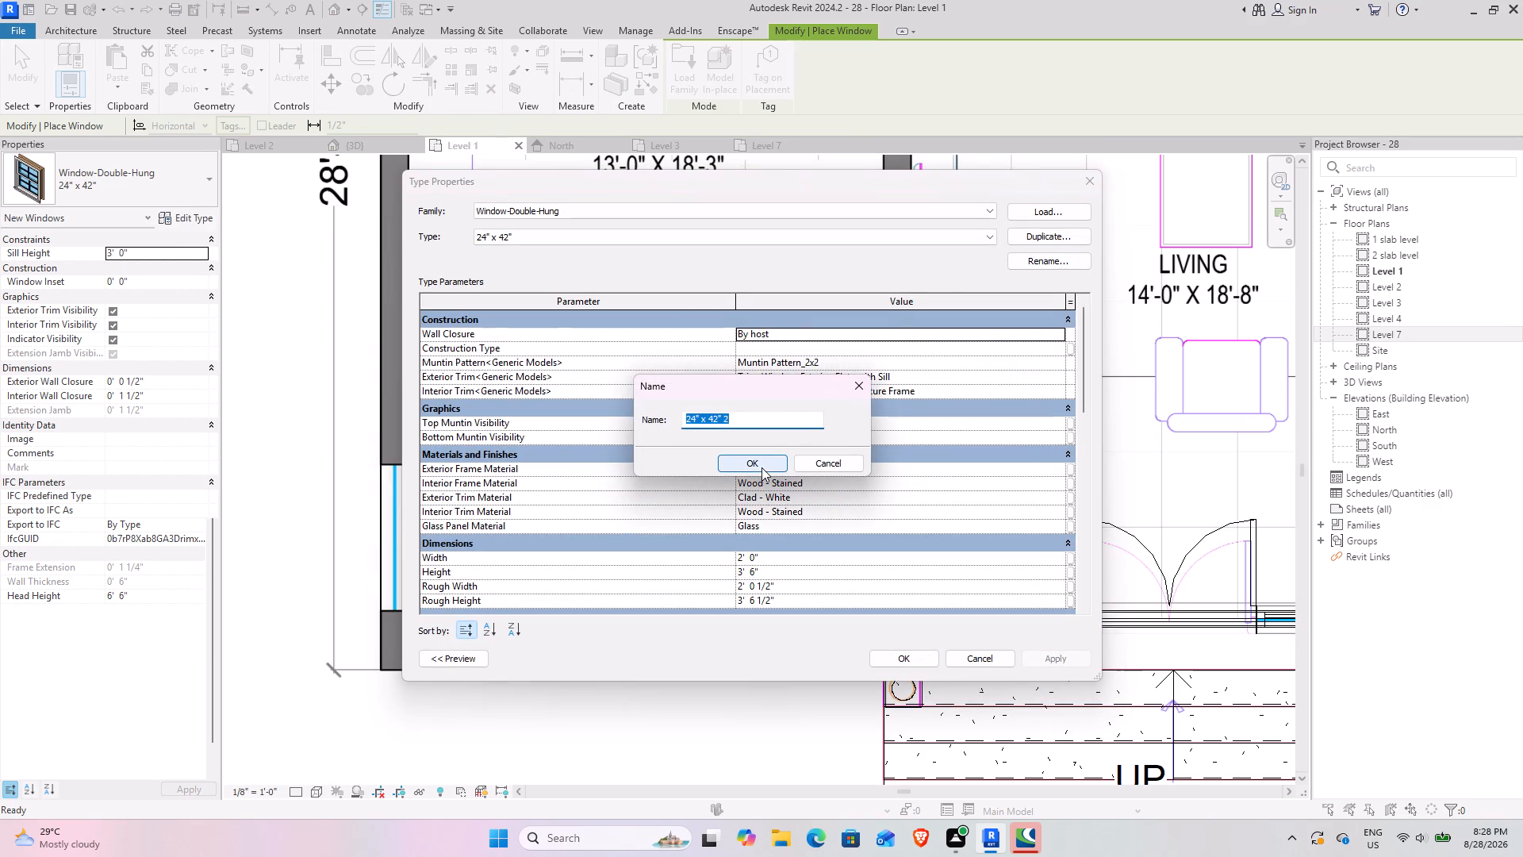
{"action": "type", "text": "3'11"}
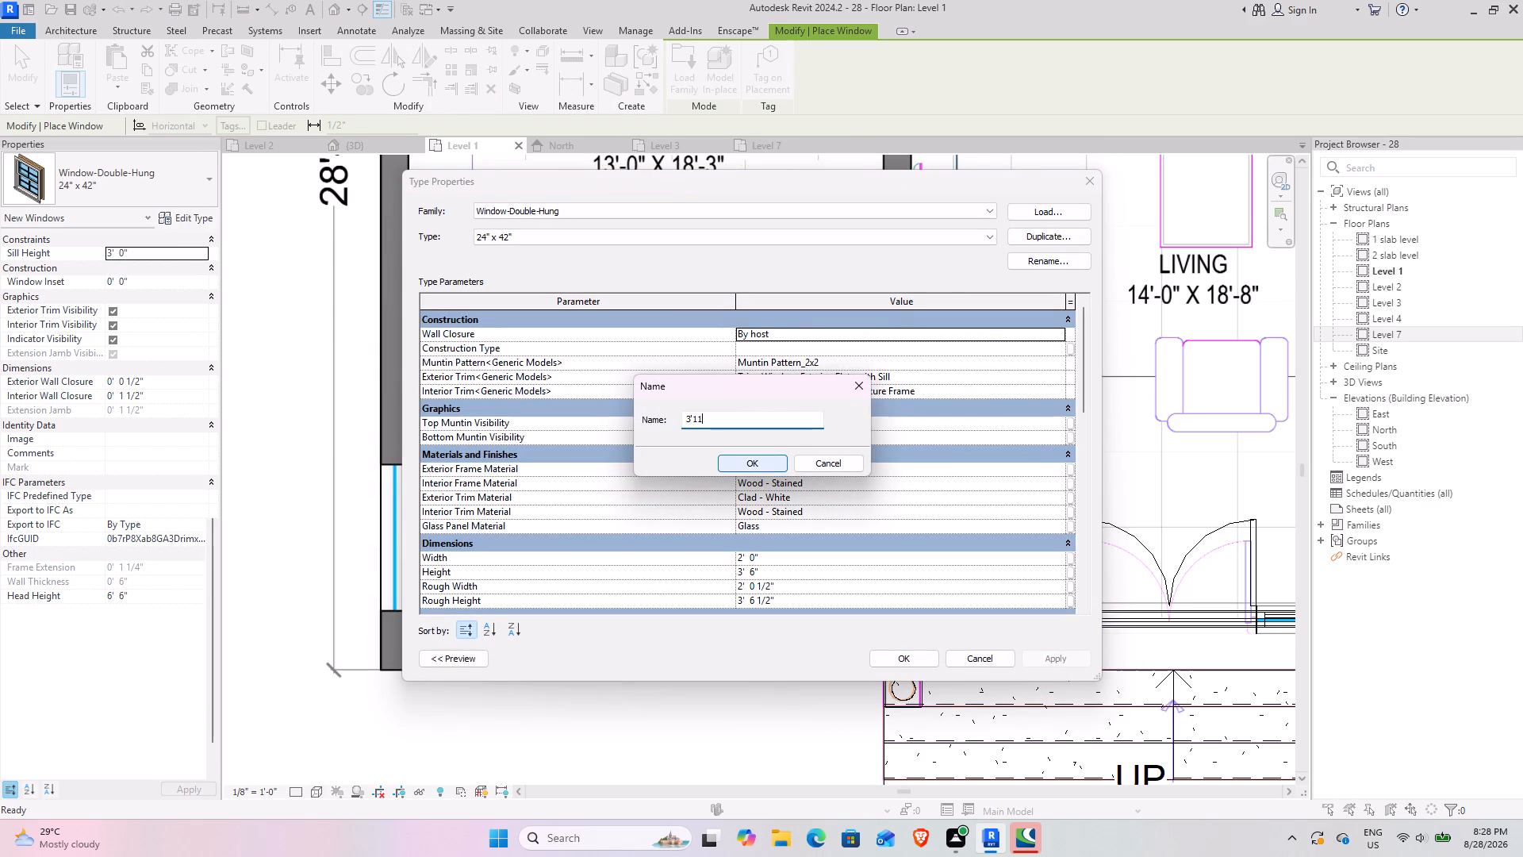
{"action": "key", "text": "Return"}
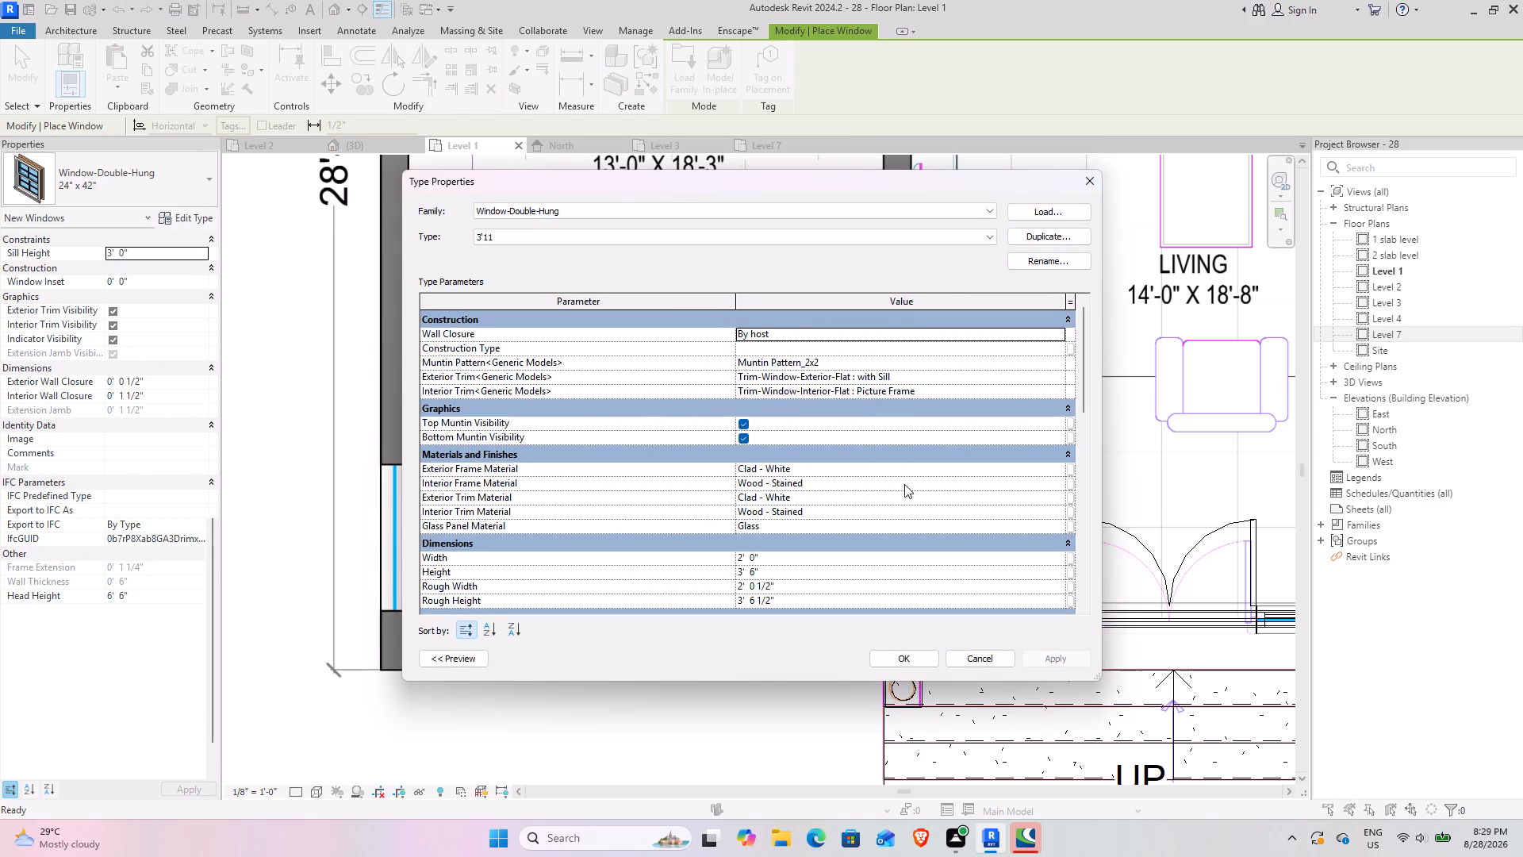
Set the 3'11 double-hung type's width to 3' 11" and height to 5'.
{"action": "left_click", "coordinate": [781, 560]}
{"action": "type", "text": "3'11"}
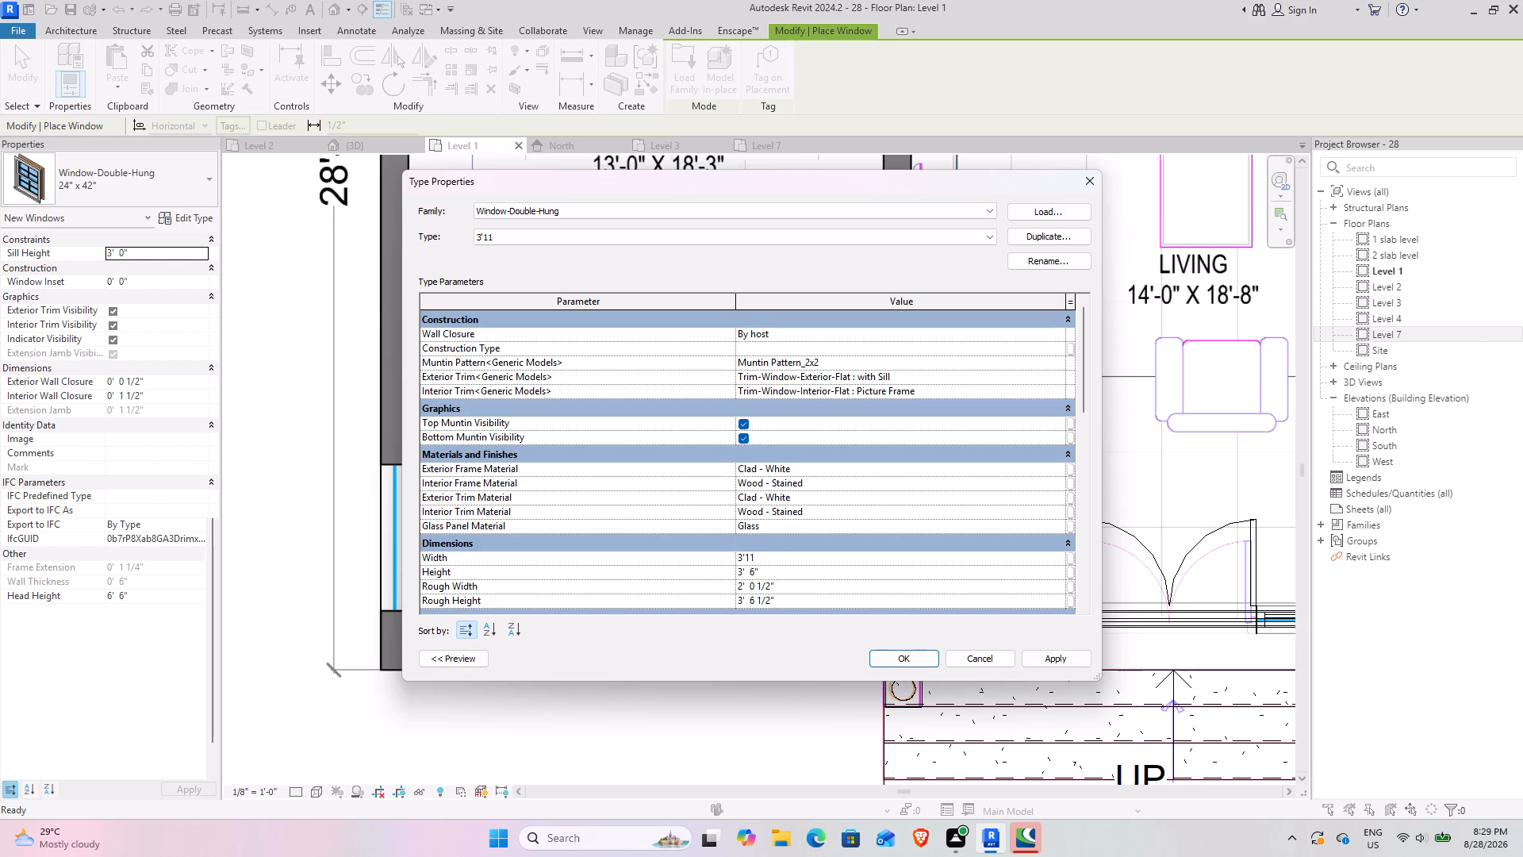
{"action": "key", "text": "Return"}
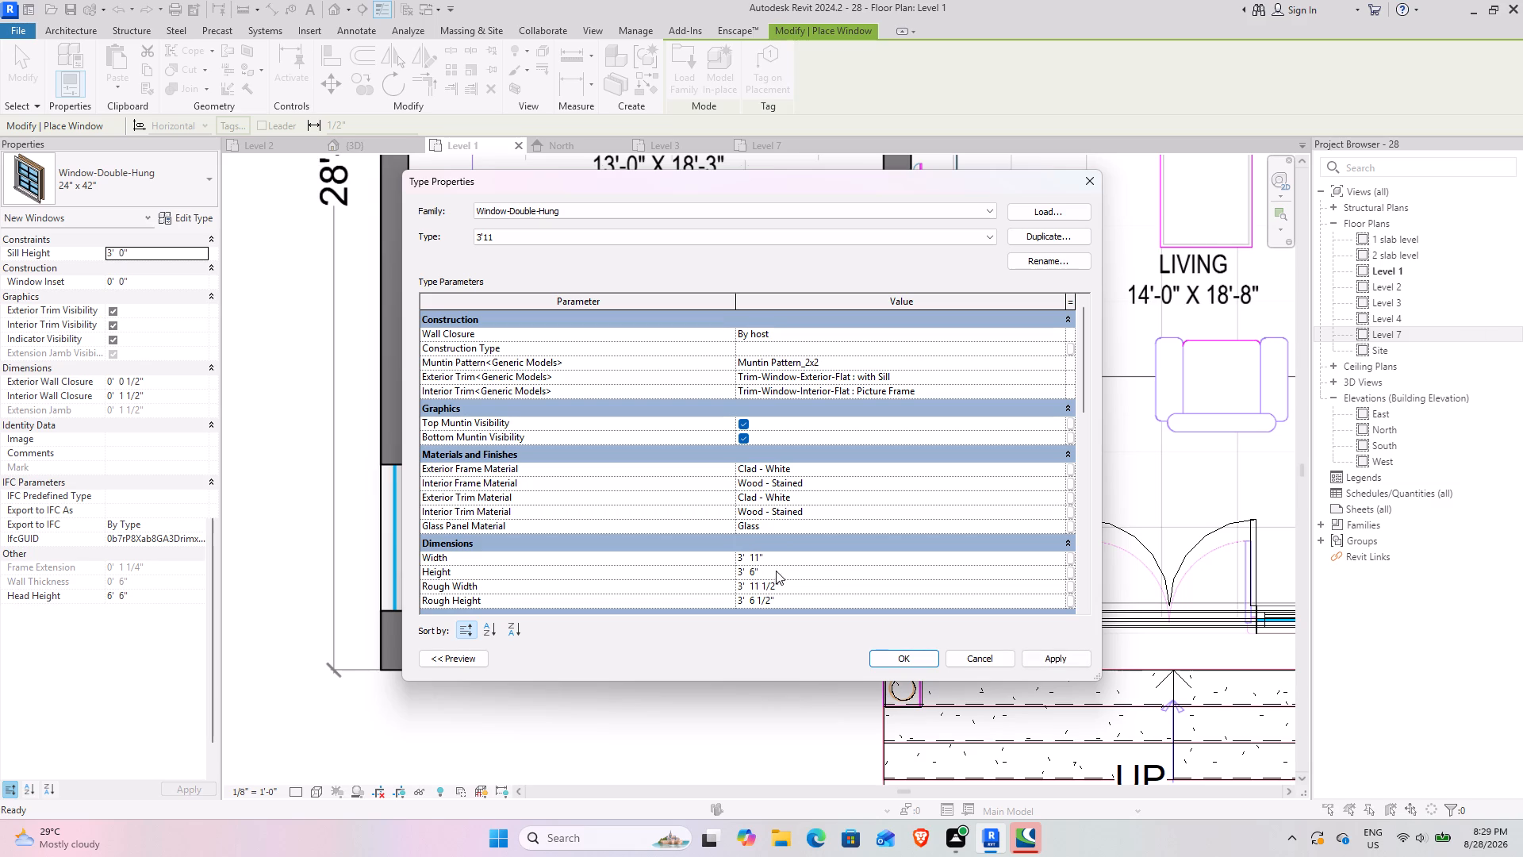
{"action": "left_click", "coordinate": [775, 575]}
{"action": "key", "text": "5"}
{"action": "key", "text": "apostrophe"}
{"action": "key", "text": "Return"}
{"action": "left_click", "coordinate": [1063, 660]}
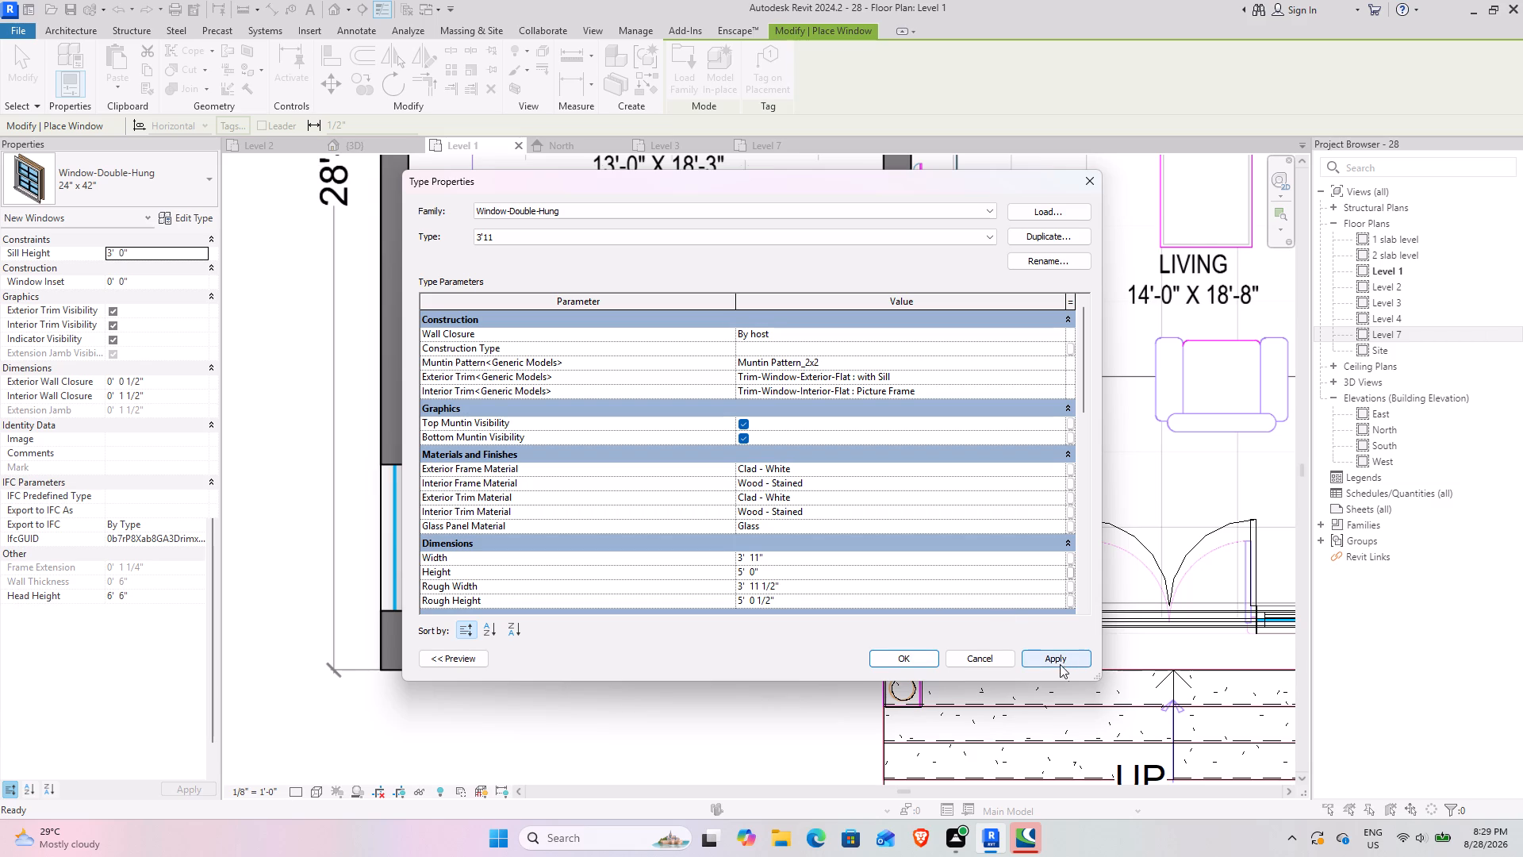
{"action": "left_click", "coordinate": [907, 659]}
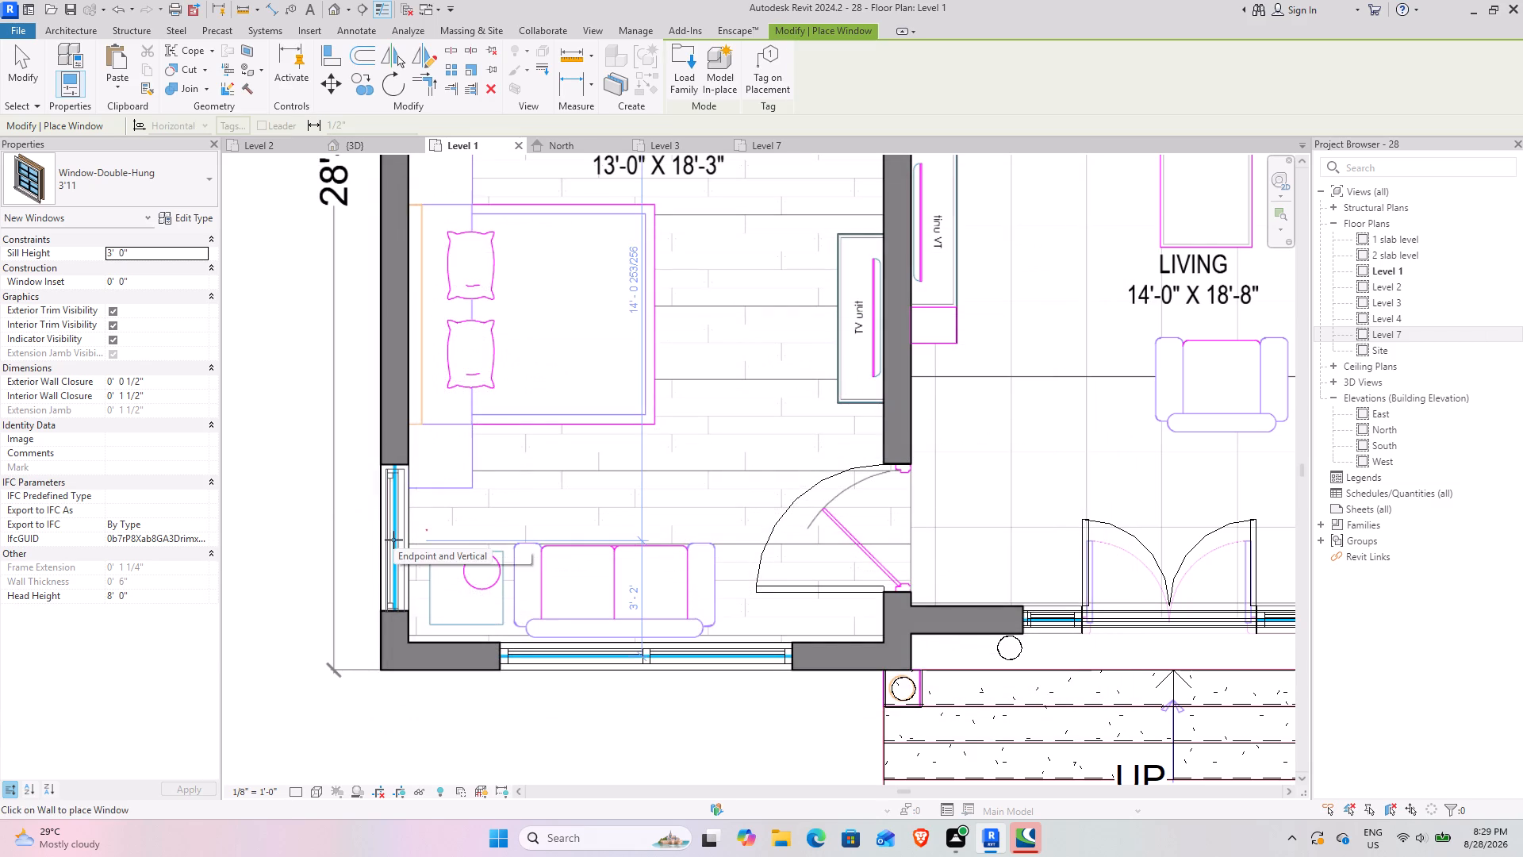
Place the 3'11 double-hung window in the bedroom's side wall opening, with a 3' sill height.
{"action": "scroll", "coordinate": [393, 540], "scroll_direction": "up", "scroll_amount": 5}
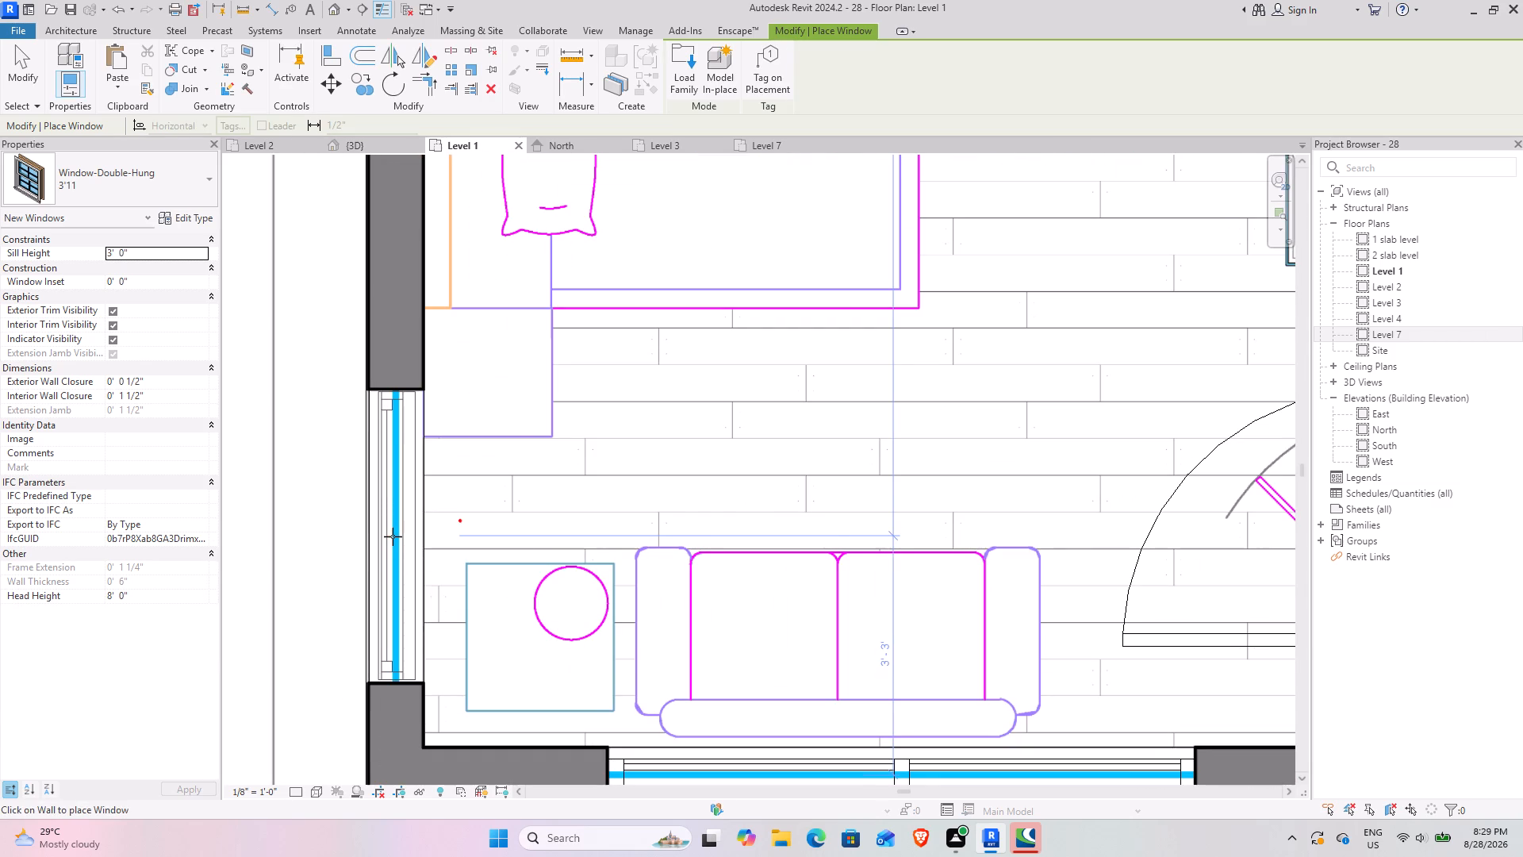
{"action": "left_click", "coordinate": [393, 535]}
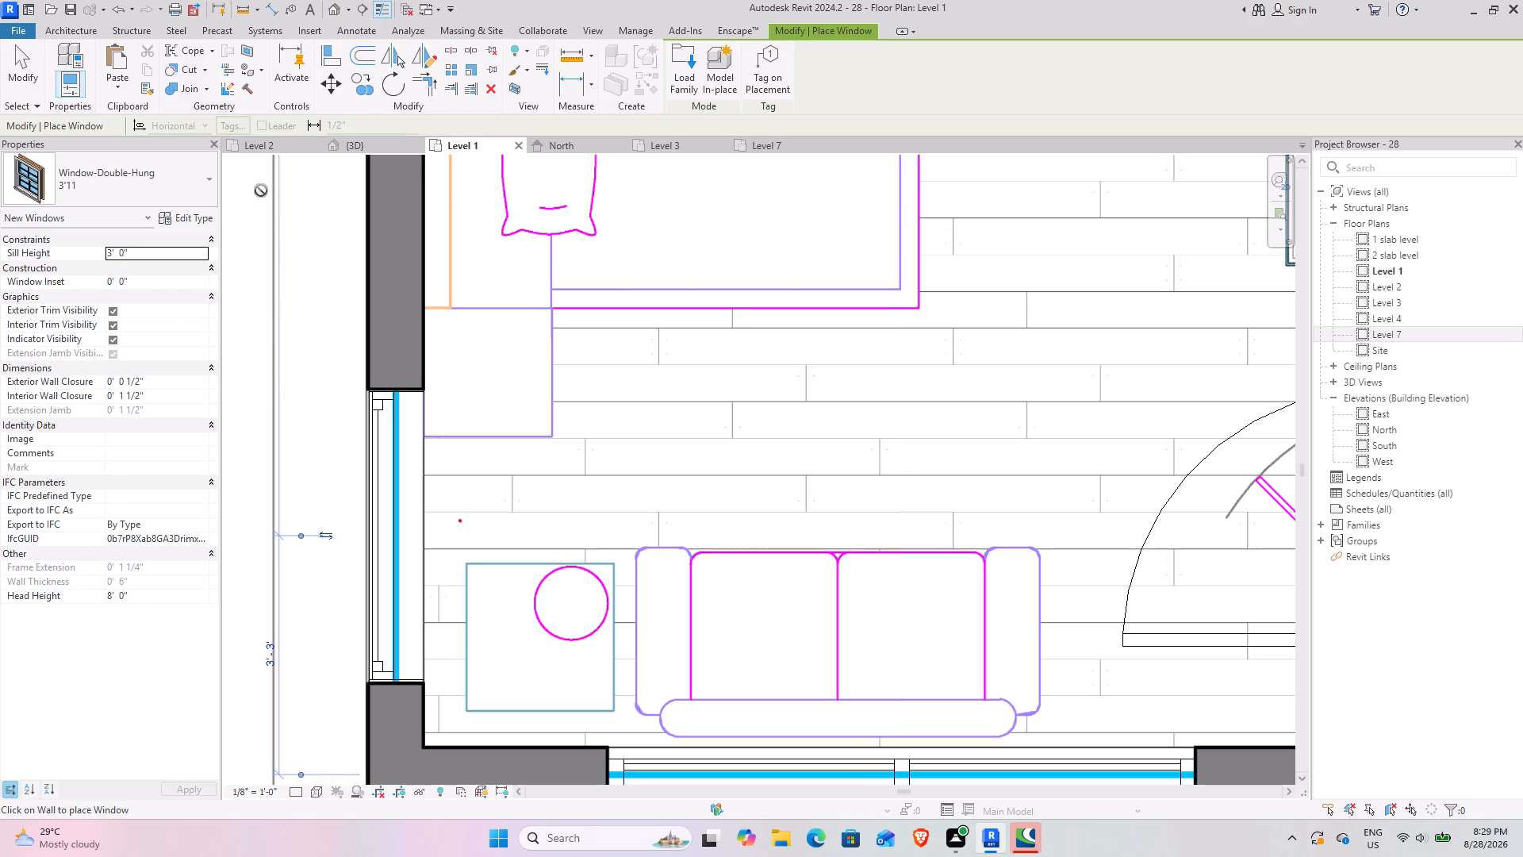
{"action": "left_click", "coordinate": [25, 78]}
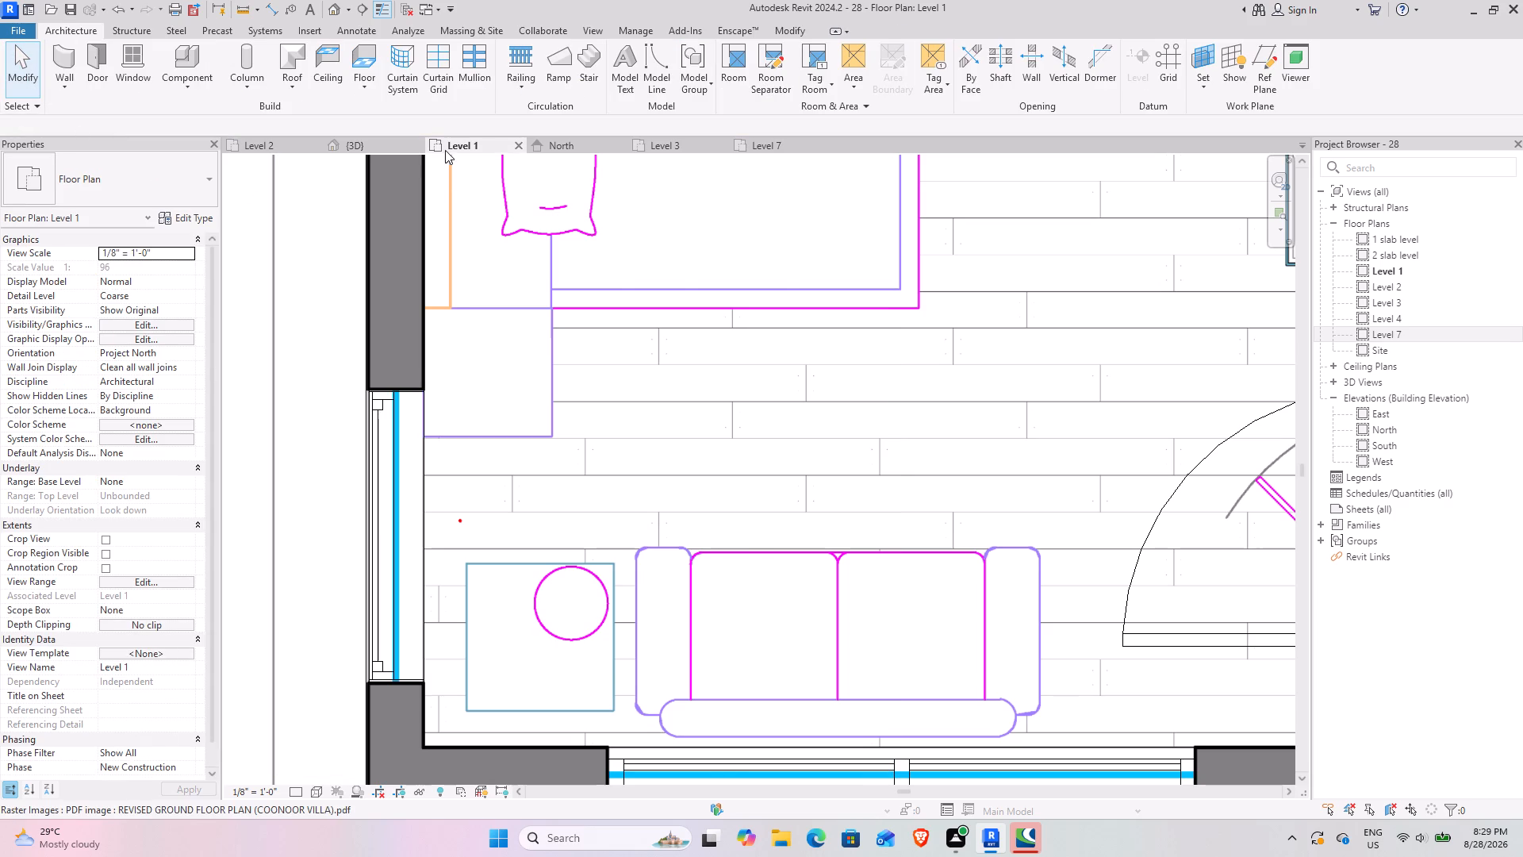
Examine the double-hung window in the bedroom's side wall against the front Storefront windows in the 3D view.
{"action": "left_click", "coordinate": [357, 151]}
{"action": "scroll", "coordinate": [473, 498], "scroll_direction": "down", "scroll_amount": 3}
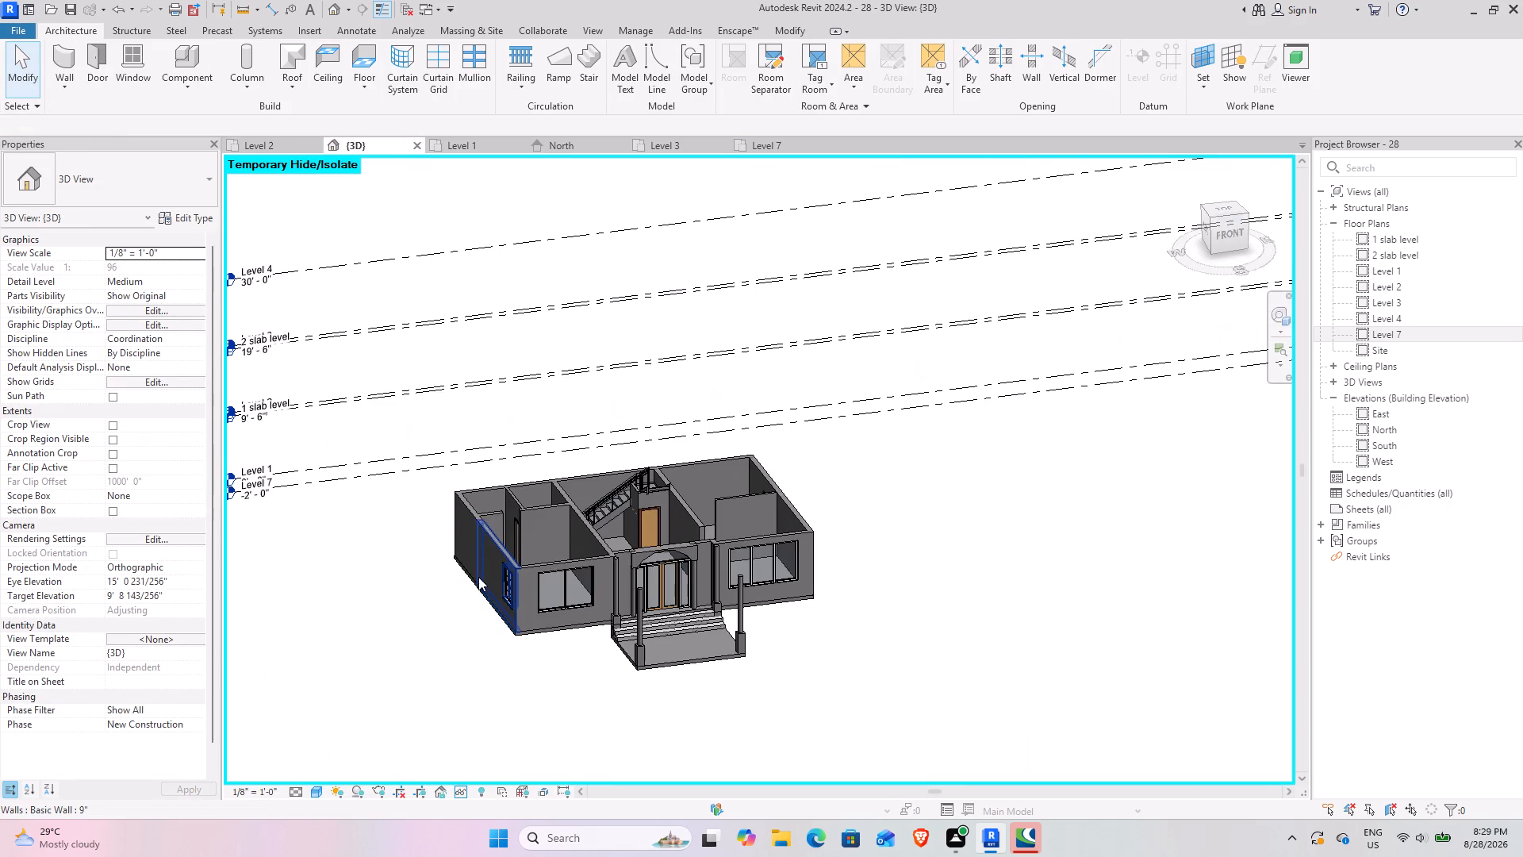
{"action": "middle_click_drag", "start_coordinate": [495, 579], "coordinate": [651, 527], "text": "shift"}
{"action": "scroll", "coordinate": [534, 613], "scroll_direction": "up", "scroll_amount": 7}
{"action": "middle_click_drag", "start_coordinate": [458, 686], "coordinate": [473, 674], "text": "shift"}
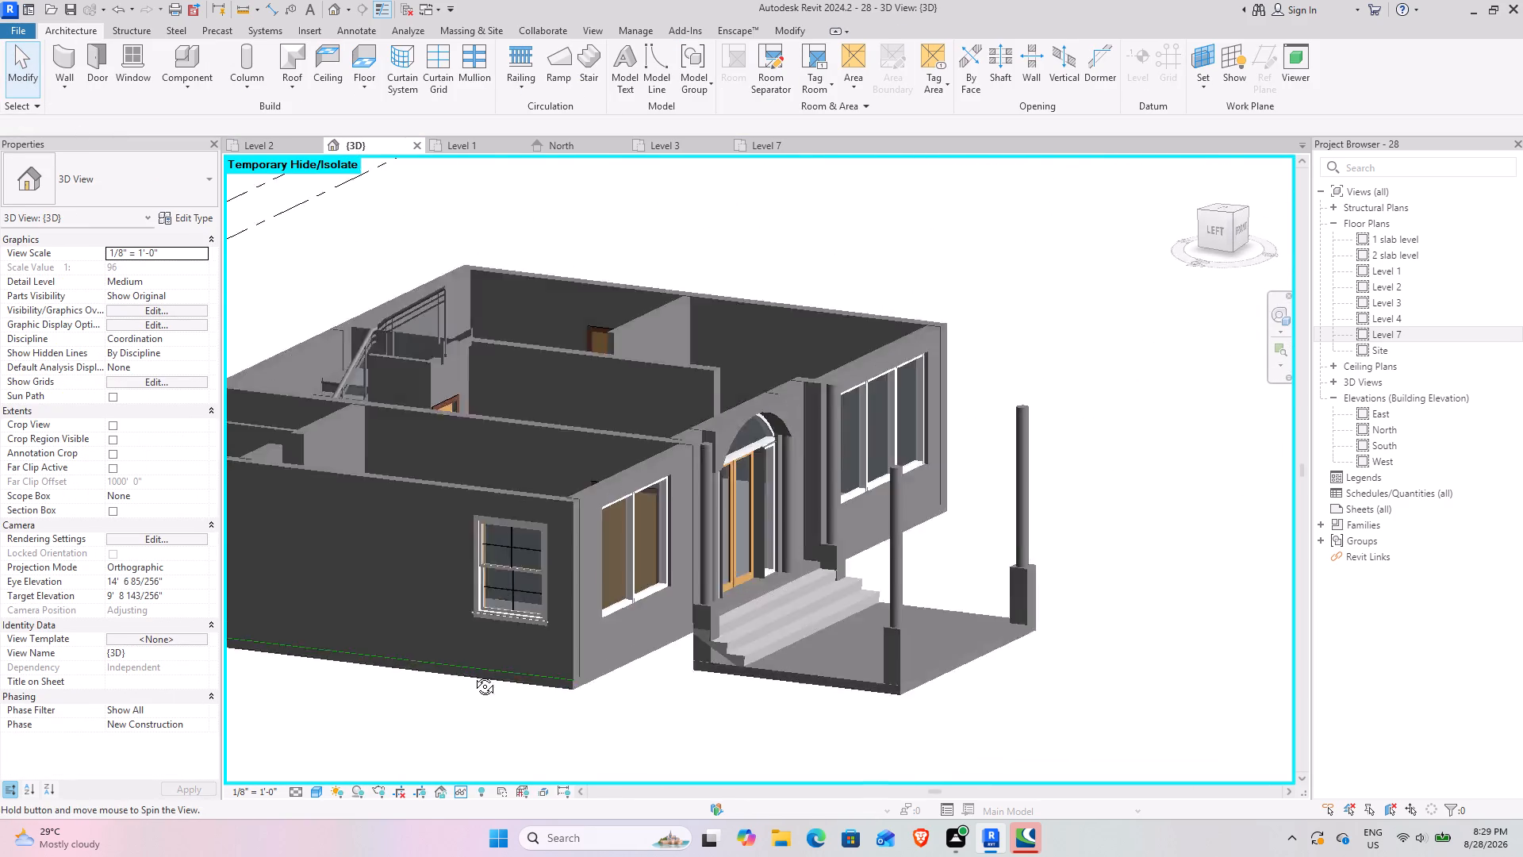
{"action": "middle_click_drag", "start_coordinate": [473, 674], "coordinate": [390, 701], "text": "shift"}
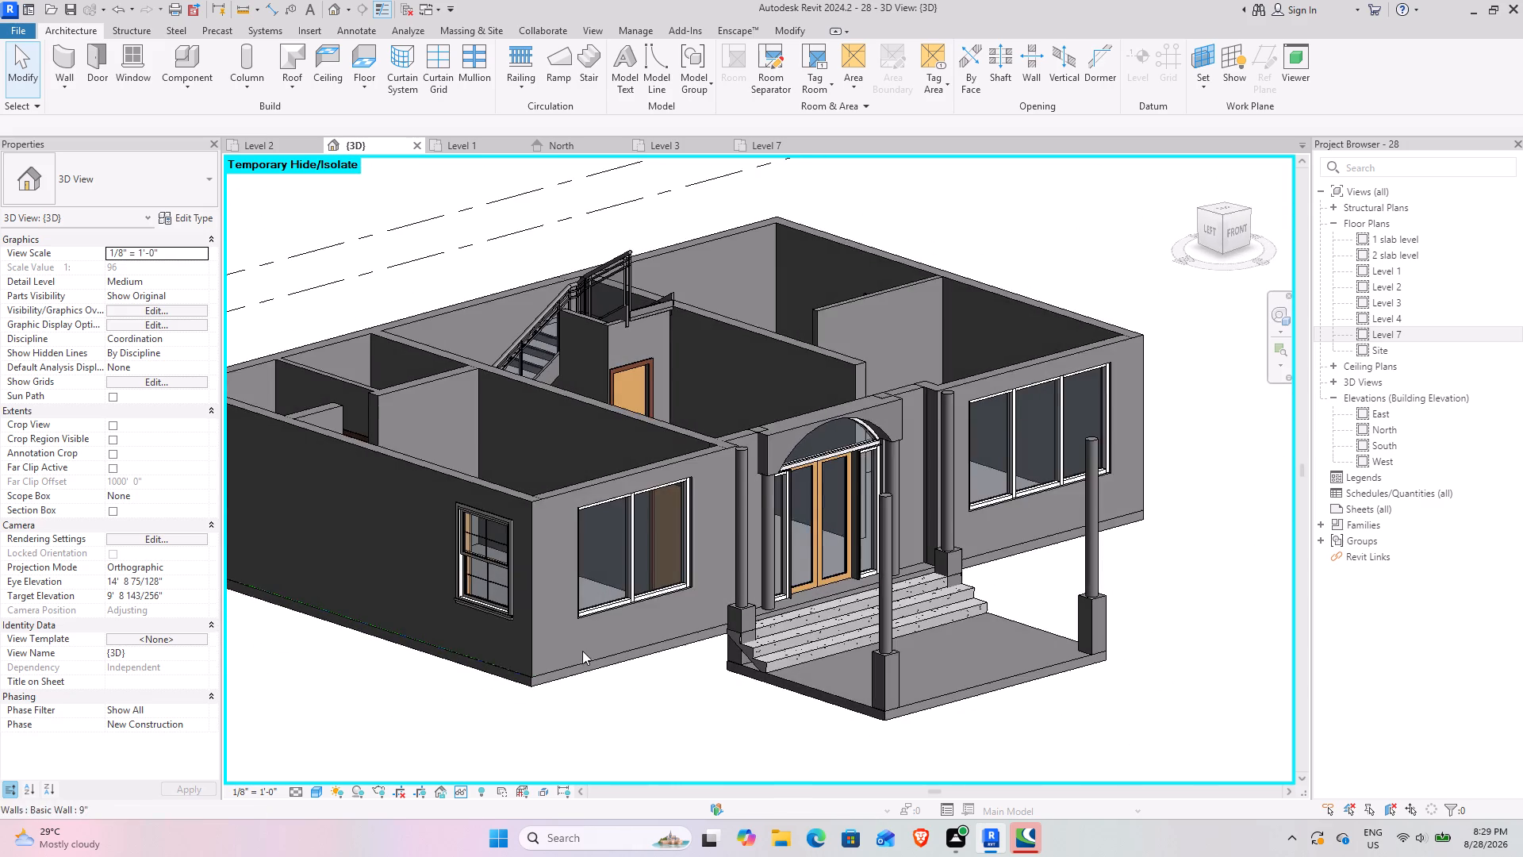
{"action": "scroll", "coordinate": [582, 645], "scroll_direction": "down", "scroll_amount": 4}
{"action": "middle_click_drag", "start_coordinate": [616, 704], "coordinate": [519, 608], "text": "shift"}
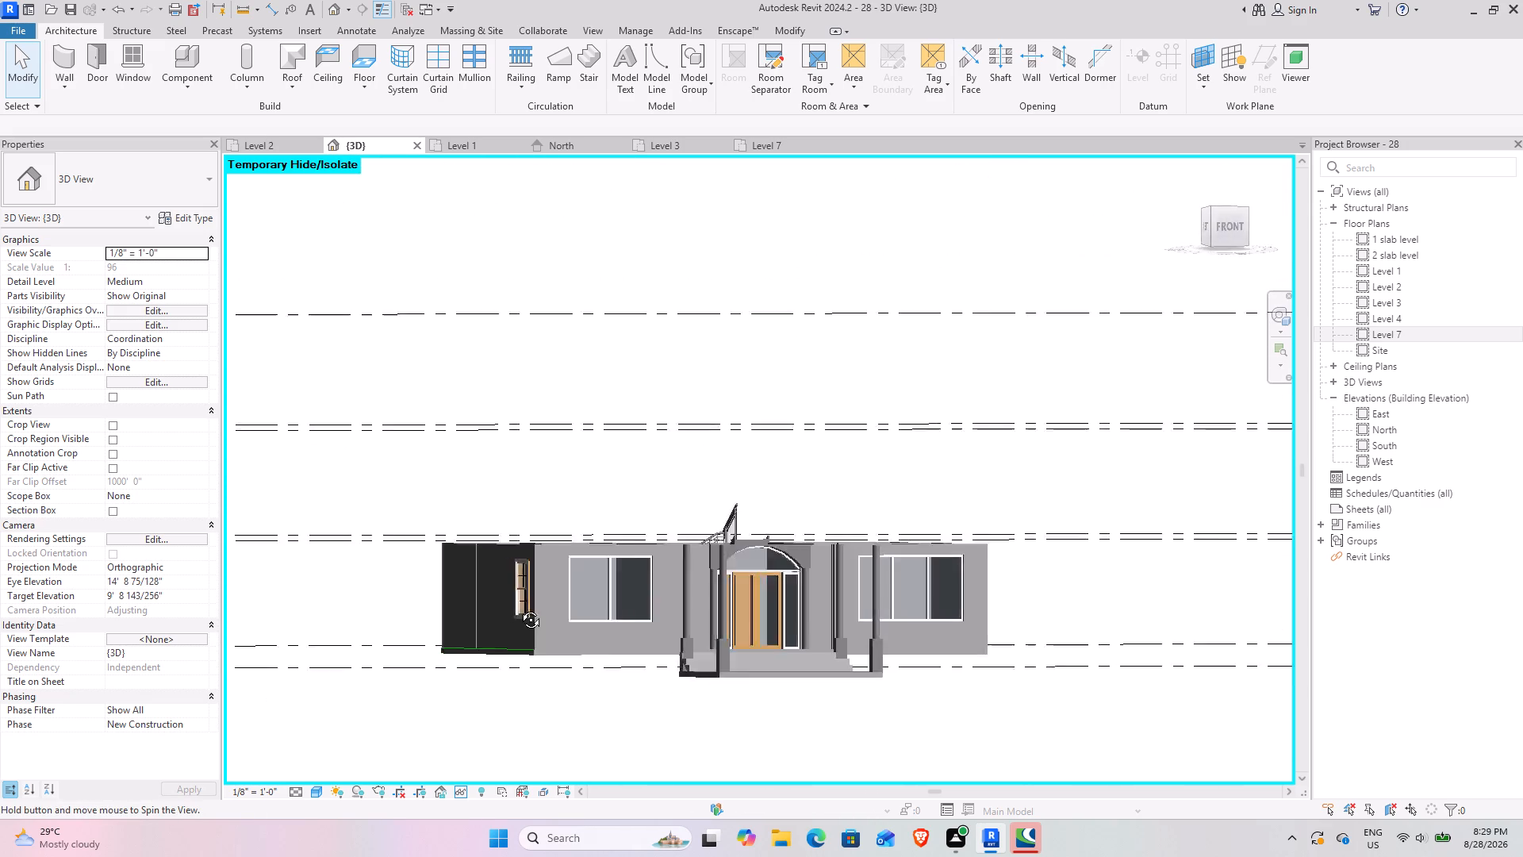
{"action": "middle_click_drag", "start_coordinate": [519, 608], "coordinate": [444, 721], "text": "shift"}
{"action": "middle_click_drag", "start_coordinate": [890, 644], "coordinate": [1121, 613], "text": "shift"}
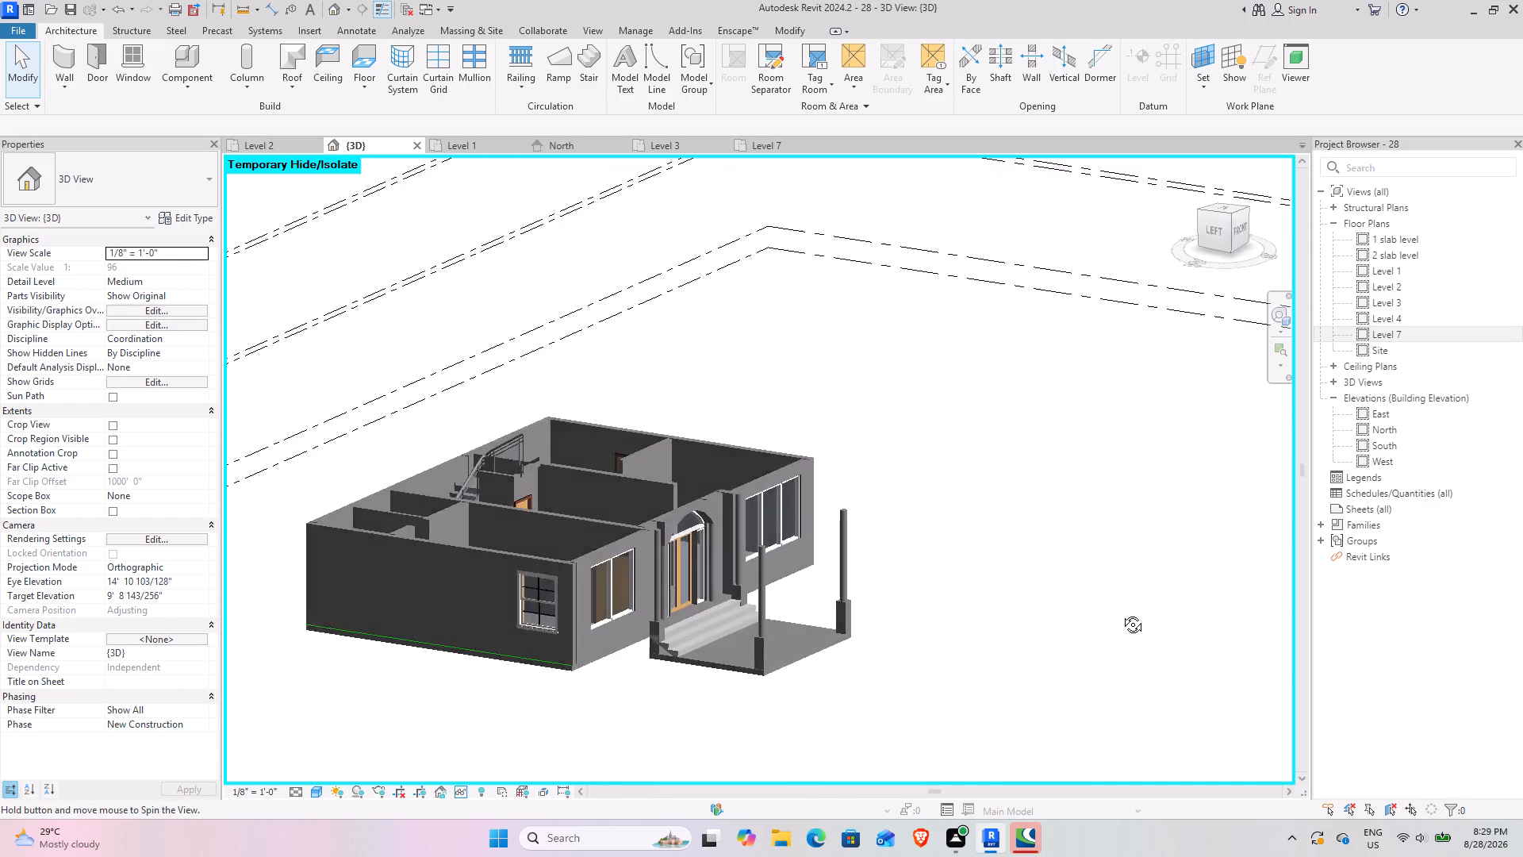
{"action": "middle_click_drag", "start_coordinate": [1121, 613], "coordinate": [1115, 587], "text": "shift"}
{"action": "middle_click_drag", "start_coordinate": [698, 594], "coordinate": [491, 502], "text": "shift"}
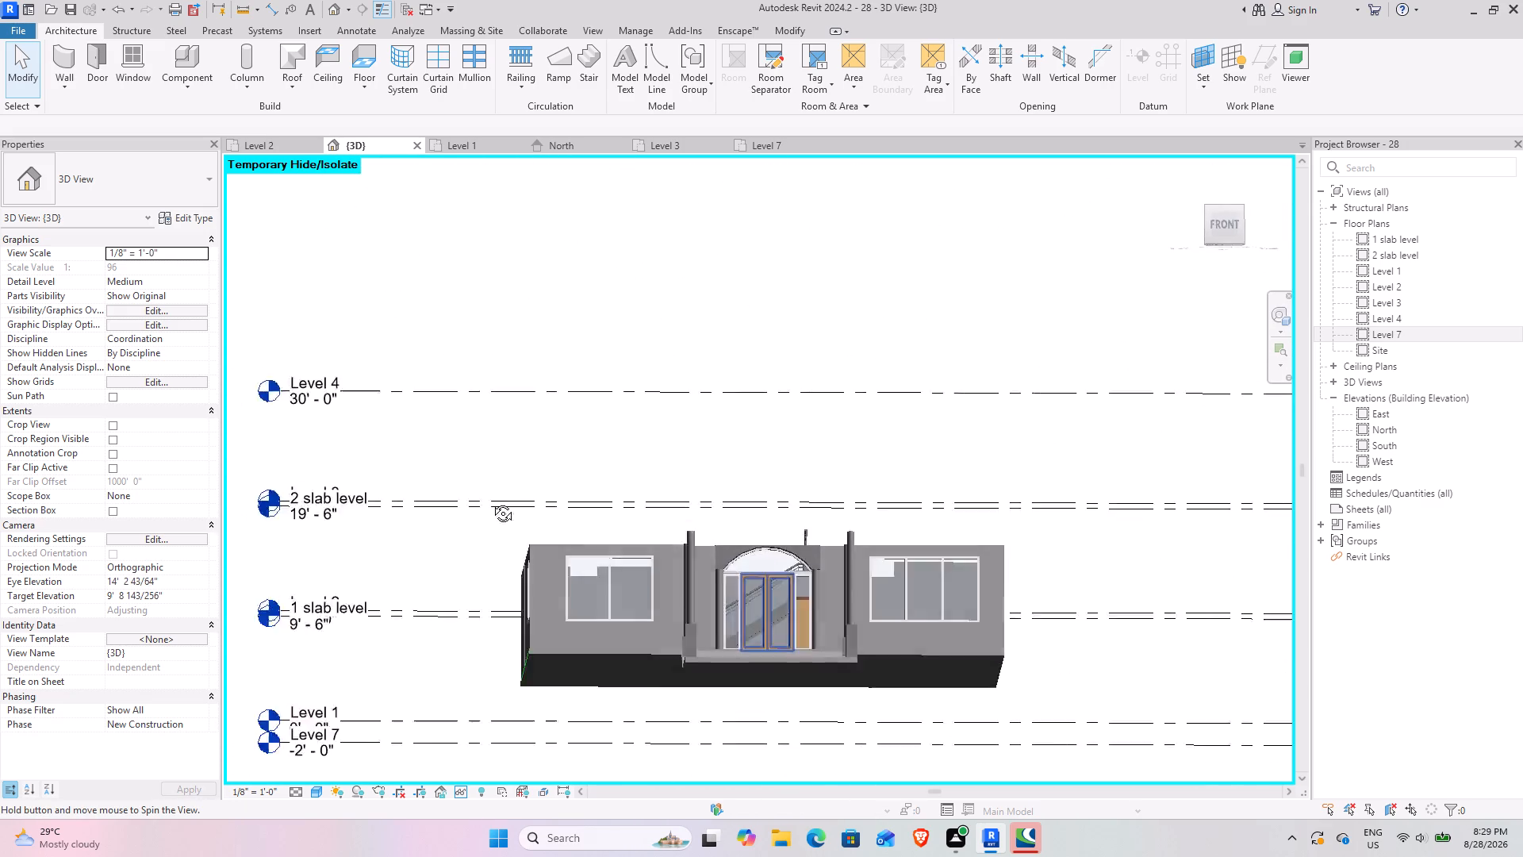
{"action": "middle_click_drag", "start_coordinate": [491, 502], "coordinate": [570, 619], "text": "shift"}
{"action": "scroll", "coordinate": [523, 558], "scroll_direction": "up", "scroll_amount": 7}
{"action": "middle_click_drag", "start_coordinate": [505, 621], "coordinate": [565, 601], "text": "shift"}
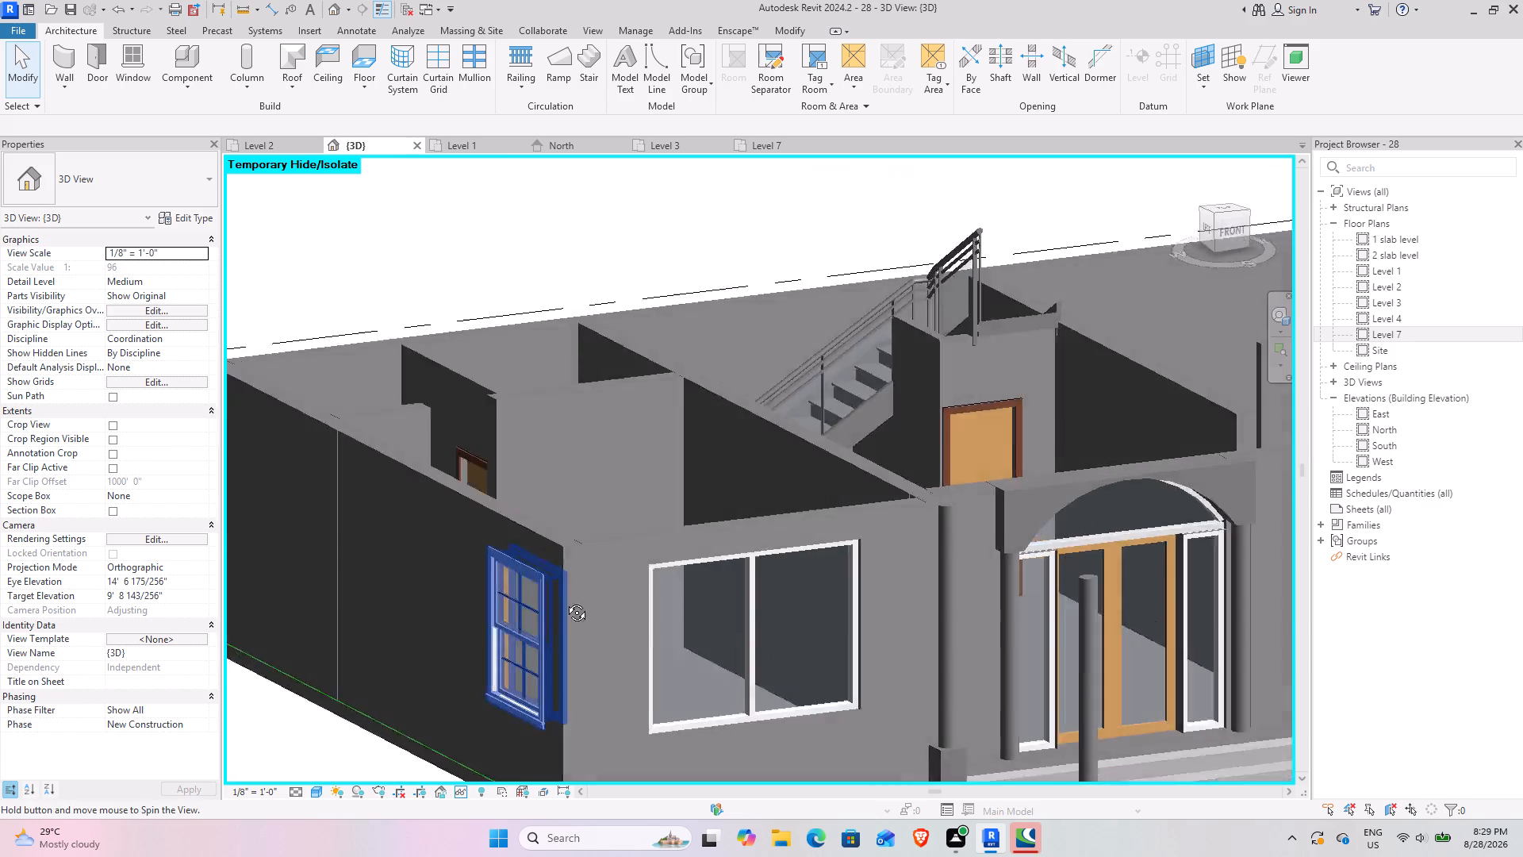
{"action": "middle_click_drag", "start_coordinate": [565, 601], "coordinate": [574, 526], "text": "shift"}
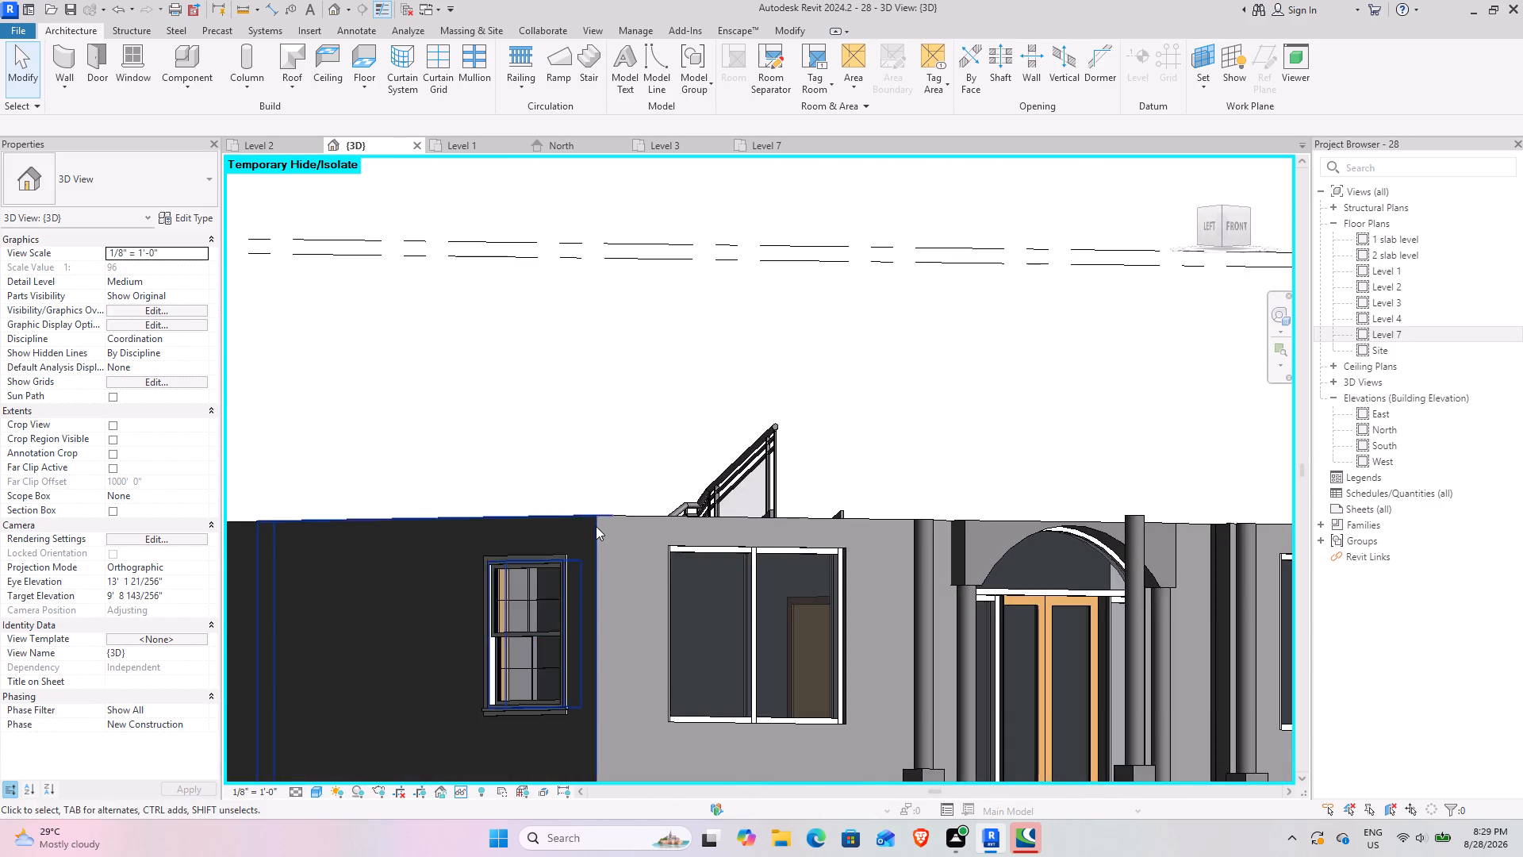
Examine the house's front and side walls in the 3D view to review the fitted windows and the openings still empty.
{"action": "scroll", "coordinate": [596, 526], "scroll_direction": "down", "scroll_amount": 8}
{"action": "middle_click_drag", "start_coordinate": [806, 576], "coordinate": [788, 606], "text": "shift"}
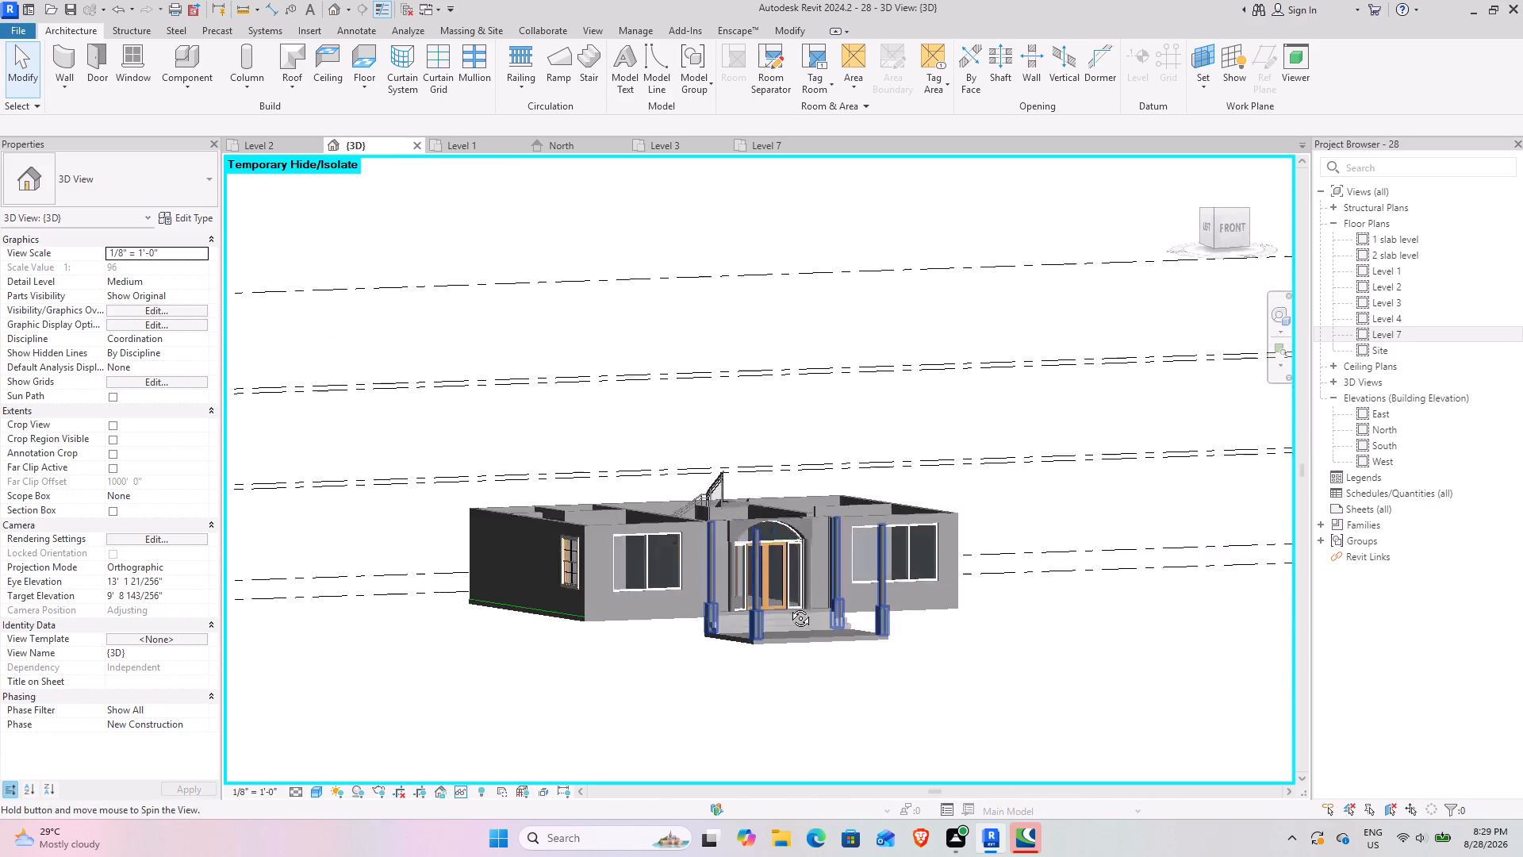
{"action": "middle_click_drag", "start_coordinate": [788, 606], "coordinate": [842, 606], "text": "shift"}
{"action": "middle_click_drag", "start_coordinate": [842, 606], "coordinate": [516, 628], "text": "shift"}
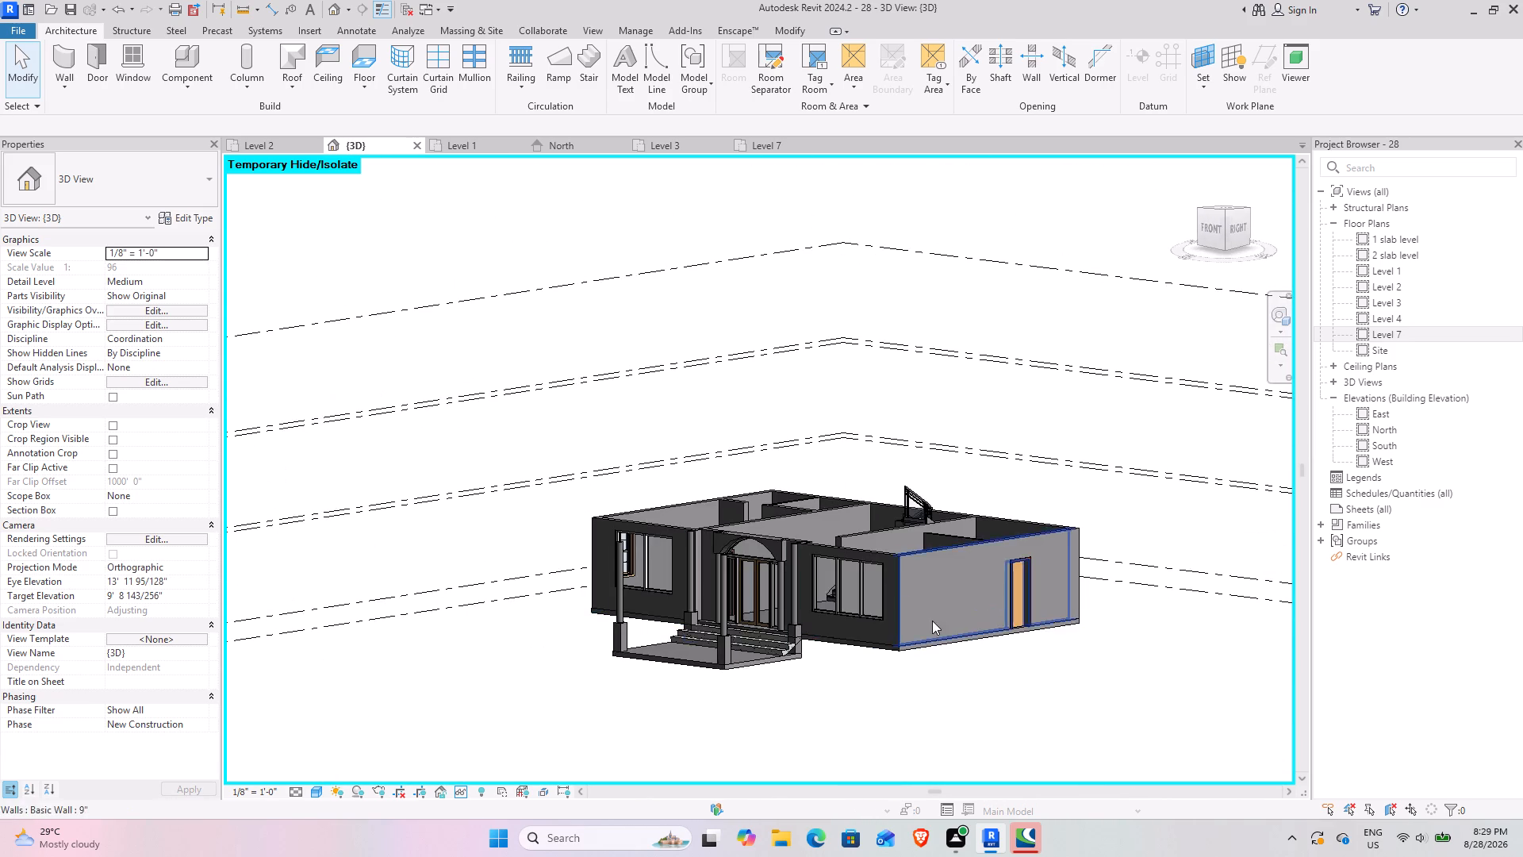
{"action": "middle_click_drag", "start_coordinate": [932, 621], "coordinate": [693, 611]}
{"action": "middle_click_drag", "start_coordinate": [694, 613], "coordinate": [793, 653], "text": "shift"}
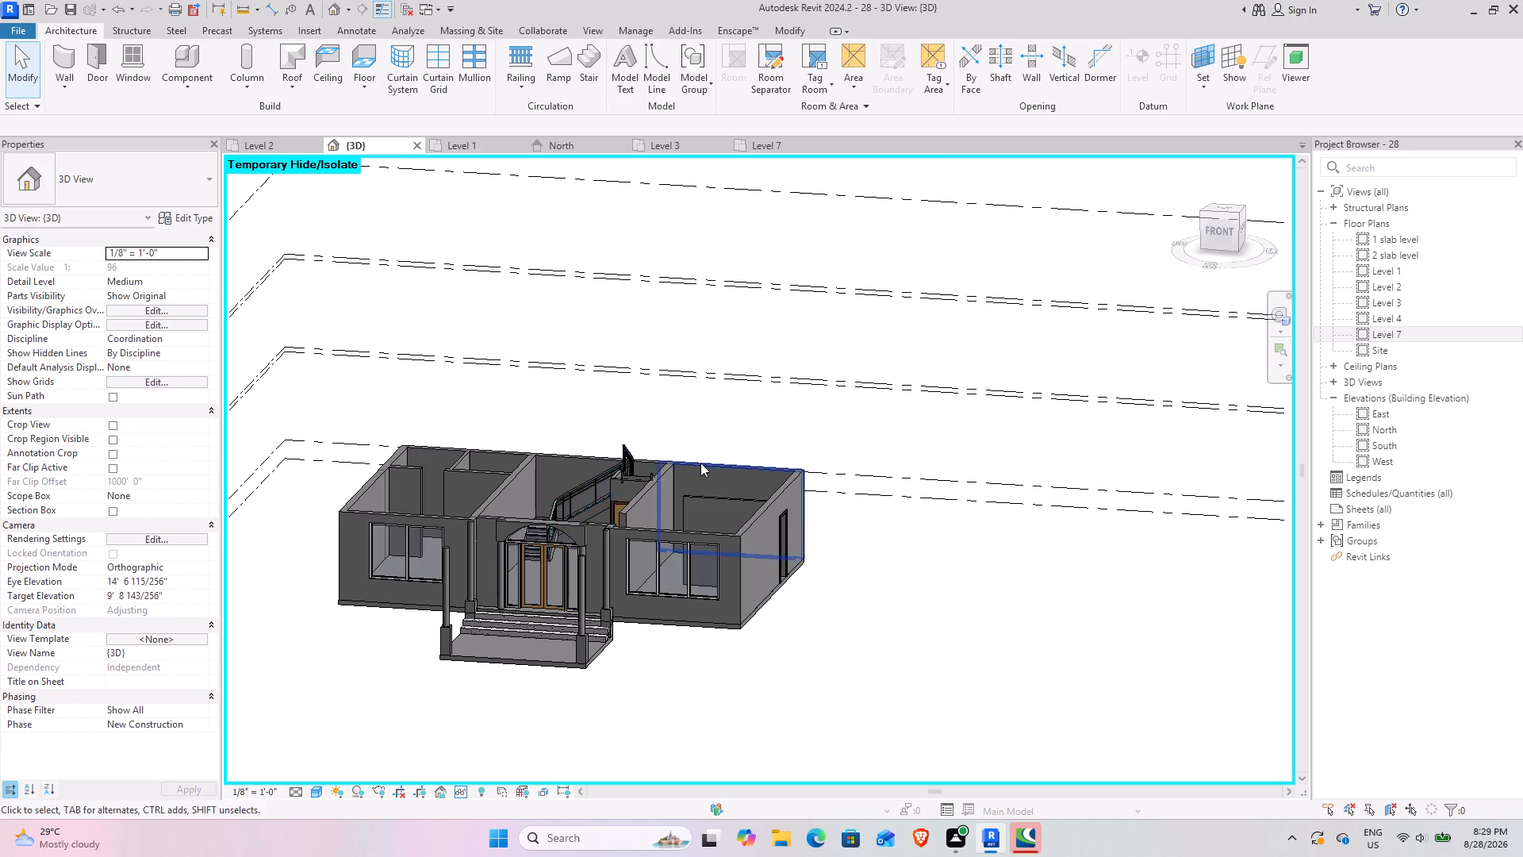
{"action": "scroll", "coordinate": [700, 463], "scroll_direction": "up", "scroll_amount": 3}
{"action": "scroll", "coordinate": [701, 608], "scroll_direction": "down", "scroll_amount": 3}
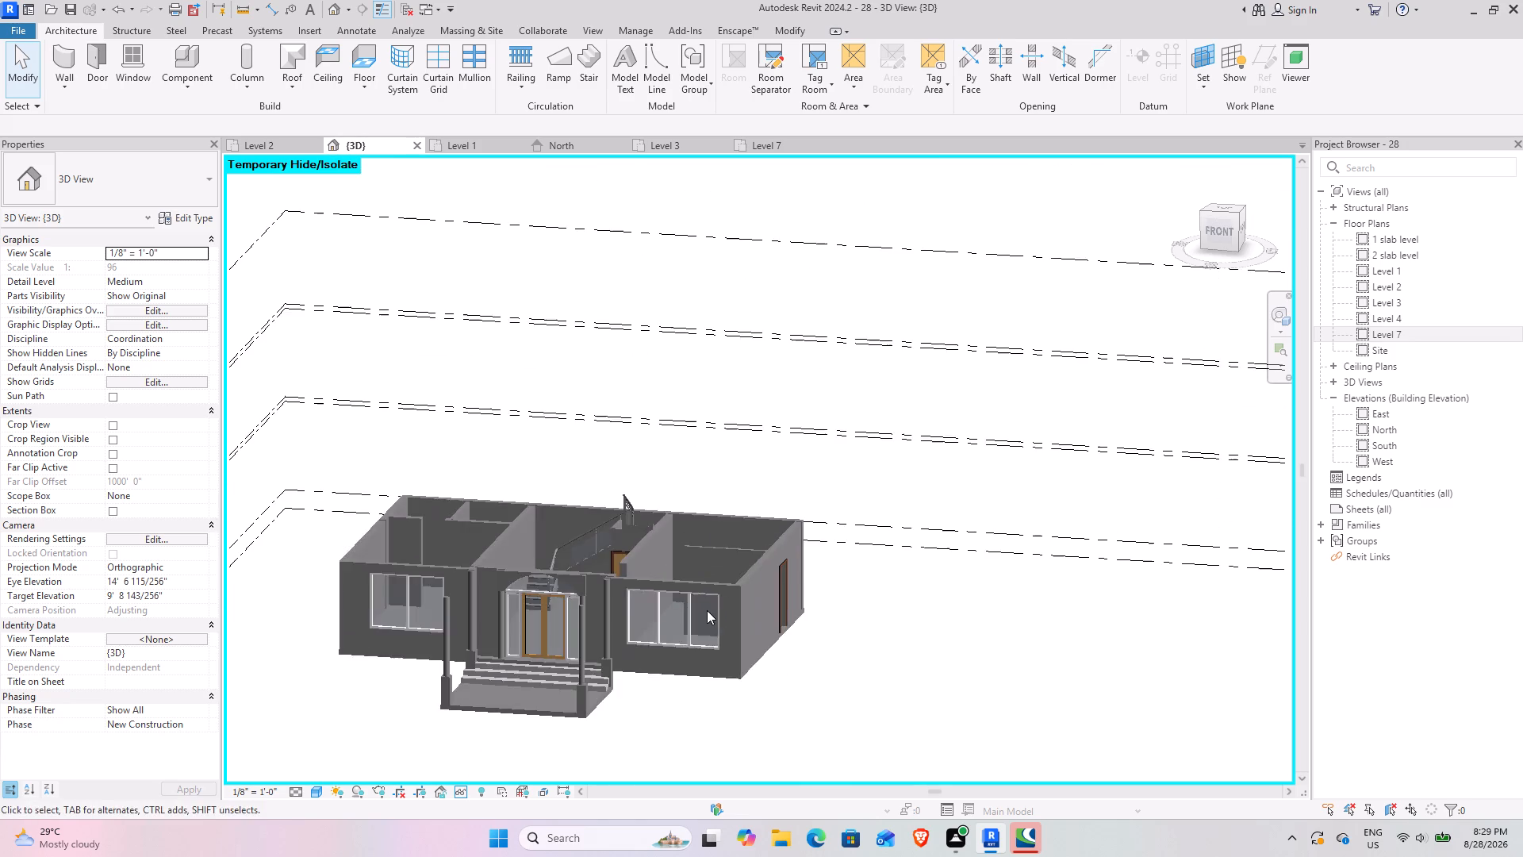
{"action": "middle_click_drag", "start_coordinate": [715, 608], "coordinate": [719, 597], "text": "shift"}
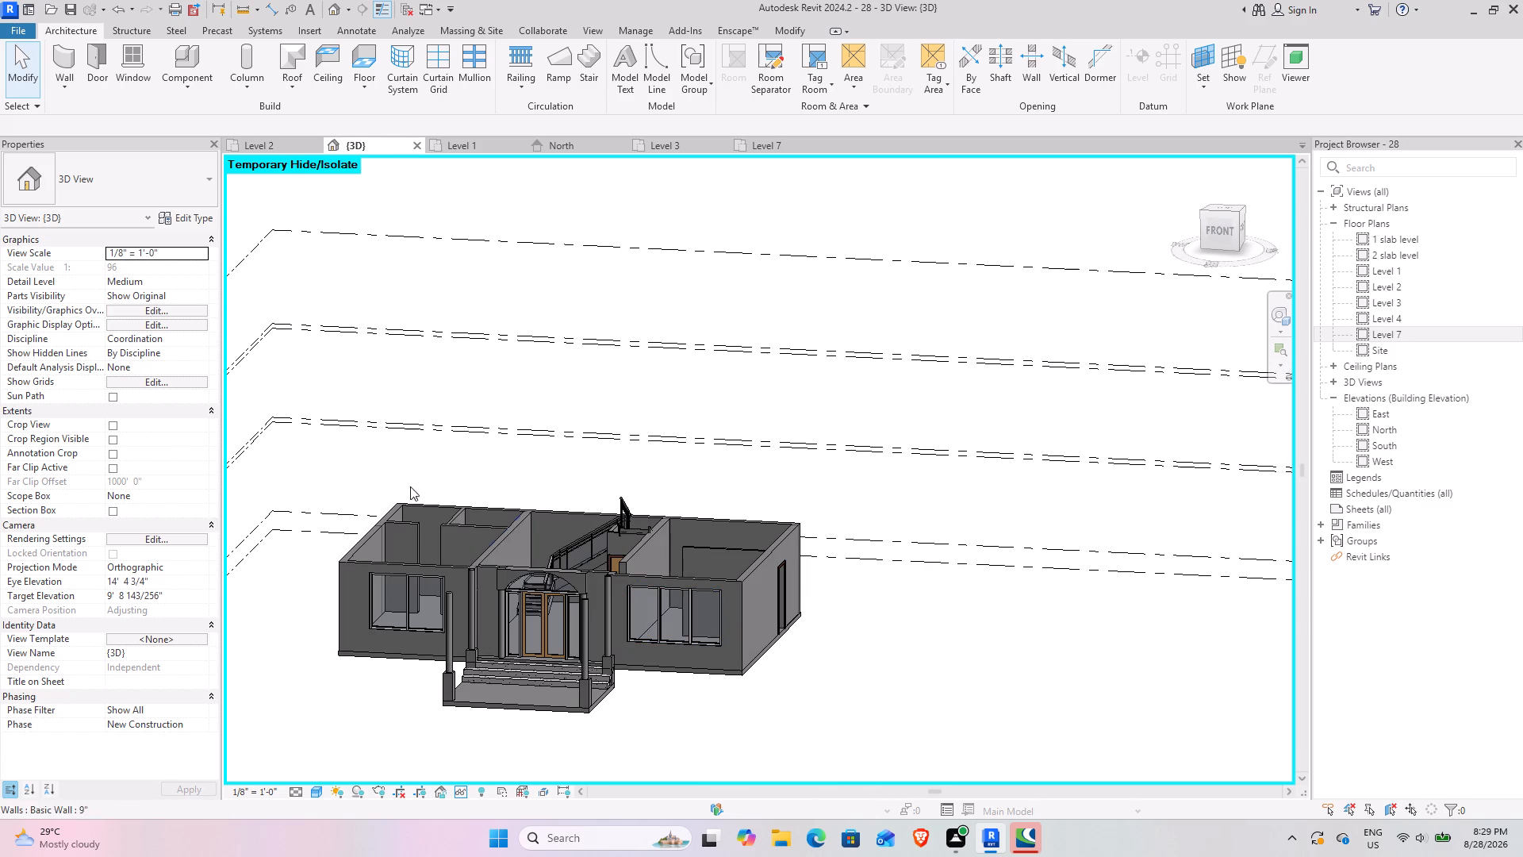
Review the Level 1 floor plan's window openings around the dining, kitchen, bedroom, stair and toilet walls.
{"action": "left_click", "coordinate": [470, 149]}
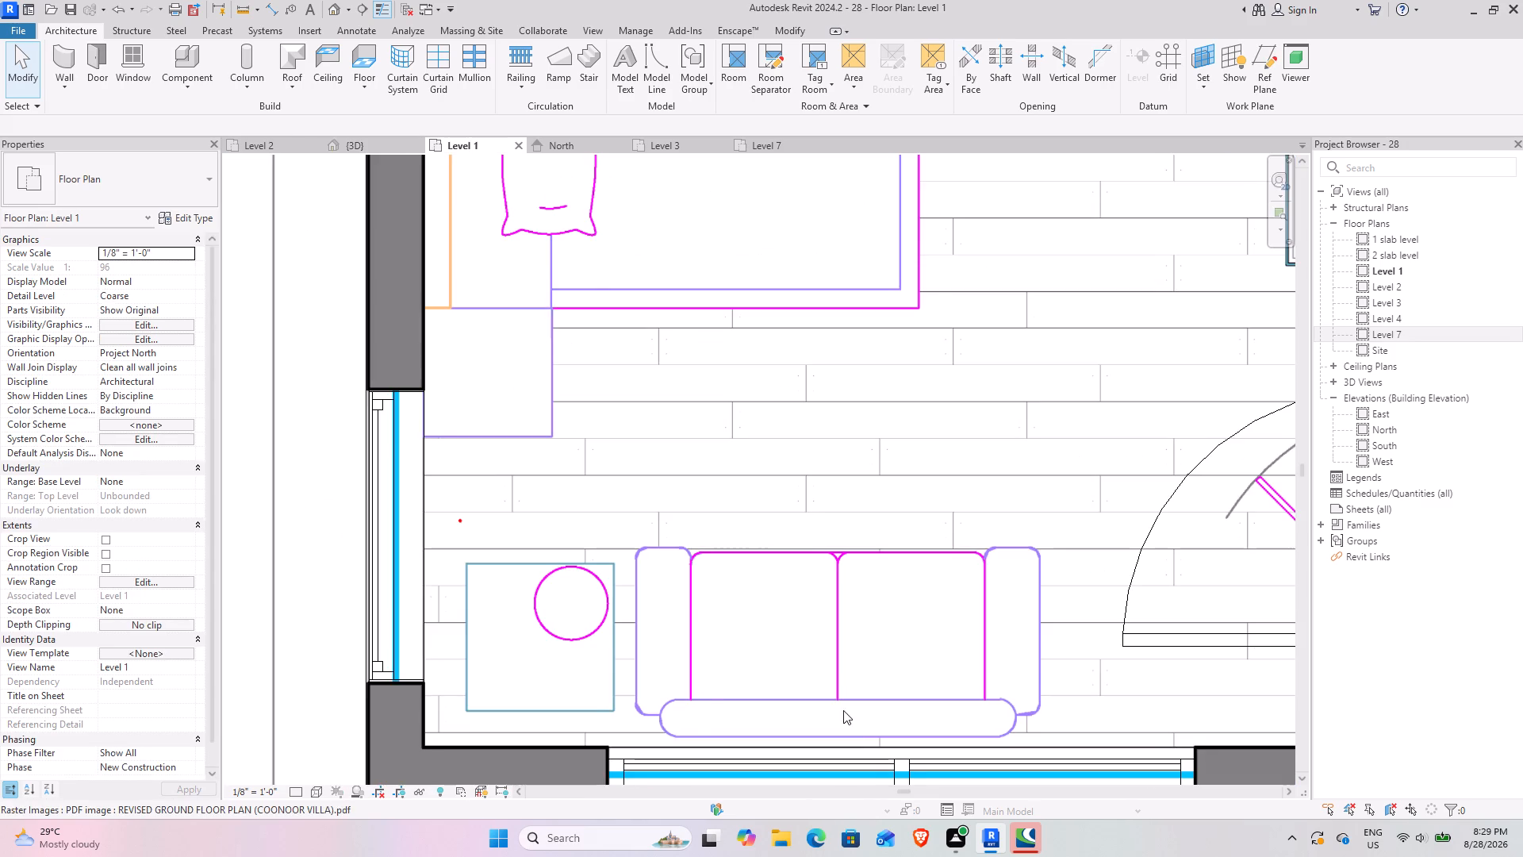
{"action": "scroll", "coordinate": [843, 710], "scroll_direction": "down", "scroll_amount": 4}
{"action": "scroll", "coordinate": [1045, 695], "scroll_direction": "down", "scroll_amount": 3}
{"action": "middle_click_drag", "start_coordinate": [1069, 671], "coordinate": [412, 419]}
{"action": "middle_click_drag", "start_coordinate": [924, 482], "coordinate": [535, 674]}
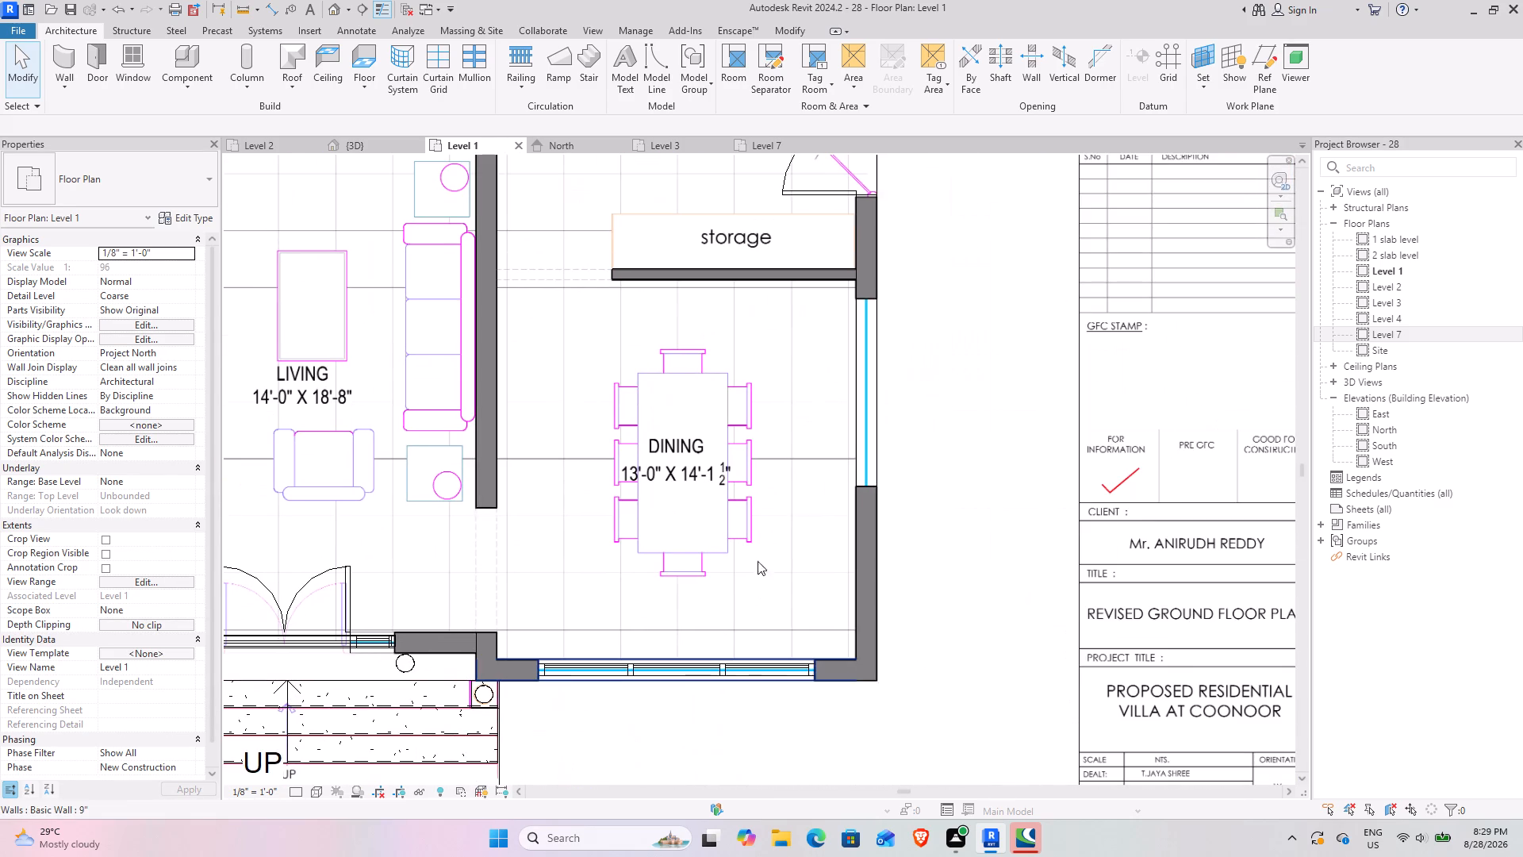
{"action": "middle_click_drag", "start_coordinate": [957, 420], "coordinate": [960, 636]}
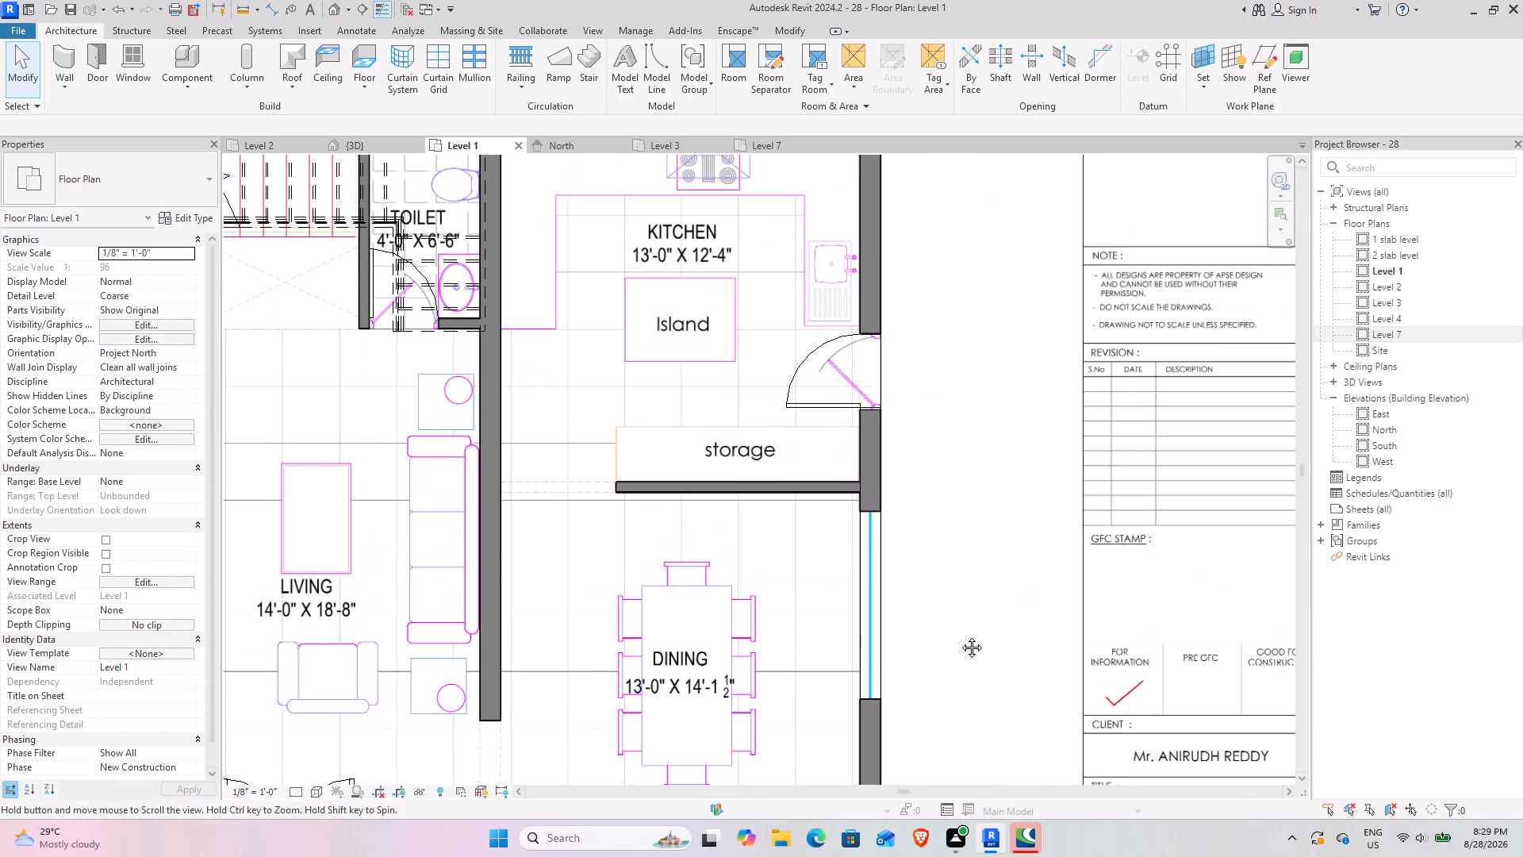
{"action": "middle_click_drag", "start_coordinate": [960, 636], "coordinate": [836, 502]}
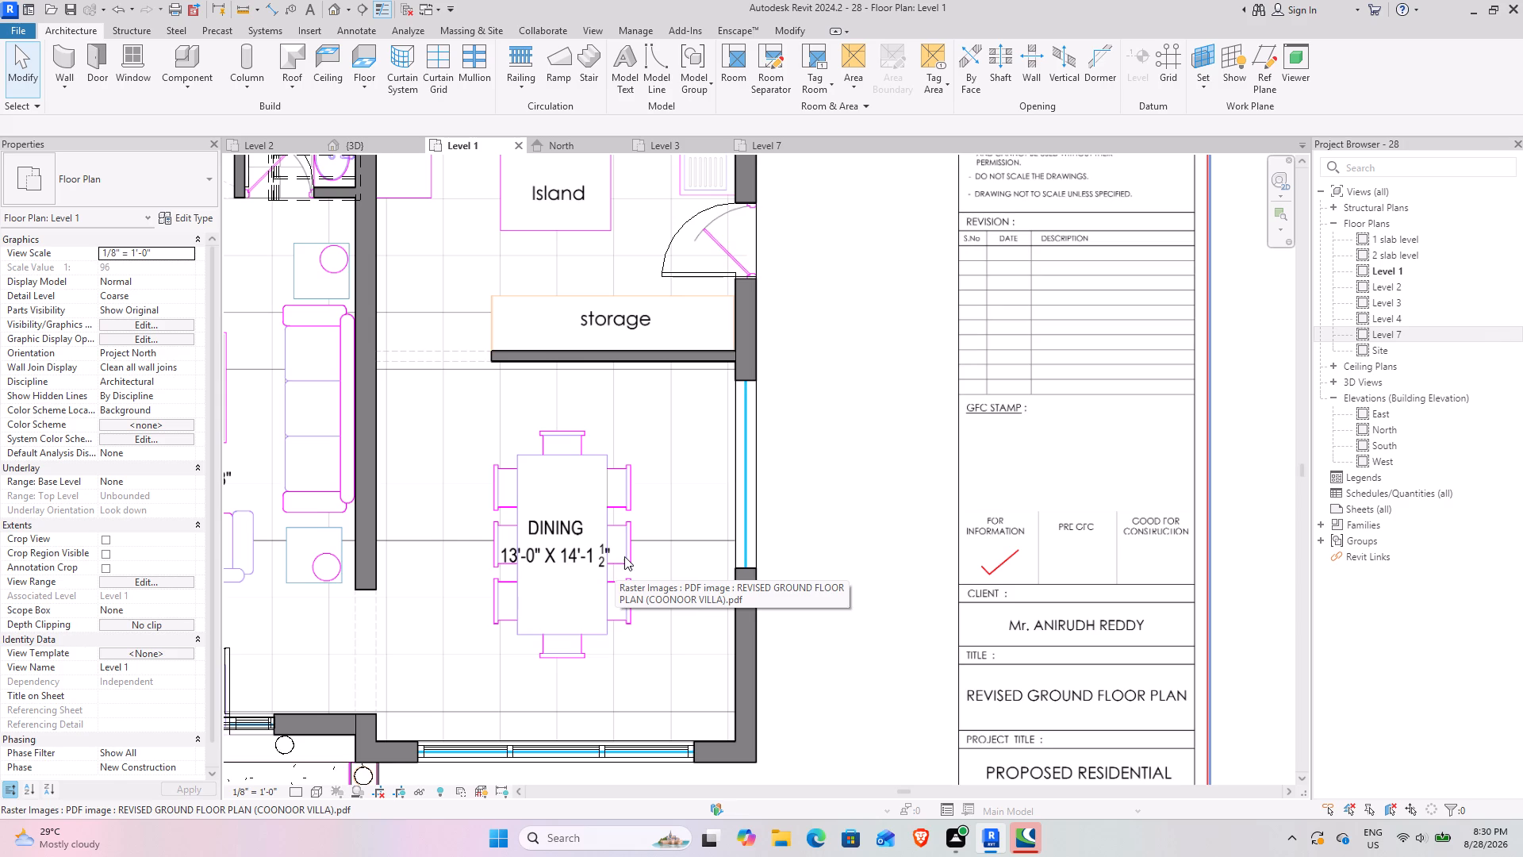
{"action": "scroll", "coordinate": [624, 459], "scroll_direction": "down", "scroll_amount": 3}
{"action": "middle_click_drag", "start_coordinate": [539, 496], "coordinate": [761, 381]}
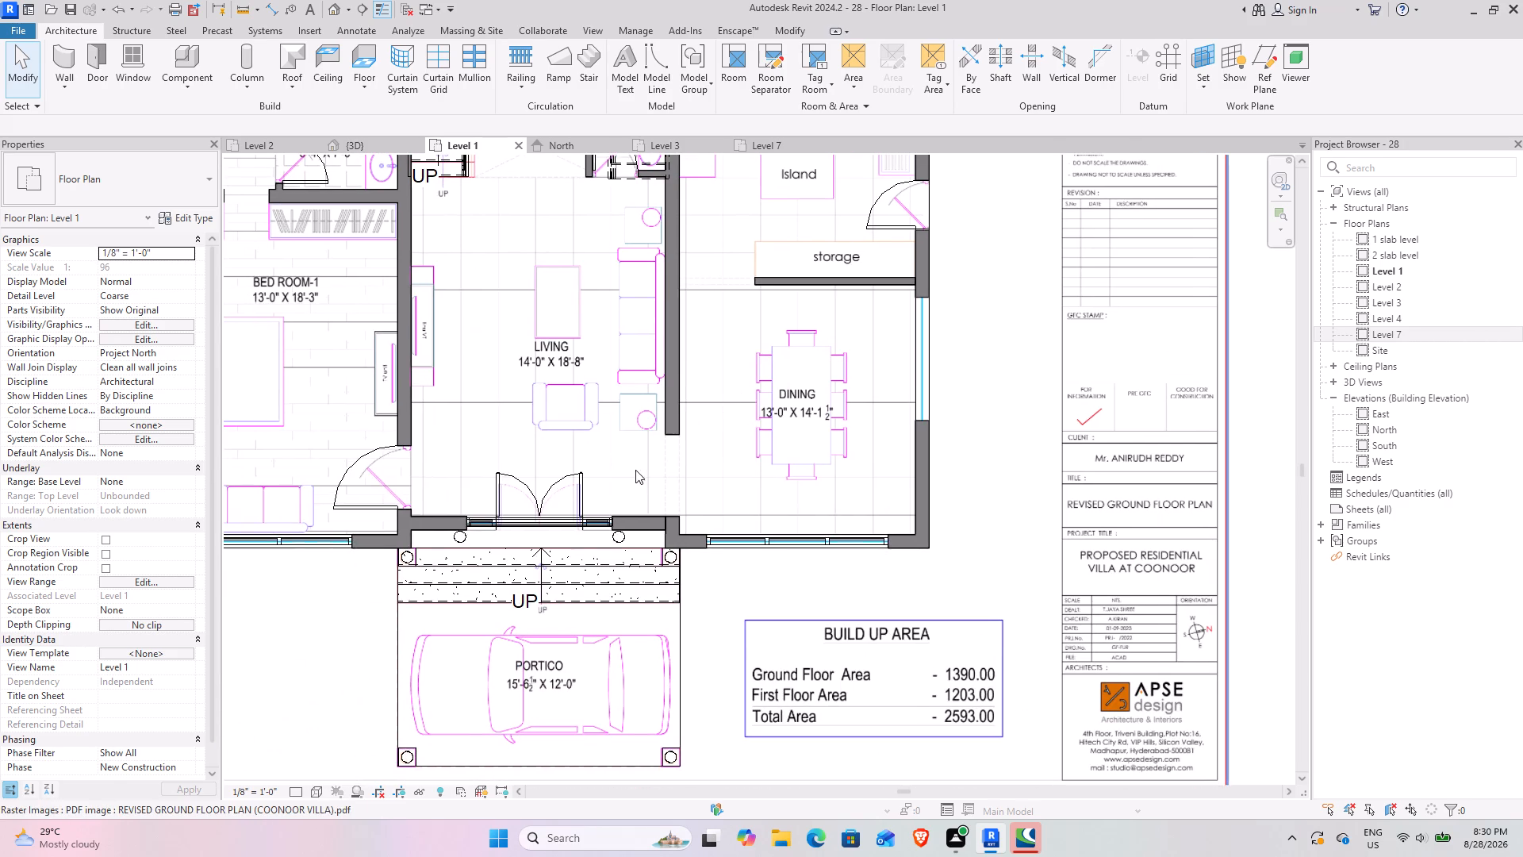
{"action": "middle_click_drag", "start_coordinate": [549, 375], "coordinate": [727, 391]}
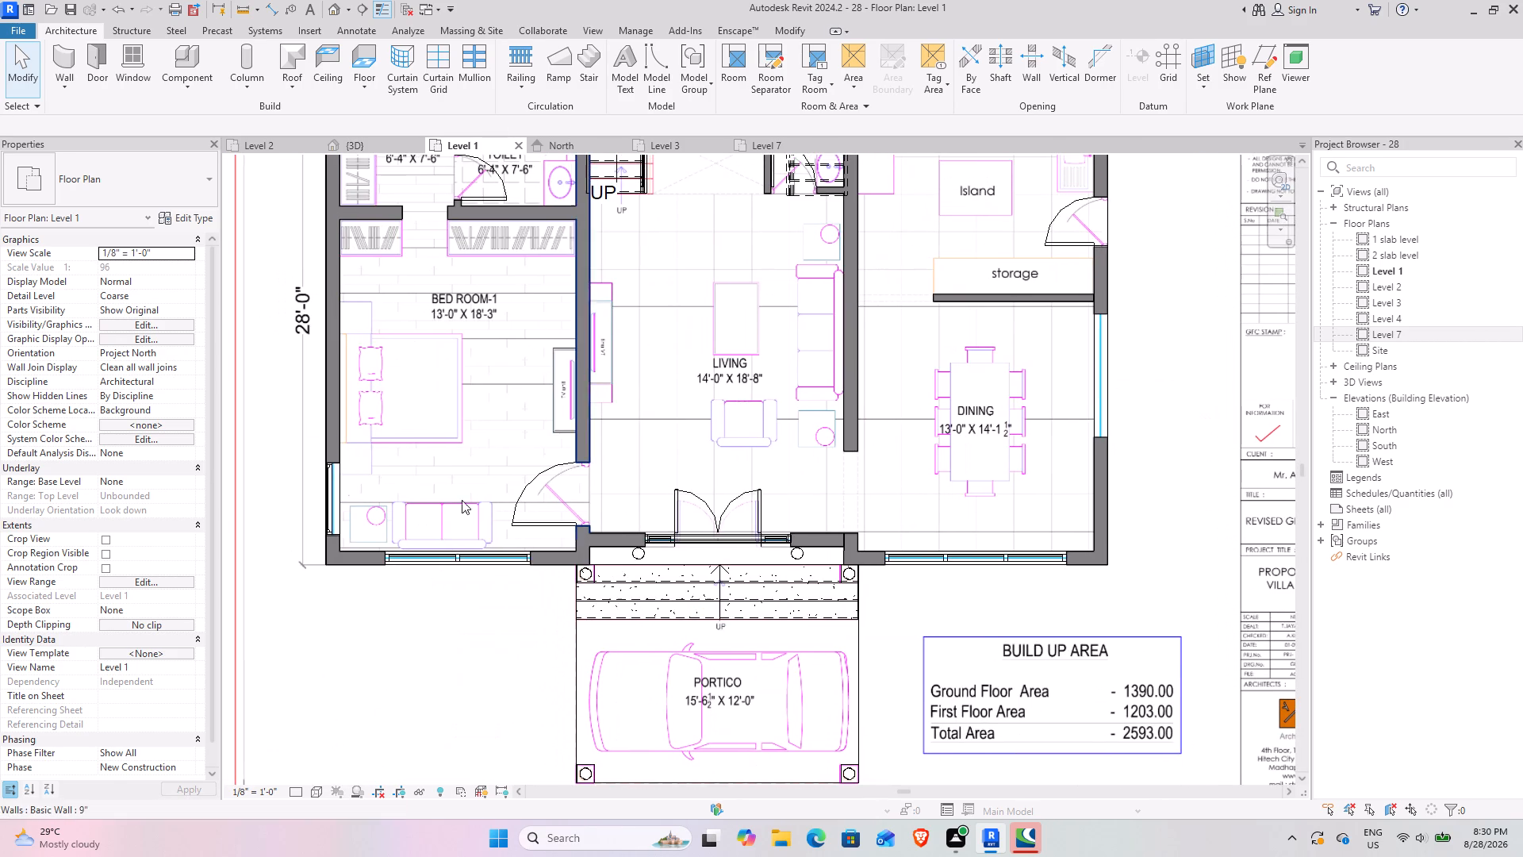
{"action": "middle_click_drag", "start_coordinate": [857, 425], "coordinate": [836, 564]}
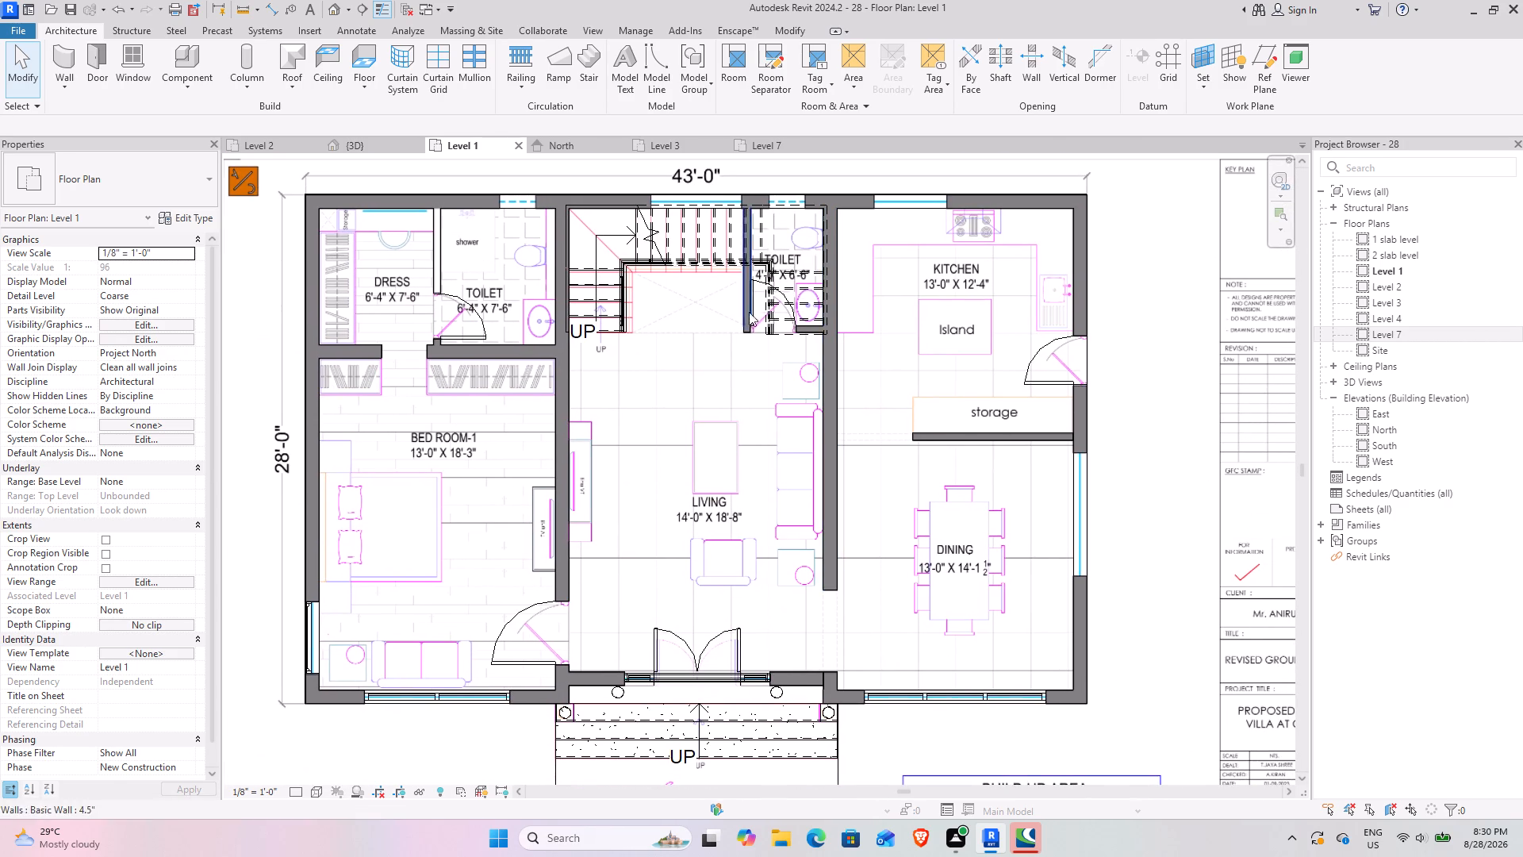
{"action": "scroll", "coordinate": [708, 181], "scroll_direction": "up", "scroll_amount": 2}
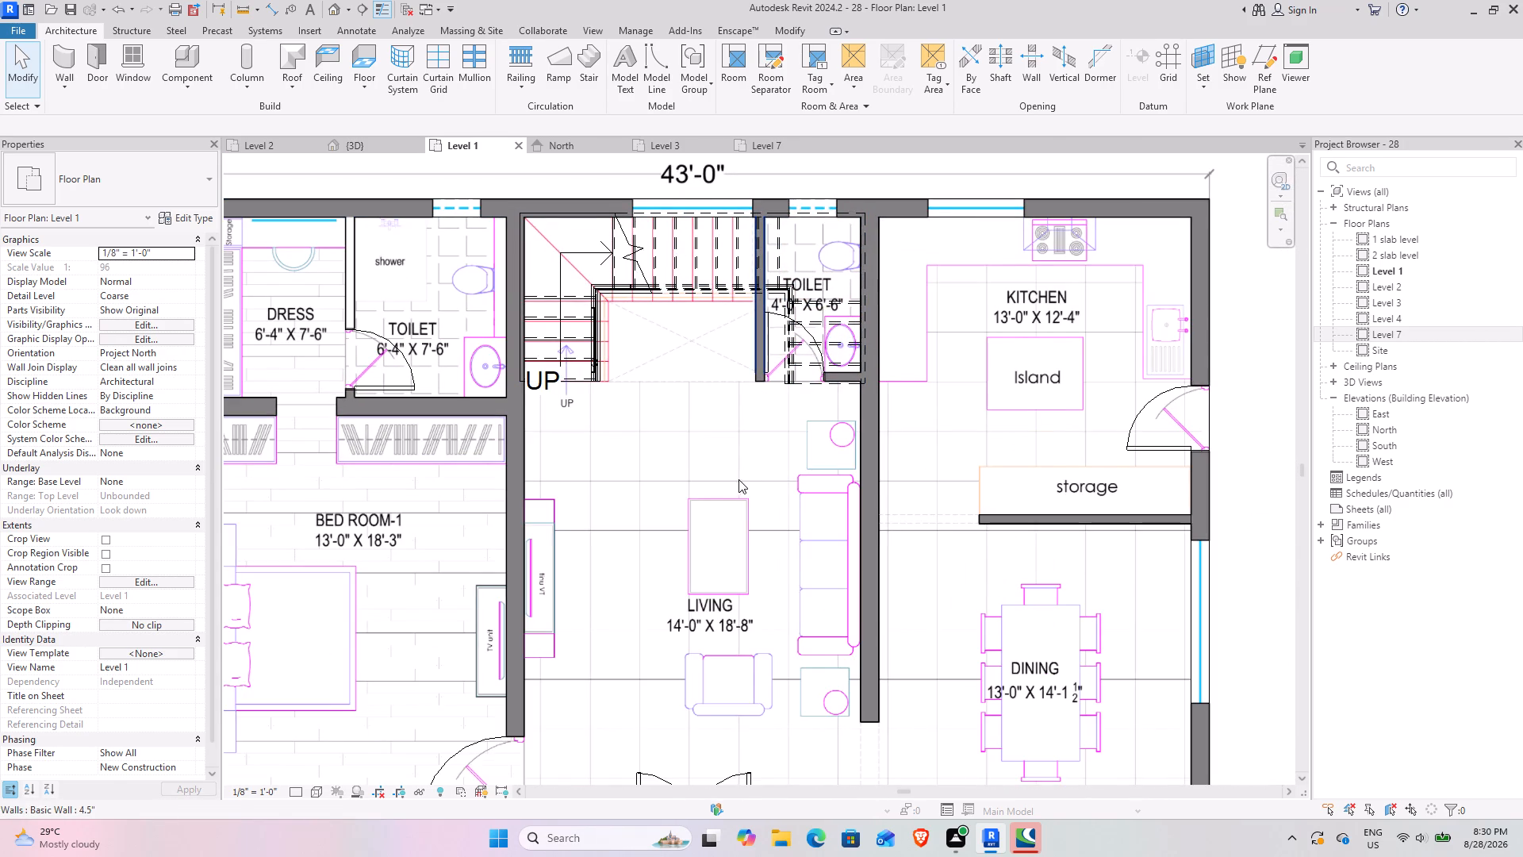
{"action": "middle_click_drag", "start_coordinate": [733, 481], "coordinate": [742, 536]}
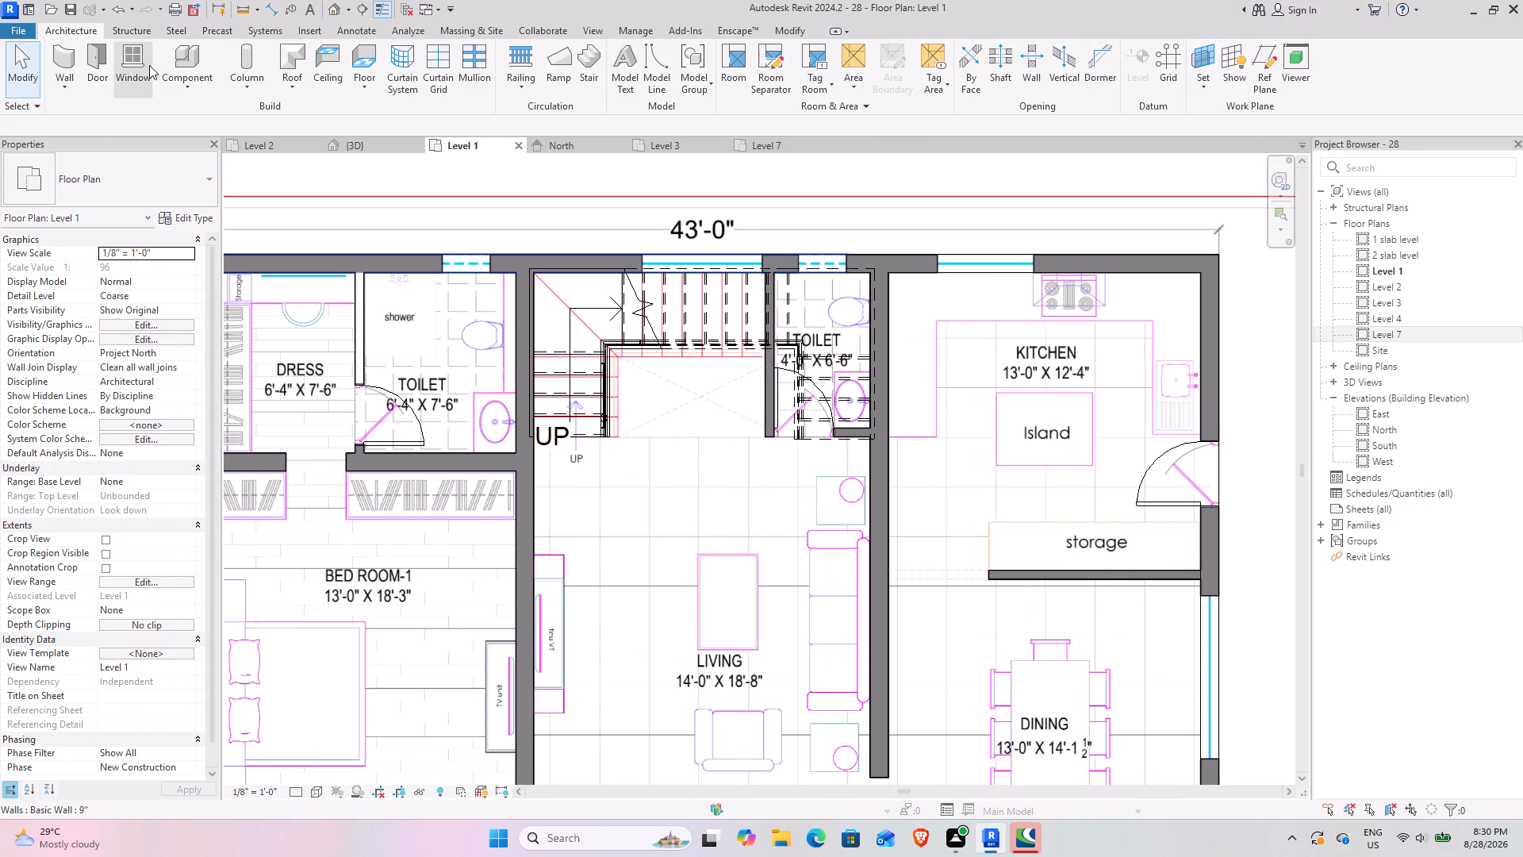
Start window placement and load the Window-Casement-Triple-Side-Transom family from the Windows library folder.
{"action": "left_click", "coordinate": [140, 54]}
{"action": "left_click", "coordinate": [685, 67]}
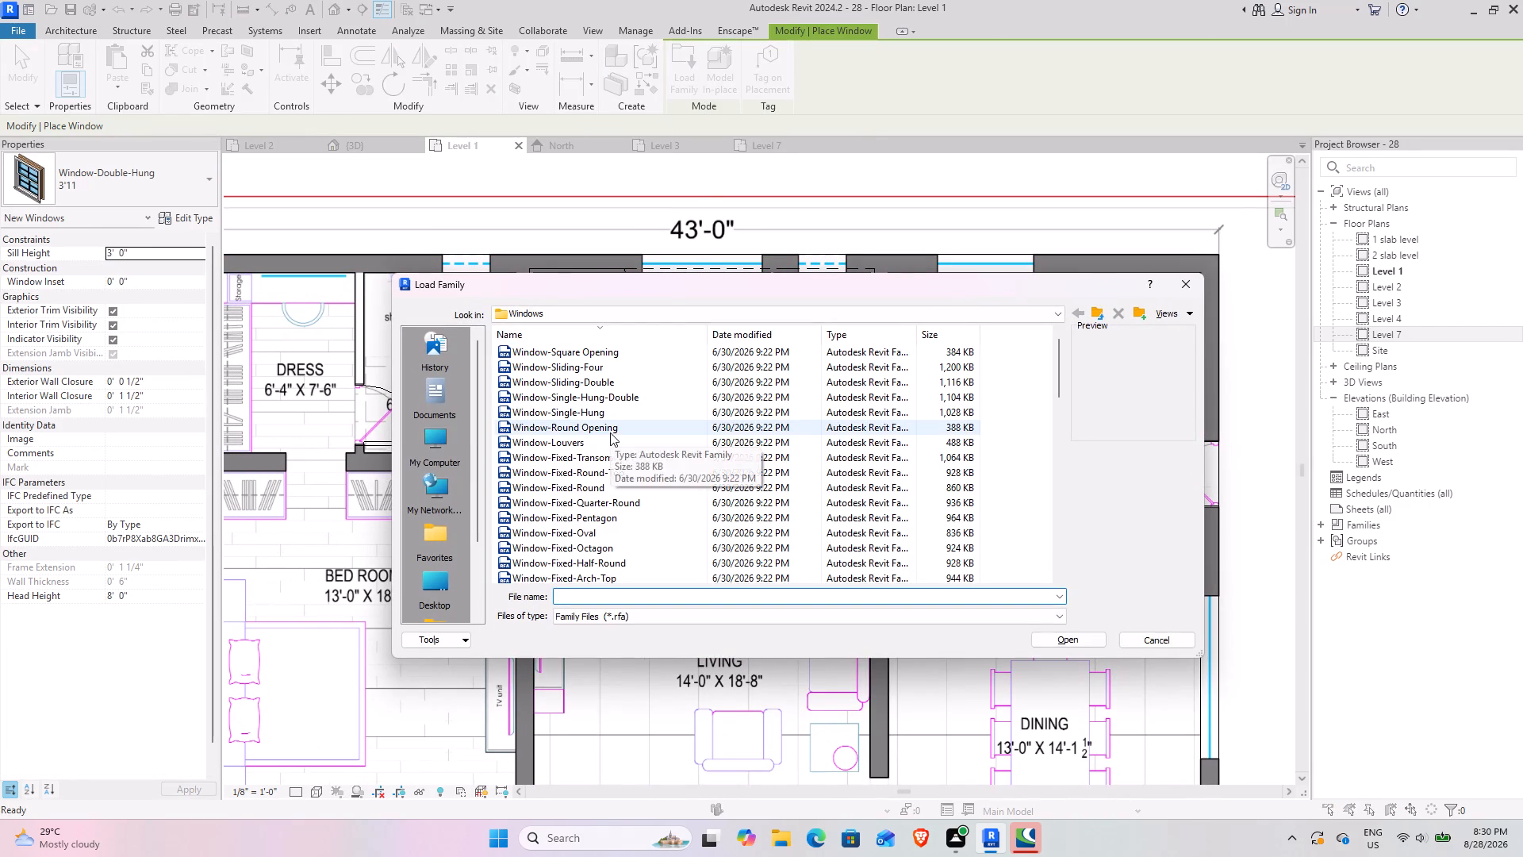
{"action": "scroll", "coordinate": [610, 432], "scroll_direction": "up", "scroll_amount": 17, "text": "ctrl"}
{"action": "scroll", "coordinate": [610, 432], "scroll_direction": "down", "scroll_amount": 1}
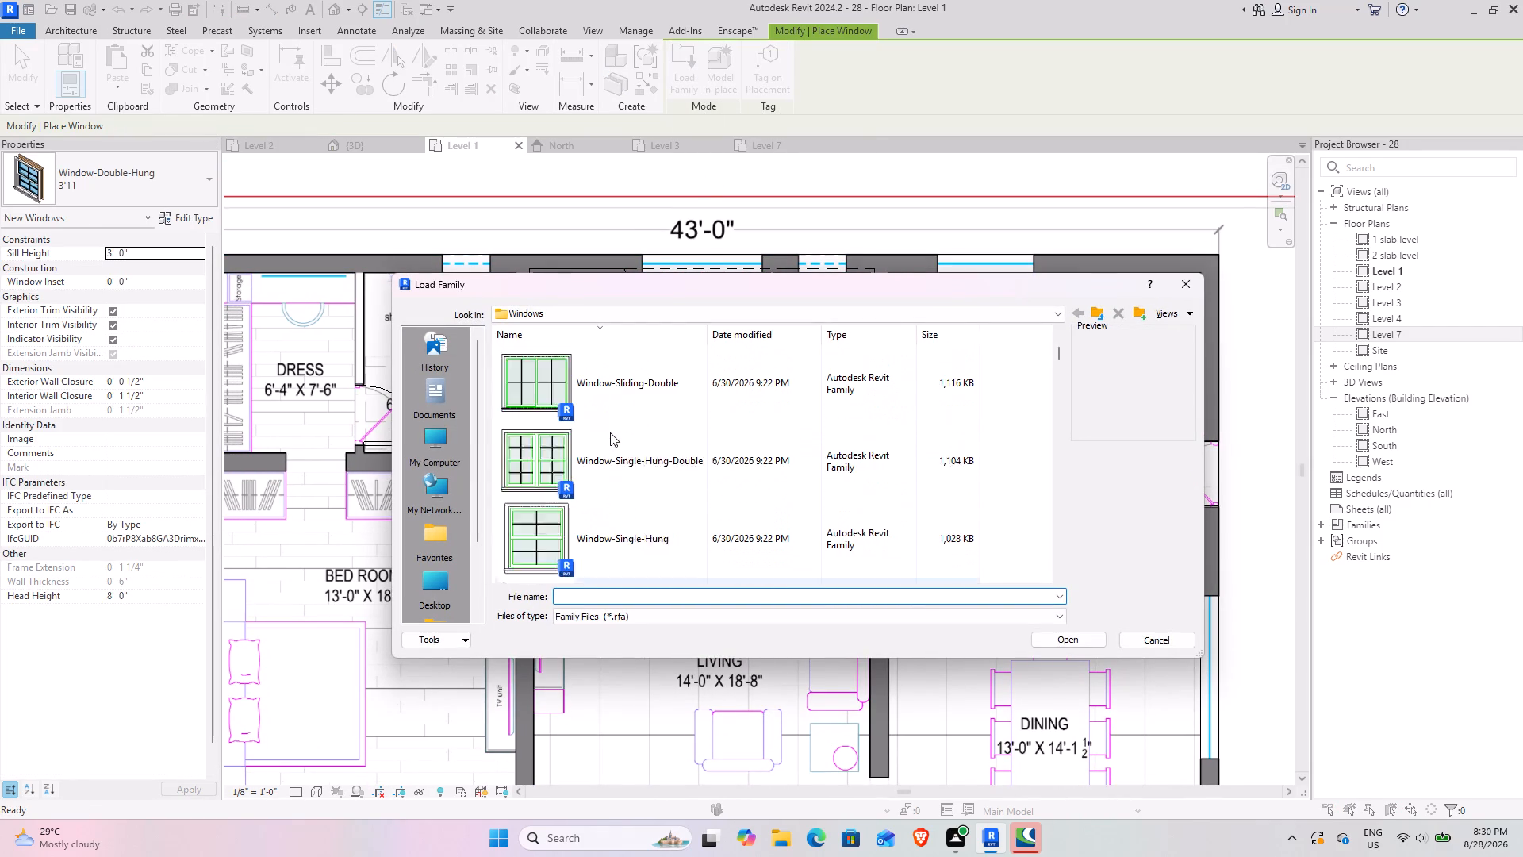
{"action": "scroll", "coordinate": [610, 432], "scroll_direction": "down", "scroll_amount": 5}
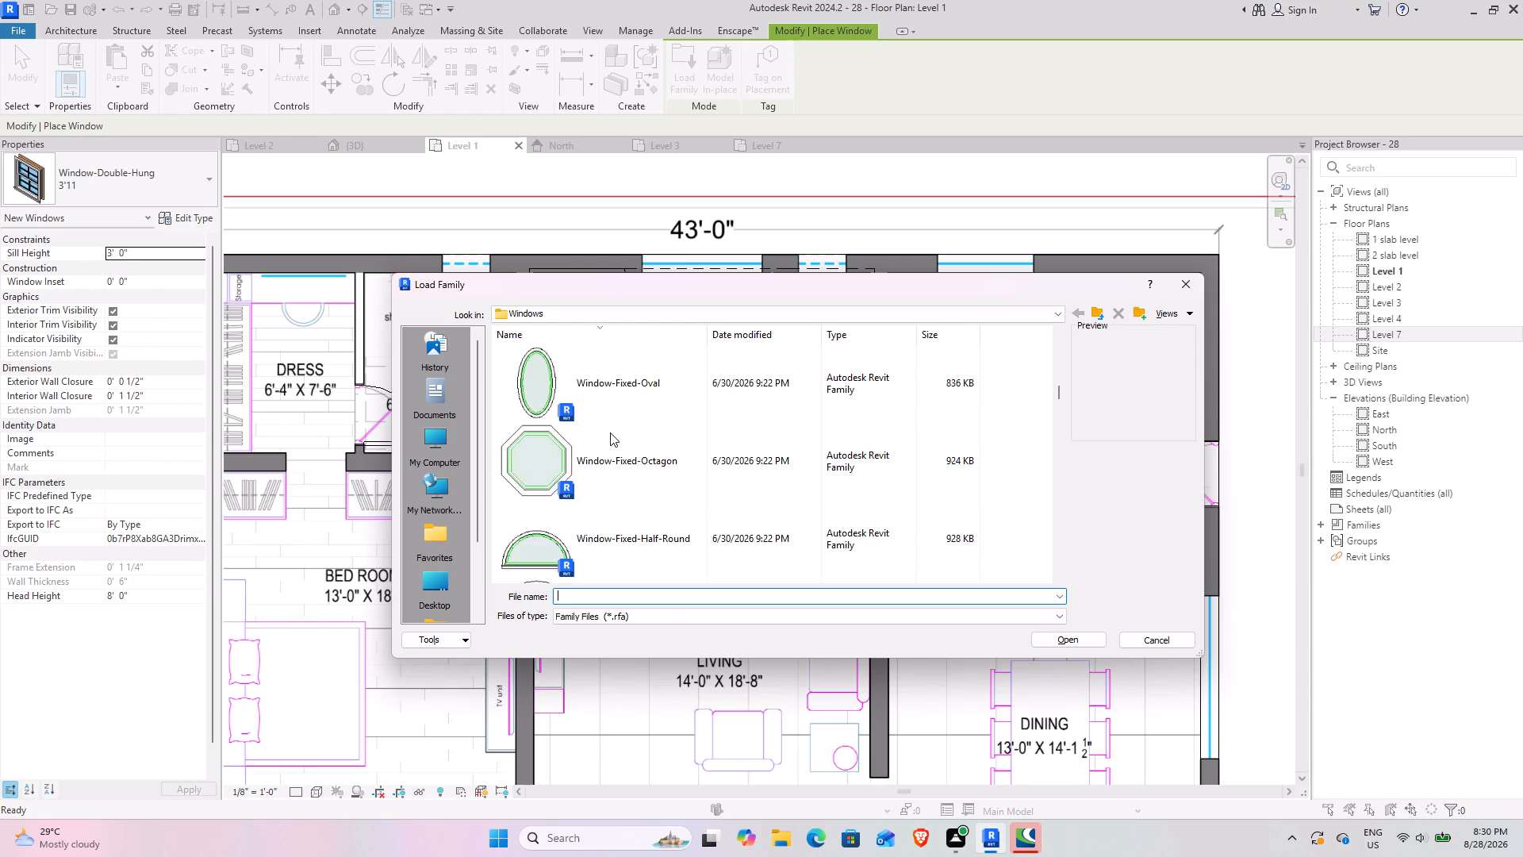
{"action": "scroll", "coordinate": [610, 432], "scroll_direction": "down", "scroll_amount": 2}
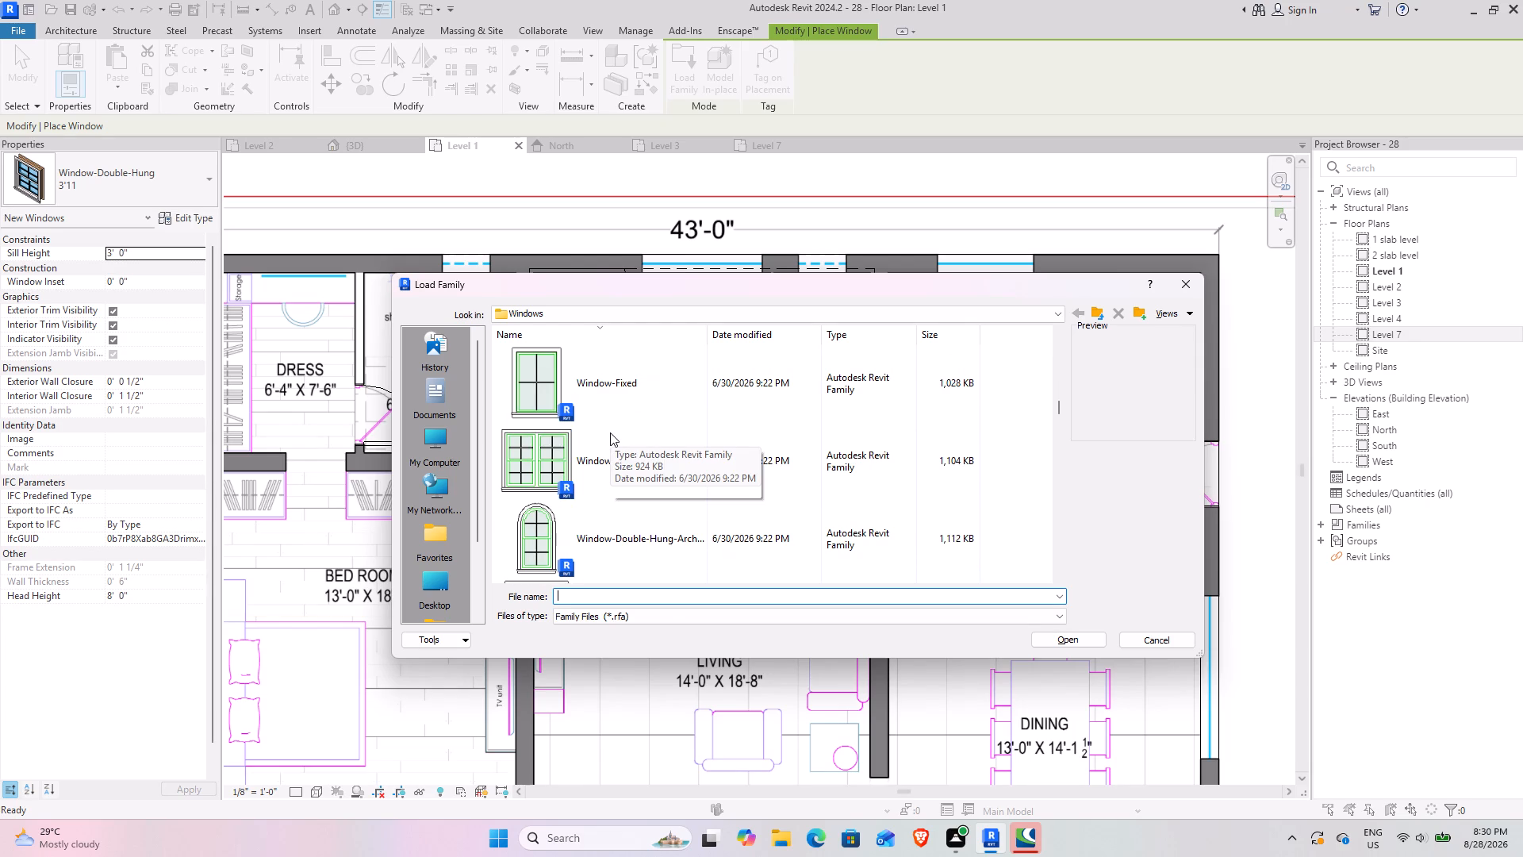
{"action": "scroll", "coordinate": [610, 432], "scroll_direction": "down", "scroll_amount": 2}
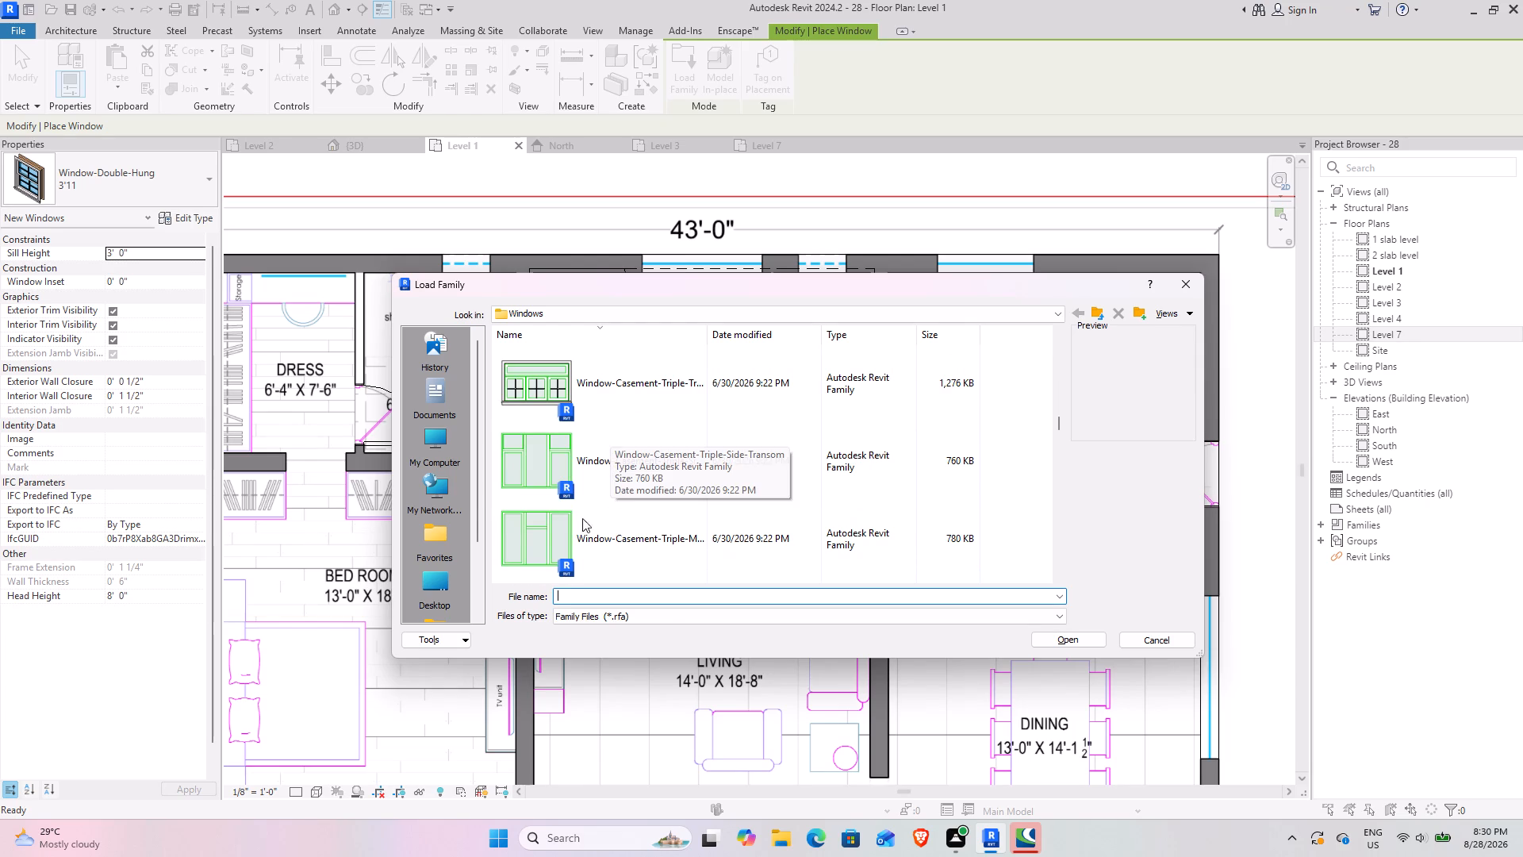
{"action": "left_click", "coordinate": [591, 451]}
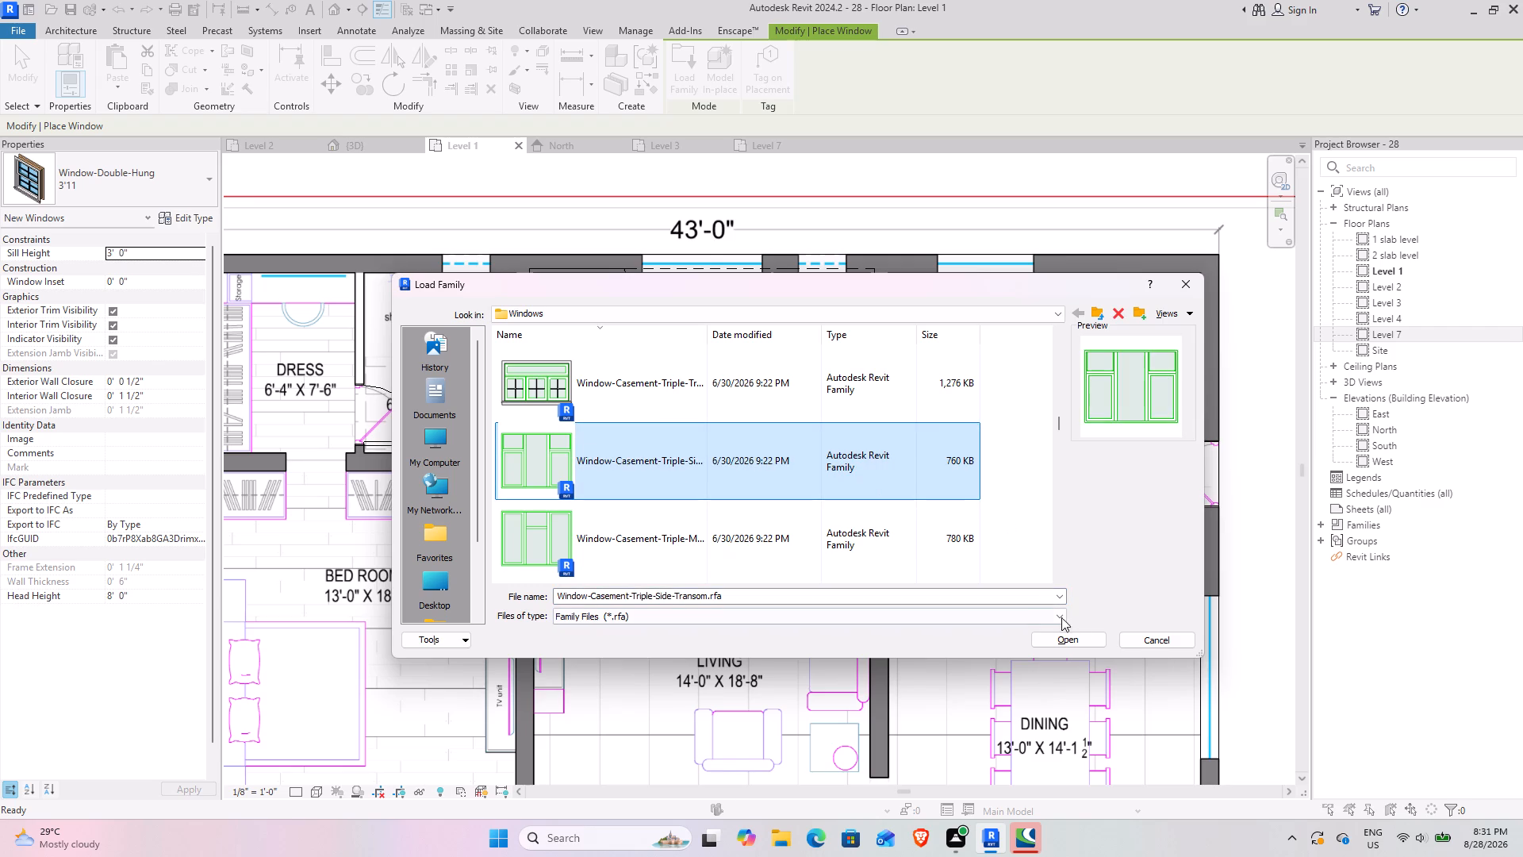
{"action": "left_click", "coordinate": [1082, 636]}
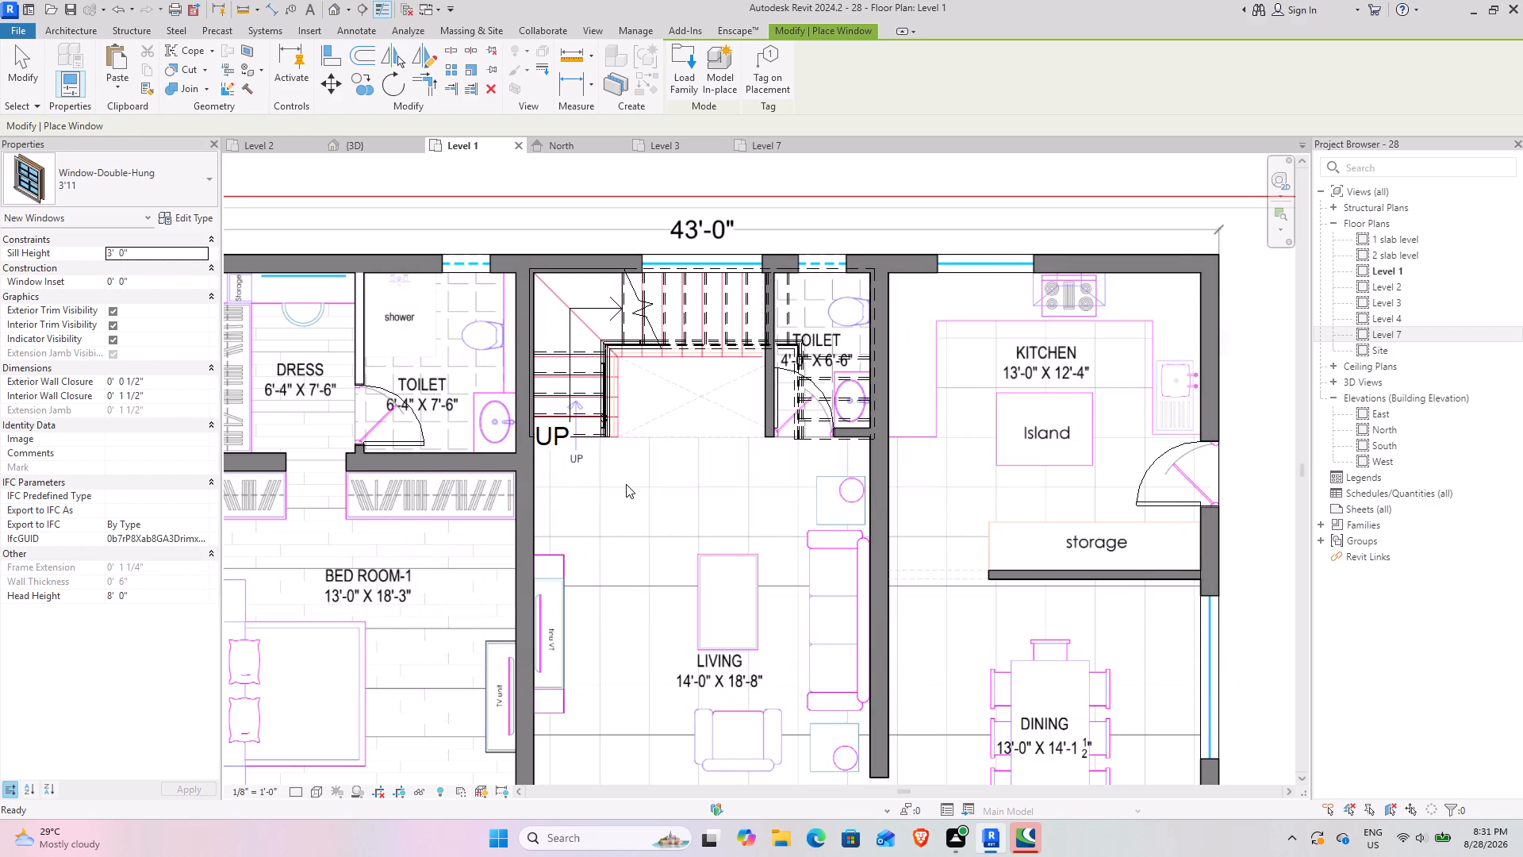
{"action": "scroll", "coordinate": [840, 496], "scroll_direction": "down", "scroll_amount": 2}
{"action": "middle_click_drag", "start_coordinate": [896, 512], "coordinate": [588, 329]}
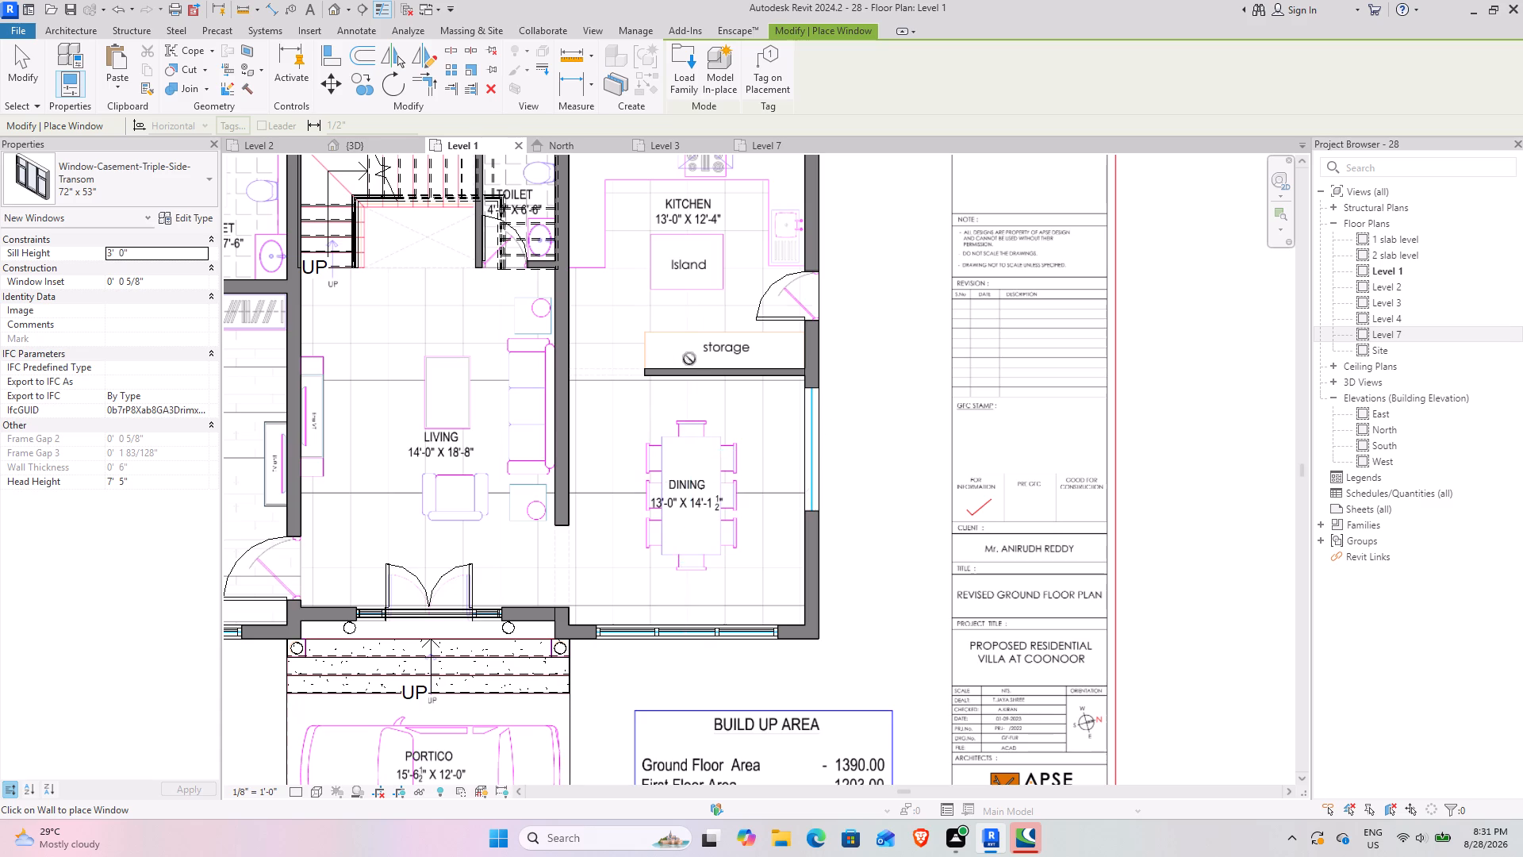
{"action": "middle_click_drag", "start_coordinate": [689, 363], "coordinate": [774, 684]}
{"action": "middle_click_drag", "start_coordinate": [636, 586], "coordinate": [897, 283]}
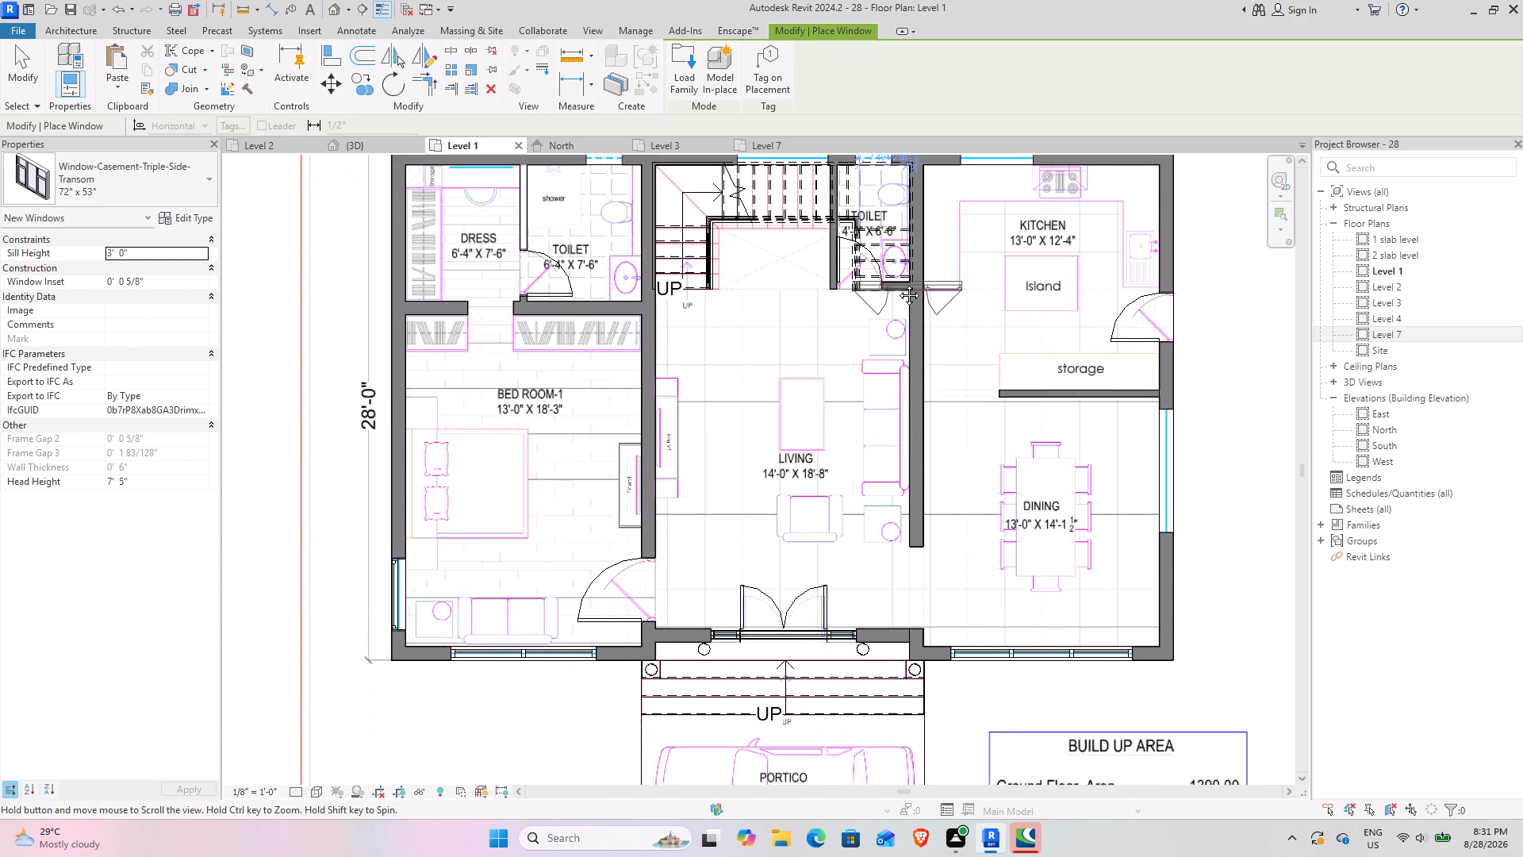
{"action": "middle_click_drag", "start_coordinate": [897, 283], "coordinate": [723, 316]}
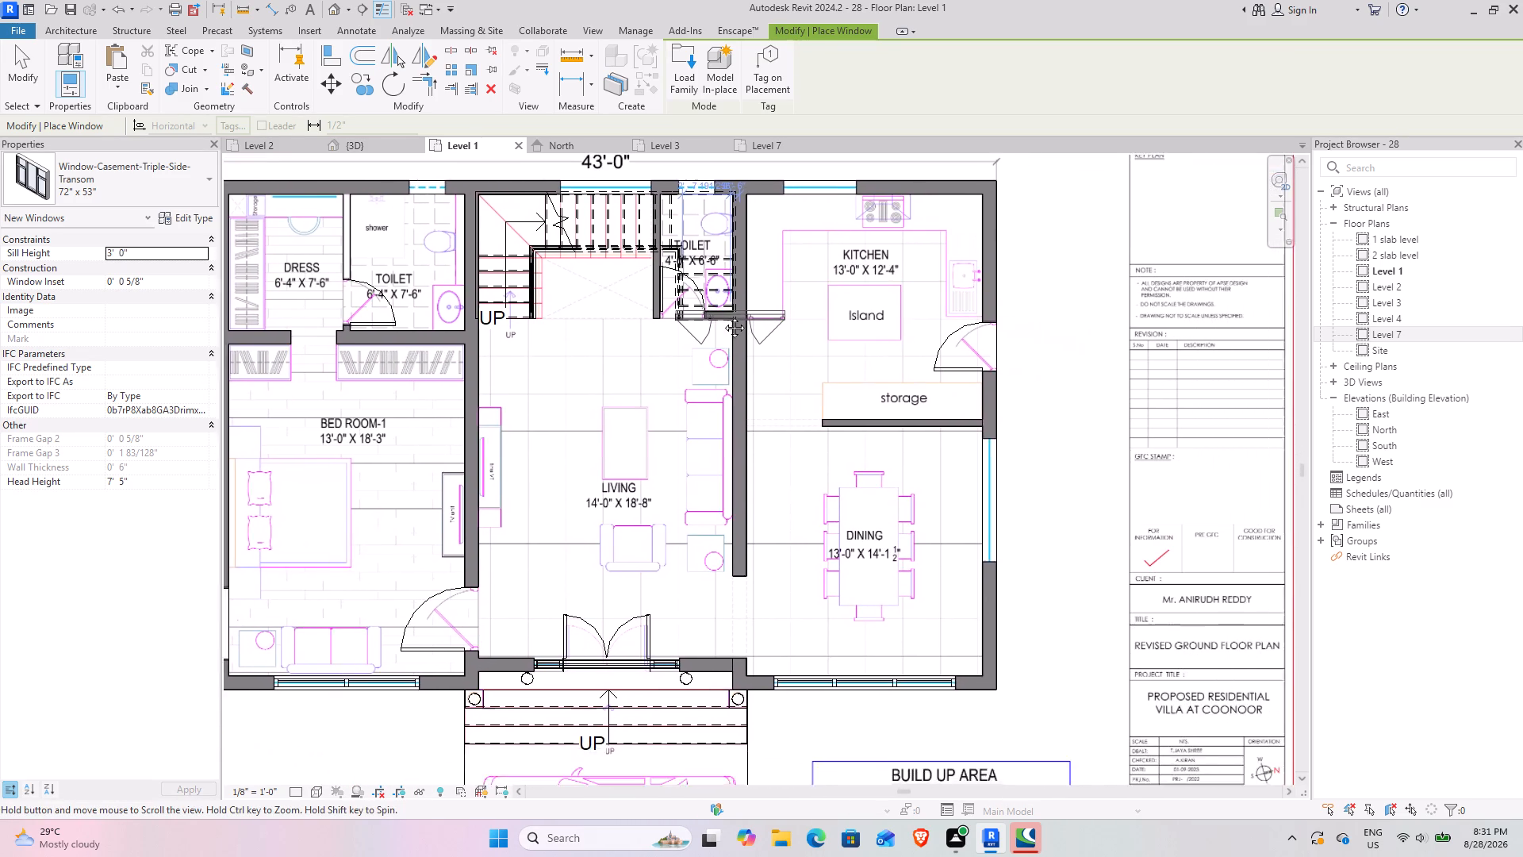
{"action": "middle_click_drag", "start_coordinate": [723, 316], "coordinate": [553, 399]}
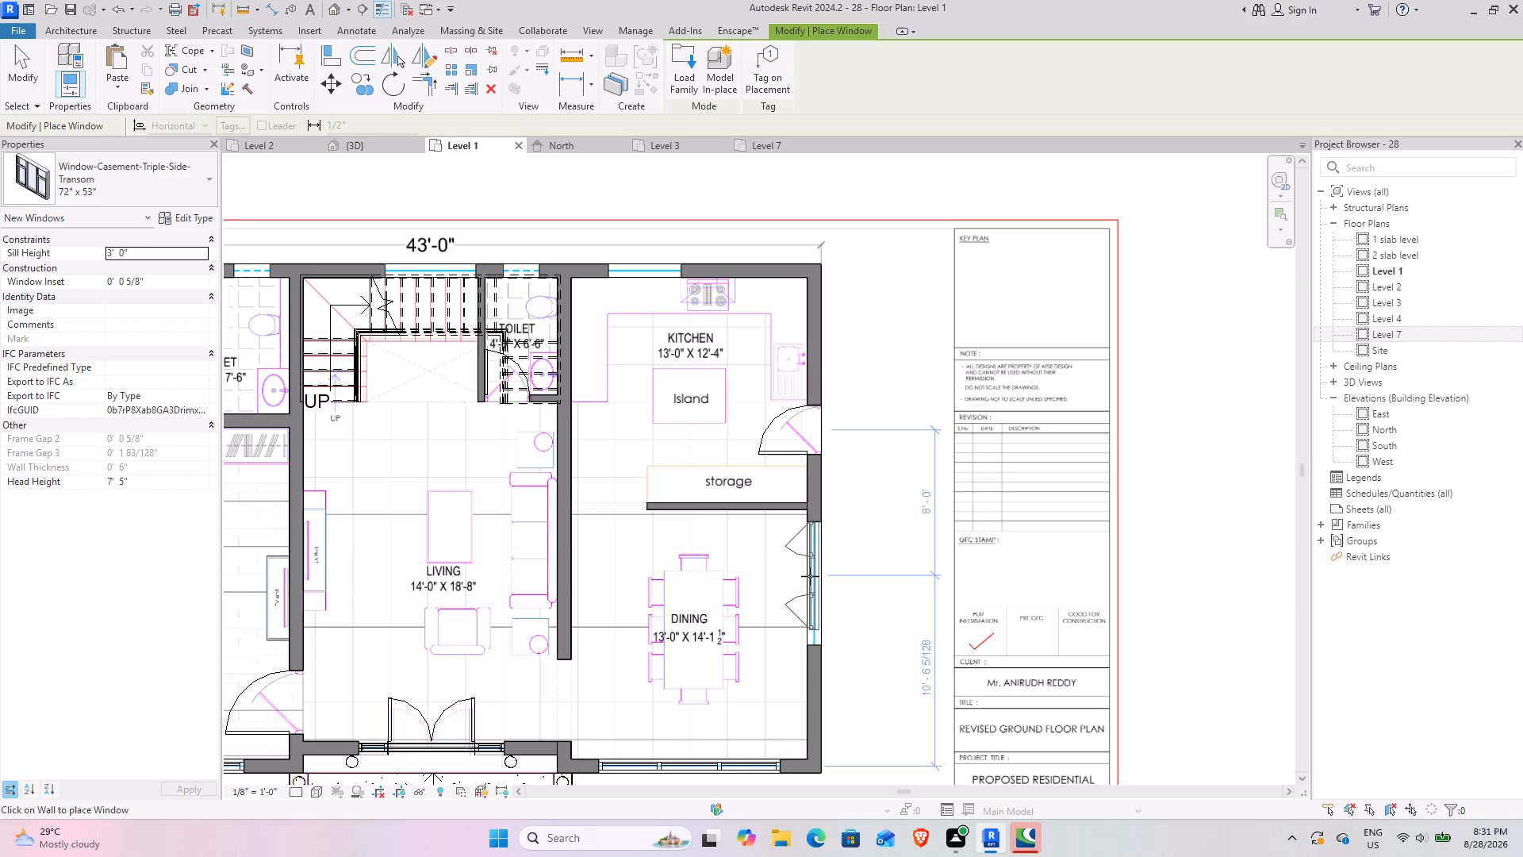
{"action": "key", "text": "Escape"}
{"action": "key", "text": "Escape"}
Check the base offset and height of the Storefront curtain wall in the dining room's front wall.
{"action": "middle_click_drag", "start_coordinate": [753, 650], "coordinate": [781, 528]}
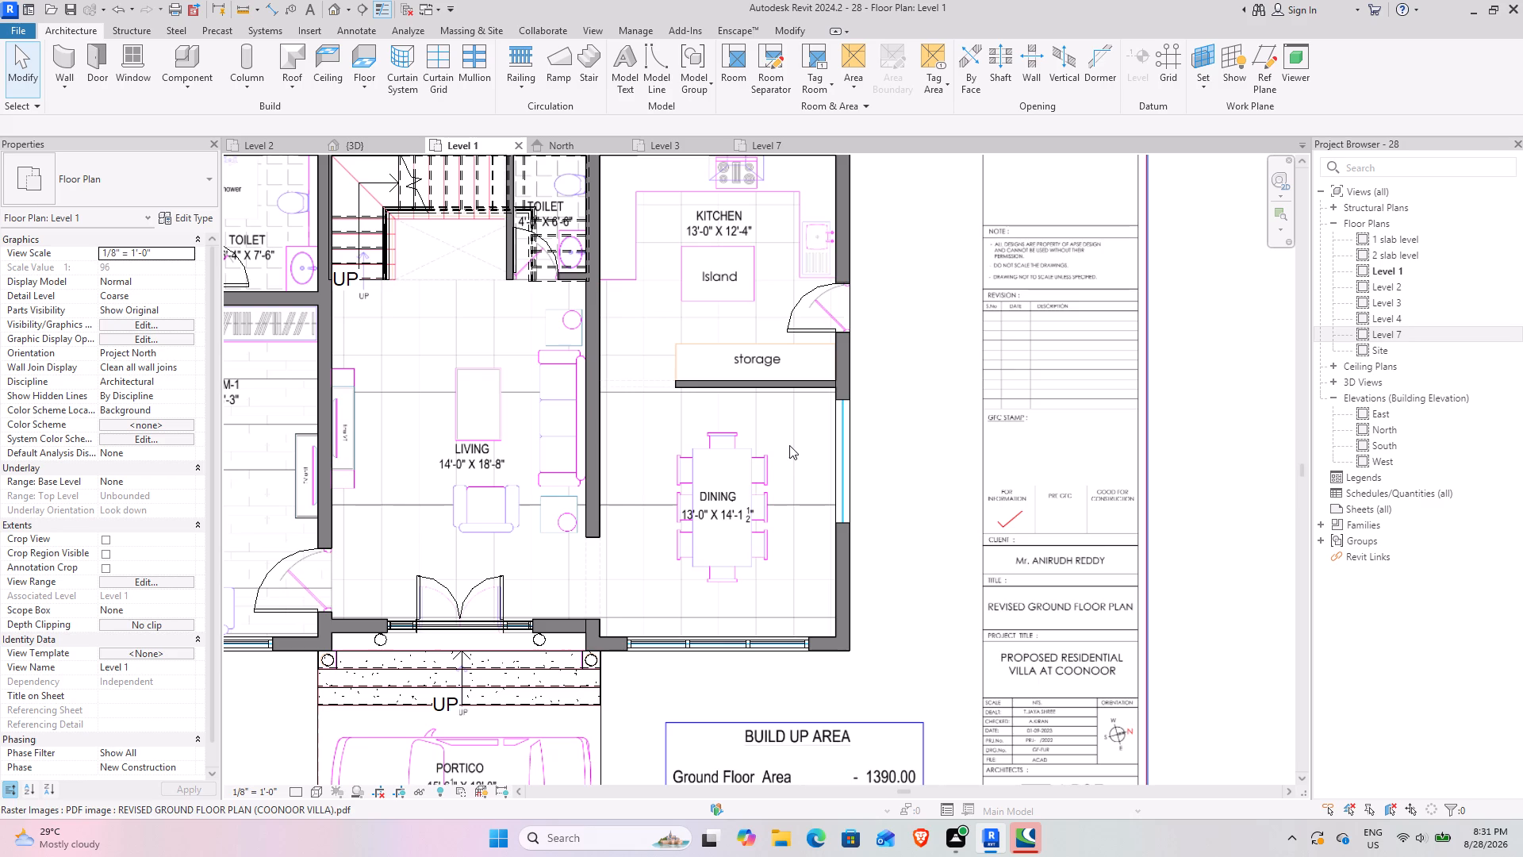
{"action": "left_click", "coordinate": [699, 649]}
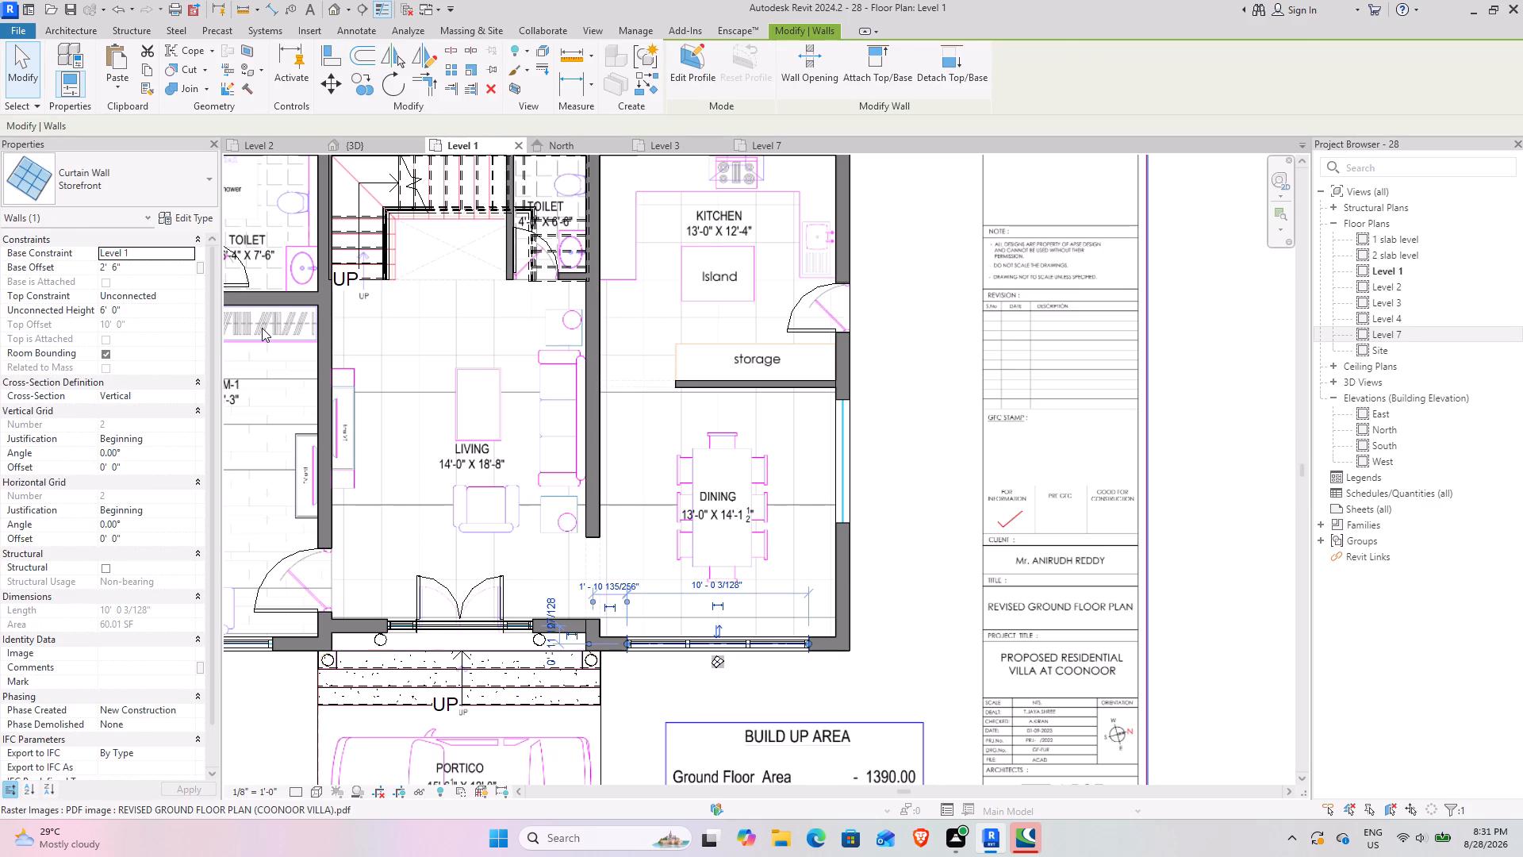
{"action": "key", "text": "Escape"}
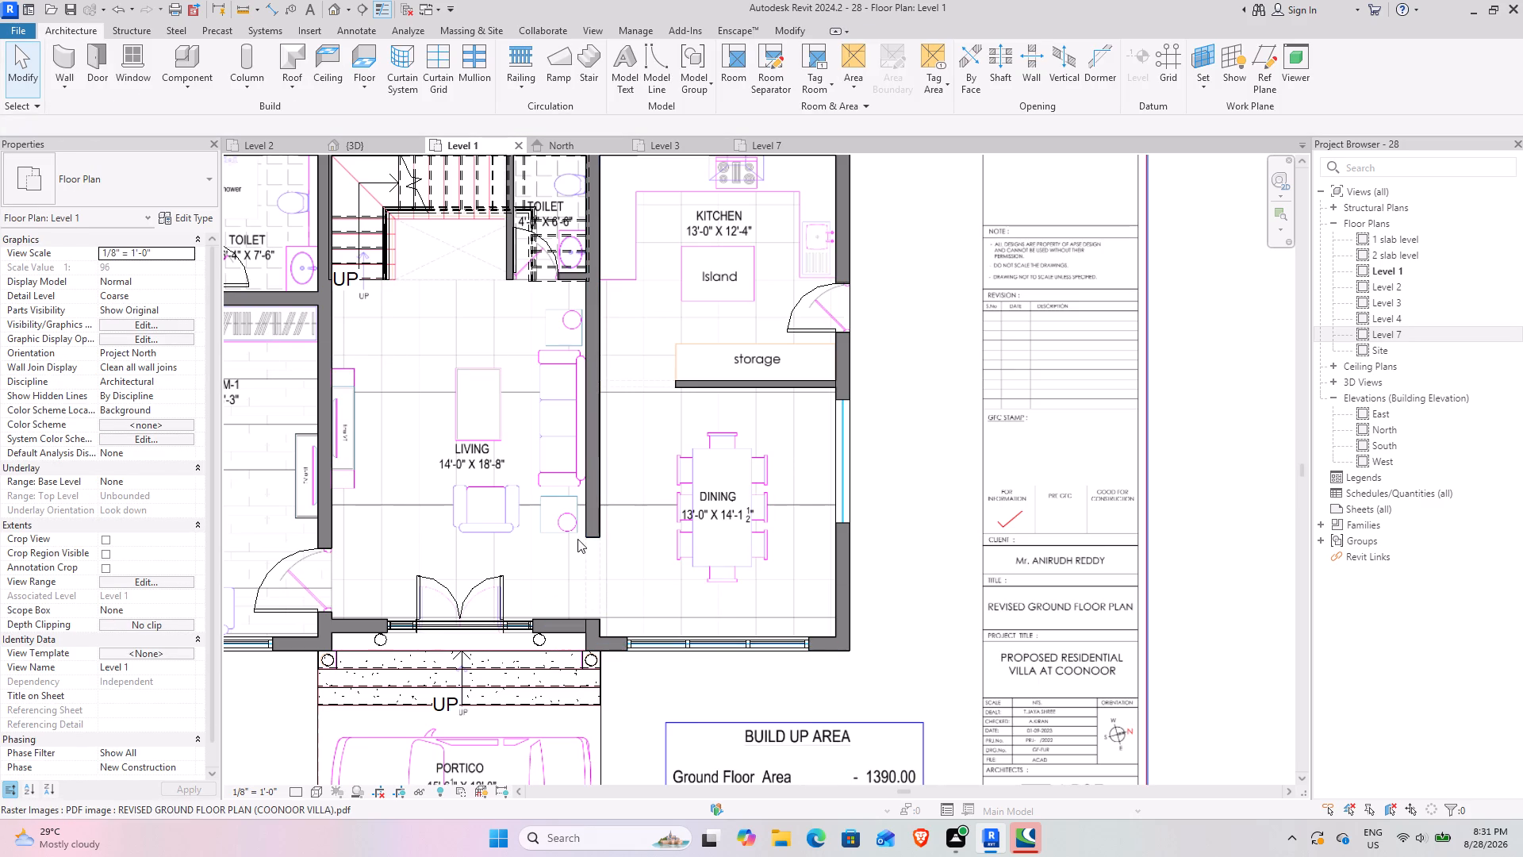
Measure the width of the window opening in the dining room's side wall.
{"action": "middle_click_drag", "start_coordinate": [816, 489], "coordinate": [746, 526]}
{"action": "scroll", "coordinate": [750, 495], "scroll_direction": "up", "scroll_amount": 3}
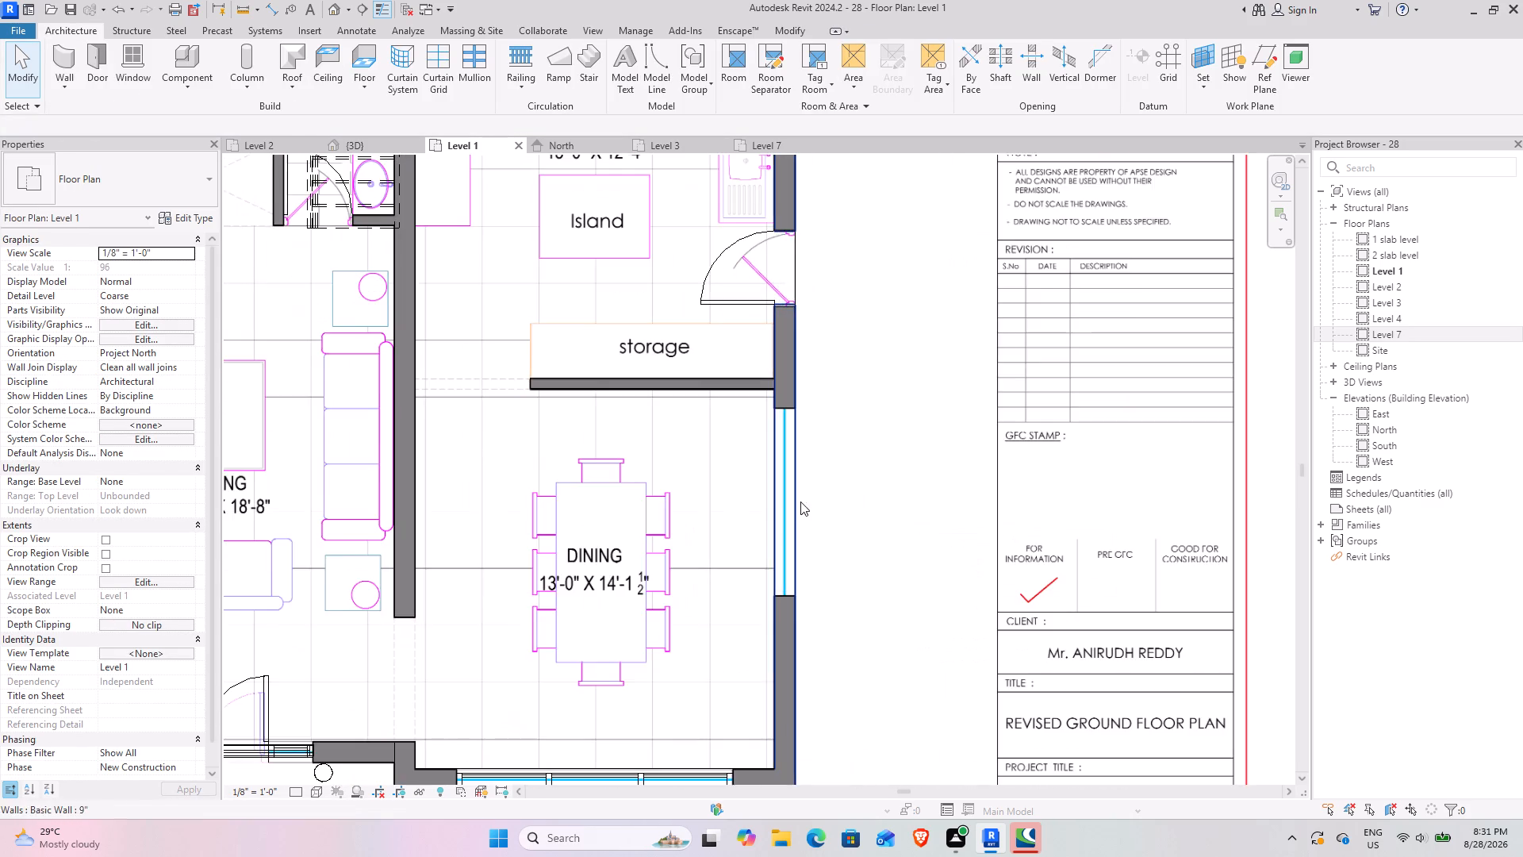
{"action": "middle_click_drag", "start_coordinate": [791, 522], "coordinate": [758, 591]}
{"action": "key", "text": "m"}
{"action": "key", "text": "b"}
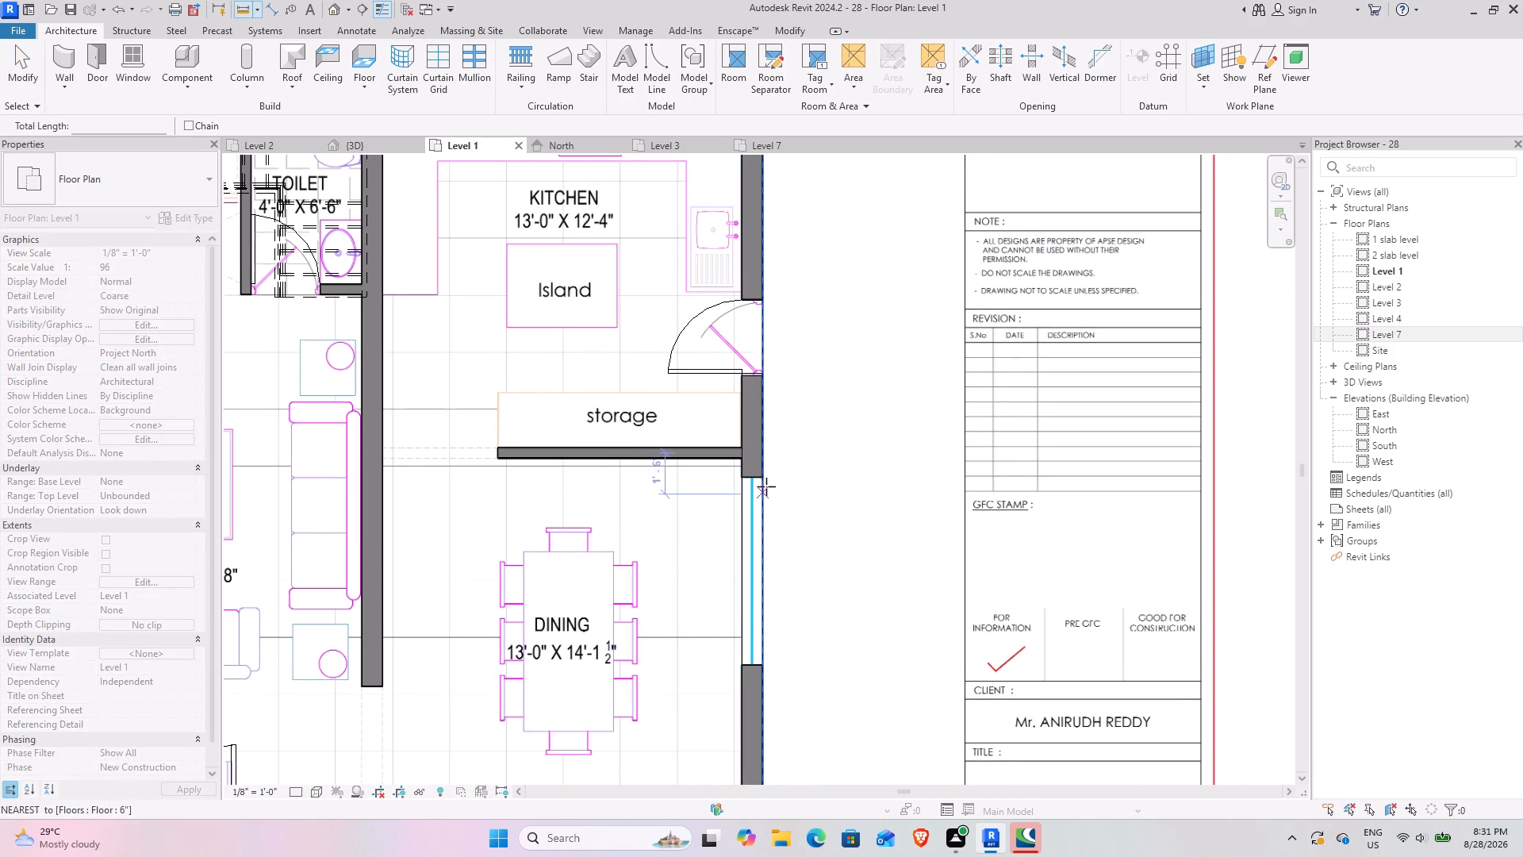
{"action": "left_click", "coordinate": [766, 482]}
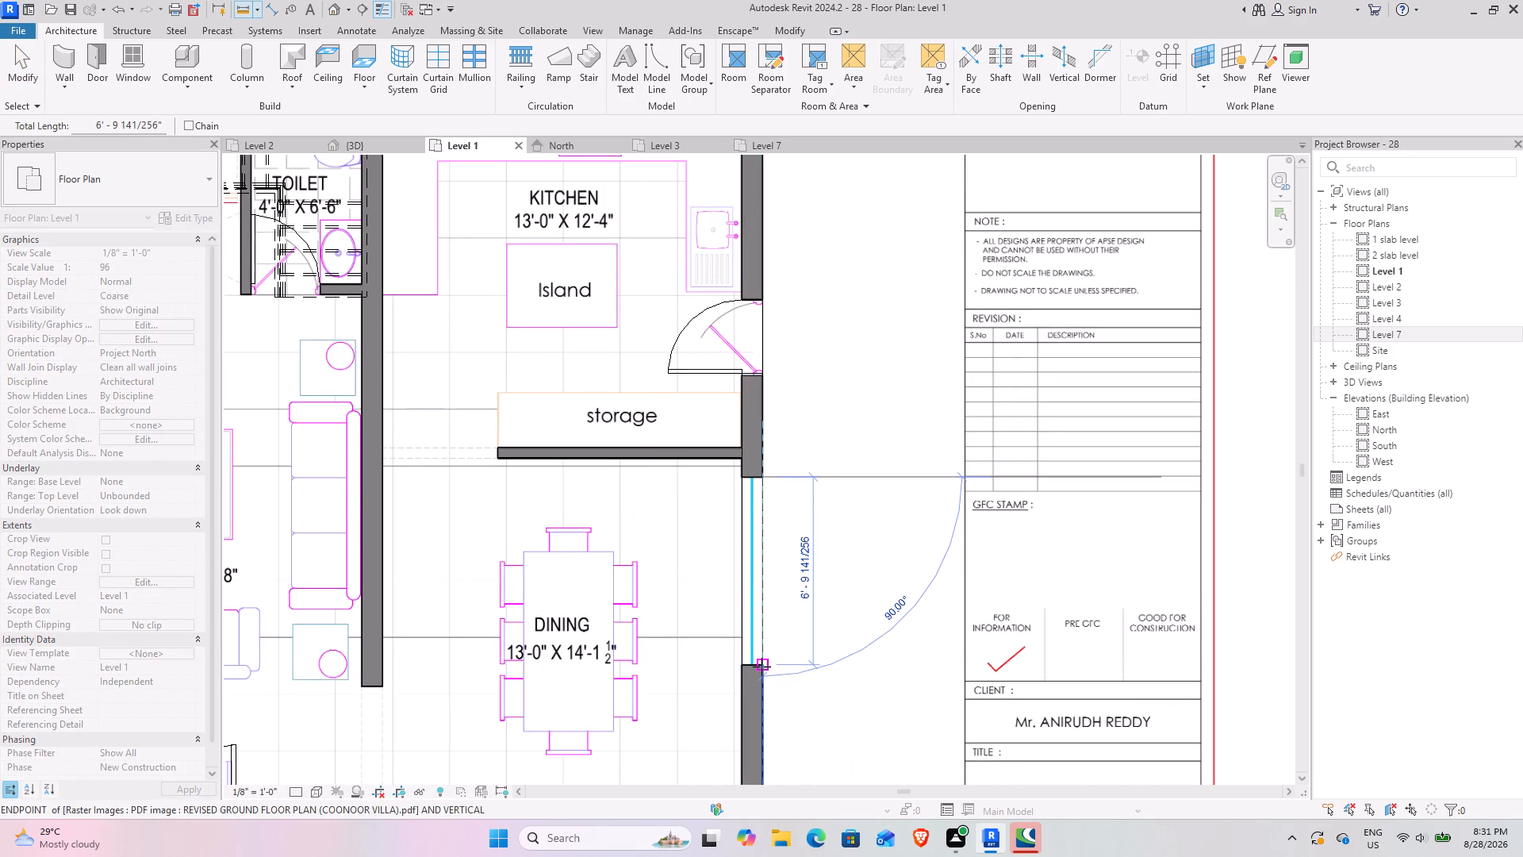
{"action": "key", "text": "Escape"}
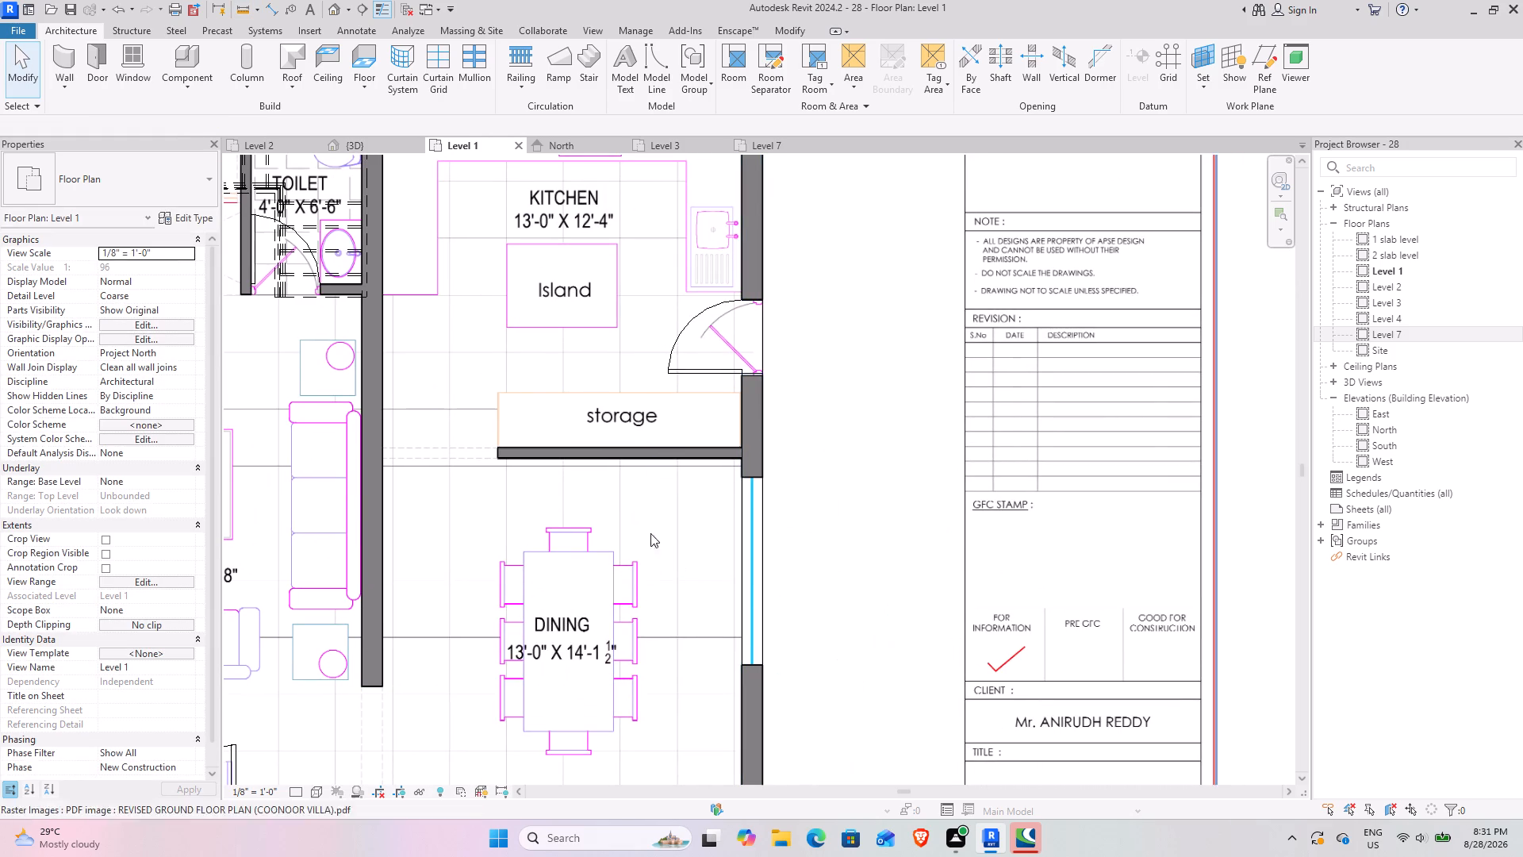
Duplicate the 72" x 53" Window-Casement-Triple-Side-Transom type as 6'9 and set its width to 6' 9".
{"action": "left_click", "coordinate": [128, 74]}
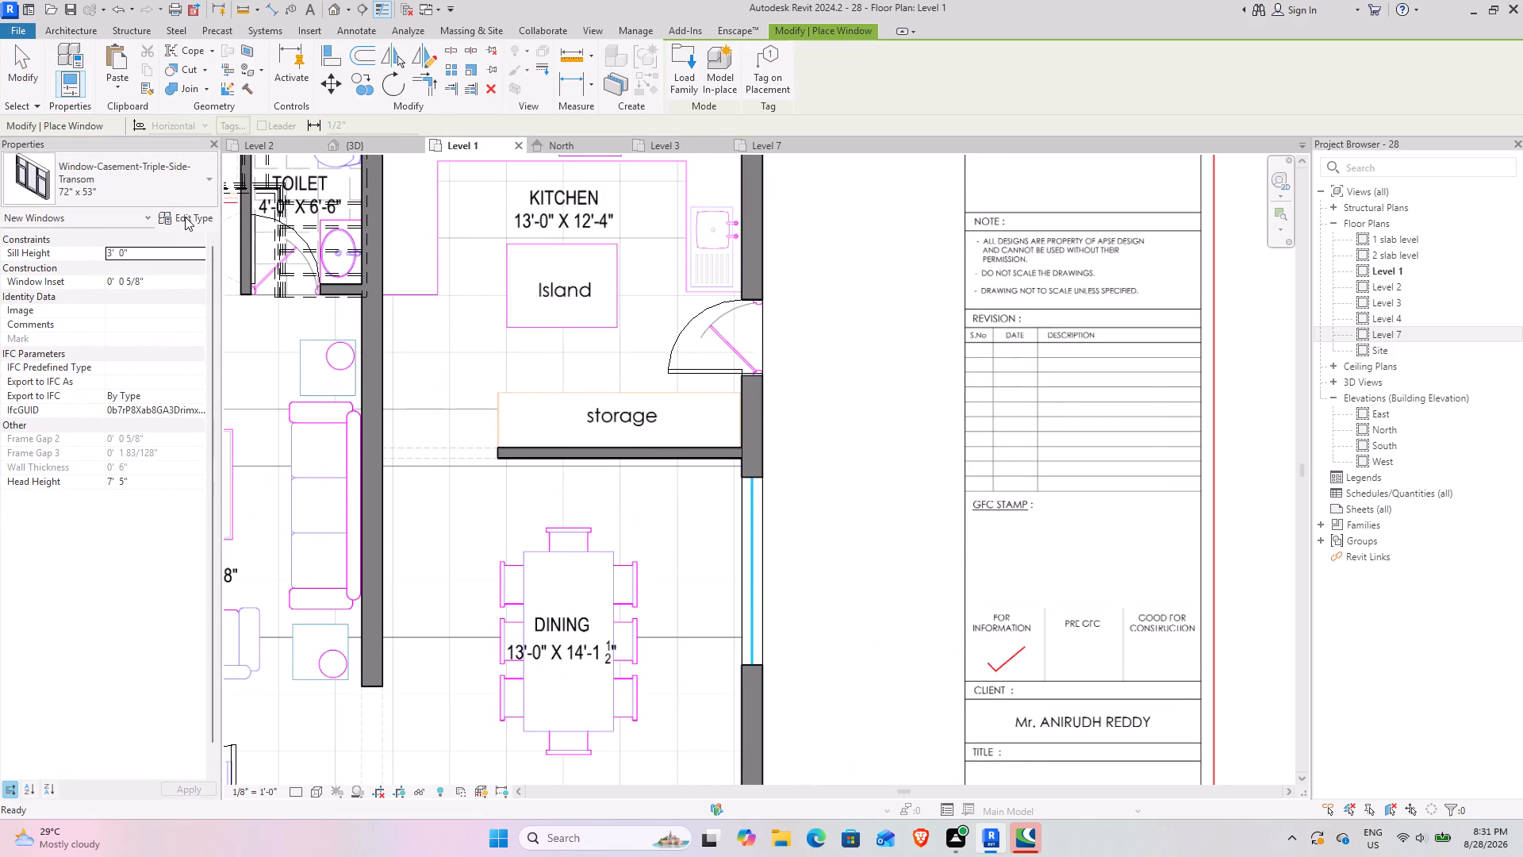
{"action": "left_click", "coordinate": [185, 217]}
{"action": "left_click", "coordinate": [1045, 234]}
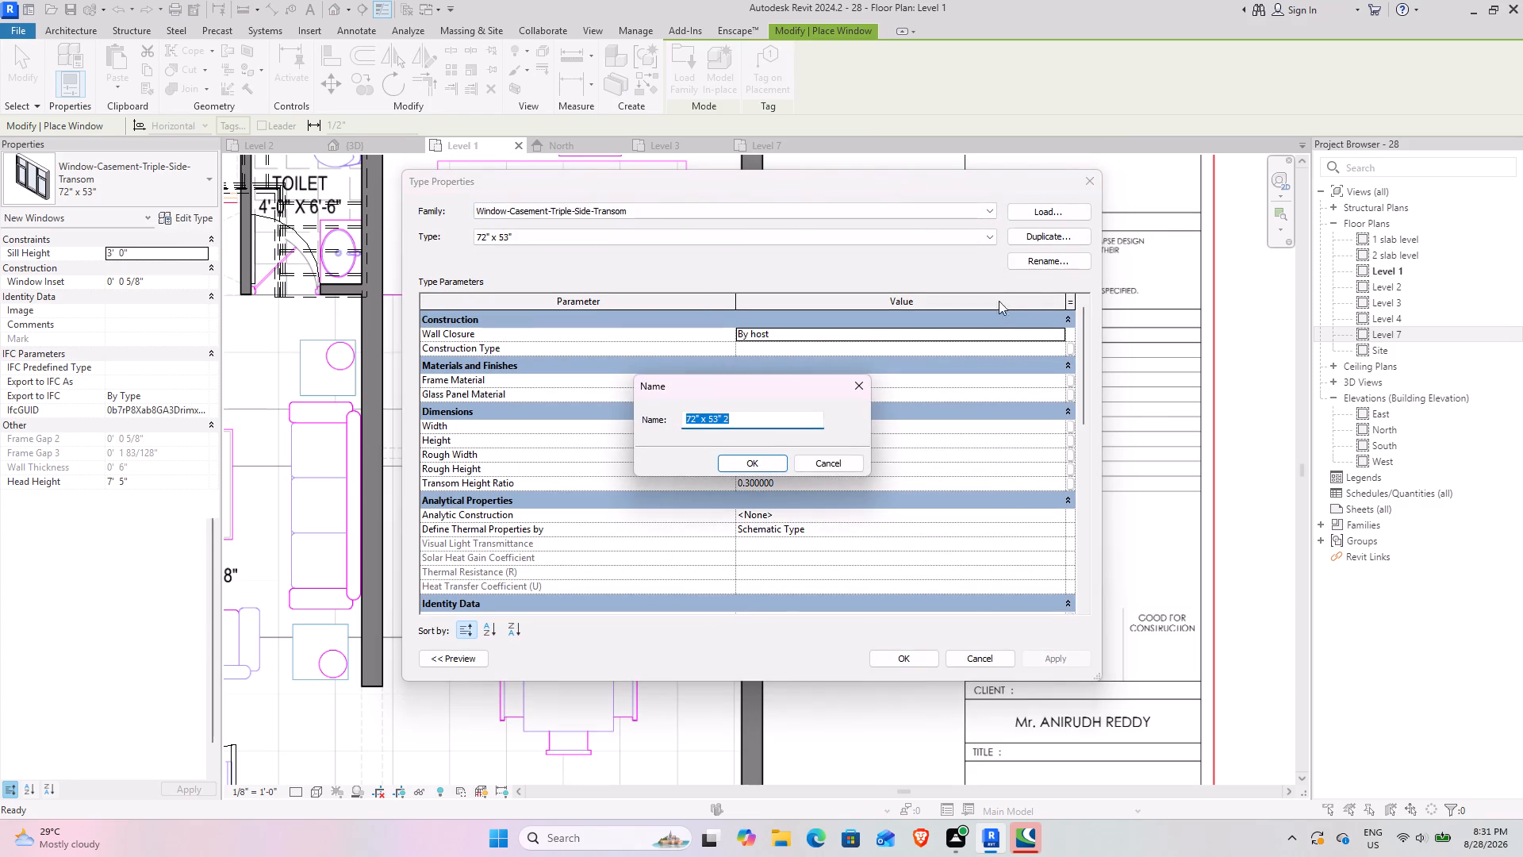
{"action": "key", "text": "6"}
{"action": "type", "text": "'9"}
{"action": "key", "text": "Return"}
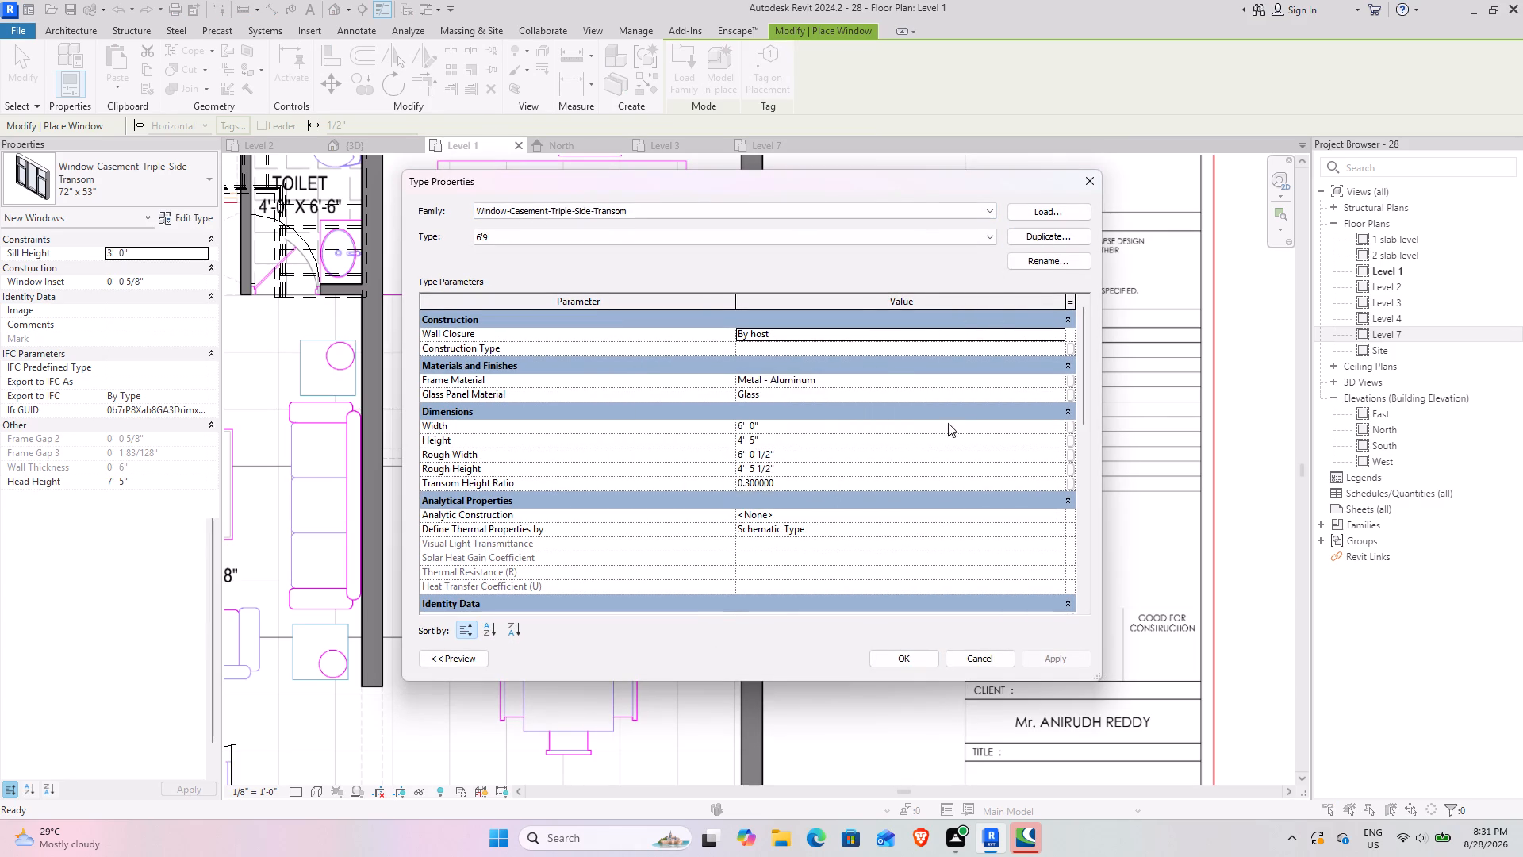
{"action": "left_click", "coordinate": [761, 425]}
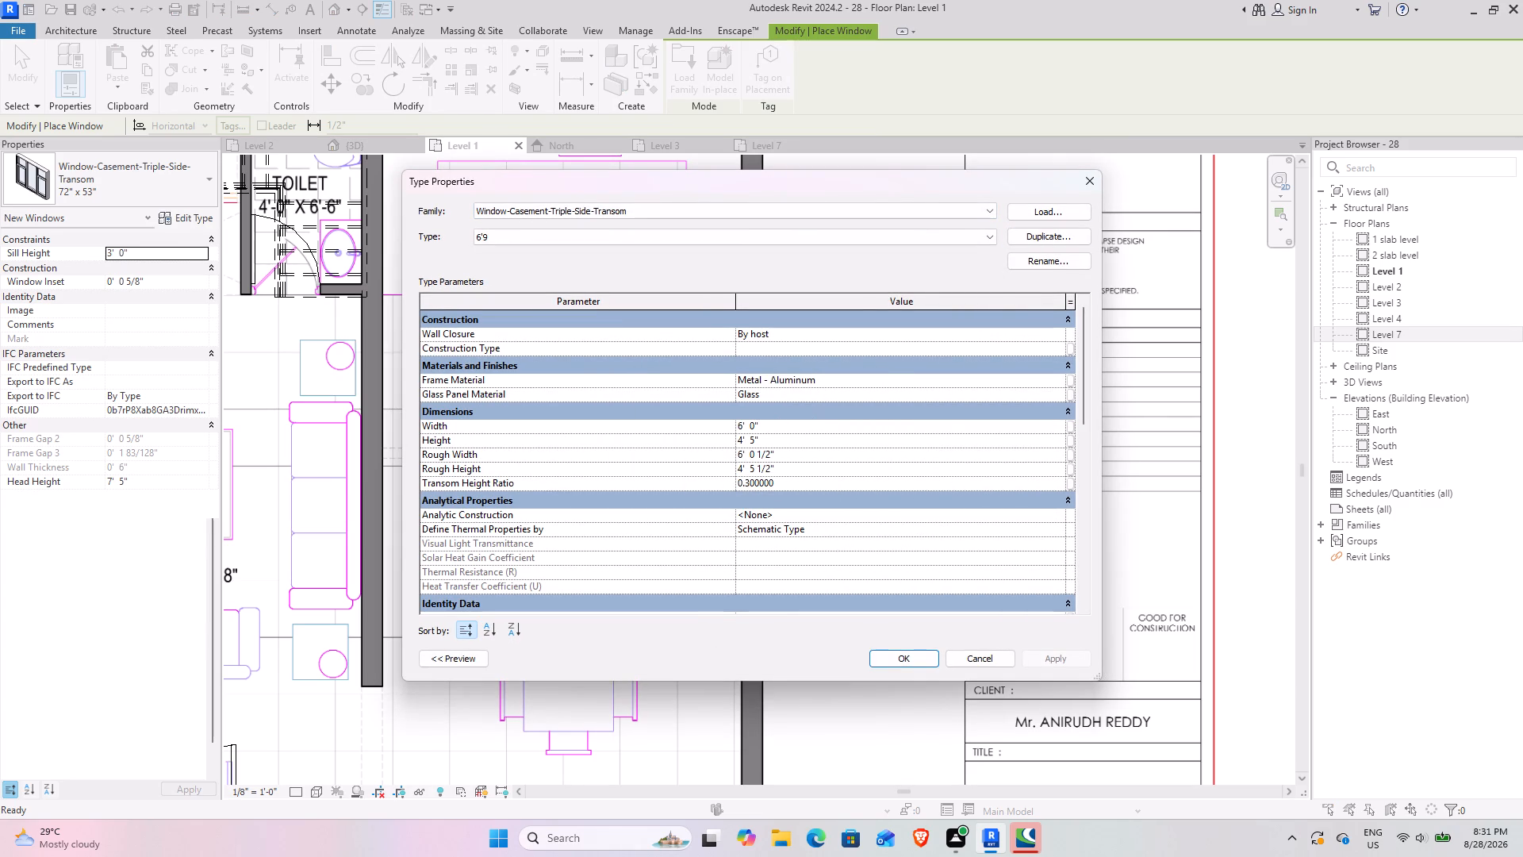
{"action": "key", "text": "BackSpace"}
{"action": "key", "text": "BackSpace"}
{"action": "key", "text": "9"}
{"action": "key", "text": "Return"}
{"action": "left_click", "coordinate": [1053, 658]}
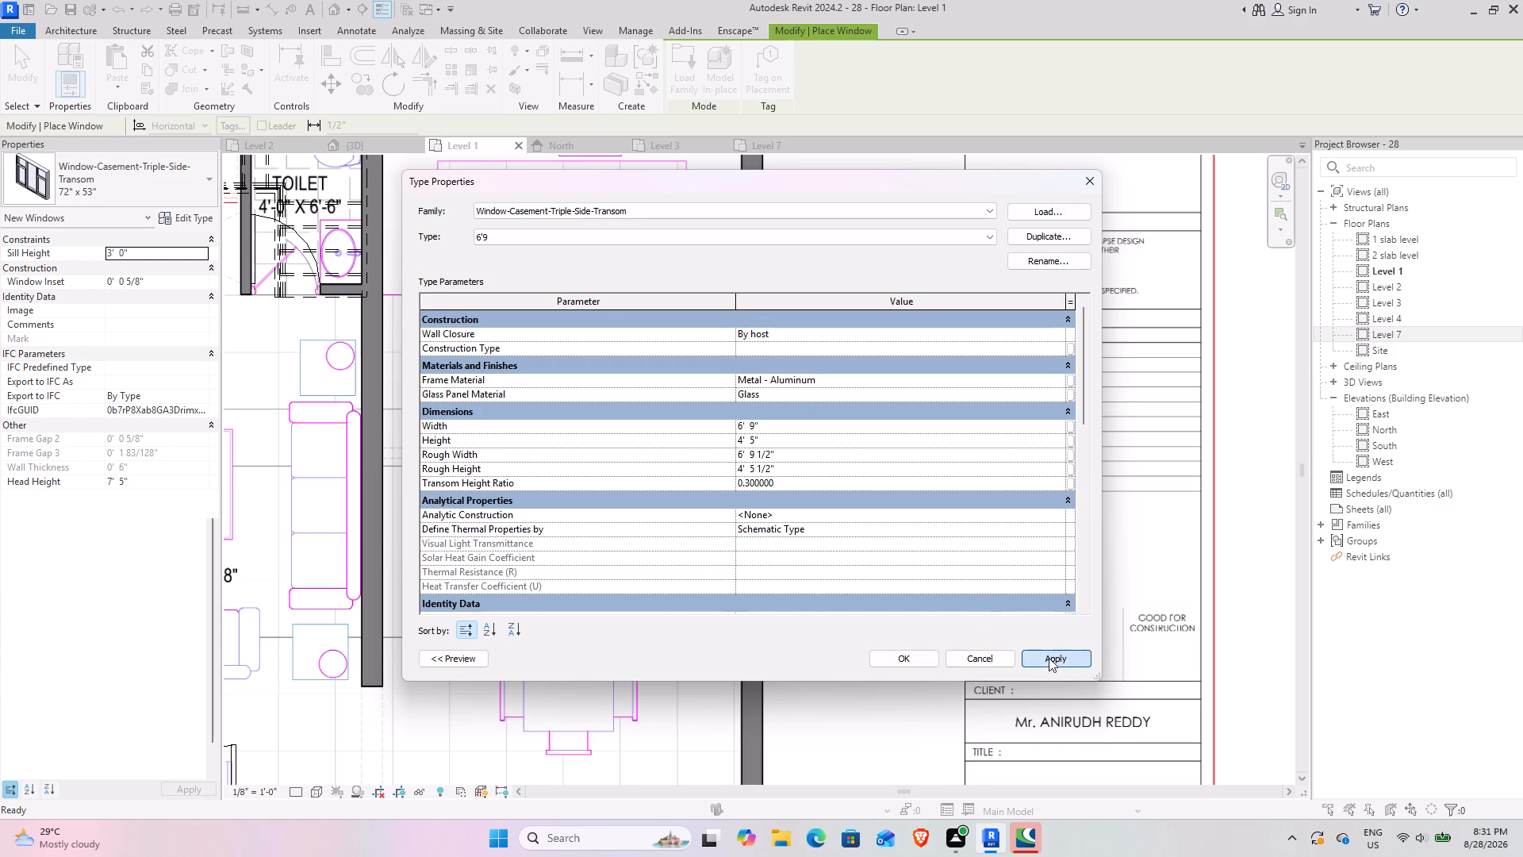
{"action": "left_click", "coordinate": [907, 662]}
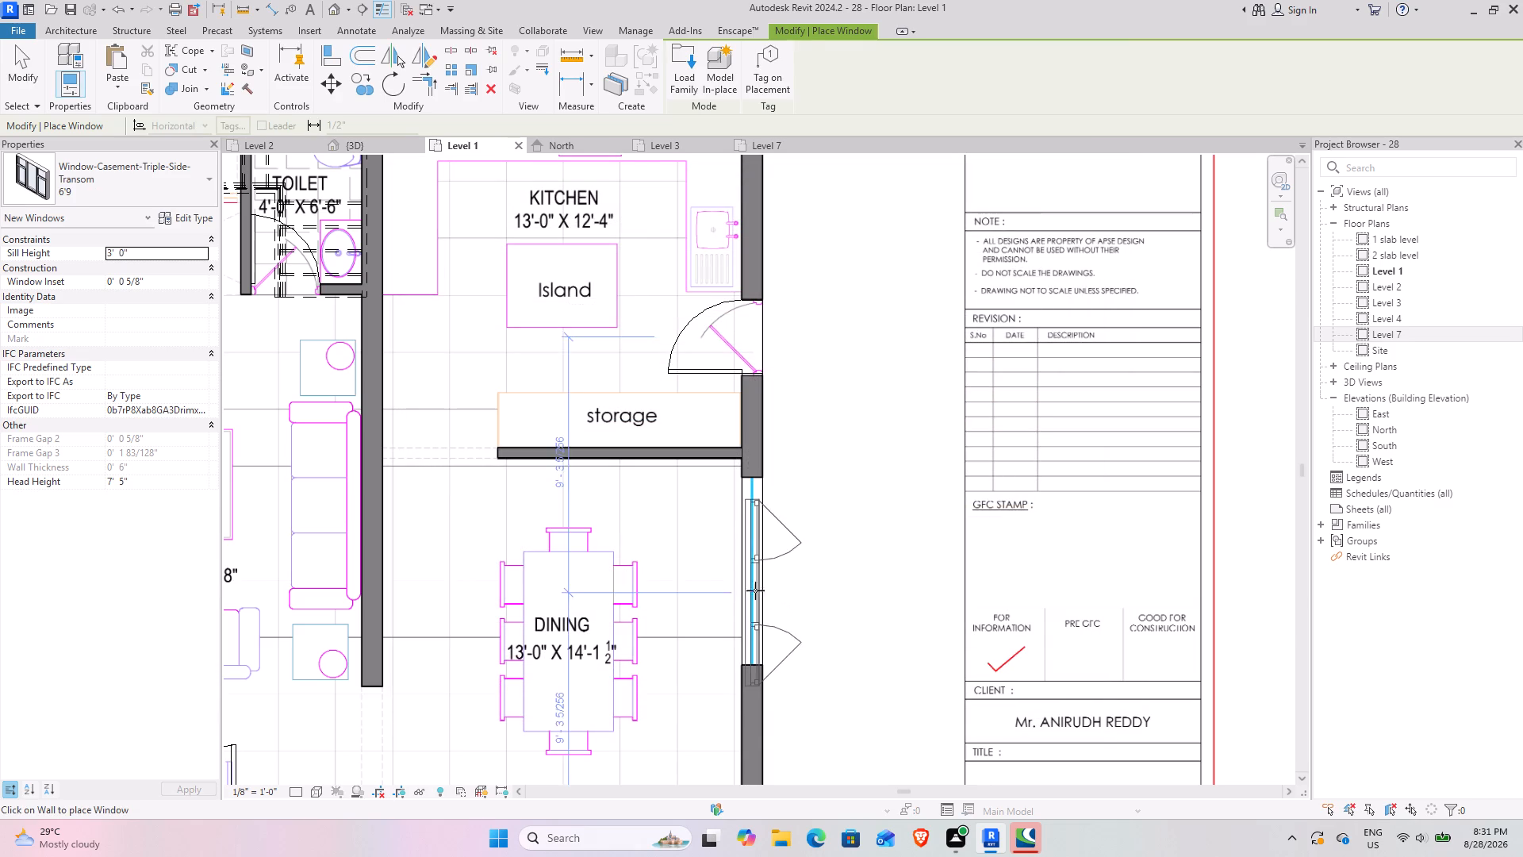
Place the 6'9 triple casement window in the opening of the dining room's side wall.
{"action": "left_click", "coordinate": [763, 571]}
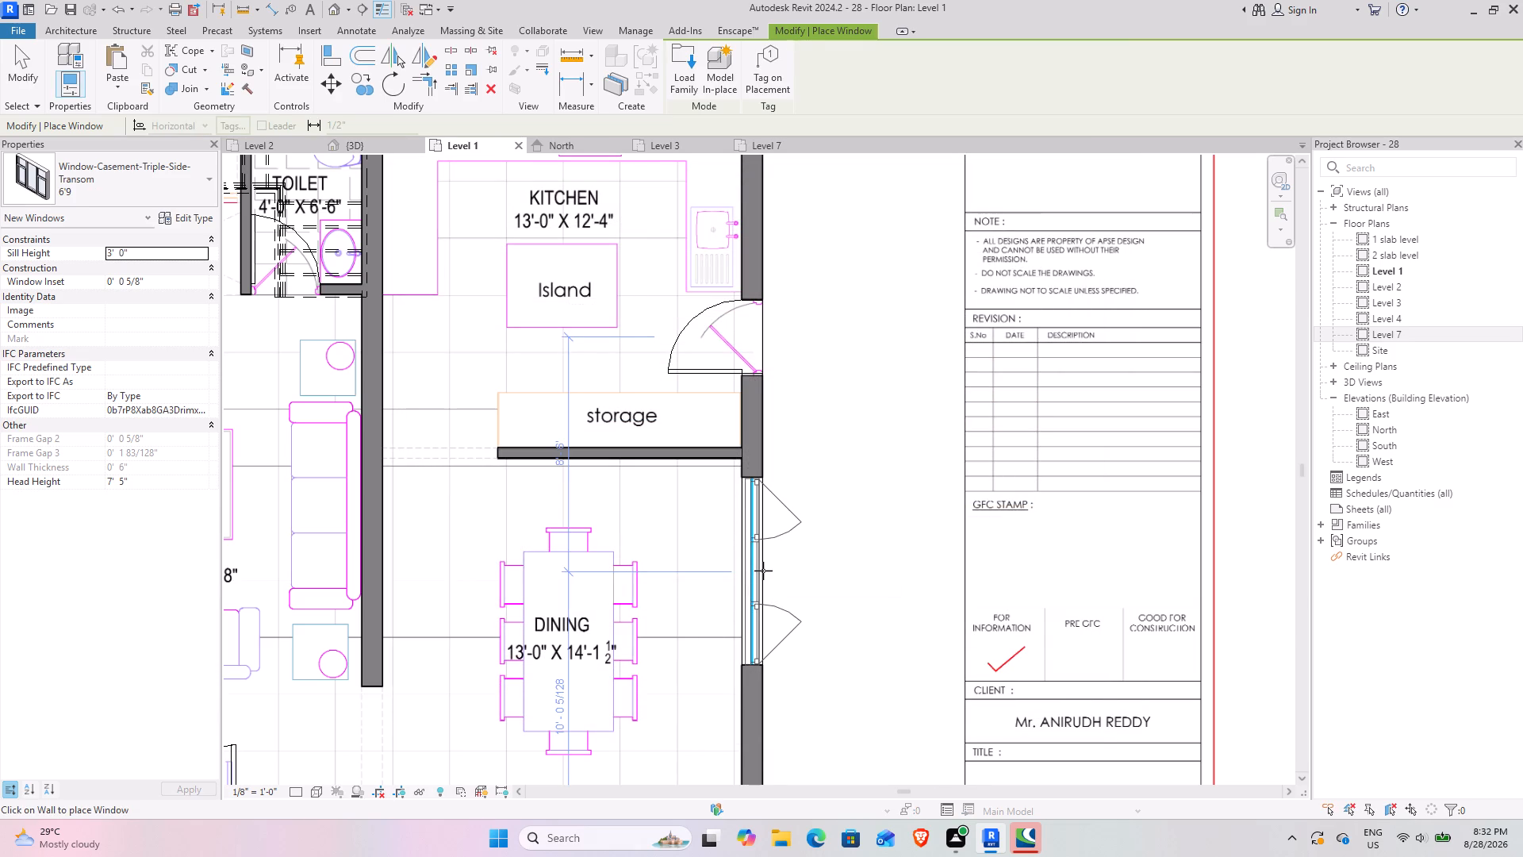
{"action": "key", "text": "Escape"}
Place a 61" x 48" Window-Casement-Triple-Side-Transom in the rear wall opening behind the staircase.
{"action": "scroll", "coordinate": [593, 367], "scroll_direction": "down", "scroll_amount": 4}
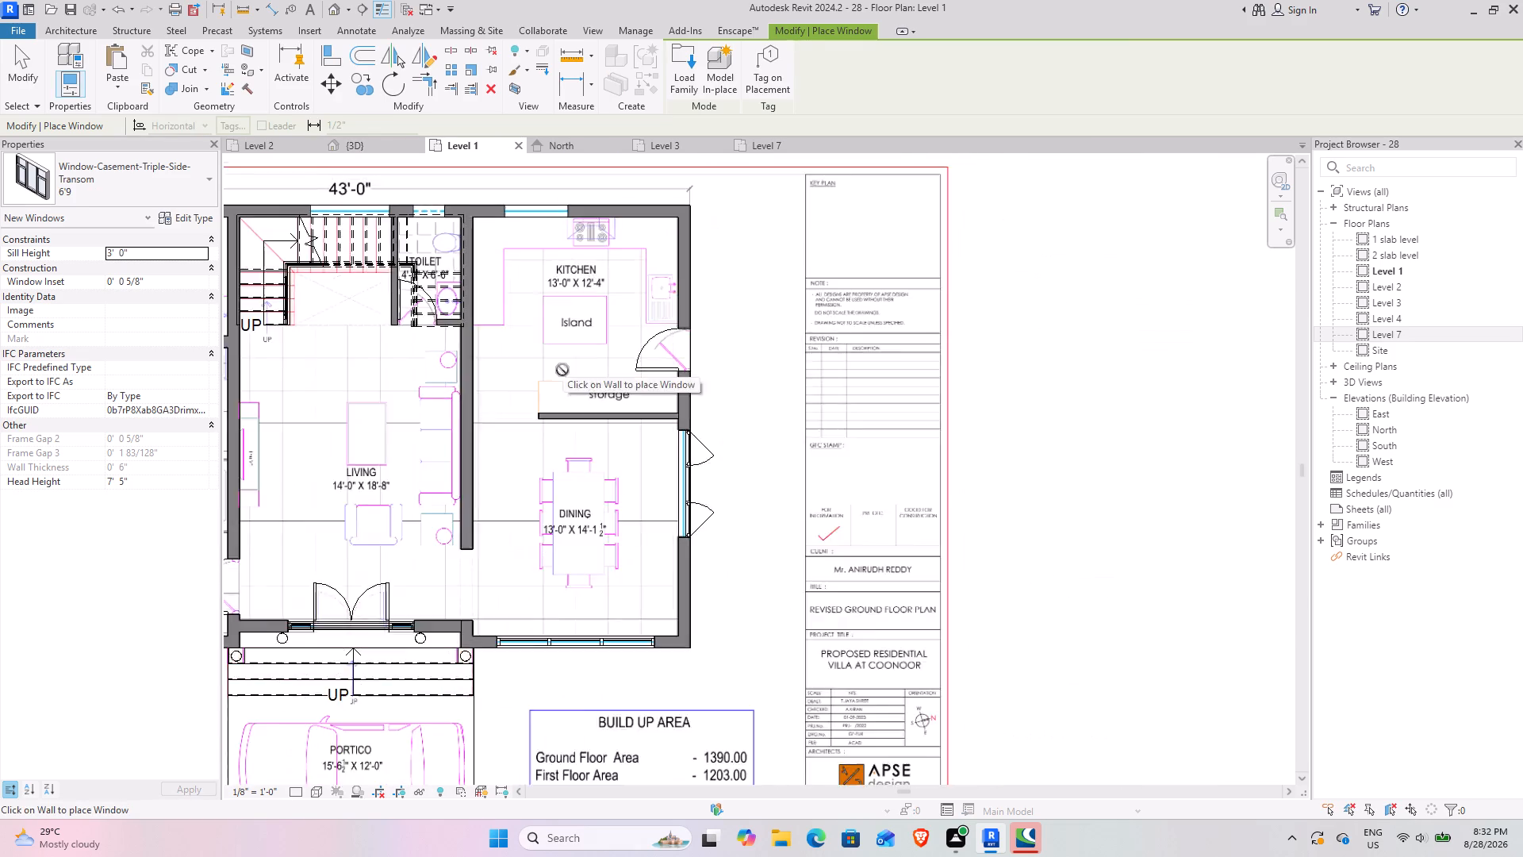
{"action": "middle_click_drag", "start_coordinate": [604, 385], "coordinate": [923, 428]}
{"action": "scroll", "coordinate": [660, 231], "scroll_direction": "up", "scroll_amount": 7}
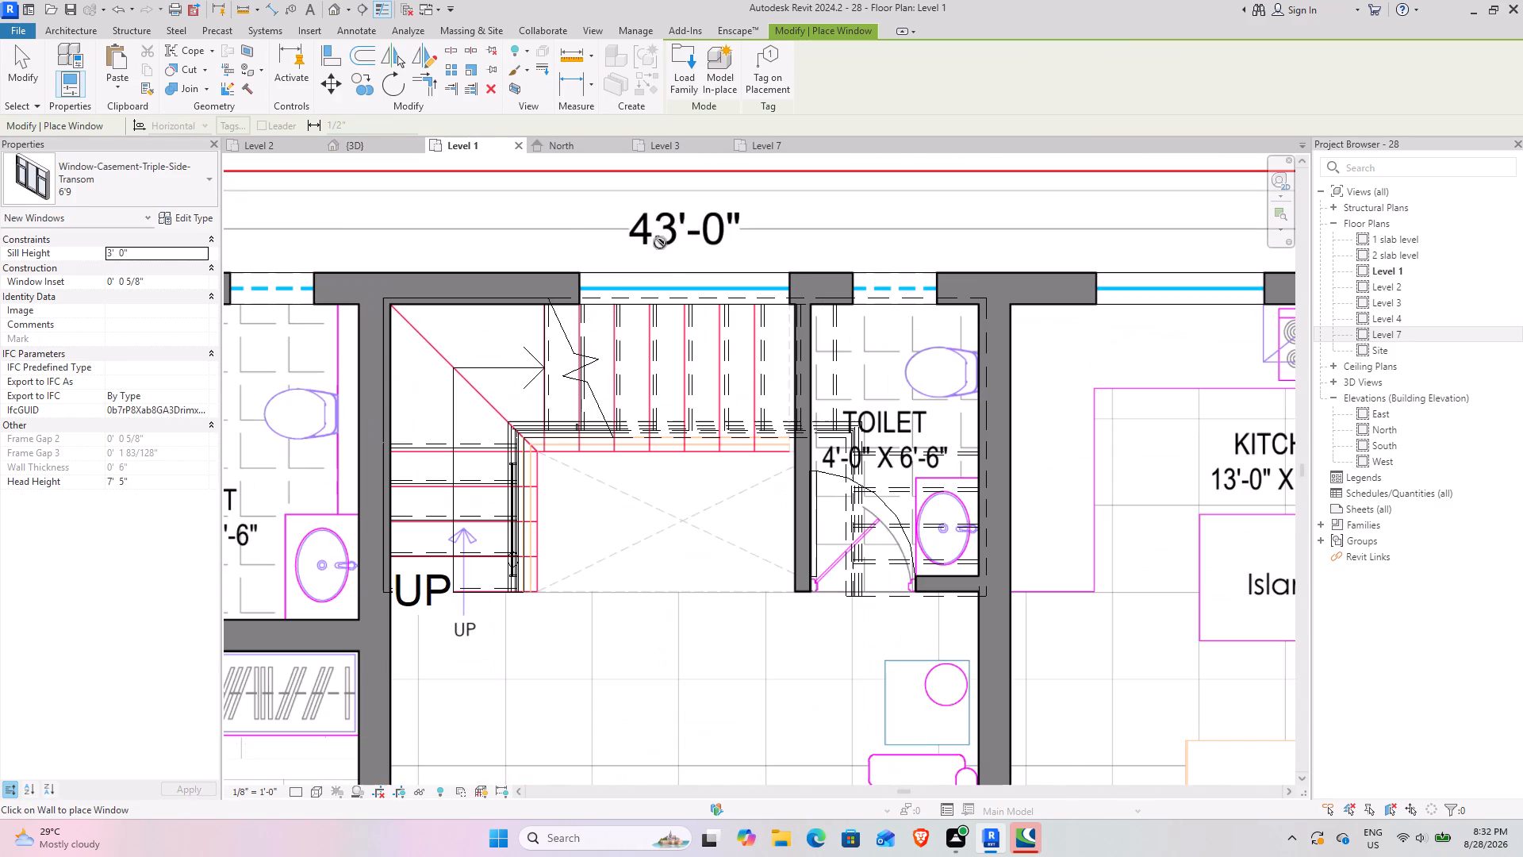
{"action": "key", "text": "Escape"}
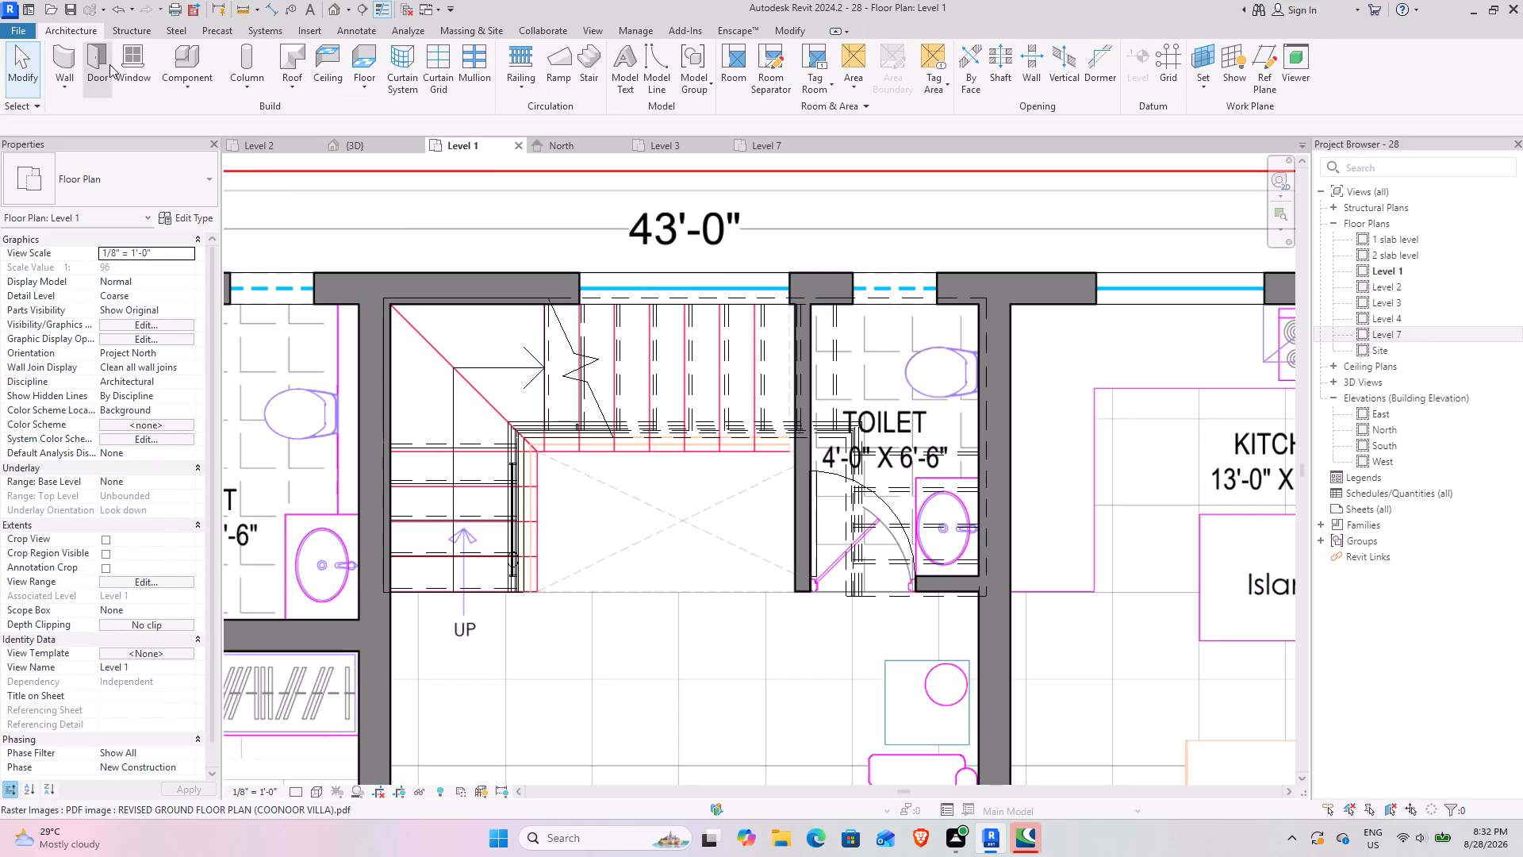
{"action": "left_click", "coordinate": [134, 67]}
{"action": "left_click", "coordinate": [129, 194]}
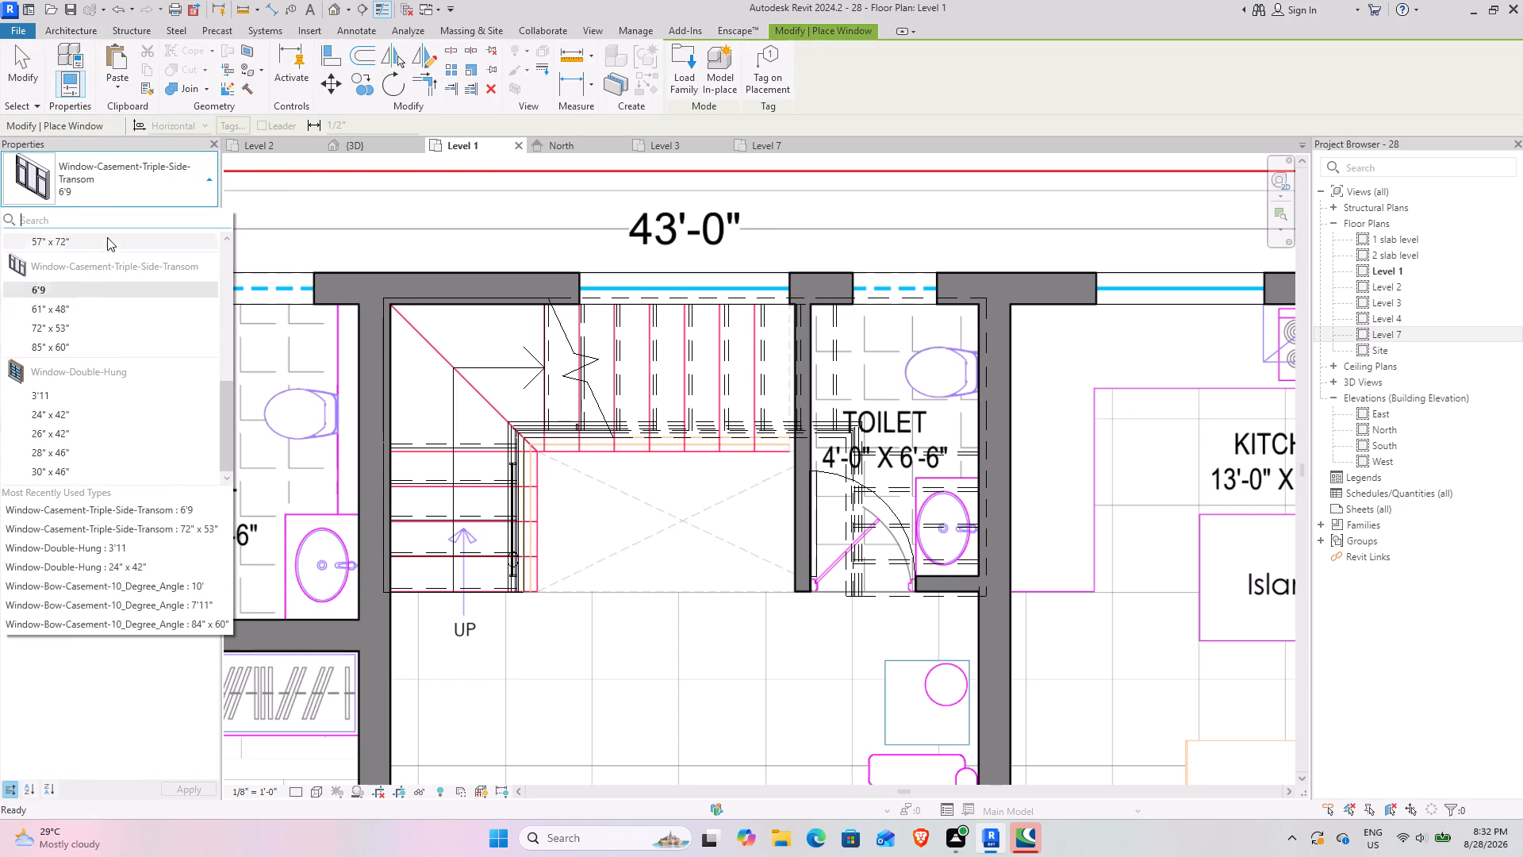
{"action": "left_click", "coordinate": [94, 310]}
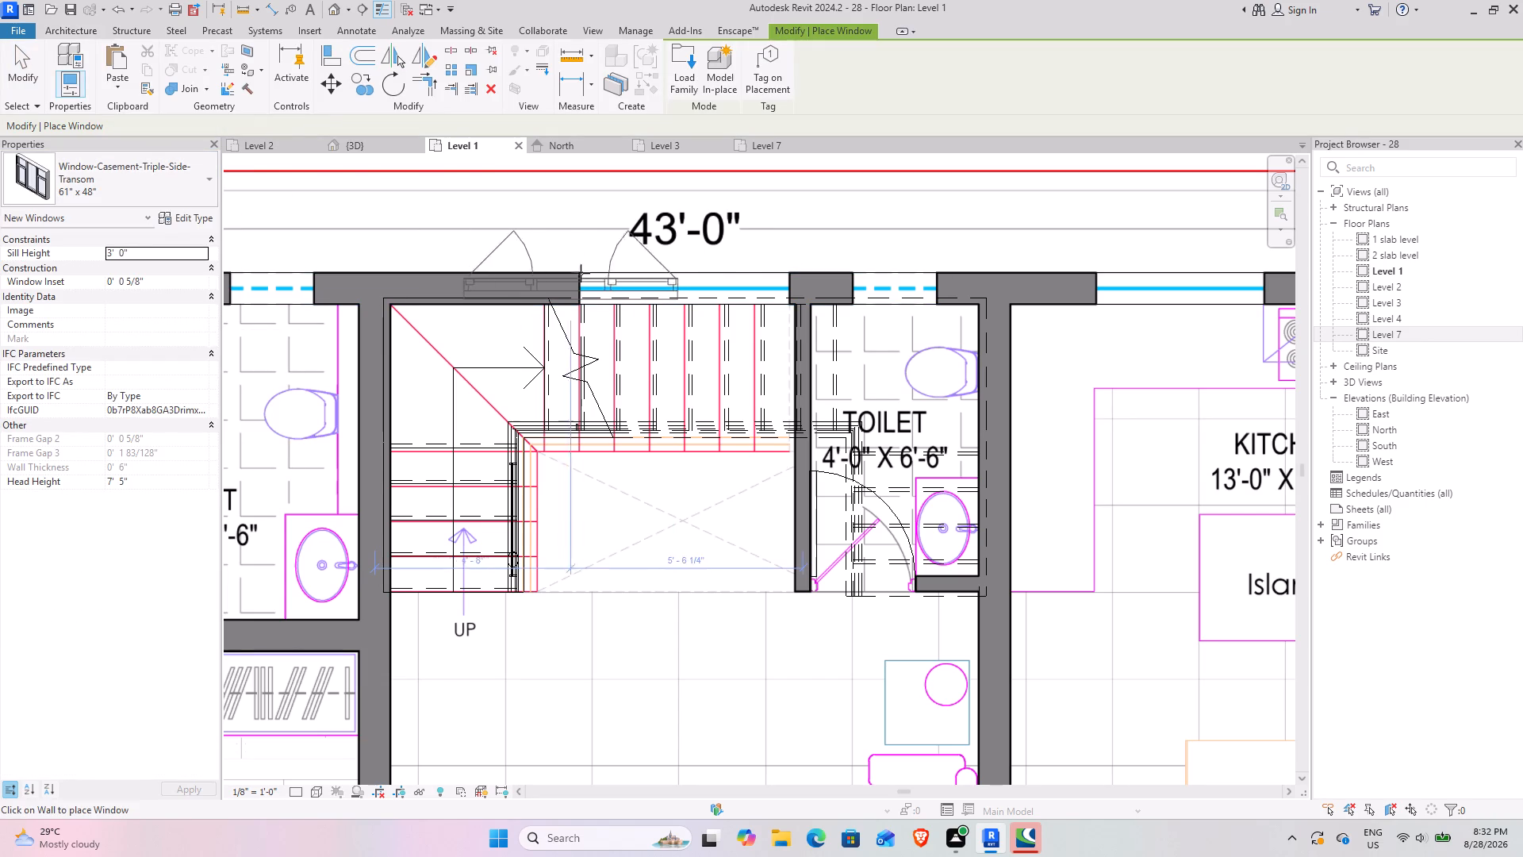
{"action": "left_click", "coordinate": [685, 268]}
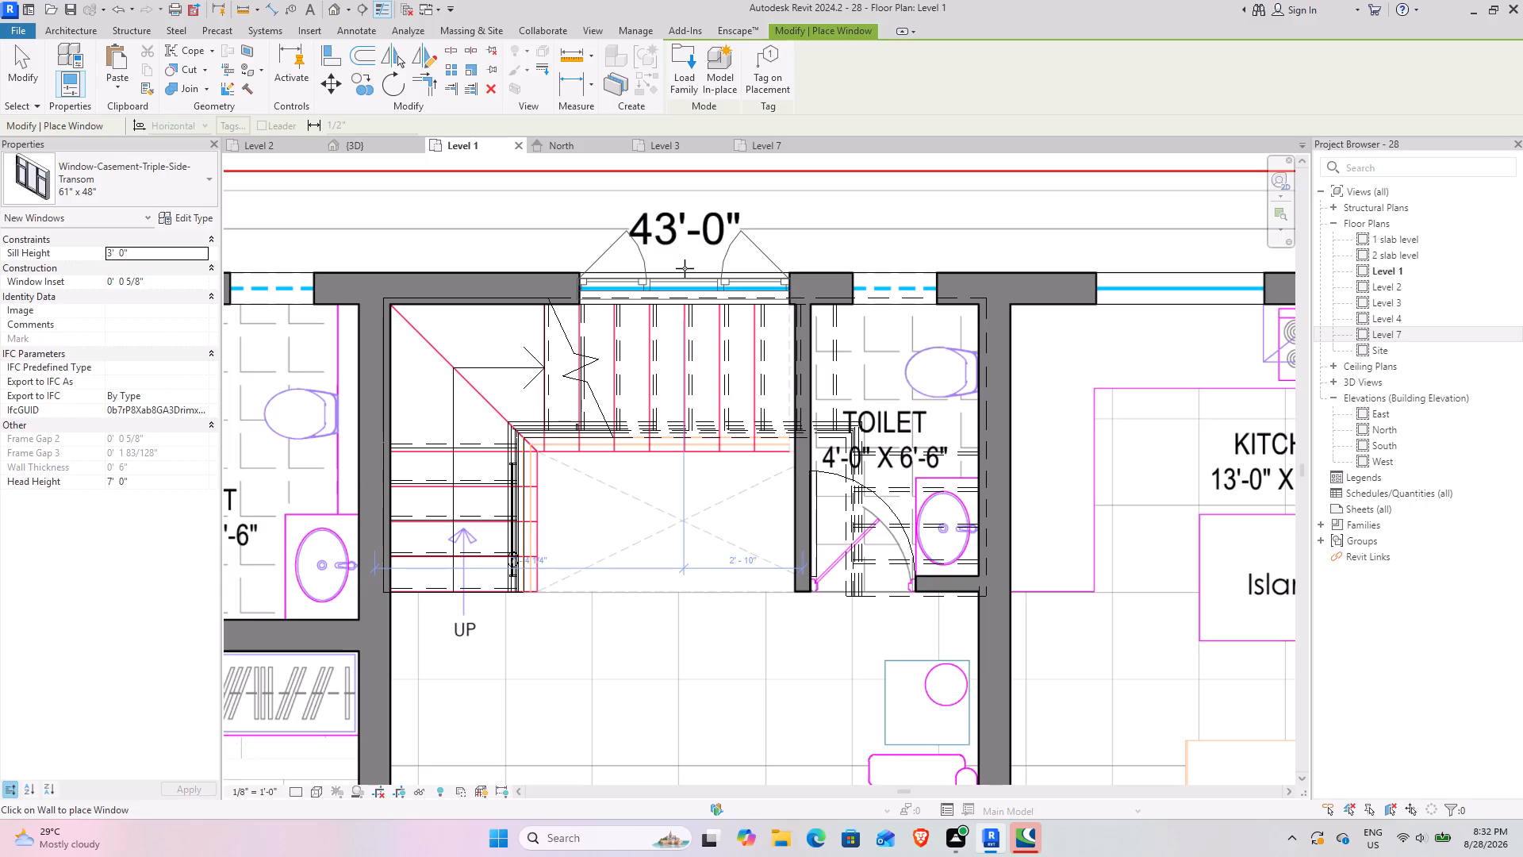
{"action": "key", "text": "Escape"}
In the 3D view, set the sill height of the rear staircase window to 5' 0".
{"action": "left_click", "coordinate": [375, 148]}
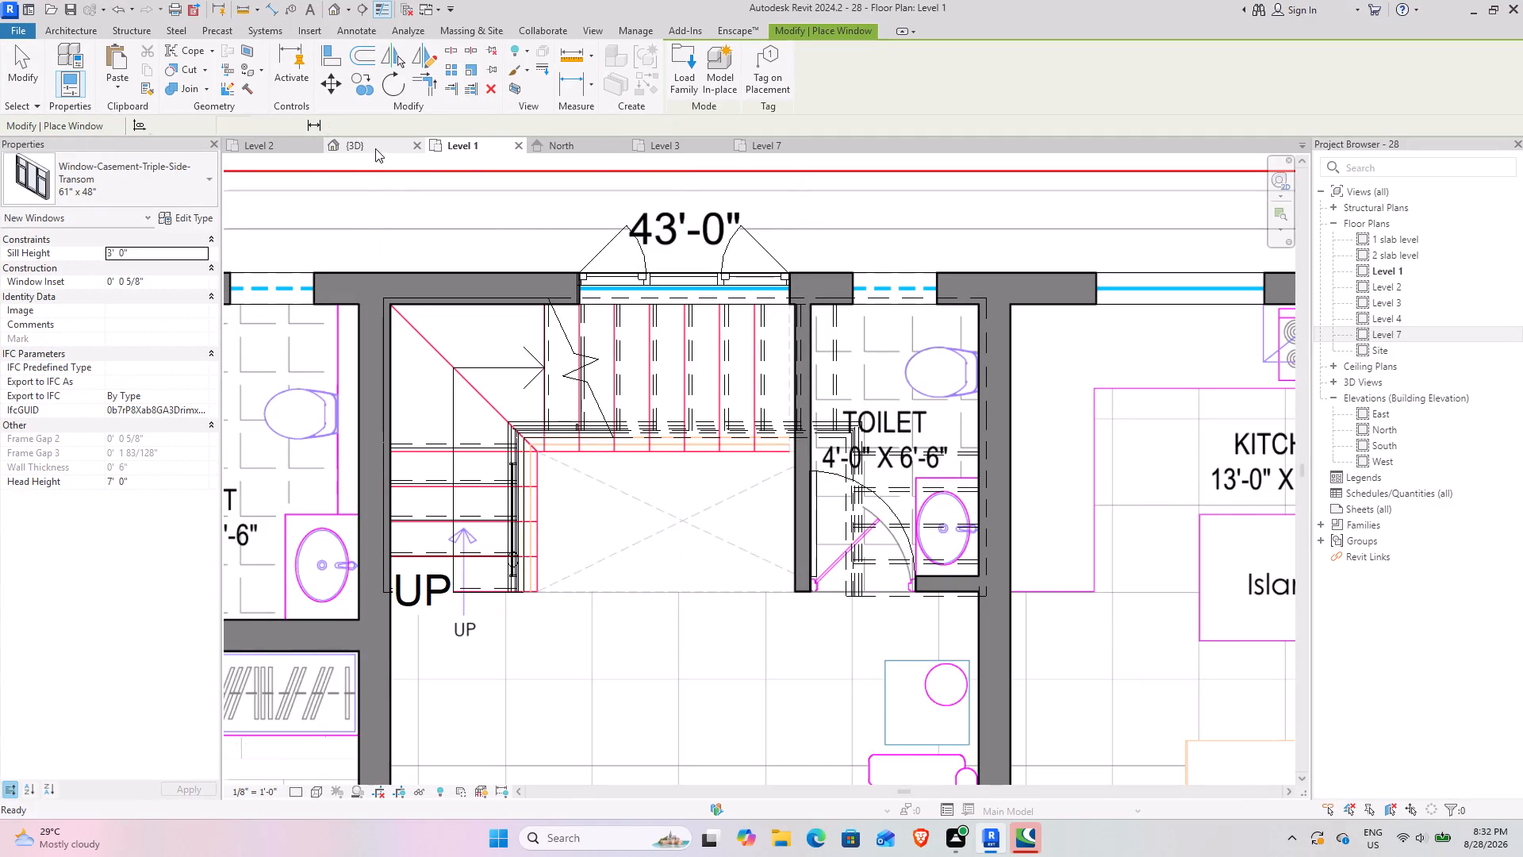
{"action": "middle_click_drag", "start_coordinate": [735, 513], "coordinate": [604, 500], "text": "shift"}
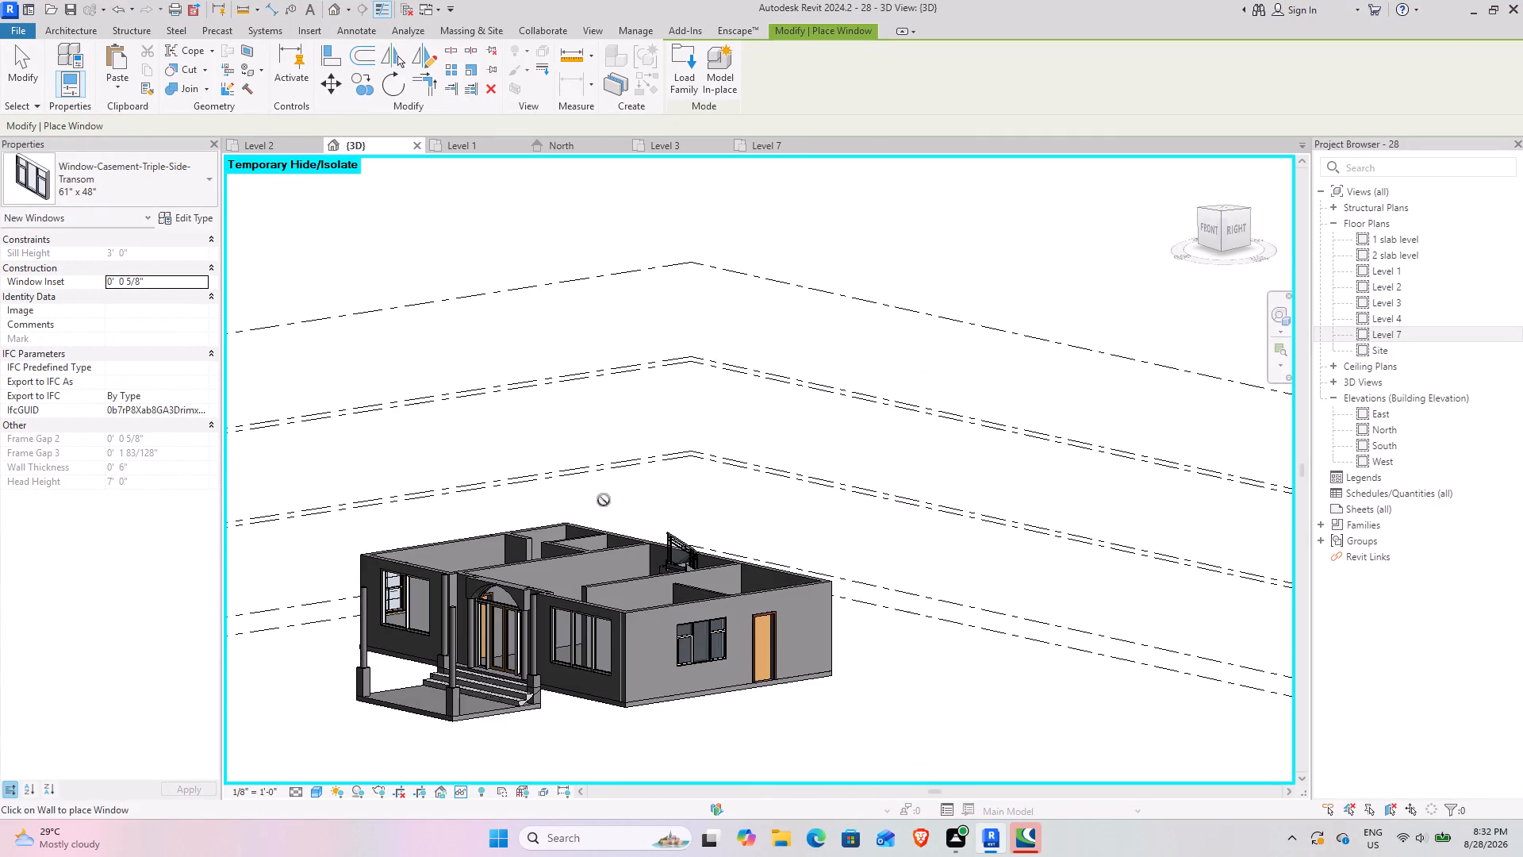
{"action": "middle_click_drag", "start_coordinate": [704, 525], "coordinate": [409, 525], "text": "shift"}
{"action": "middle_click_drag", "start_coordinate": [400, 525], "coordinate": [326, 575], "text": "shift"}
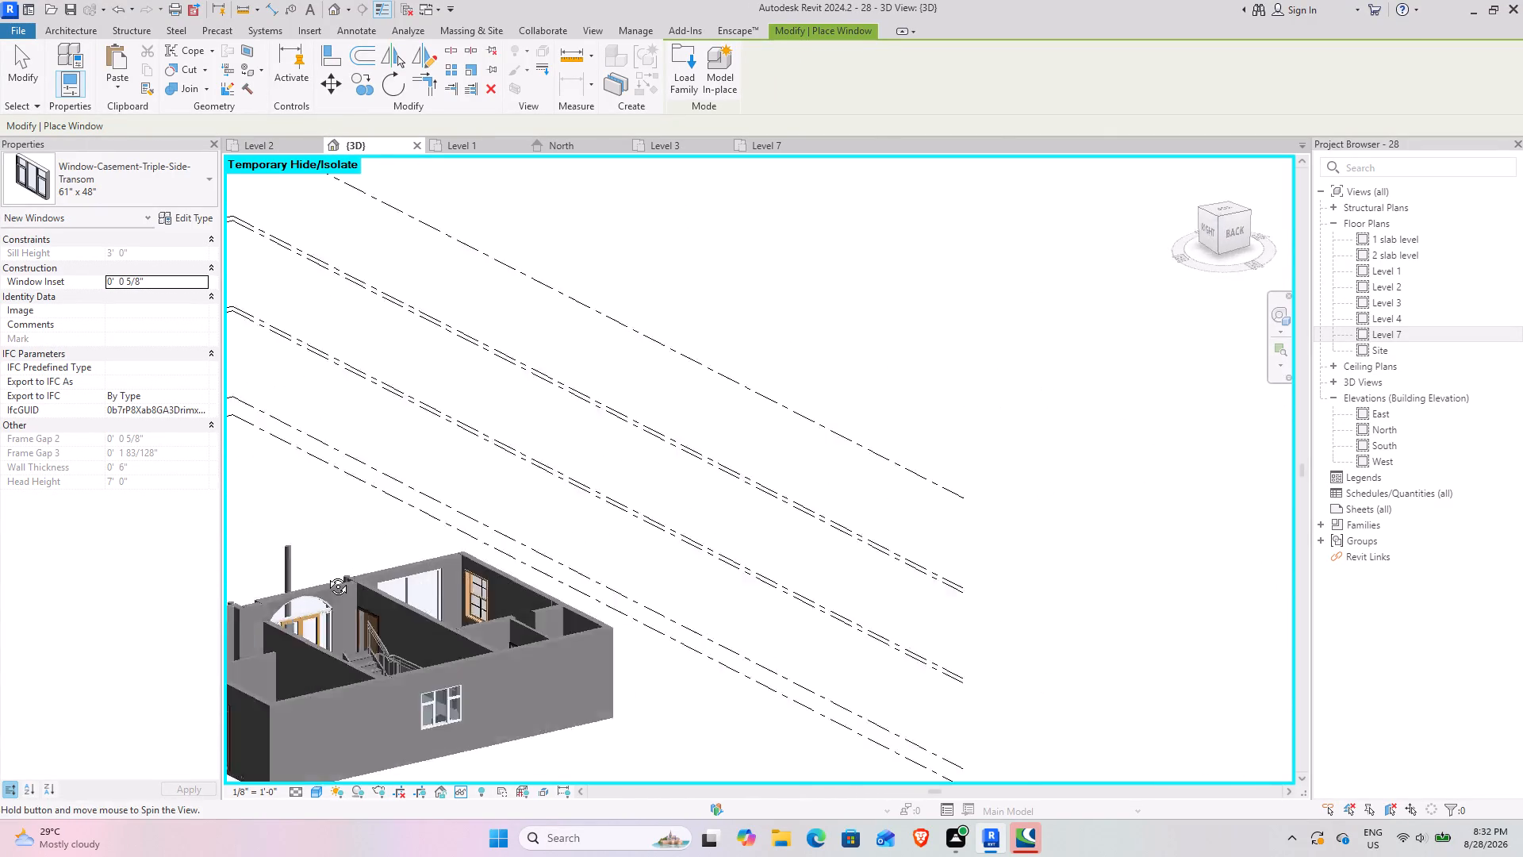
{"action": "middle_click_drag", "start_coordinate": [326, 575], "coordinate": [294, 571], "text": "shift"}
{"action": "scroll", "coordinate": [372, 700], "scroll_direction": "up", "scroll_amount": 6}
{"action": "middle_click_drag", "start_coordinate": [415, 548], "coordinate": [631, 292]}
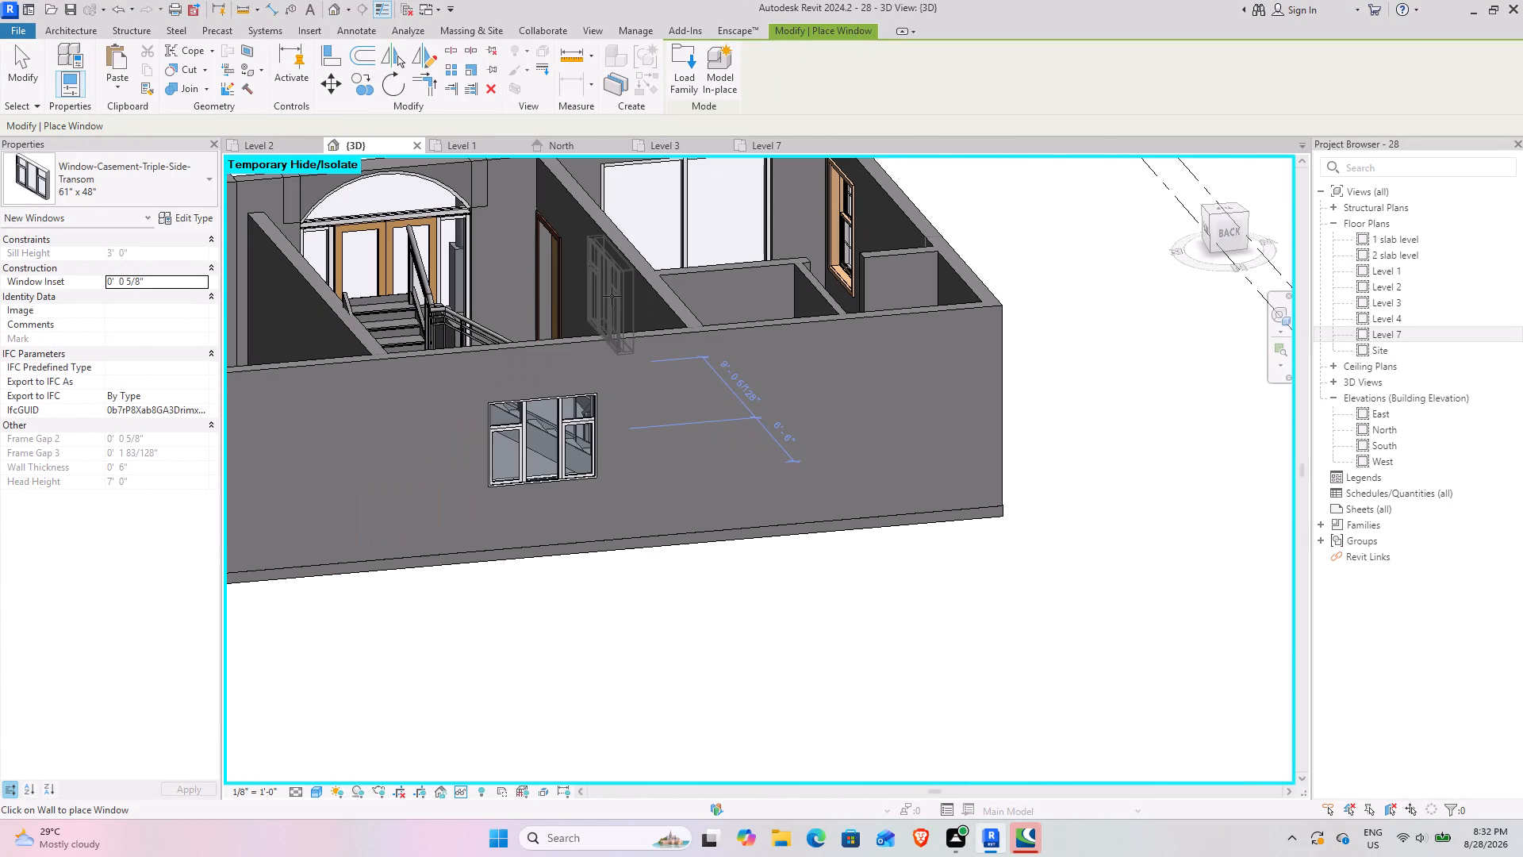
{"action": "key", "text": "Escape"}
{"action": "key", "text": "Escape"}
{"action": "left_click", "coordinate": [567, 430]}
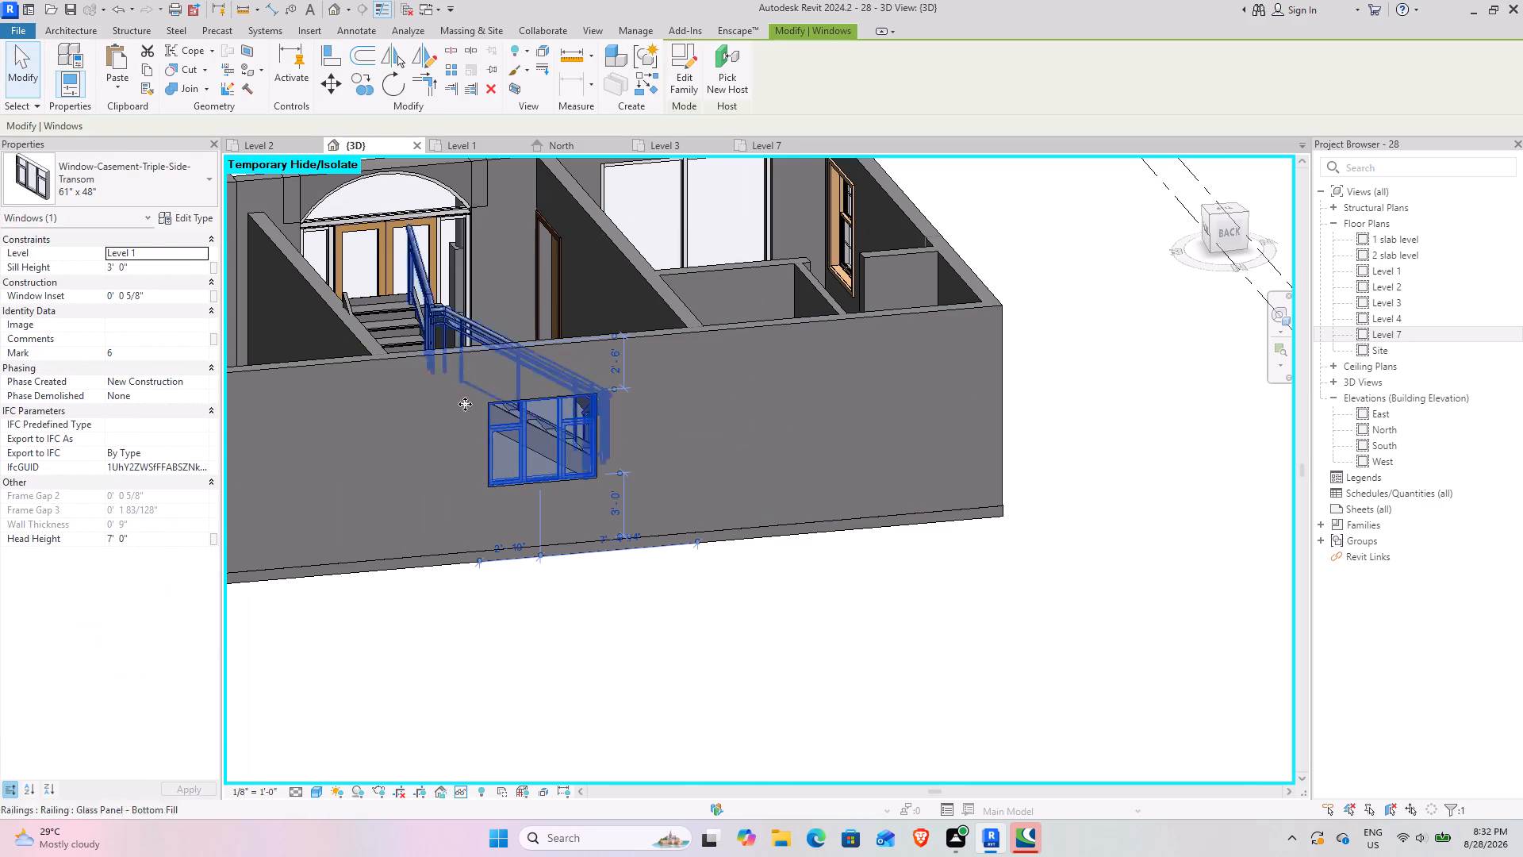
{"action": "left_click", "coordinate": [159, 266]}
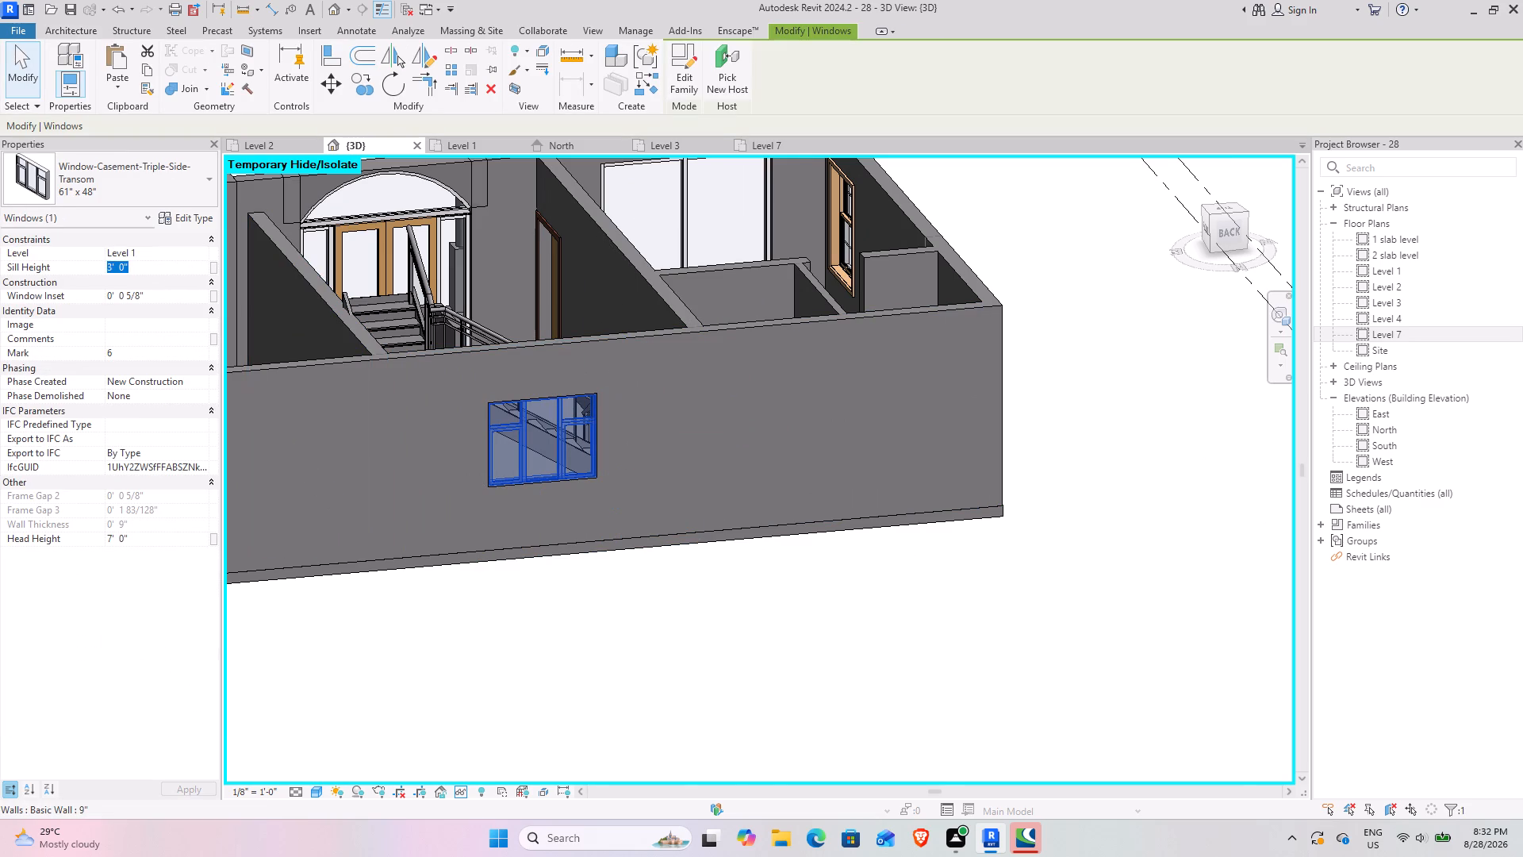
{"action": "key", "text": "5"}
{"action": "key", "text": "Return"}
{"action": "left_click", "coordinate": [697, 695]}
Examine the placed windows from the rear, front and both sides of the house in the 3D view.
{"action": "middle_click_drag", "start_coordinate": [674, 682], "coordinate": [649, 644], "text": "shift"}
{"action": "scroll", "coordinate": [585, 609], "scroll_direction": "down", "scroll_amount": 4}
{"action": "middle_click_drag", "start_coordinate": [532, 578], "coordinate": [550, 578], "text": "shift"}
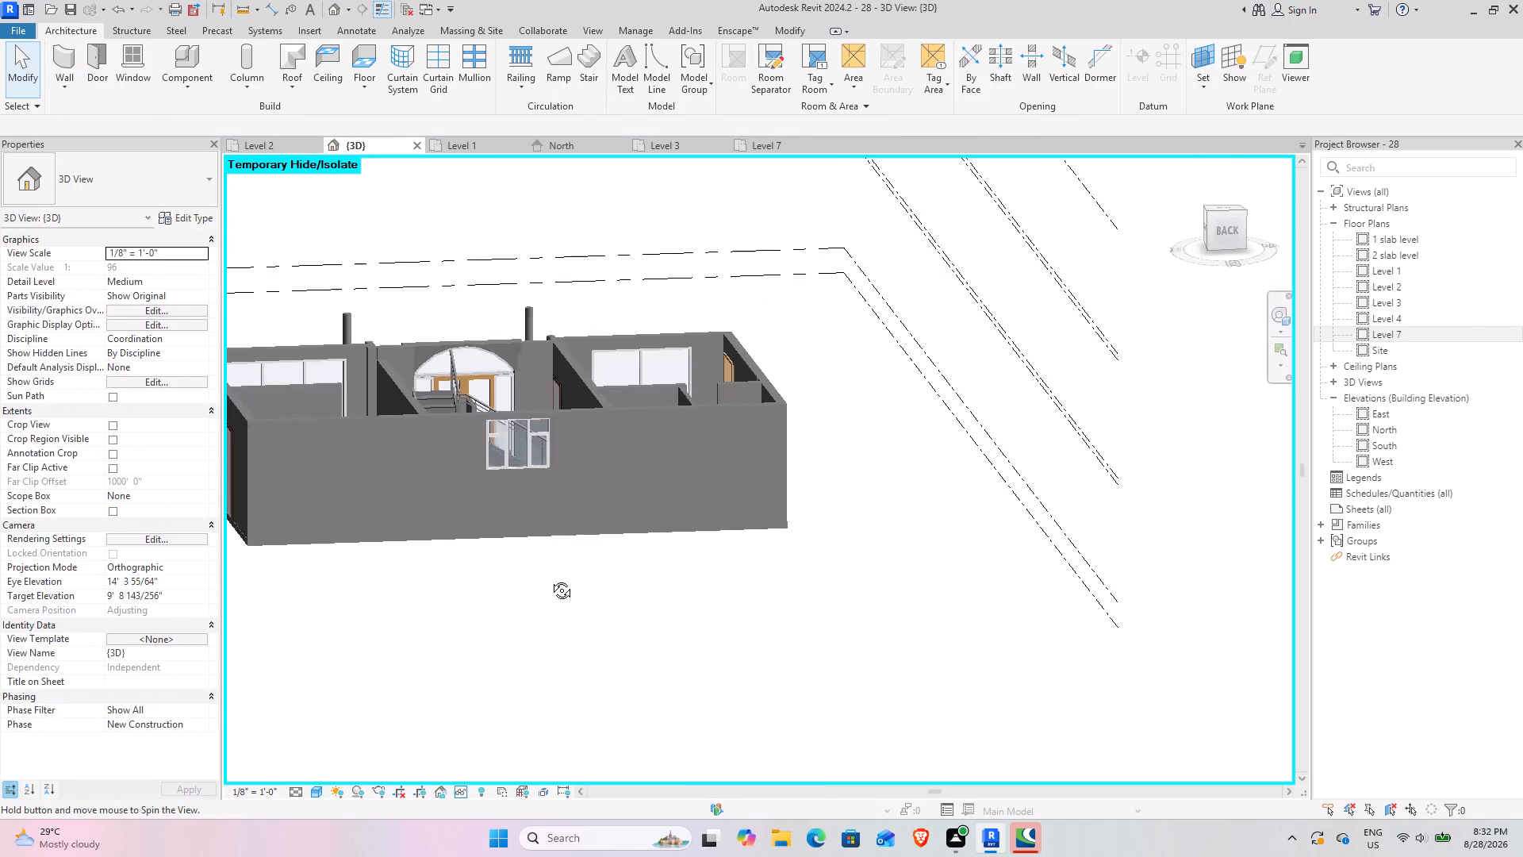
{"action": "middle_click_drag", "start_coordinate": [550, 578], "coordinate": [863, 595], "text": "shift"}
{"action": "middle_click_drag", "start_coordinate": [808, 586], "coordinate": [508, 599], "text": "shift"}
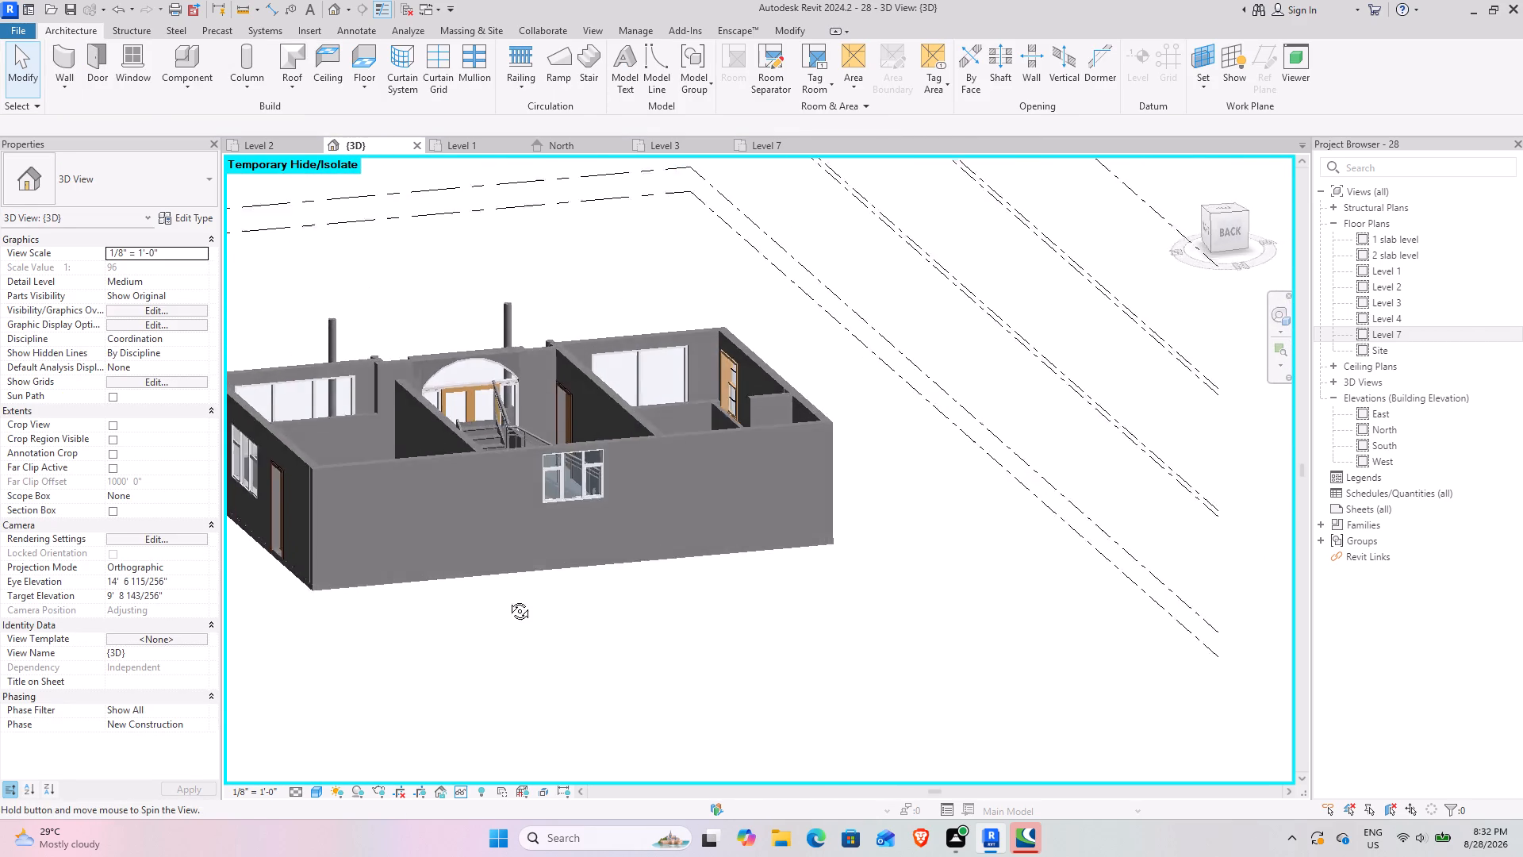
{"action": "middle_click_drag", "start_coordinate": [508, 599], "coordinate": [514, 628], "text": "shift"}
{"action": "middle_click_drag", "start_coordinate": [461, 598], "coordinate": [953, 644], "text": "shift"}
{"action": "middle_click_drag", "start_coordinate": [955, 637], "coordinate": [964, 622], "text": "shift"}
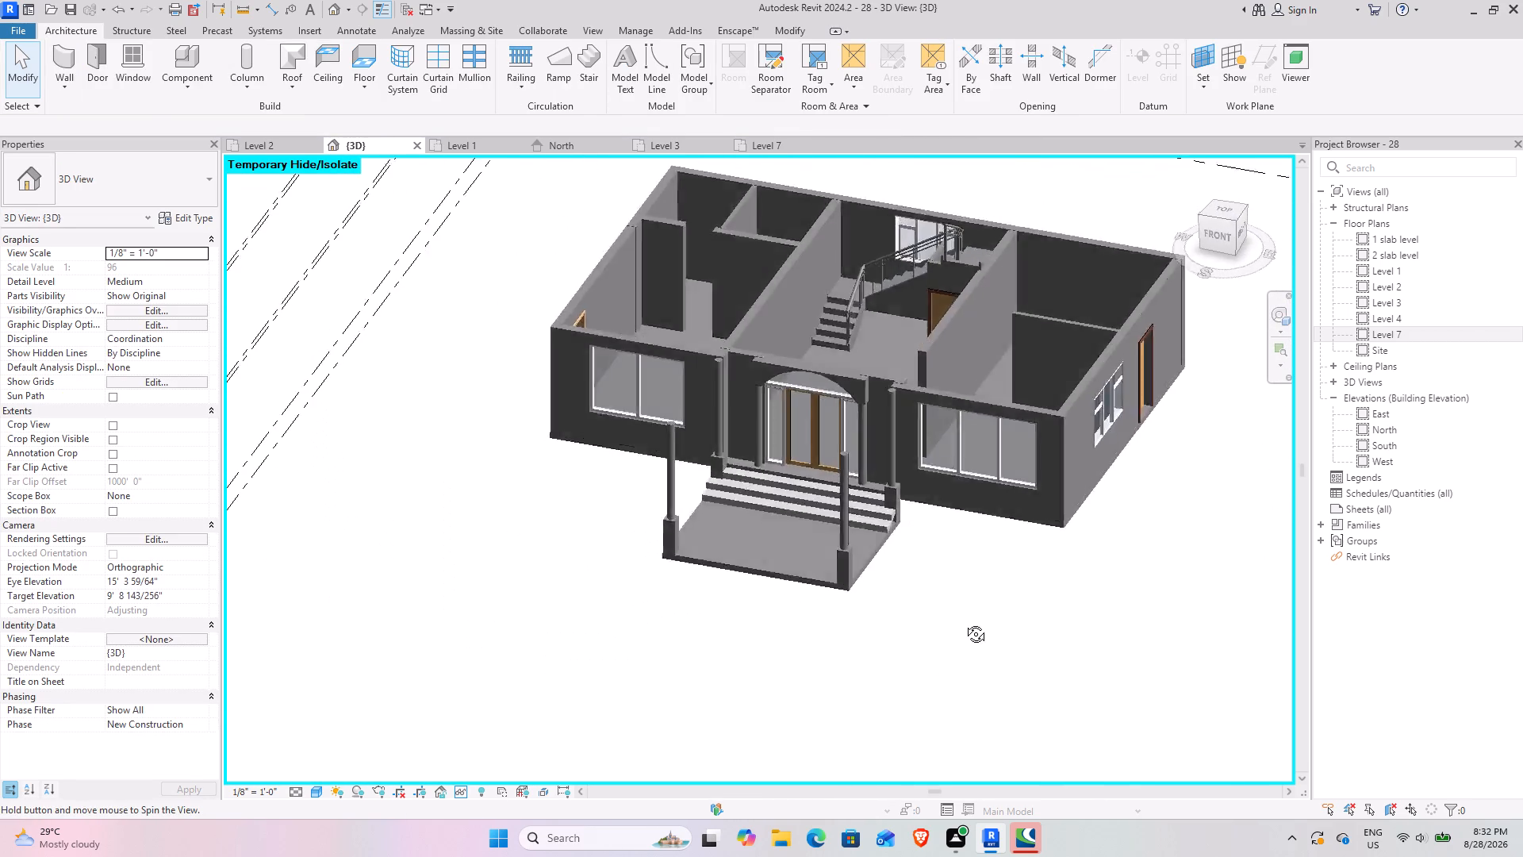
{"action": "middle_click_drag", "start_coordinate": [964, 622], "coordinate": [945, 544], "text": "shift"}
{"action": "middle_click_drag", "start_coordinate": [663, 531], "coordinate": [402, 637]}
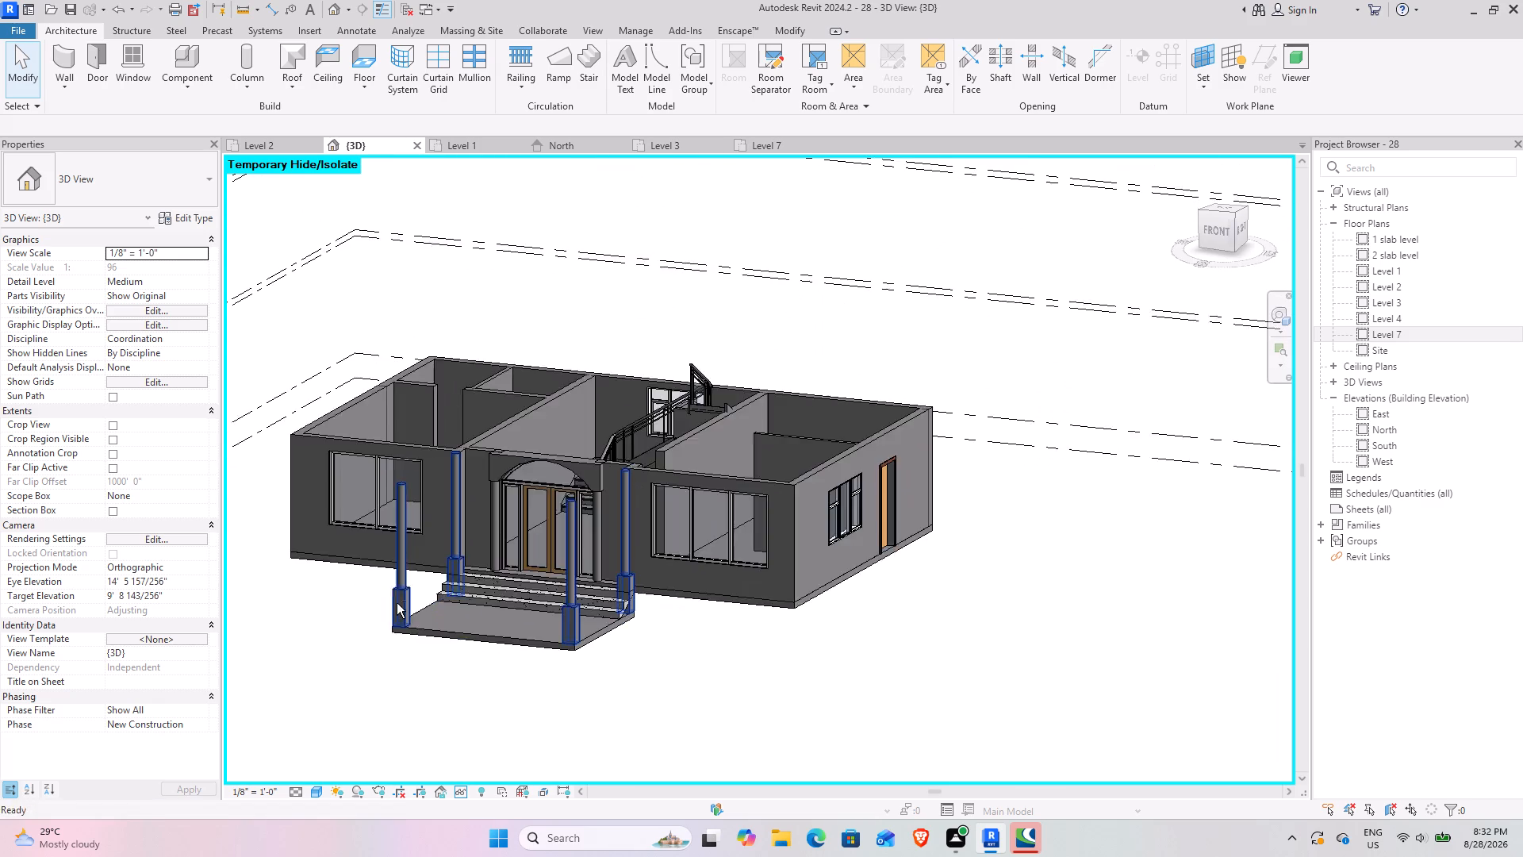
{"action": "middle_click_drag", "start_coordinate": [400, 601], "coordinate": [460, 623], "text": "shift"}
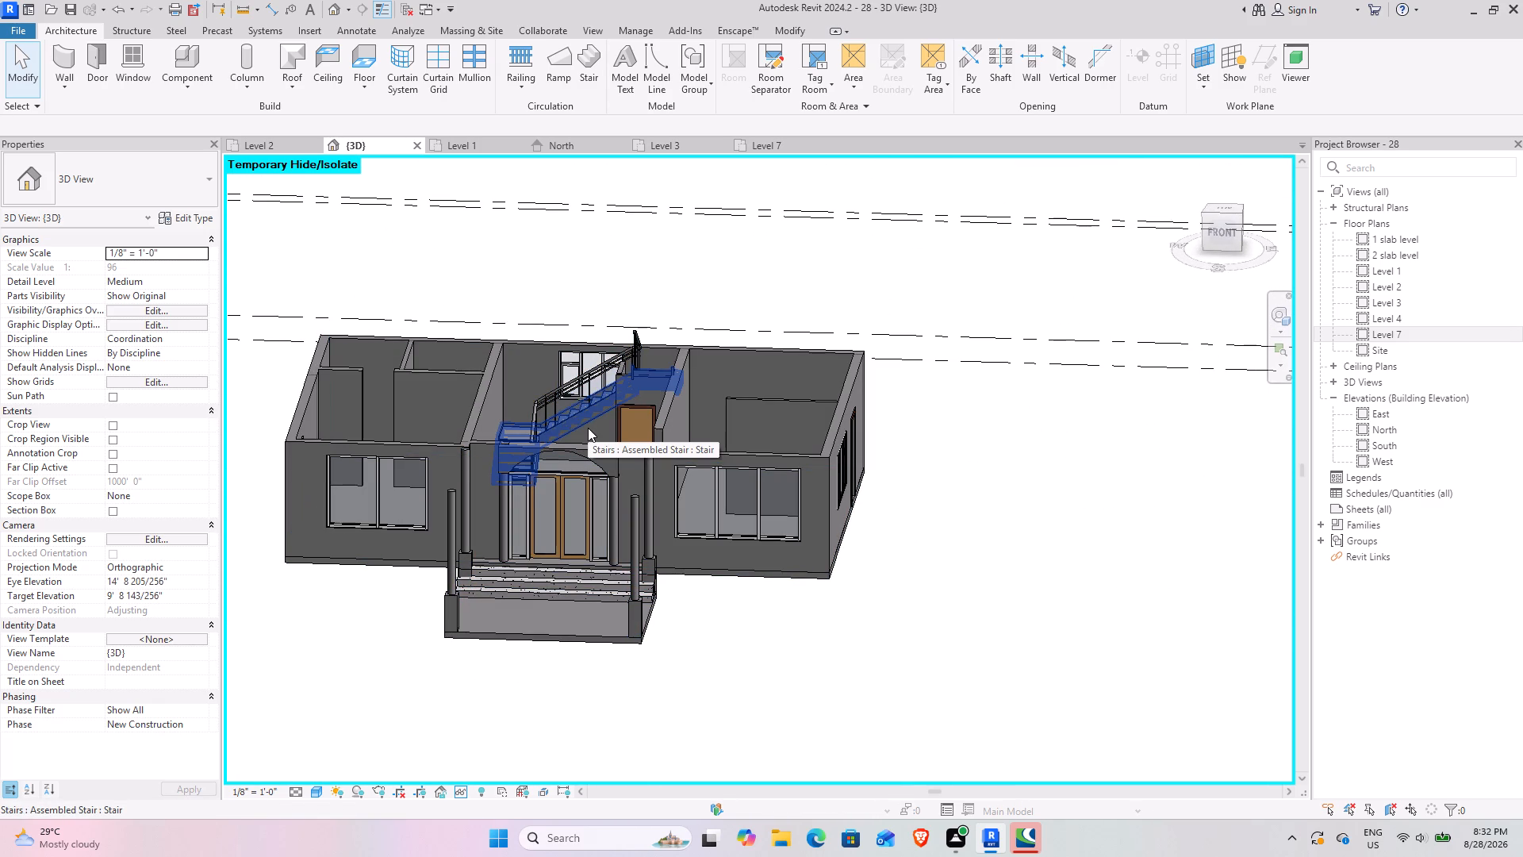
{"action": "middle_click_drag", "start_coordinate": [588, 428], "coordinate": [539, 546], "text": "shift"}
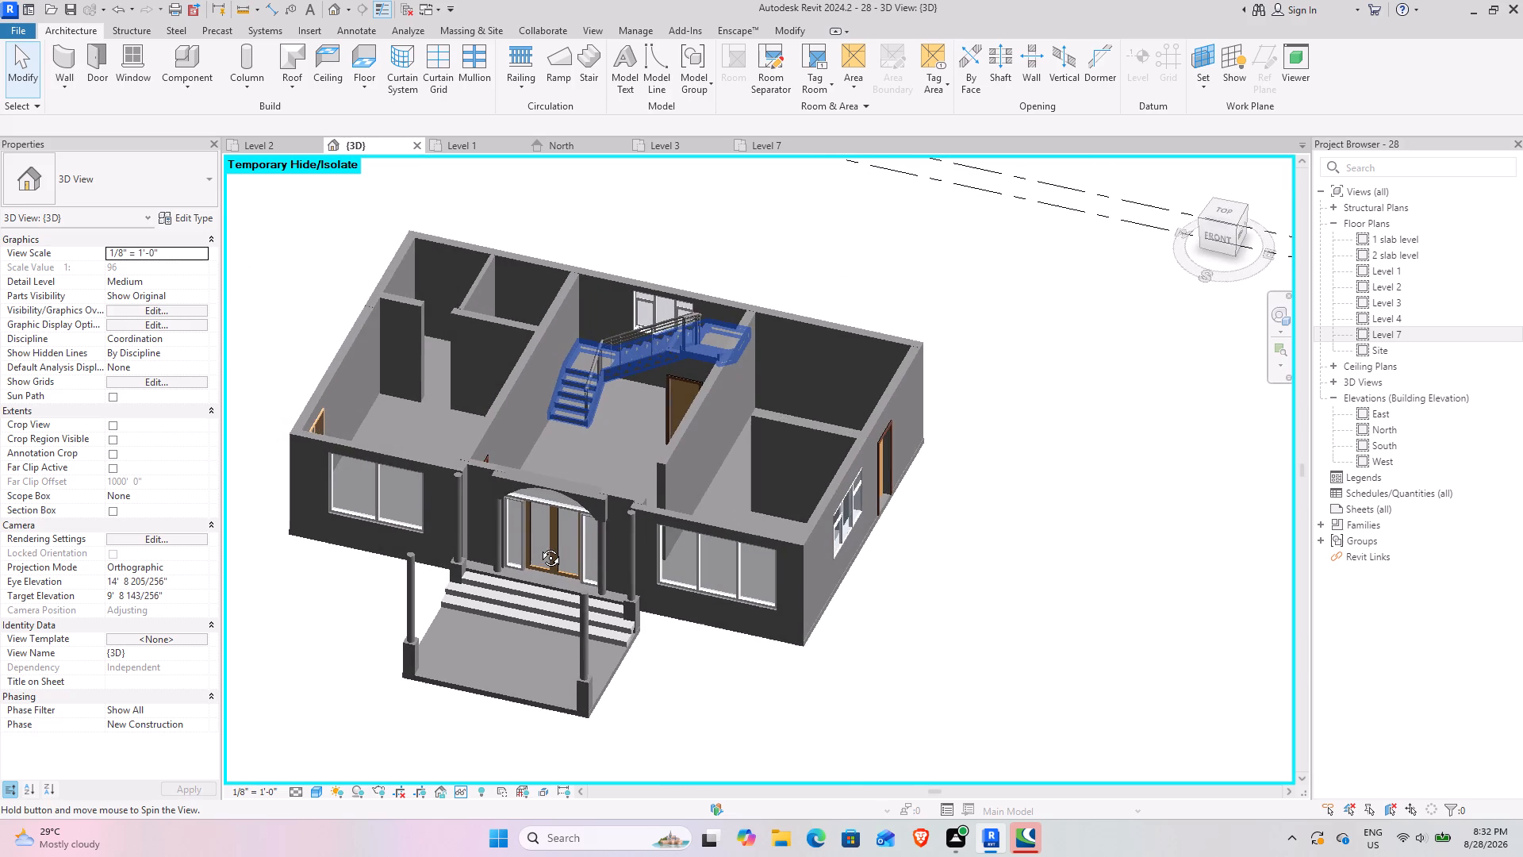
{"action": "middle_click_drag", "start_coordinate": [539, 546], "coordinate": [534, 546], "text": "shift"}
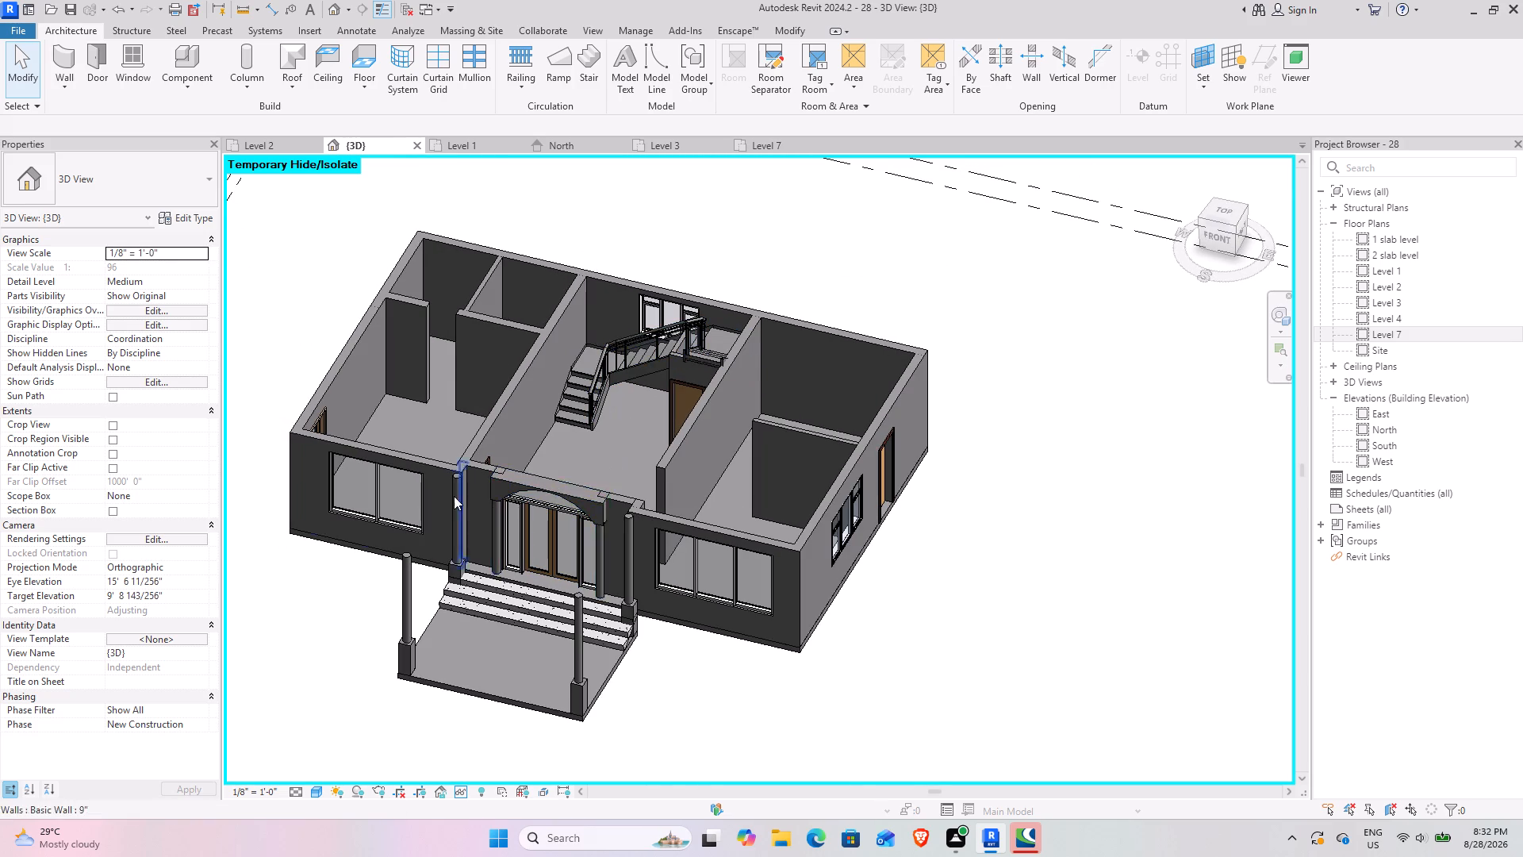
{"action": "scroll", "coordinate": [447, 498], "scroll_direction": "down", "scroll_amount": 2}
{"action": "middle_click_drag", "start_coordinate": [434, 503], "coordinate": [516, 425], "text": "shift"}
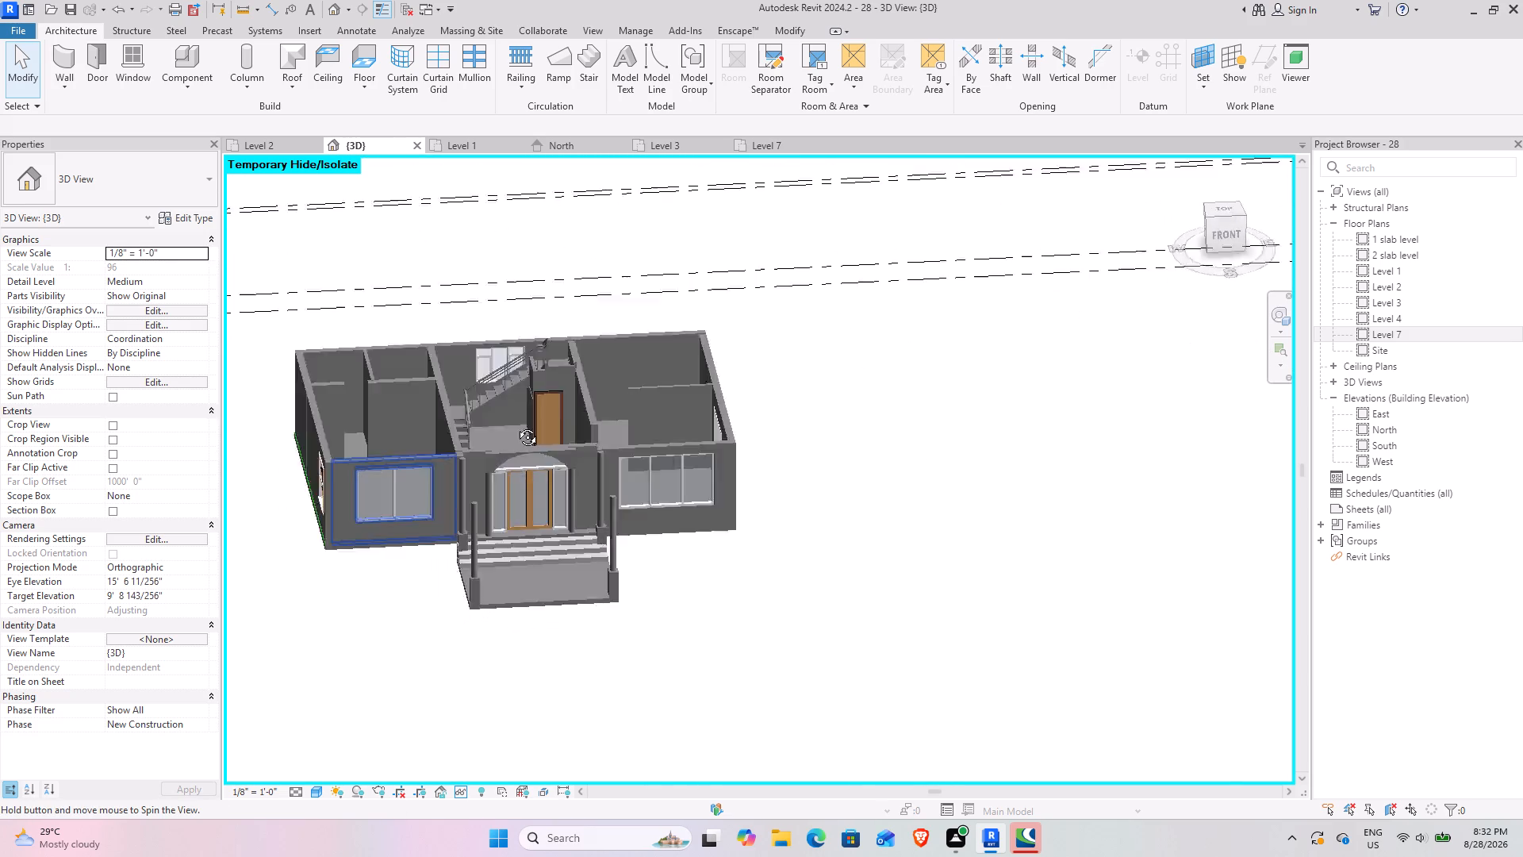
{"action": "middle_click_drag", "start_coordinate": [516, 425], "coordinate": [439, 406], "text": "shift"}
{"action": "middle_click_drag", "start_coordinate": [381, 494], "coordinate": [597, 439], "text": "shift"}
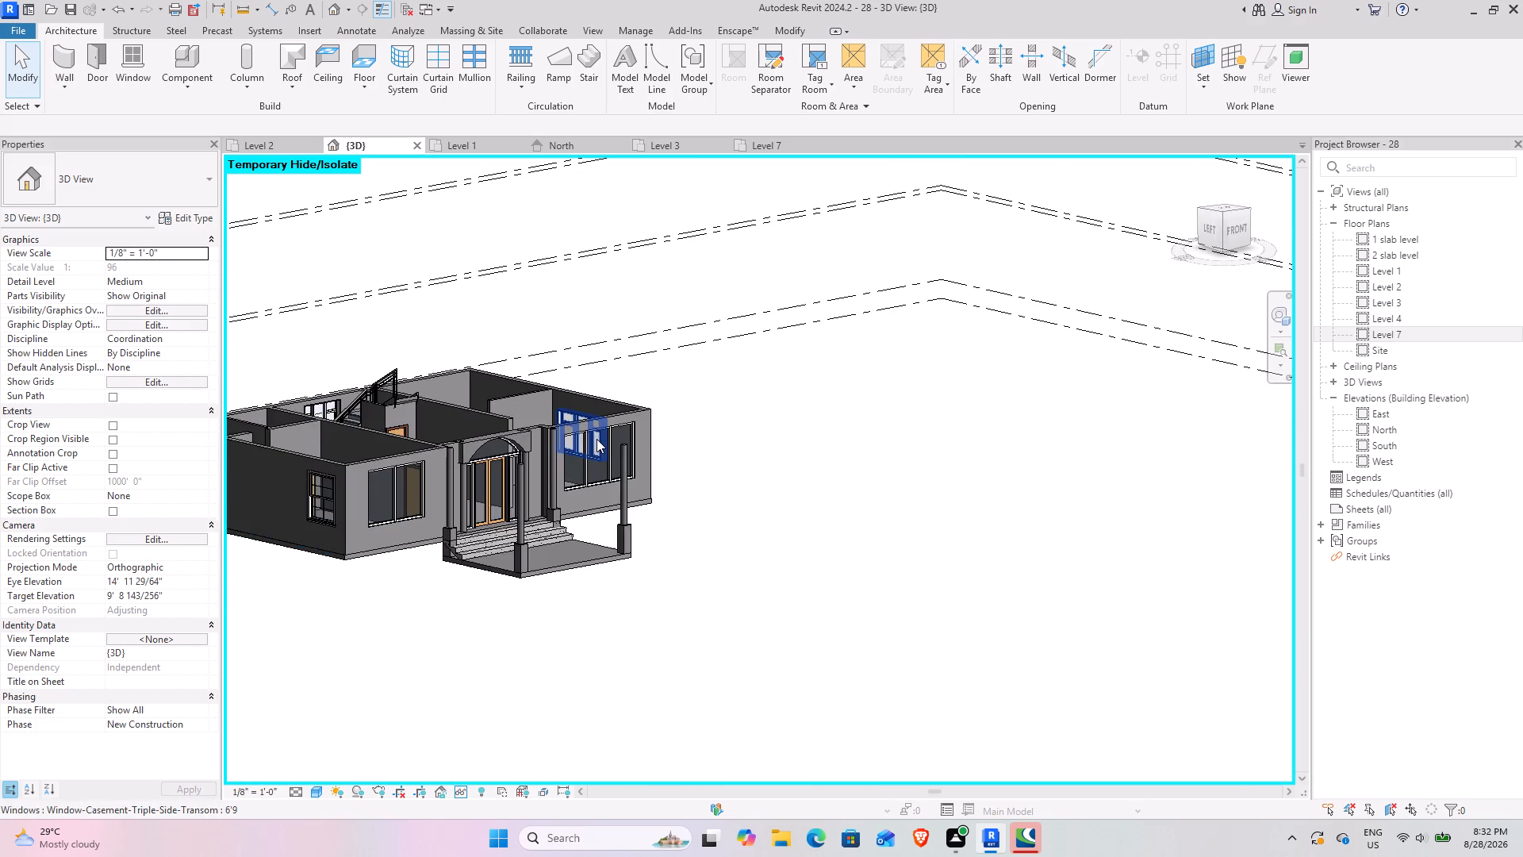
{"action": "middle_click_drag", "start_coordinate": [593, 439], "coordinate": [467, 439], "text": "shift"}
On the Level 1 plan, place a 3'11 Window-Double-Hung in the kitchen's rear wall opening.
{"action": "left_click", "coordinate": [478, 142]}
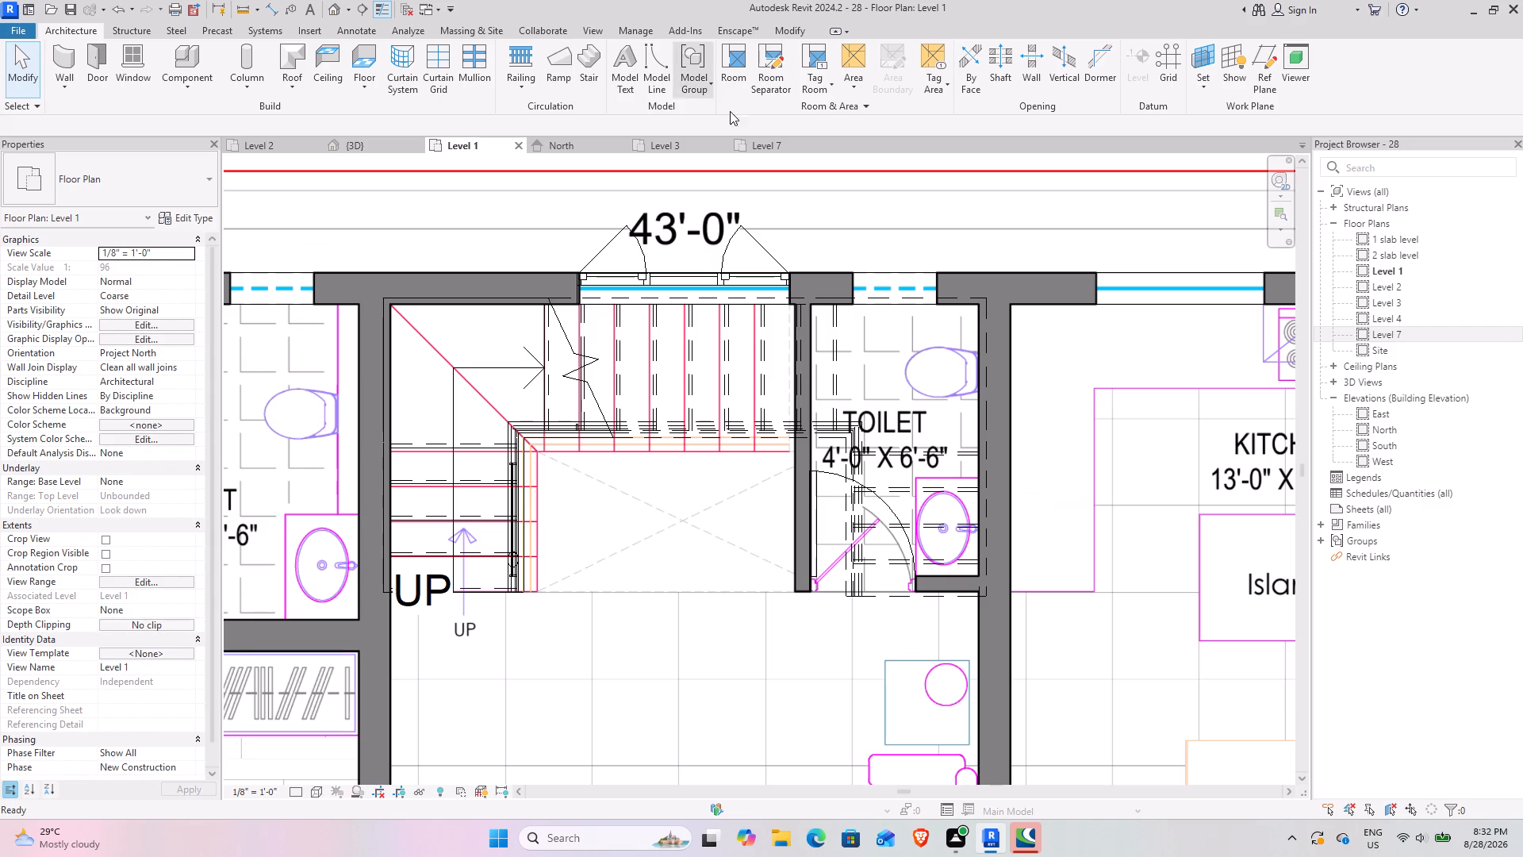
{"action": "scroll", "coordinate": [626, 548], "scroll_direction": "down", "scroll_amount": 4}
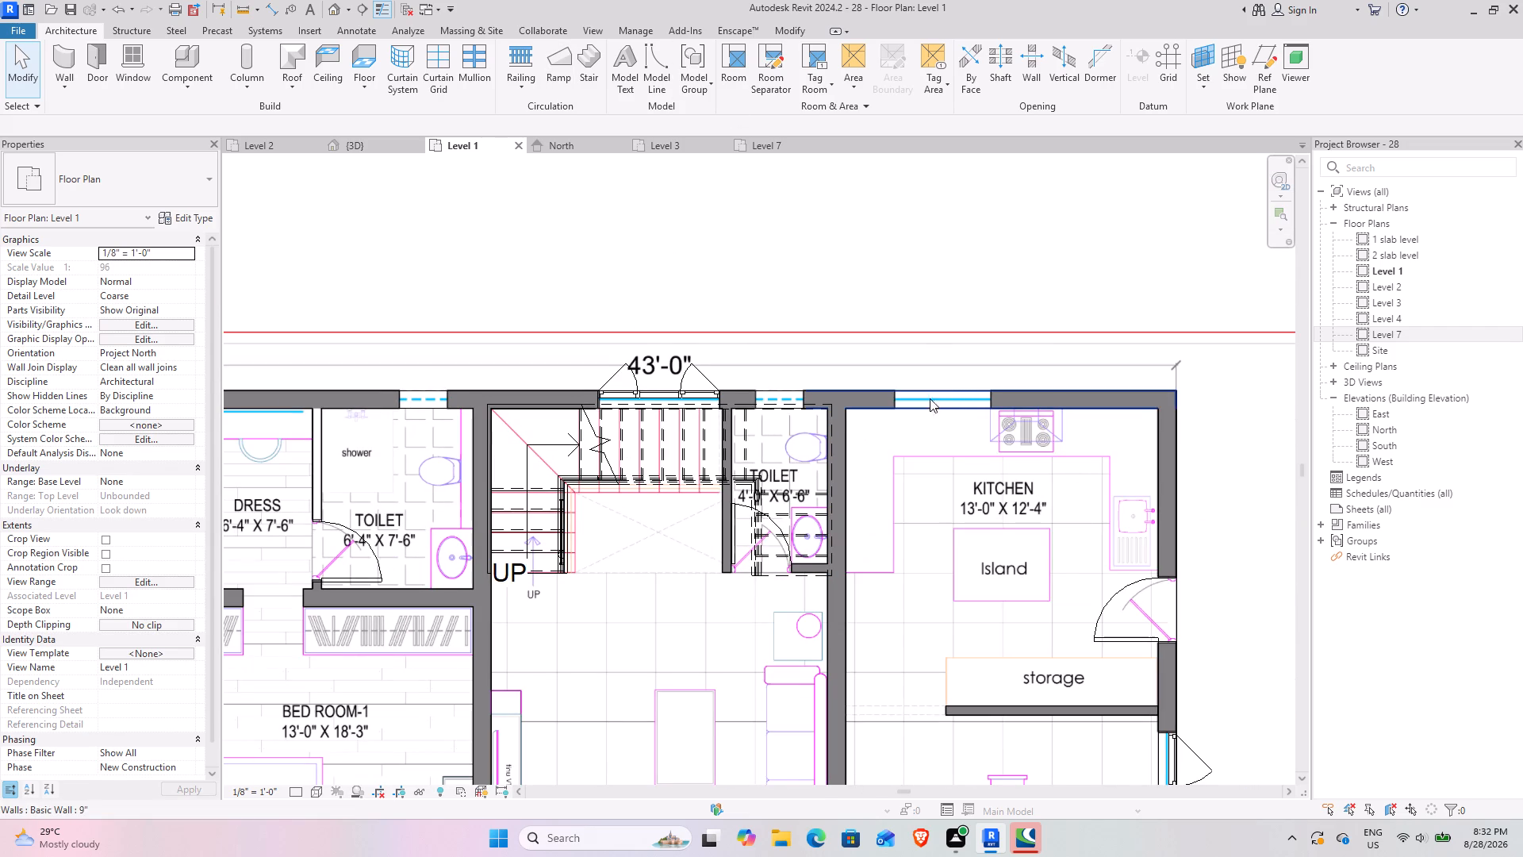
{"action": "middle_click_drag", "start_coordinate": [949, 414], "coordinate": [655, 428]}
{"action": "middle_click_drag", "start_coordinate": [614, 472], "coordinate": [899, 303]}
{"action": "scroll", "coordinate": [669, 441], "scroll_direction": "down", "scroll_amount": 1}
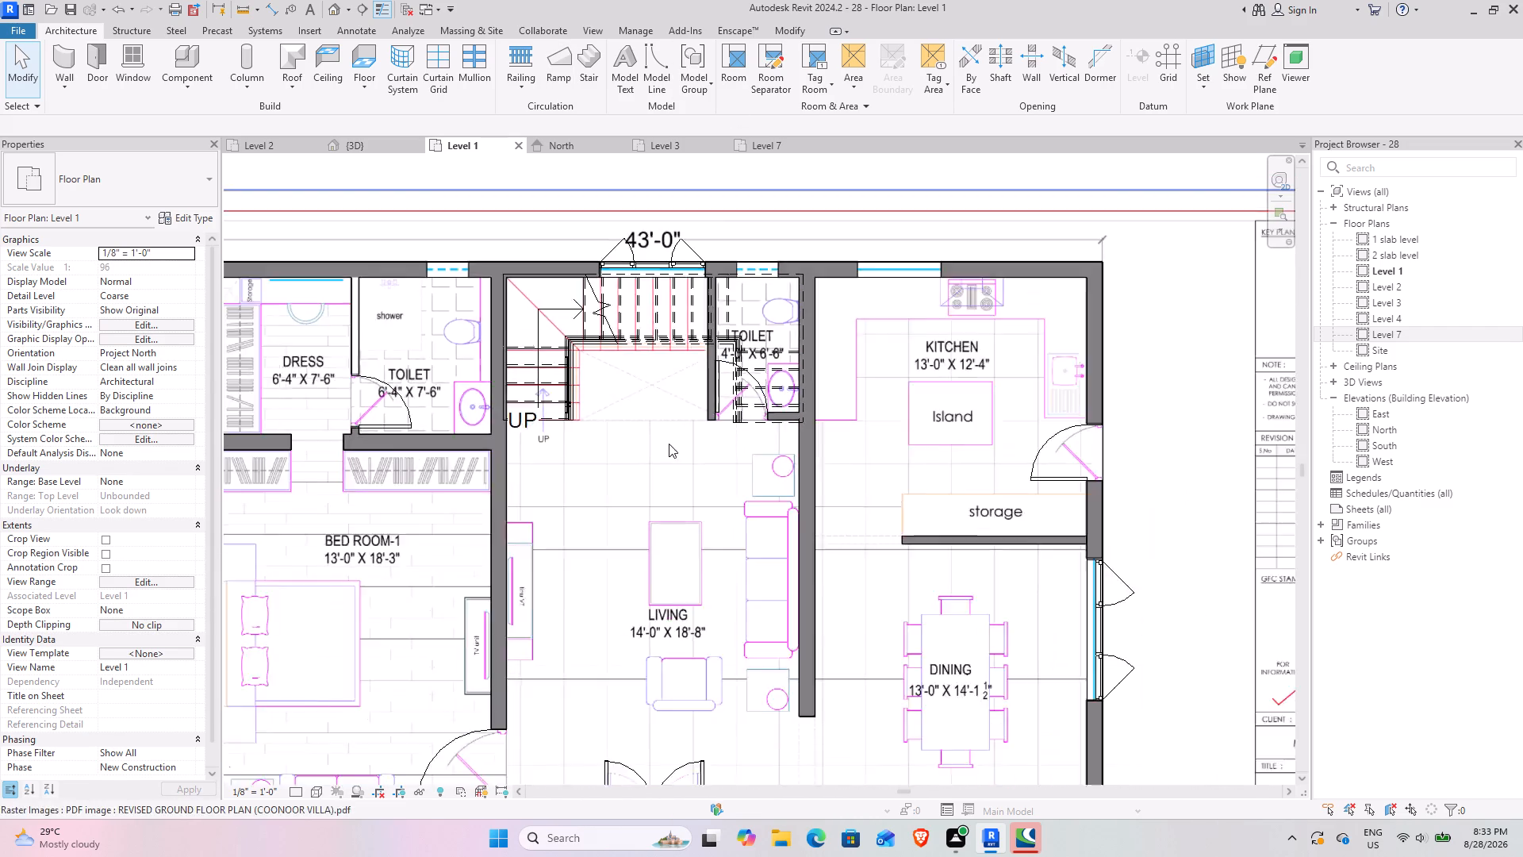
{"action": "scroll", "coordinate": [669, 444], "scroll_direction": "down", "scroll_amount": 2}
{"action": "middle_click_drag", "start_coordinate": [609, 472], "coordinate": [715, 409]}
{"action": "left_click", "coordinate": [427, 624]}
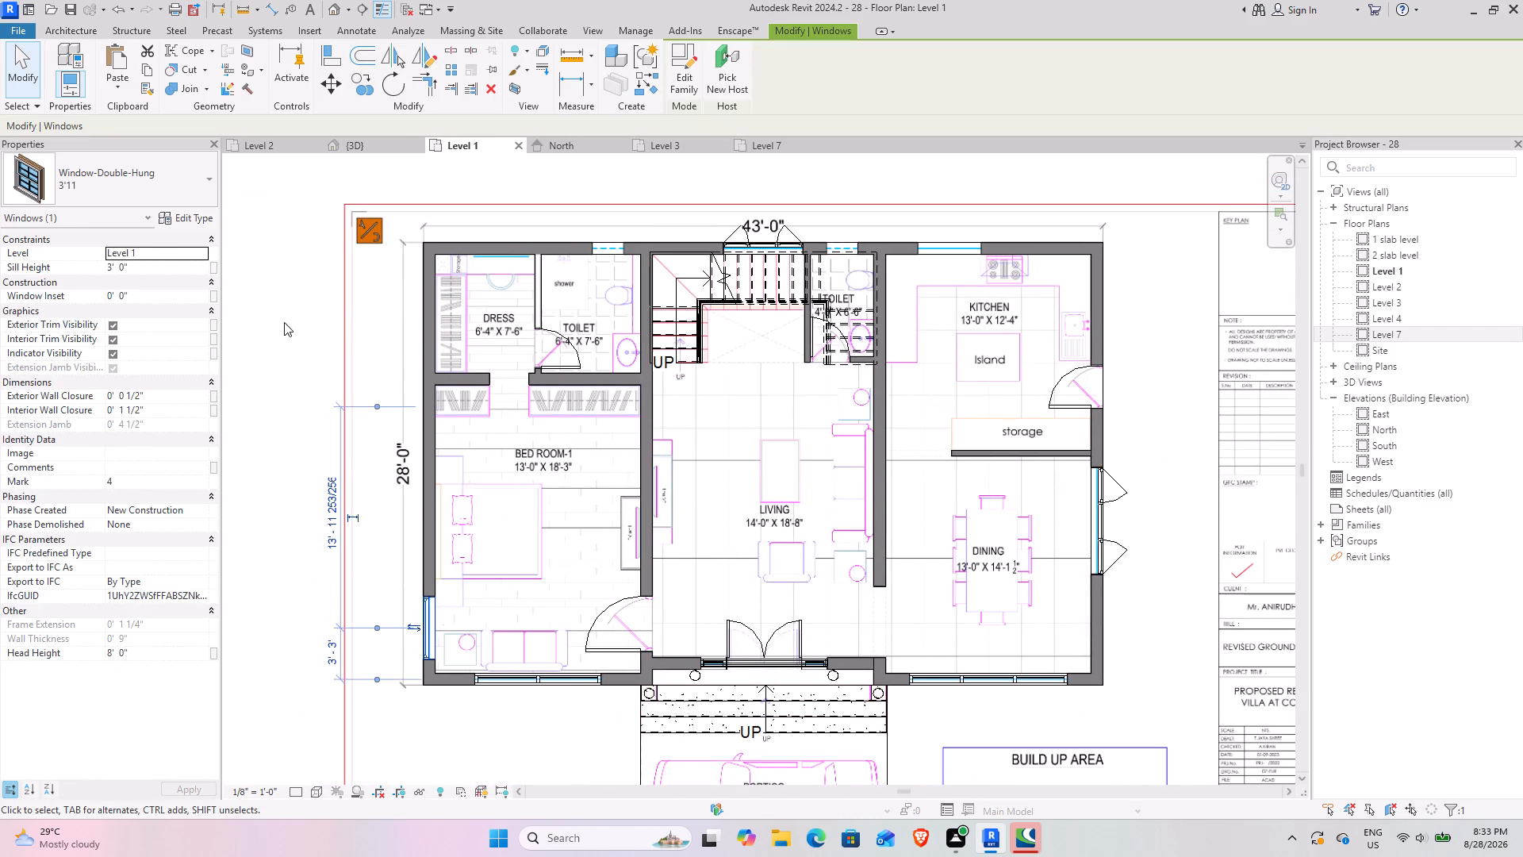
{"action": "middle_click_drag", "start_coordinate": [915, 235], "coordinate": [793, 316]}
{"action": "left_click", "coordinate": [619, 84]}
{"action": "left_click", "coordinate": [646, 90]}
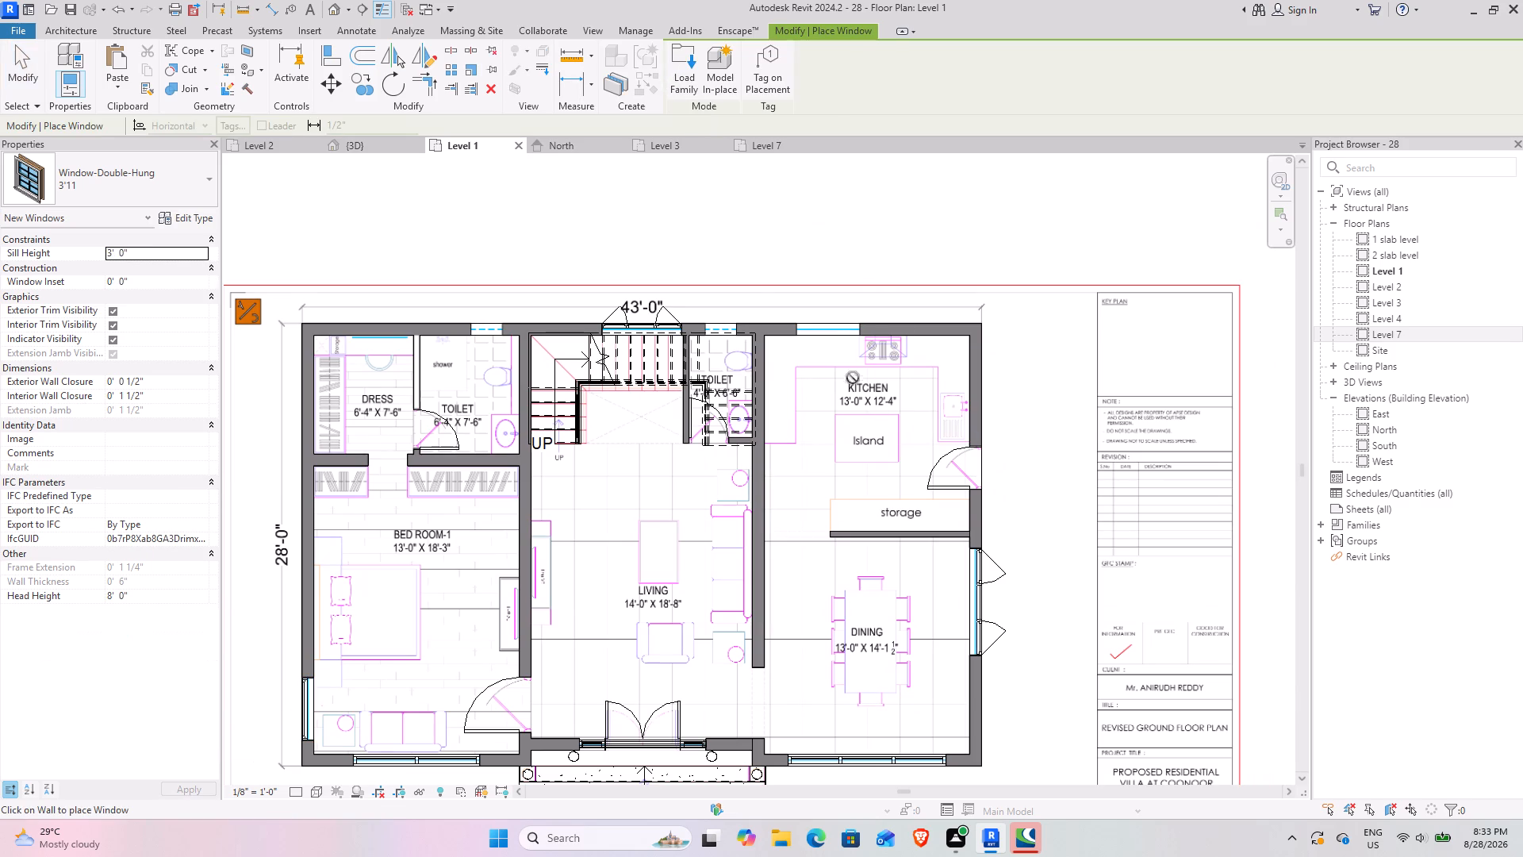
{"action": "scroll", "coordinate": [825, 334], "scroll_direction": "up", "scroll_amount": 8}
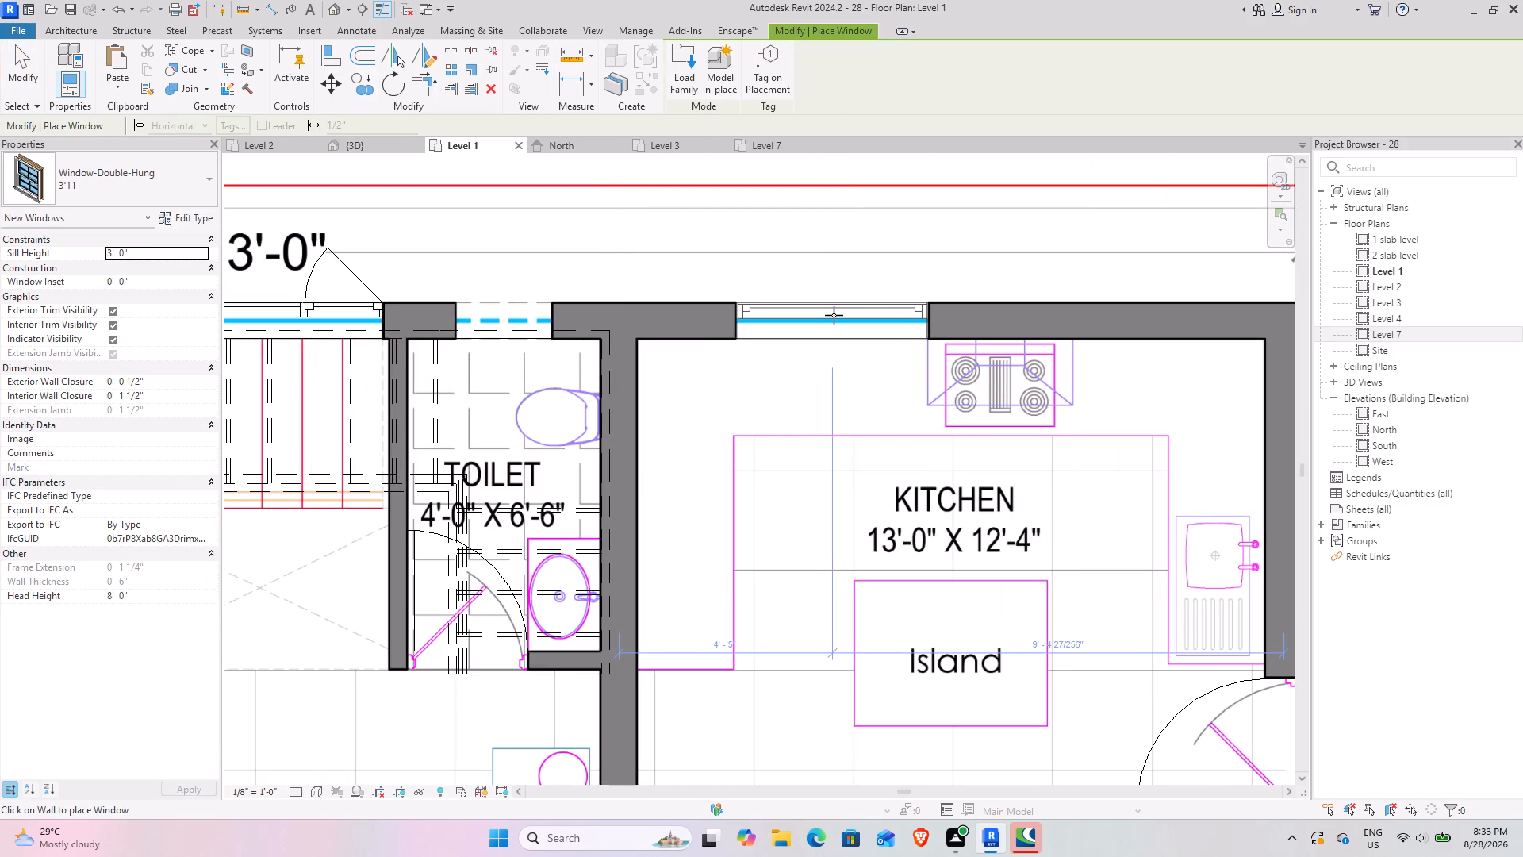
{"action": "left_click", "coordinate": [834, 315]}
{"action": "scroll", "coordinate": [670, 370], "scroll_direction": "down", "scroll_amount": 7}
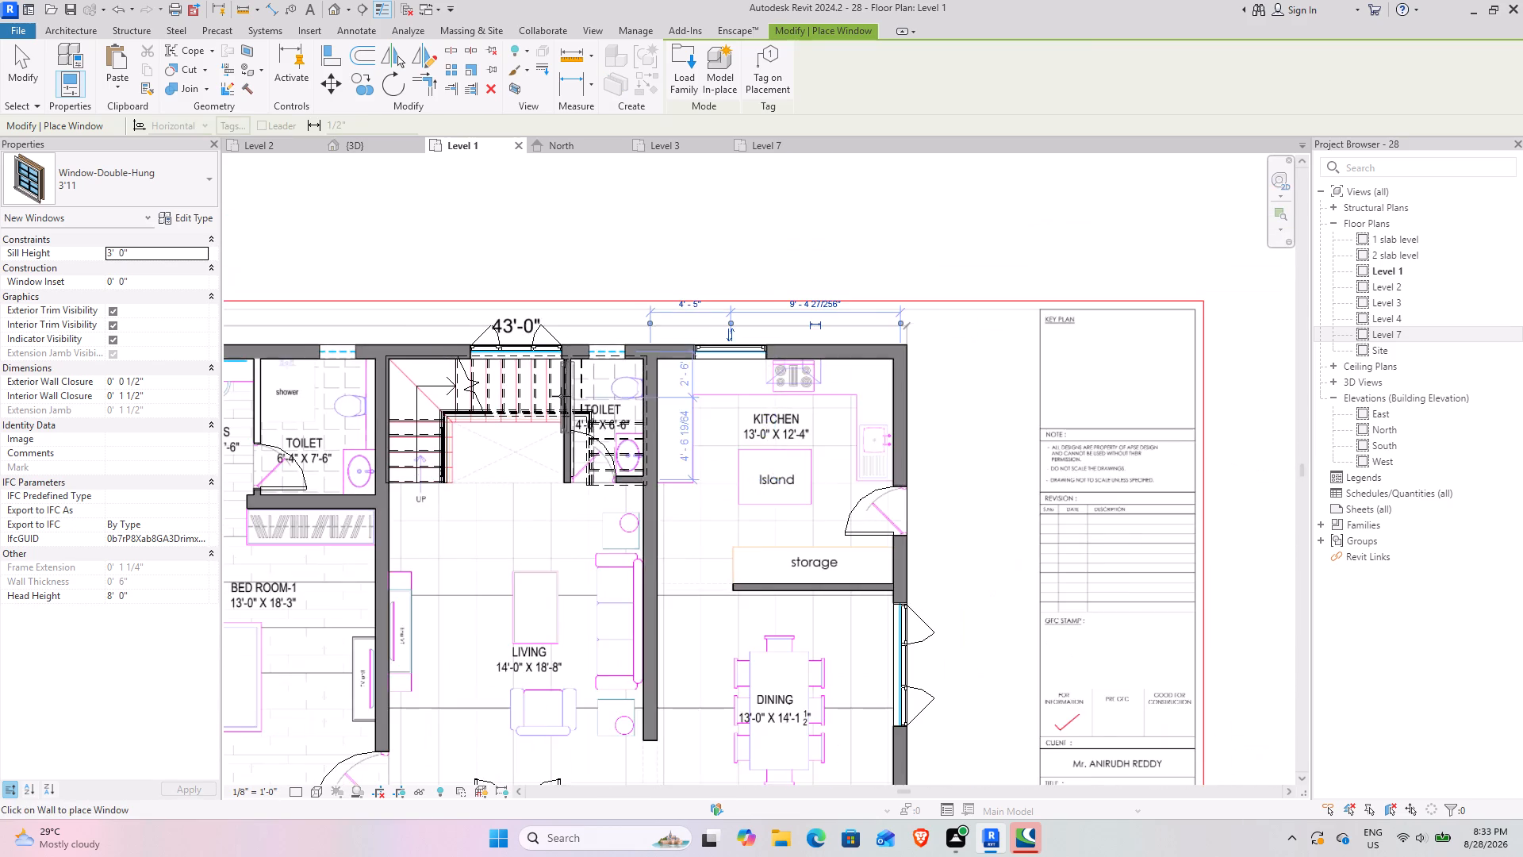
{"action": "middle_click_drag", "start_coordinate": [574, 396], "coordinate": [745, 315]}
{"action": "key", "text": "Escape"}
{"action": "key", "text": "Escape"}
Measure the width of the rear wall opening in the toilet with the shower.
{"action": "scroll", "coordinate": [509, 277], "scroll_direction": "up", "scroll_amount": 6}
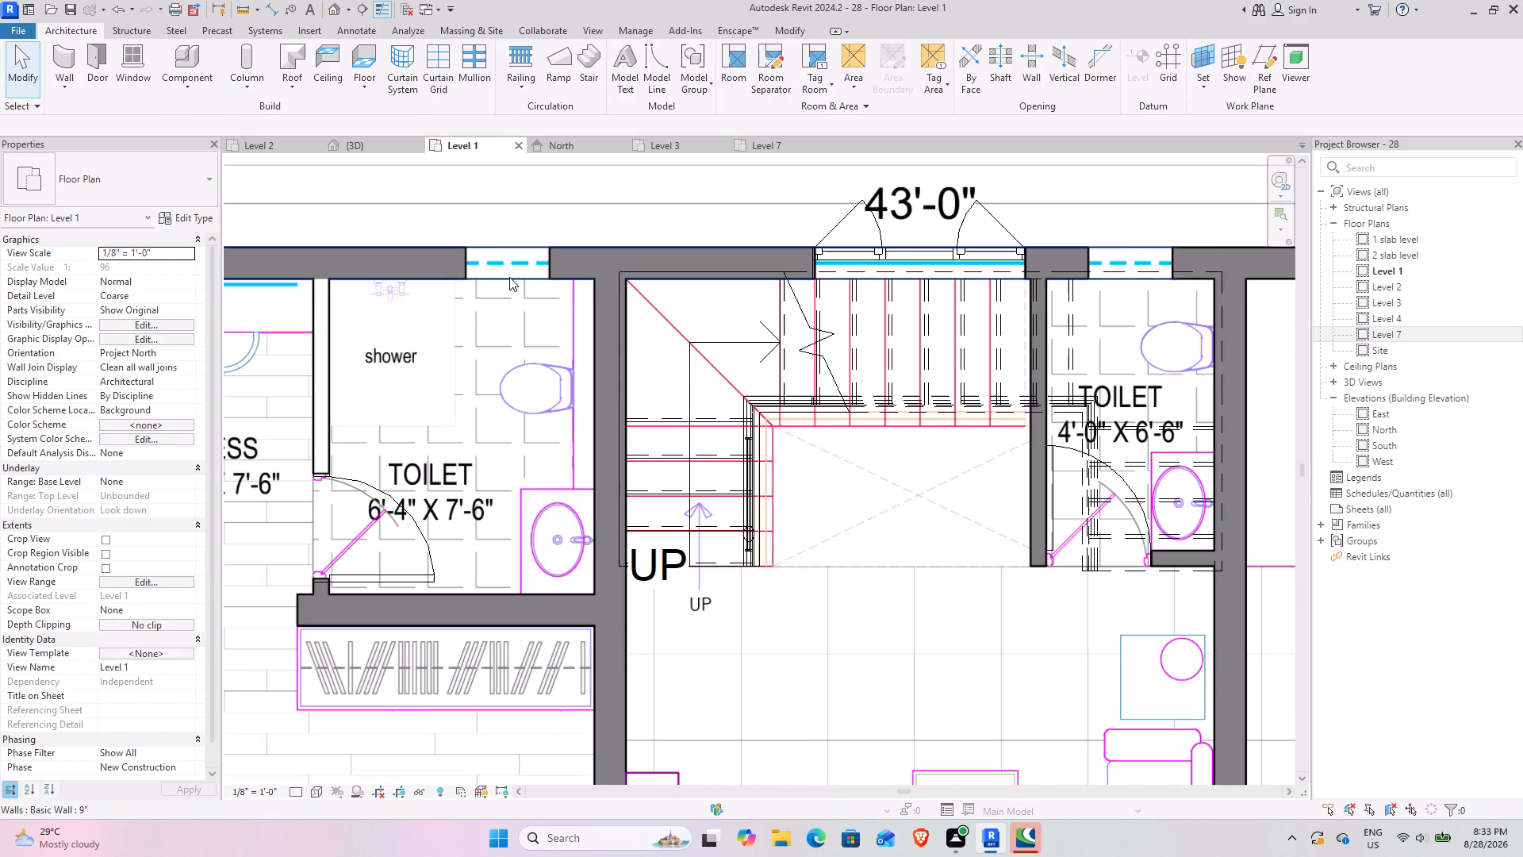
{"action": "scroll", "coordinate": [903, 319], "scroll_direction": "down", "scroll_amount": 2}
{"action": "middle_click_drag", "start_coordinate": [968, 309], "coordinate": [739, 383]}
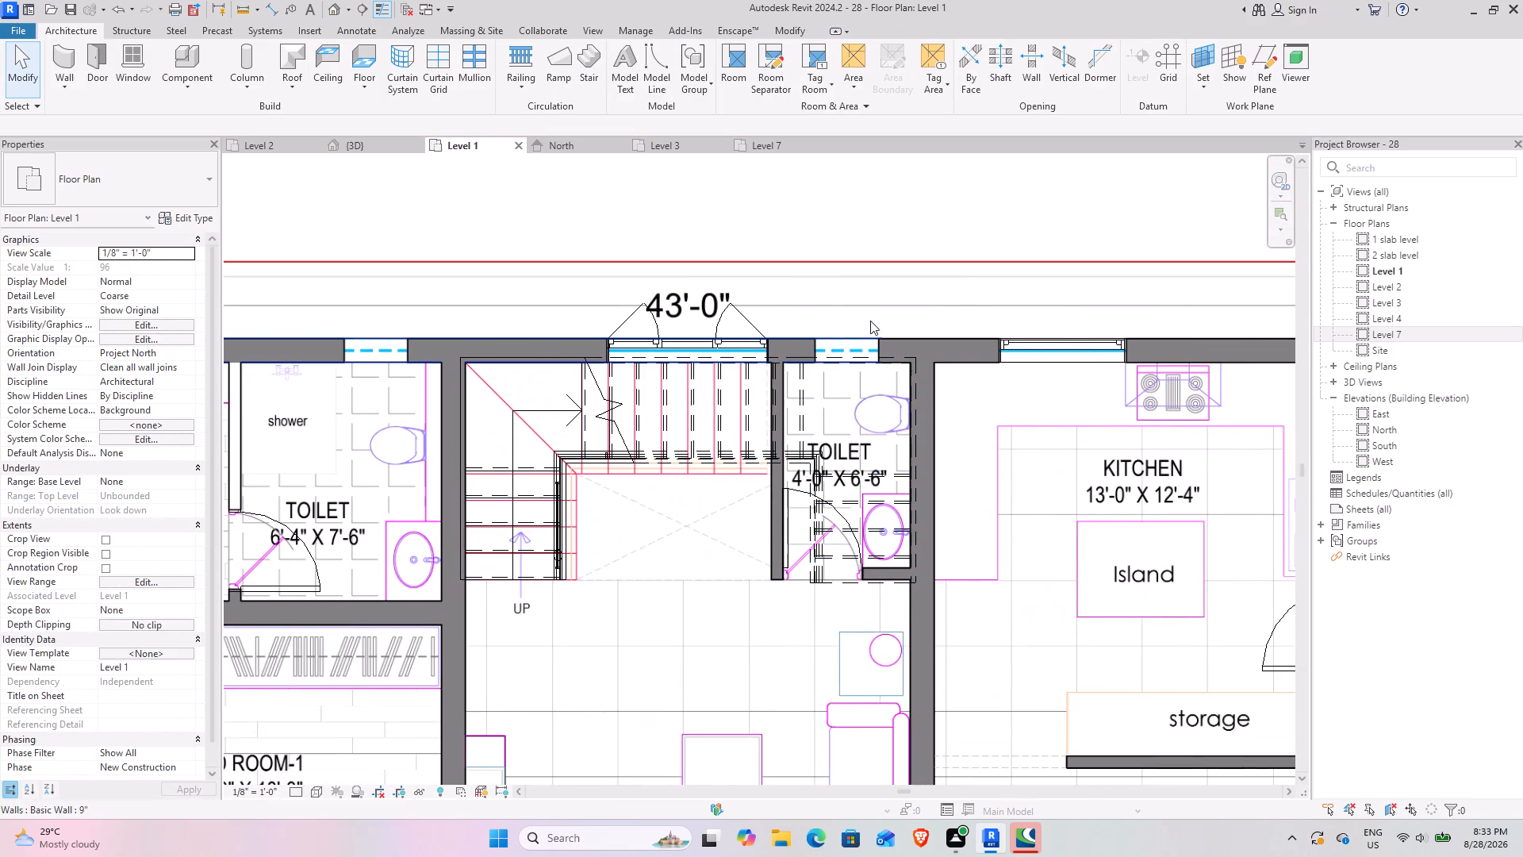
{"action": "scroll", "coordinate": [681, 442], "scroll_direction": "down", "scroll_amount": 5}
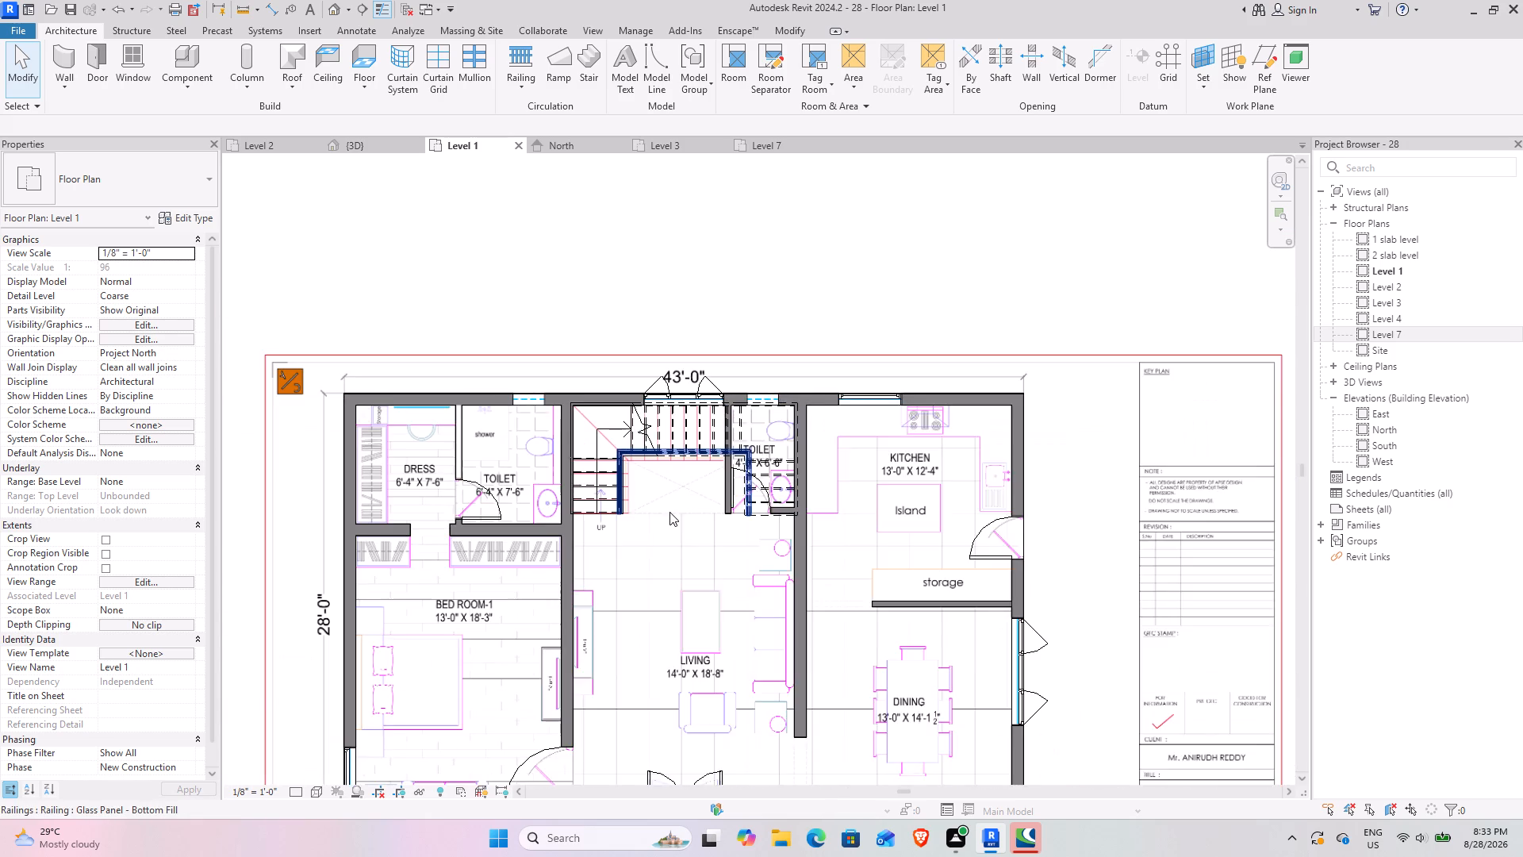
{"action": "middle_click_drag", "start_coordinate": [668, 512], "coordinate": [721, 433]}
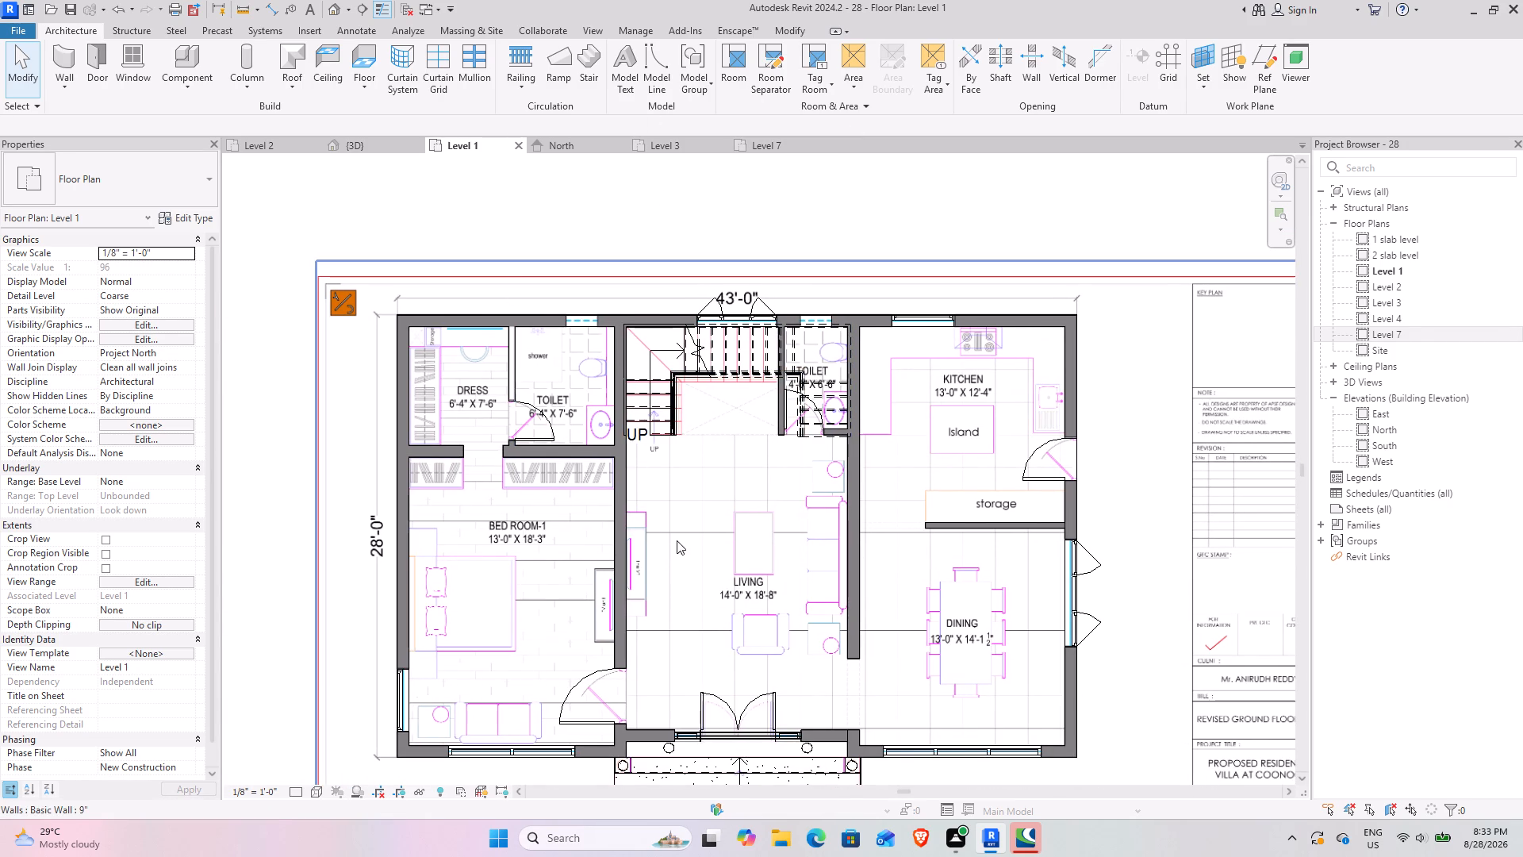
{"action": "middle_click_drag", "start_coordinate": [662, 540], "coordinate": [605, 478]}
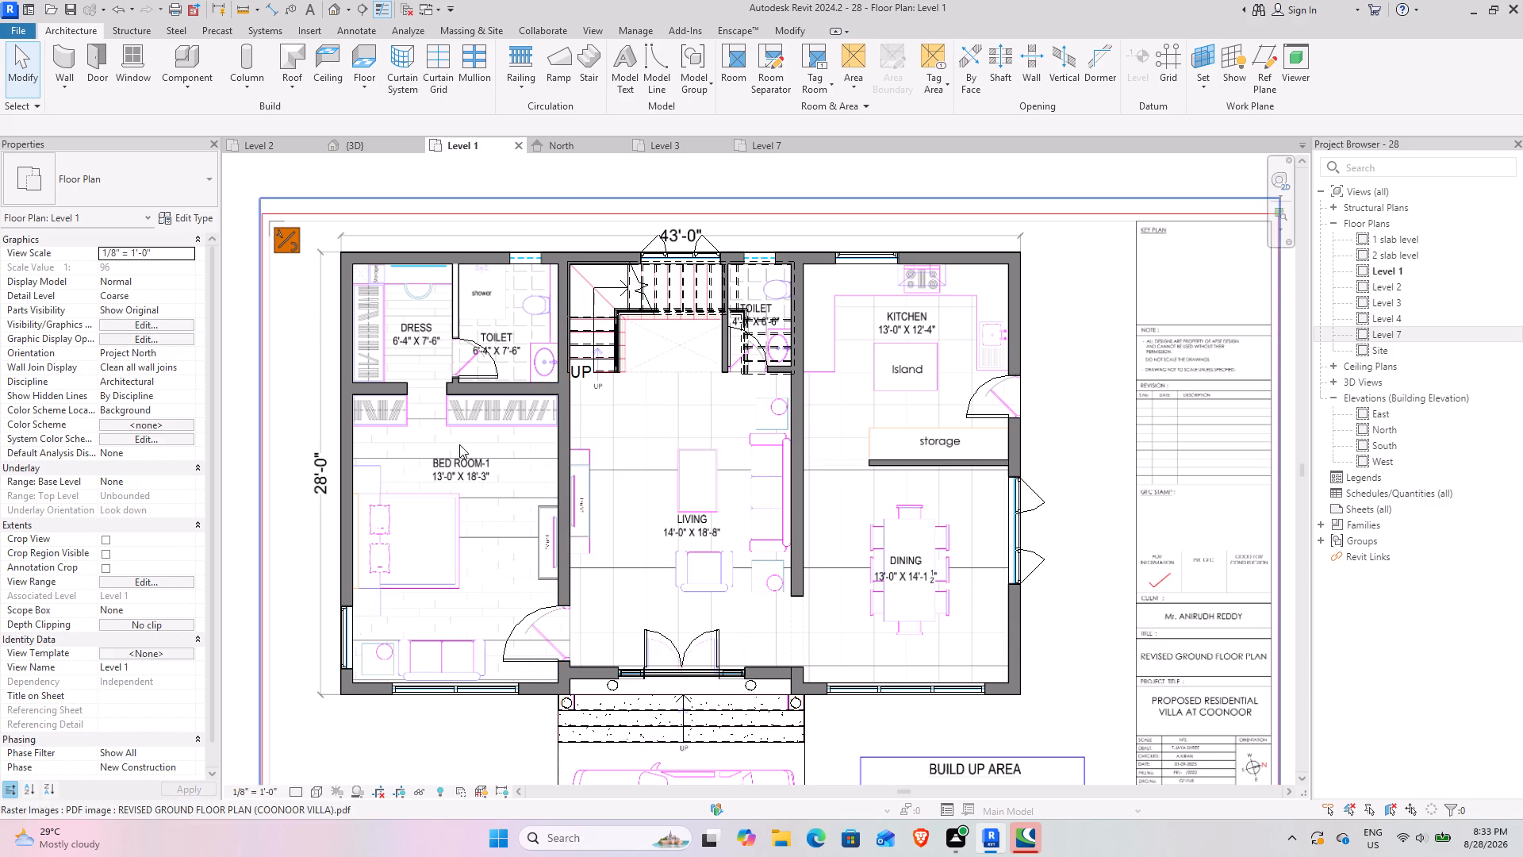
{"action": "scroll", "coordinate": [517, 229], "scroll_direction": "up", "scroll_amount": 3}
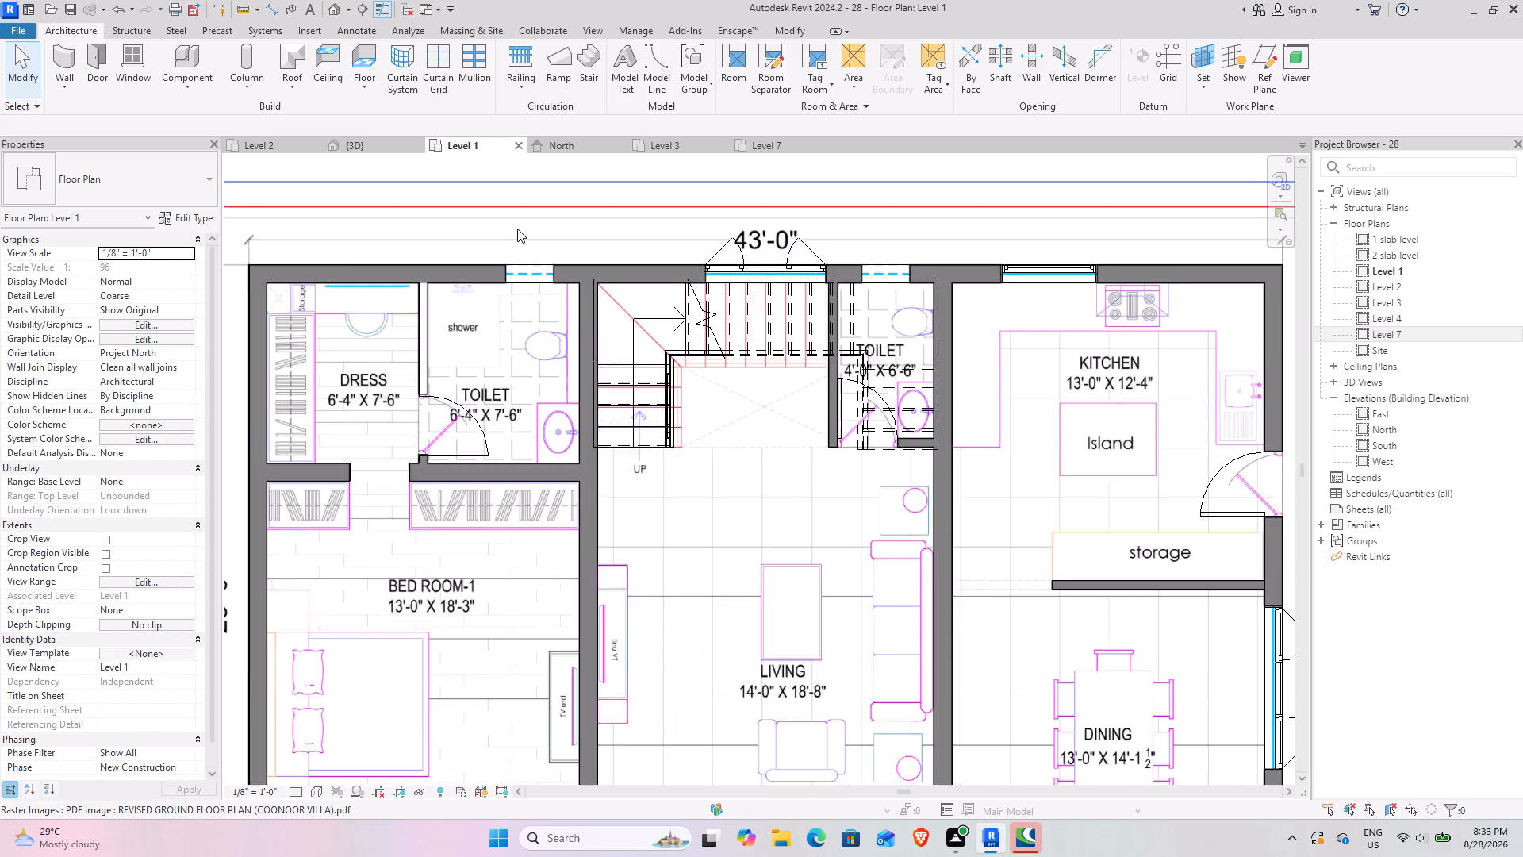
{"action": "scroll", "coordinate": [517, 229], "scroll_direction": "up", "scroll_amount": 7}
{"action": "type", "text": "mb"}
{"action": "left_click", "coordinate": [508, 305]}
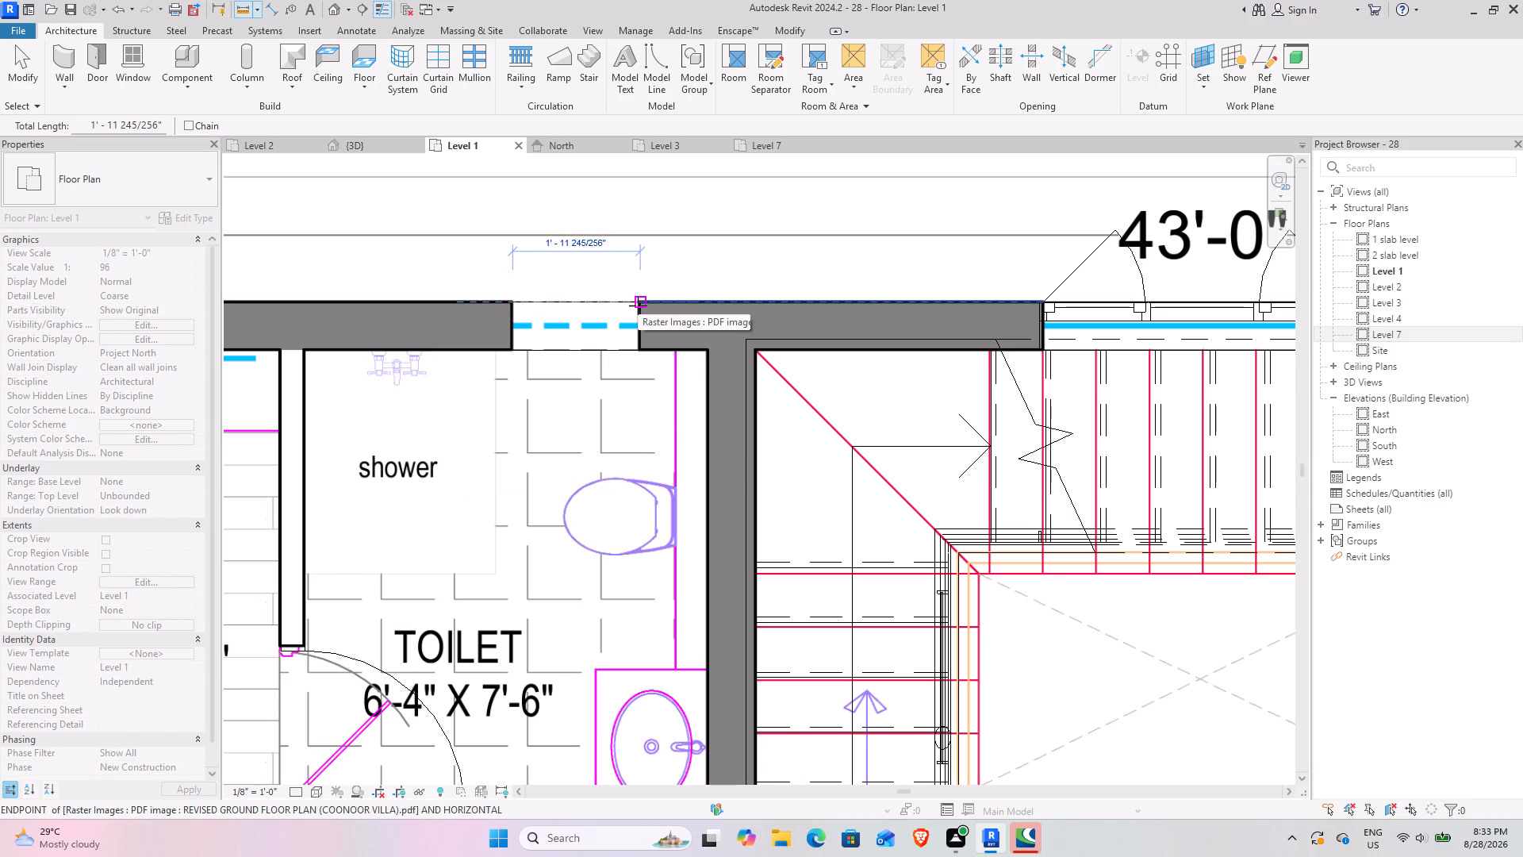
{"action": "key", "text": "Escape"}
{"action": "key", "text": "Escape"}
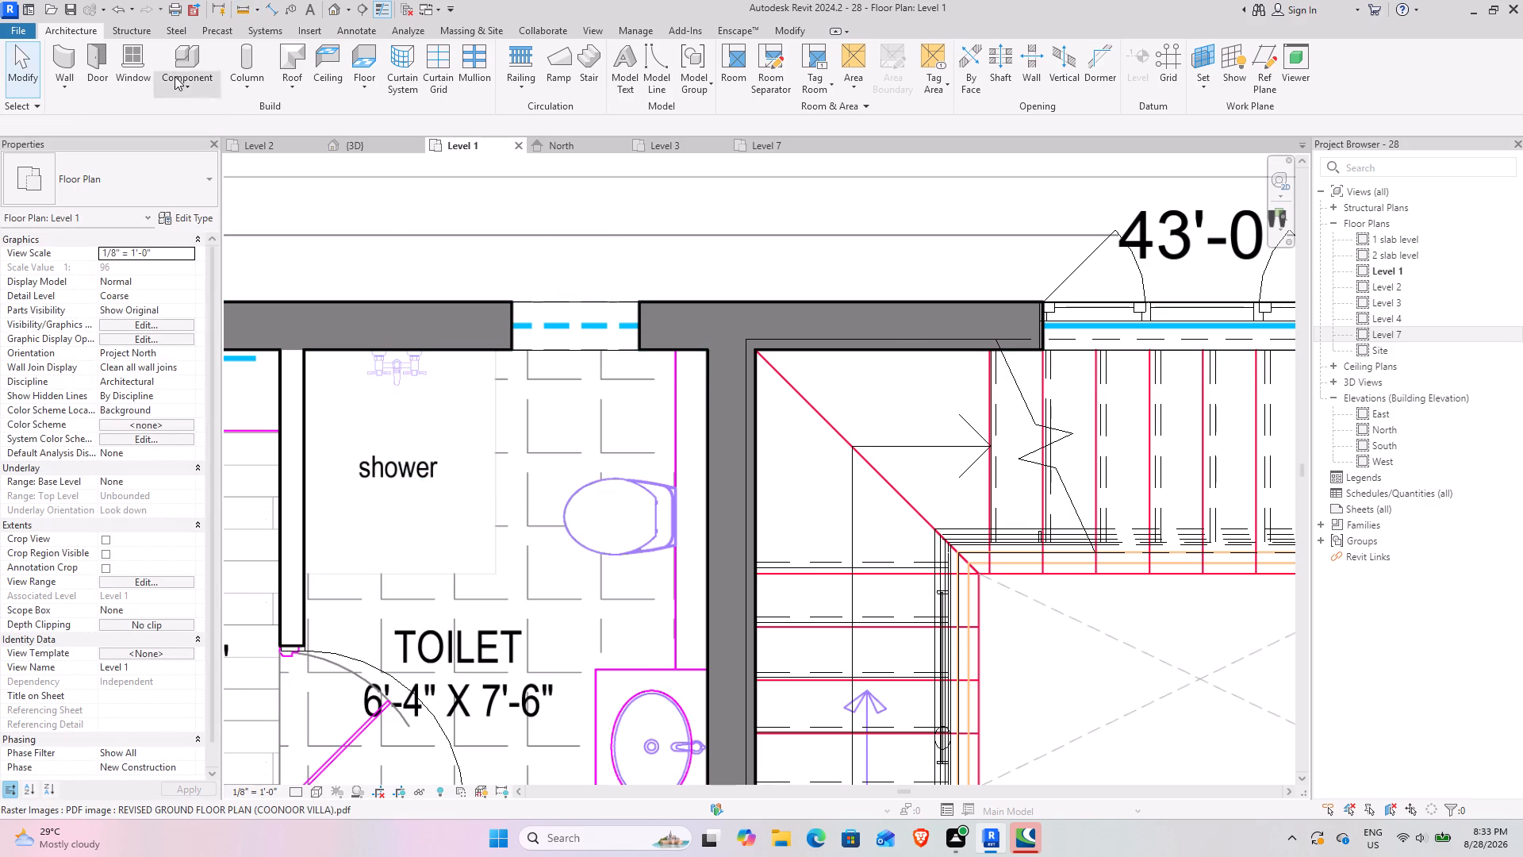
Duplicate the 24" x 42" Window-Double-Hung type and rename the copy 2'x2'.
{"action": "left_click", "coordinate": [151, 61]}
{"action": "left_click", "coordinate": [171, 186]}
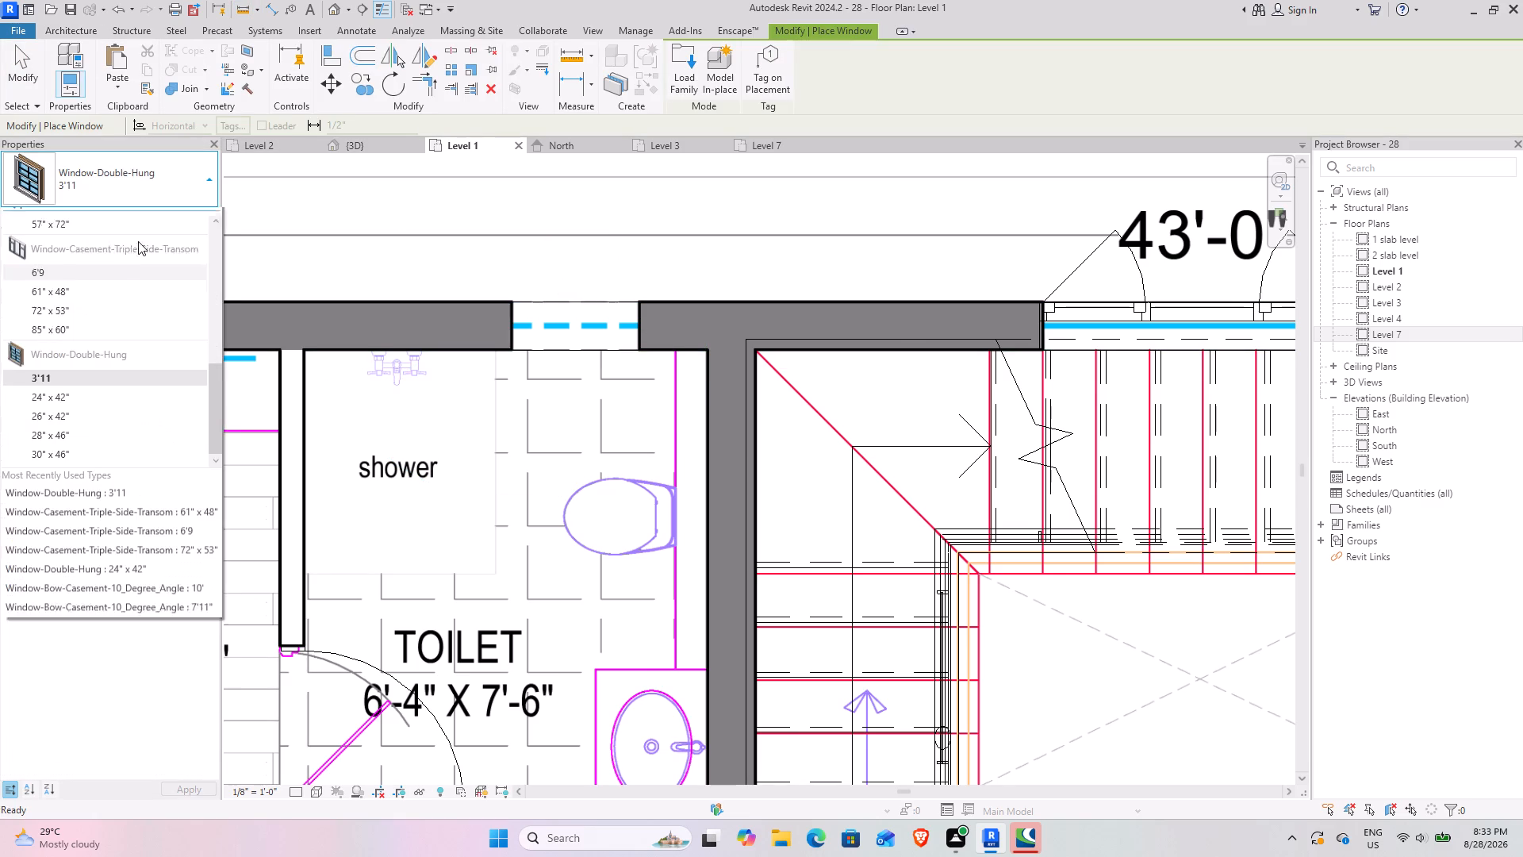
{"action": "scroll", "coordinate": [125, 289], "scroll_direction": "up", "scroll_amount": 3}
{"action": "scroll", "coordinate": [125, 289], "scroll_direction": "down", "scroll_amount": 2}
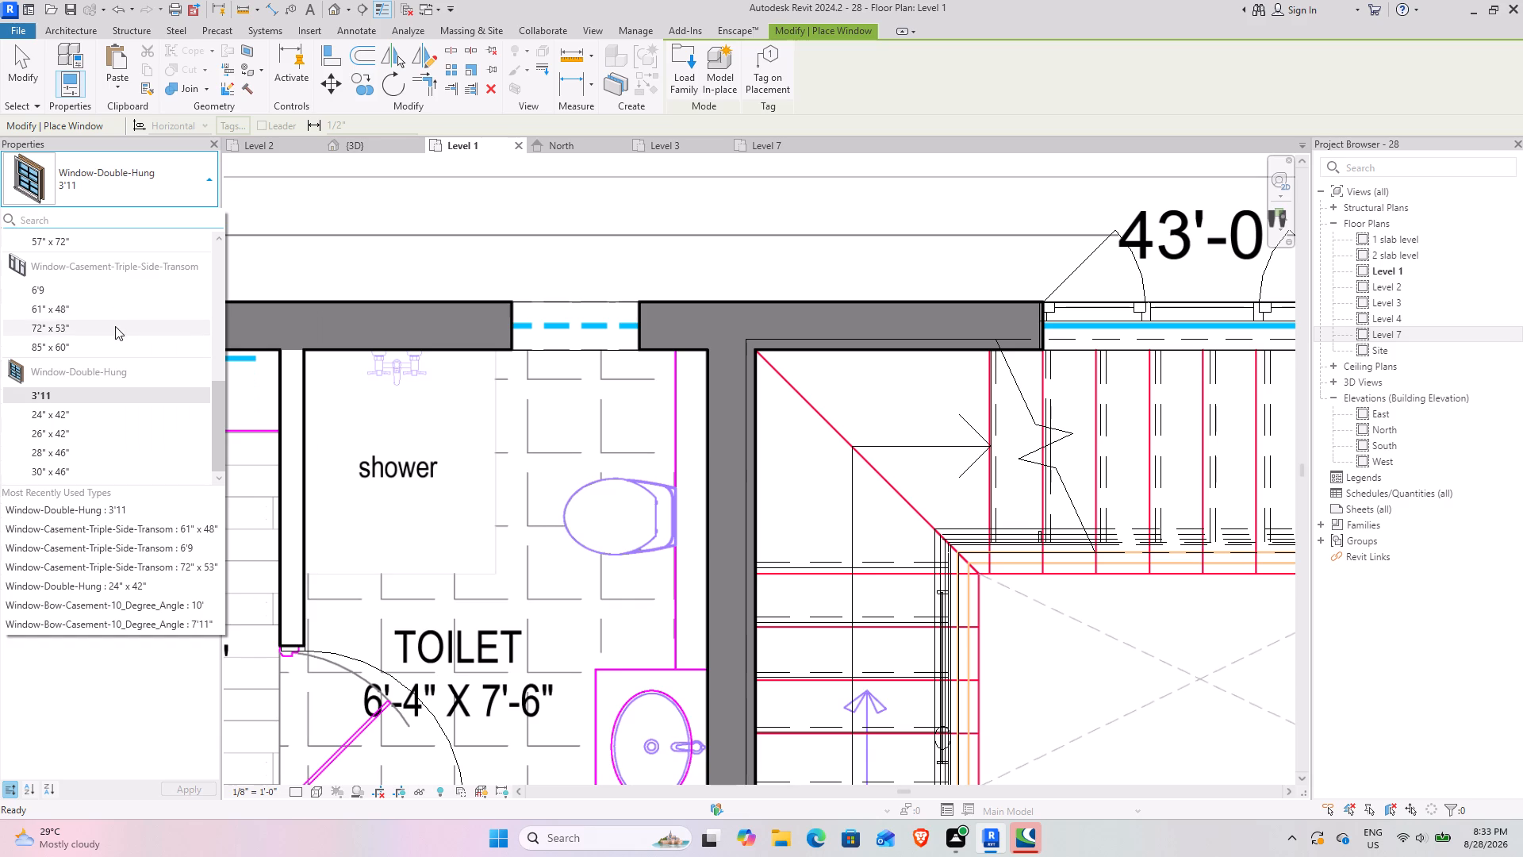
{"action": "scroll", "coordinate": [102, 340], "scroll_direction": "down", "scroll_amount": 1}
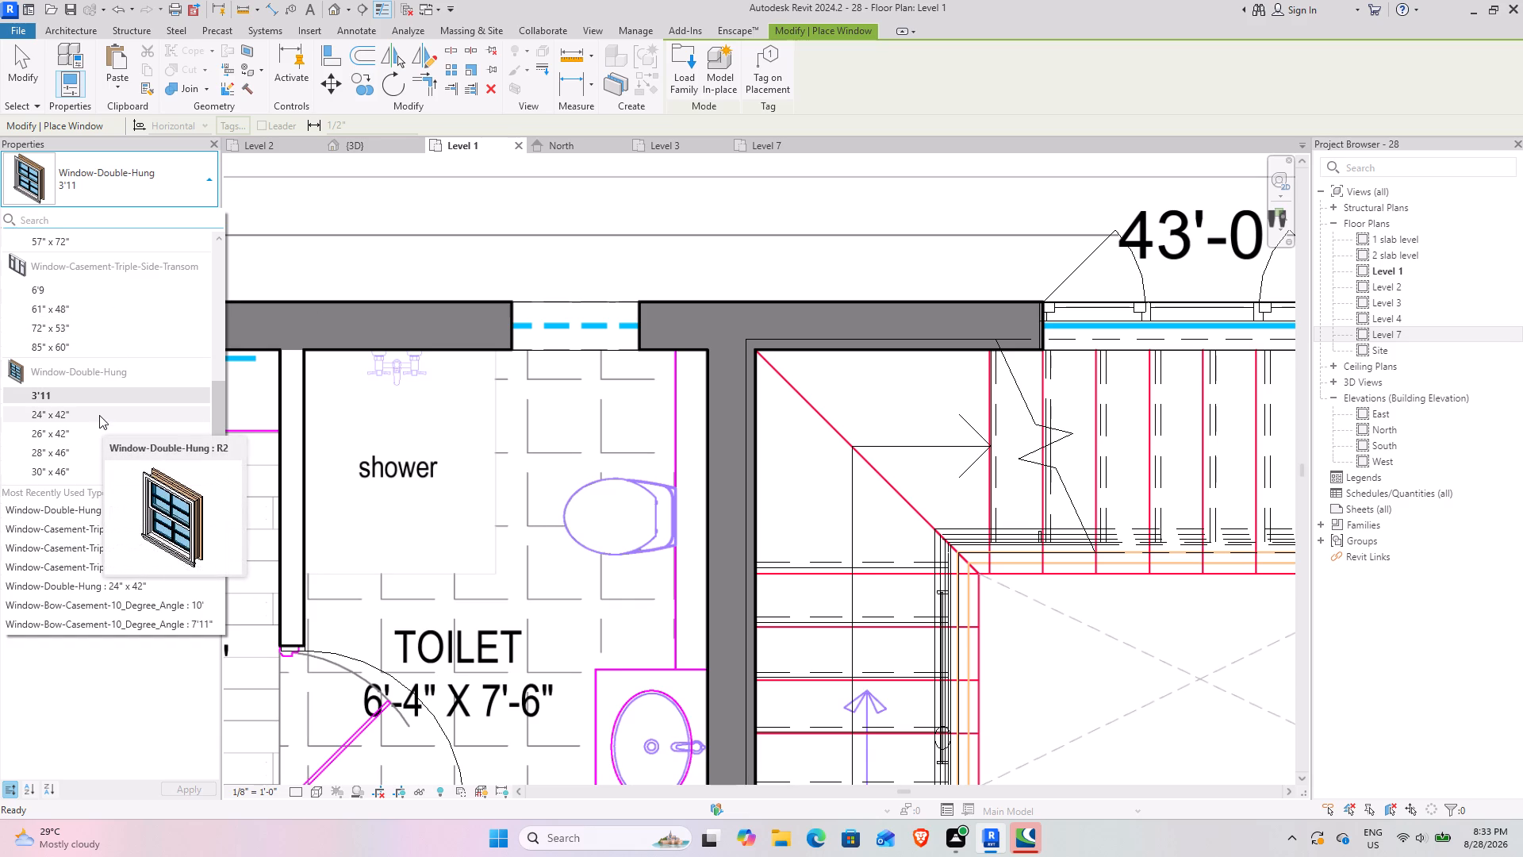
{"action": "left_click", "coordinate": [99, 415]}
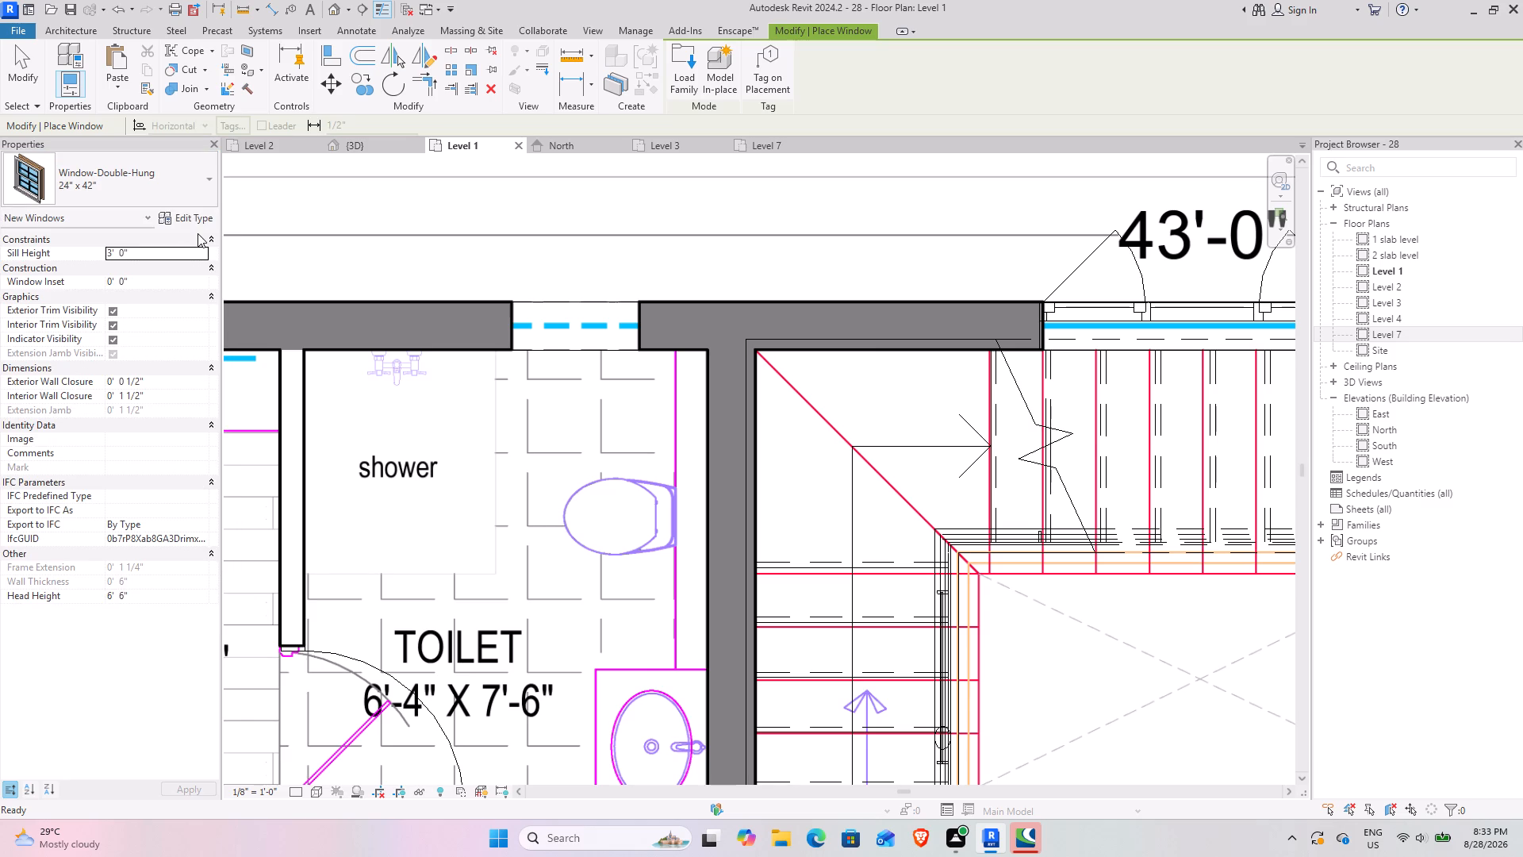
{"action": "left_click", "coordinate": [198, 233]}
{"action": "left_click", "coordinate": [196, 228]}
{"action": "left_click", "coordinate": [1050, 232]}
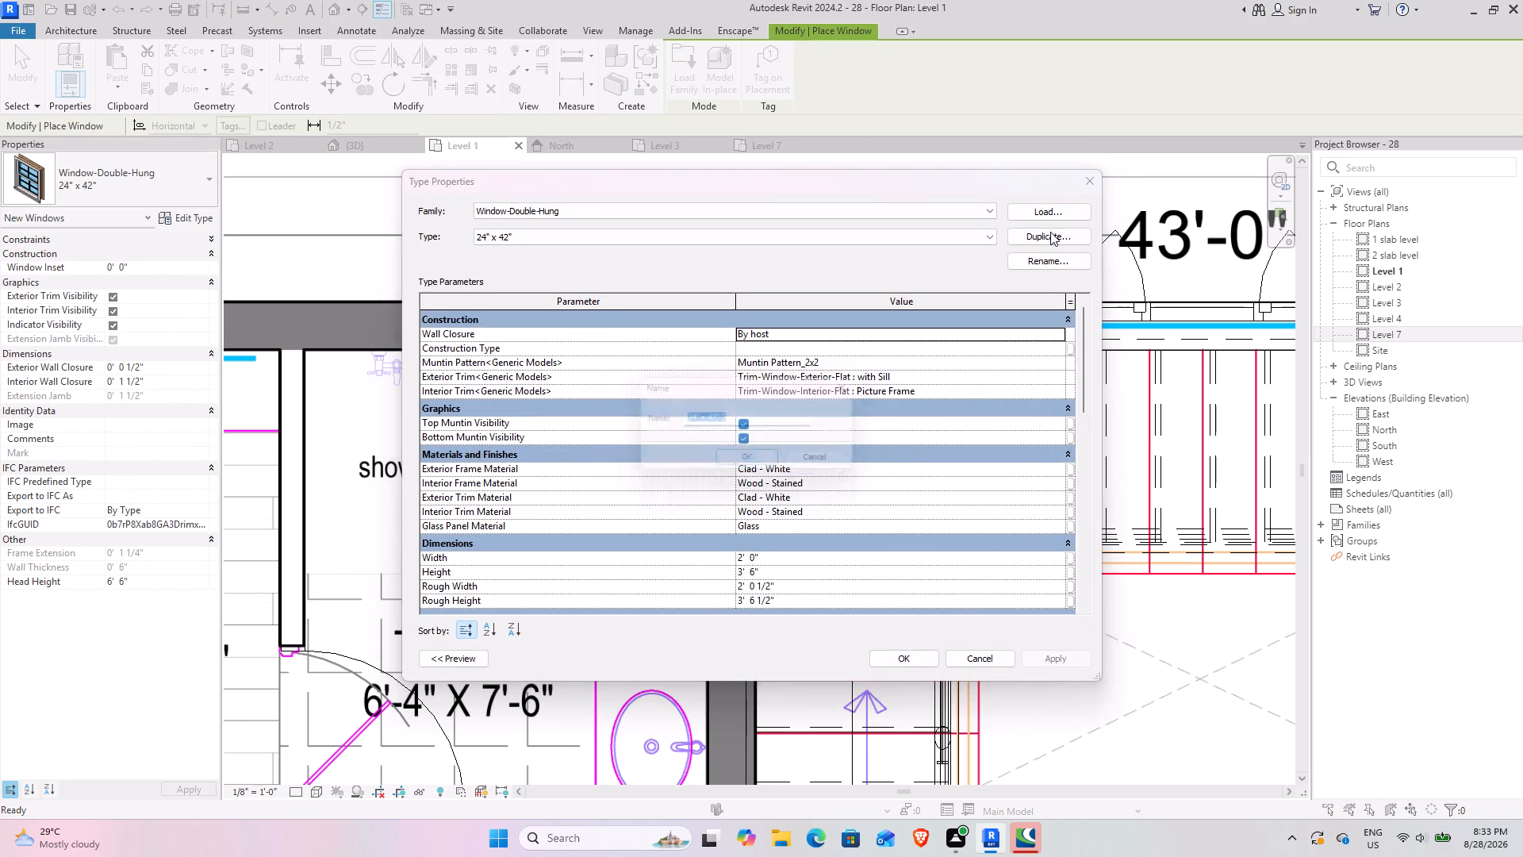
{"action": "left_click", "coordinate": [765, 468]}
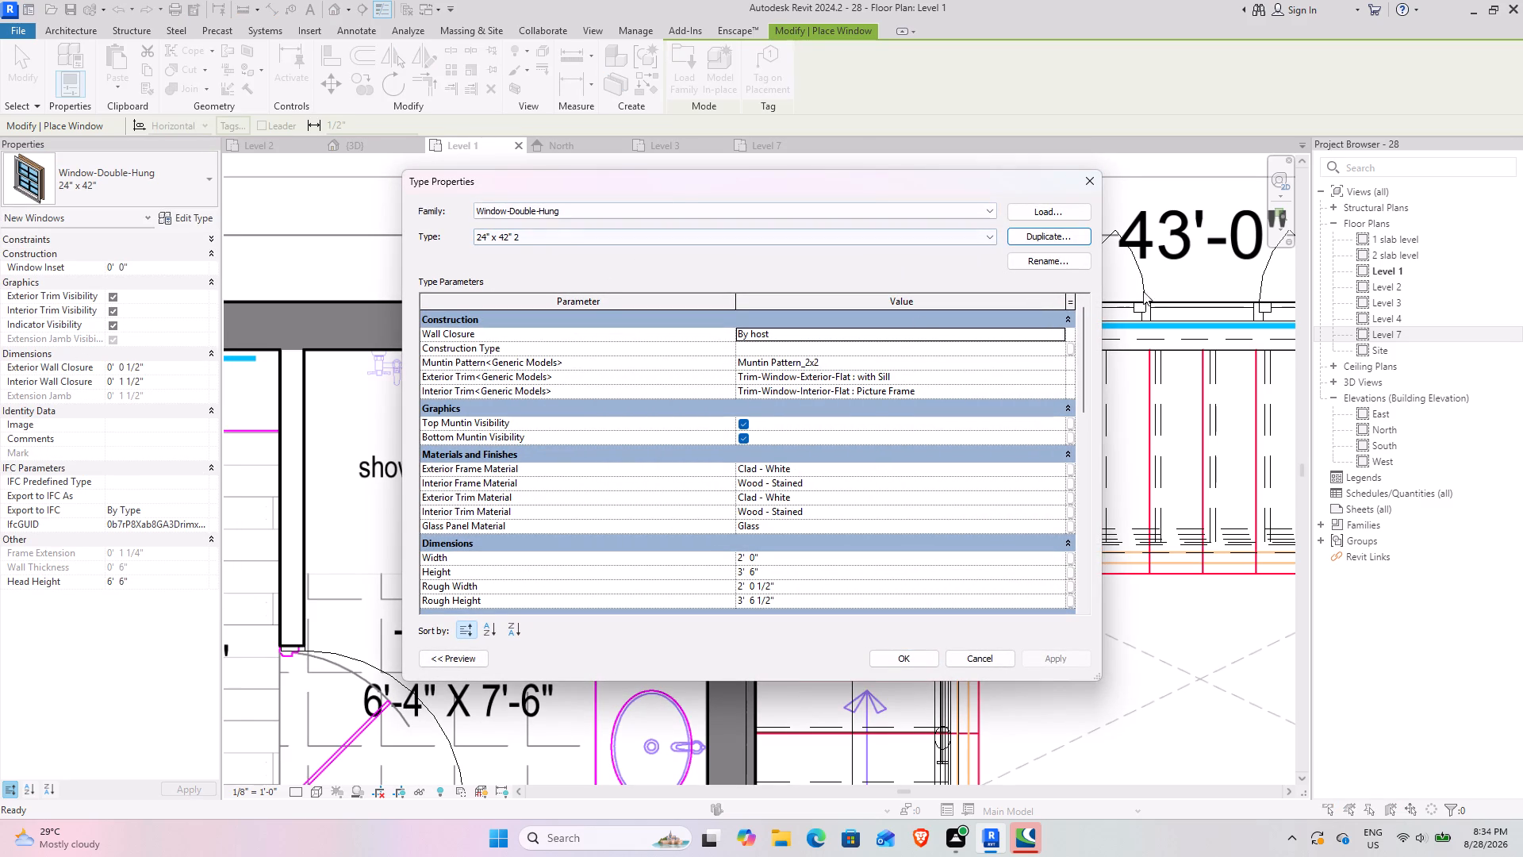
{"action": "left_click", "coordinate": [1045, 267]}
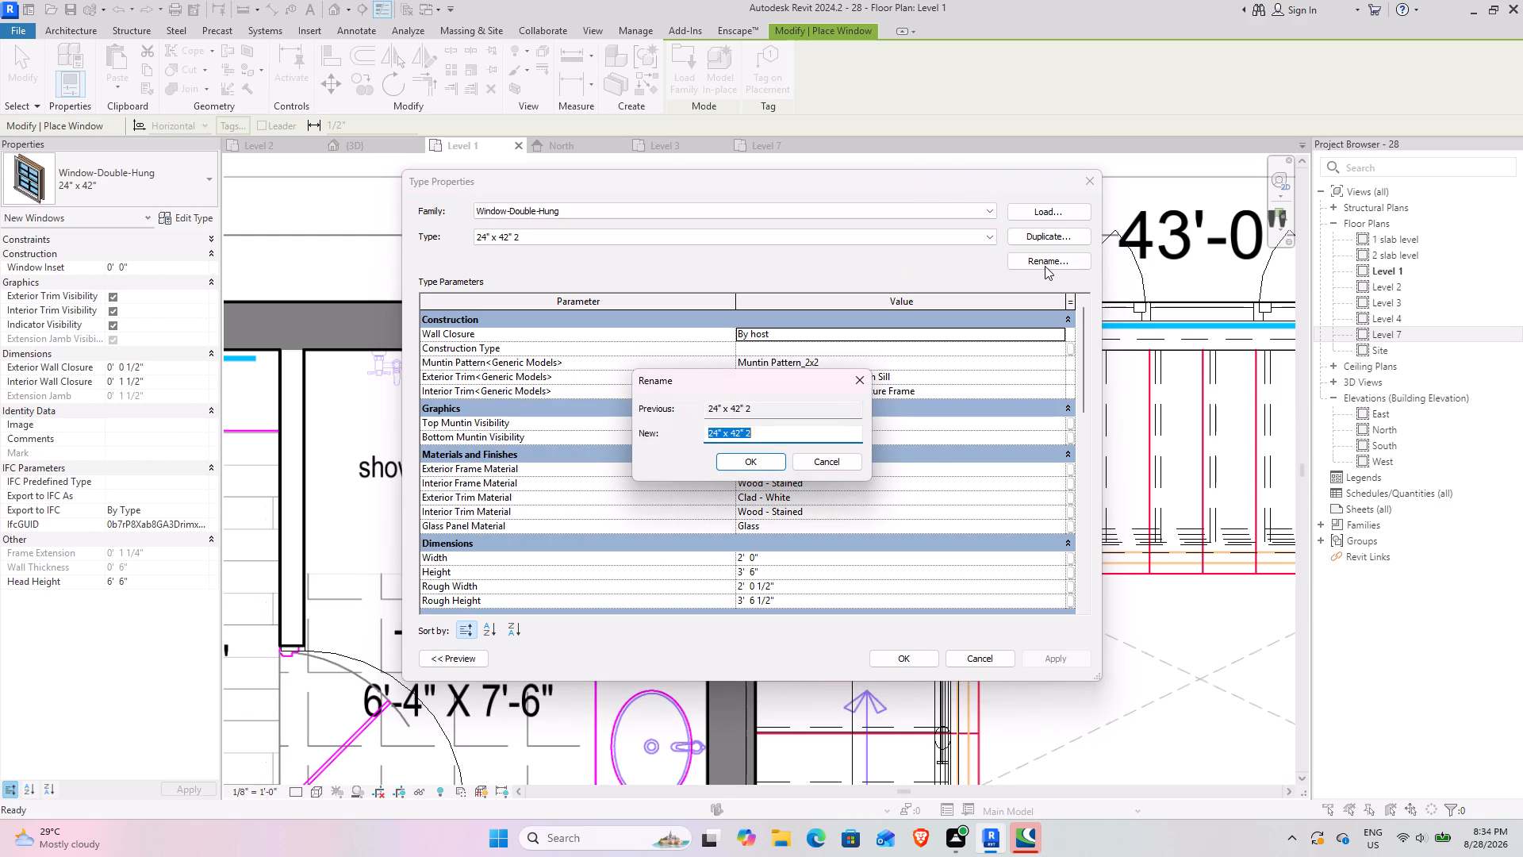
{"action": "key", "text": "2"}
{"action": "type", "text": "'x2"}
{"action": "key", "text": "apostrophe"}
{"action": "key", "text": "Return"}
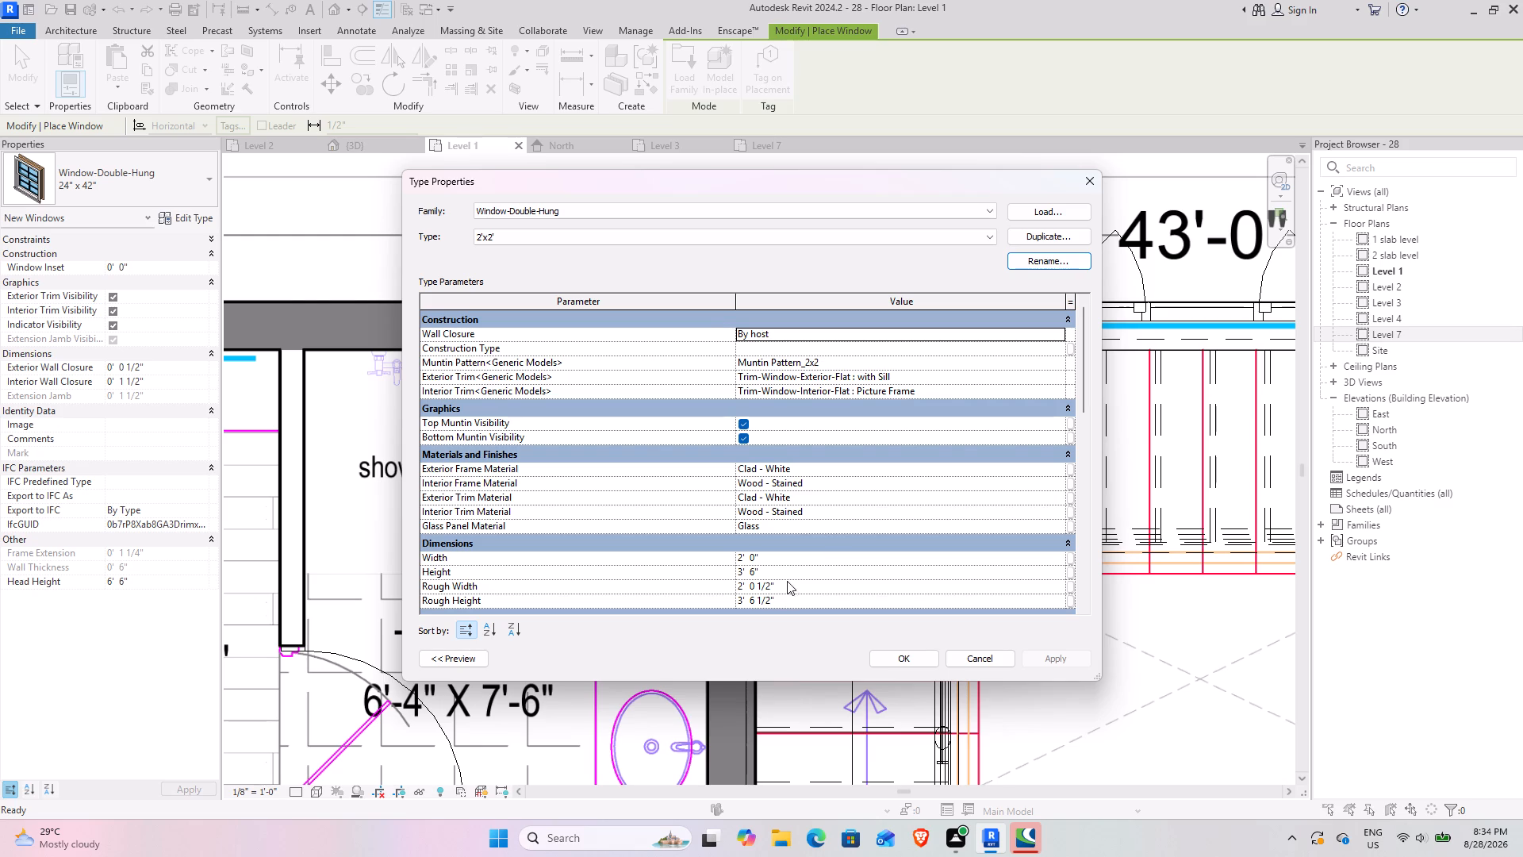
Set the height of the 2'x2' double-hung window type to 2' 0".
{"action": "left_click", "coordinate": [780, 576]}
{"action": "key", "text": "2"}
{"action": "key", "text": "Return"}
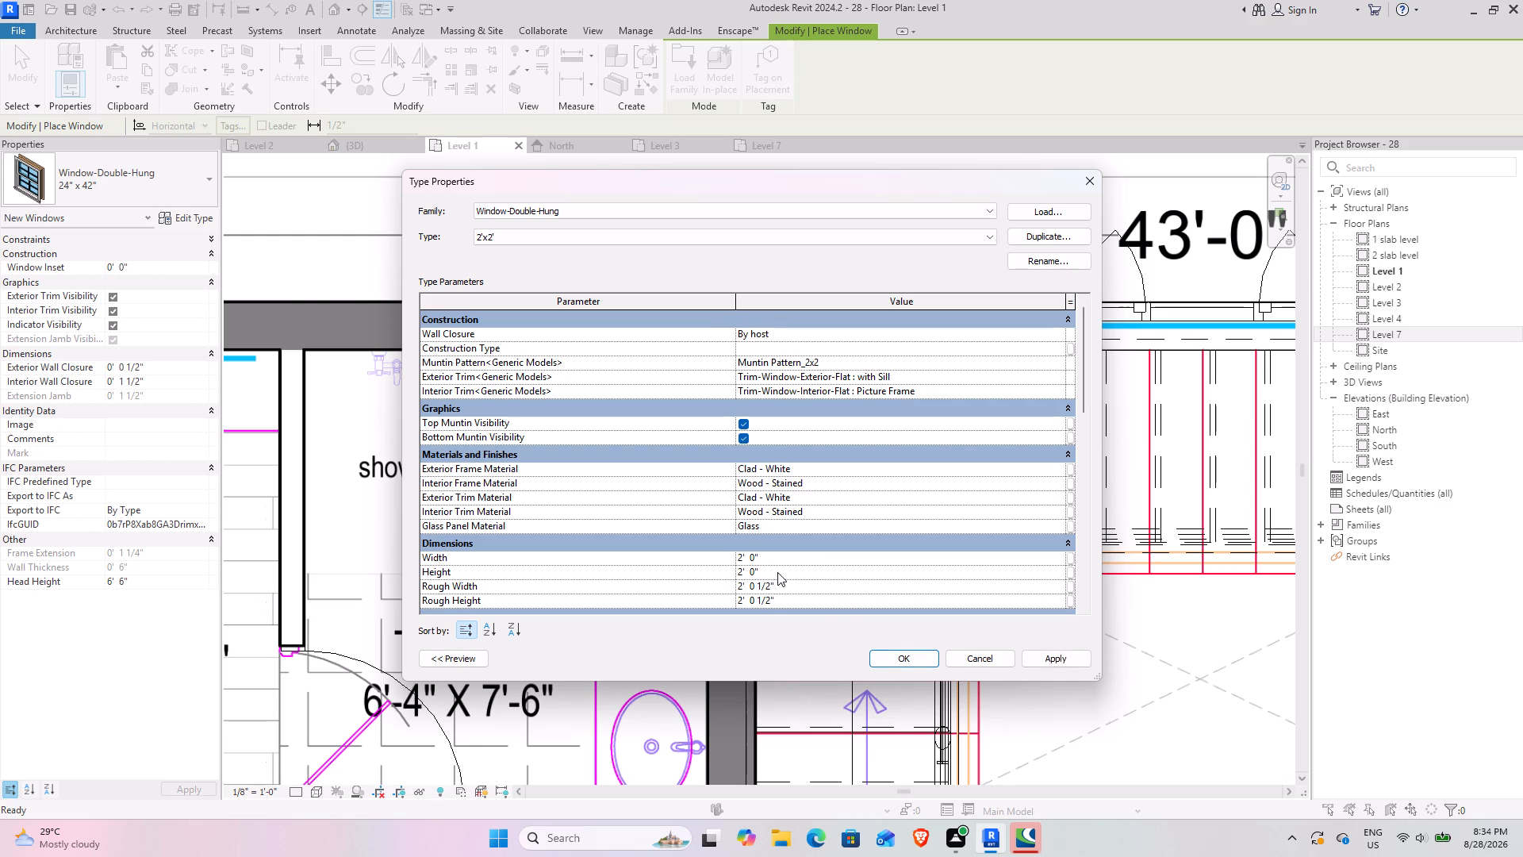
{"action": "left_click", "coordinate": [1045, 650]}
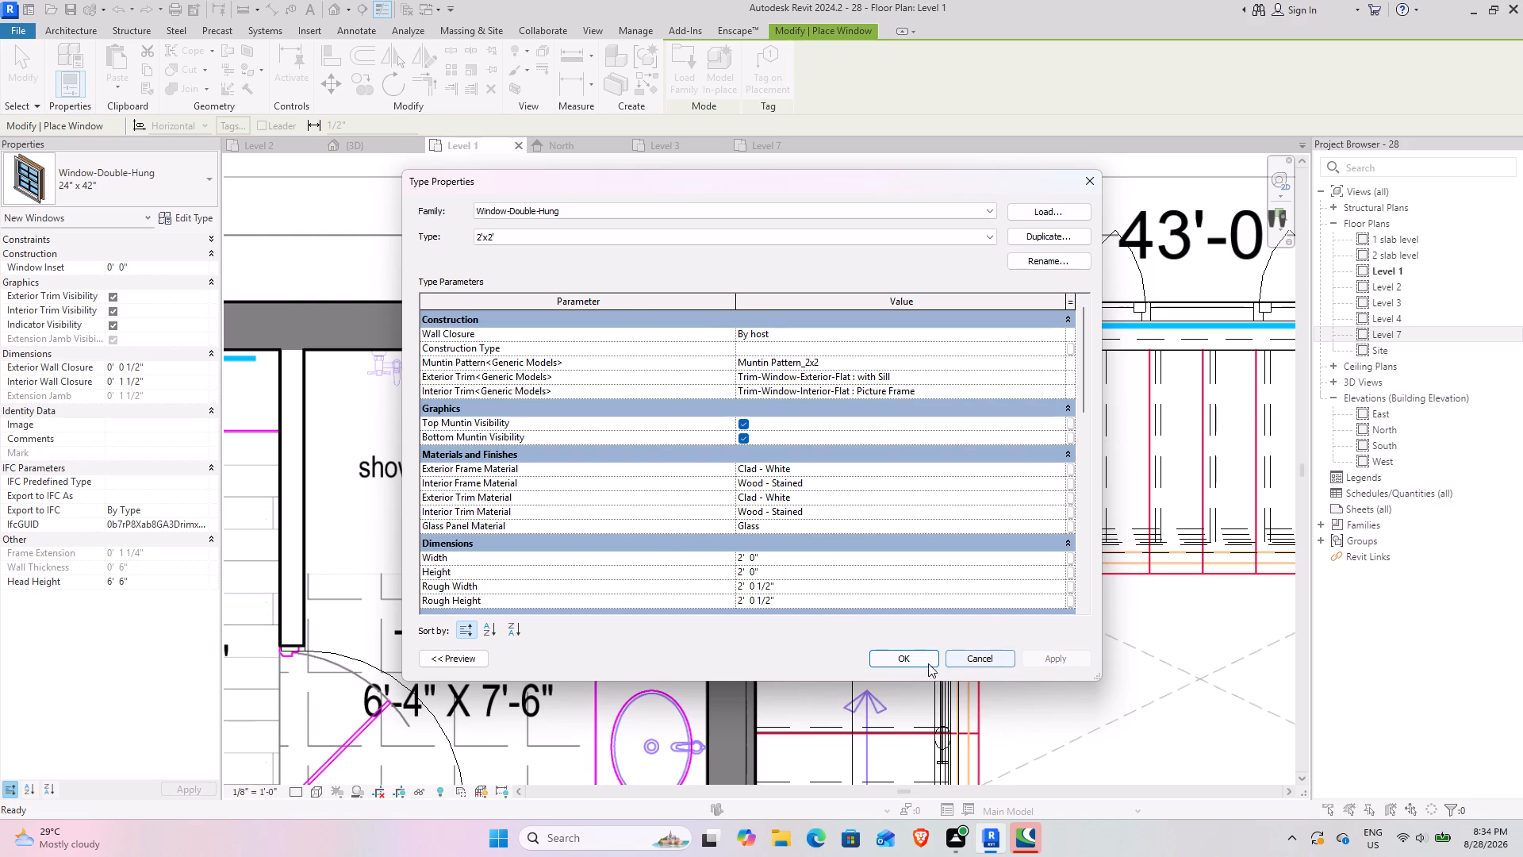
{"action": "left_click", "coordinate": [922, 662]}
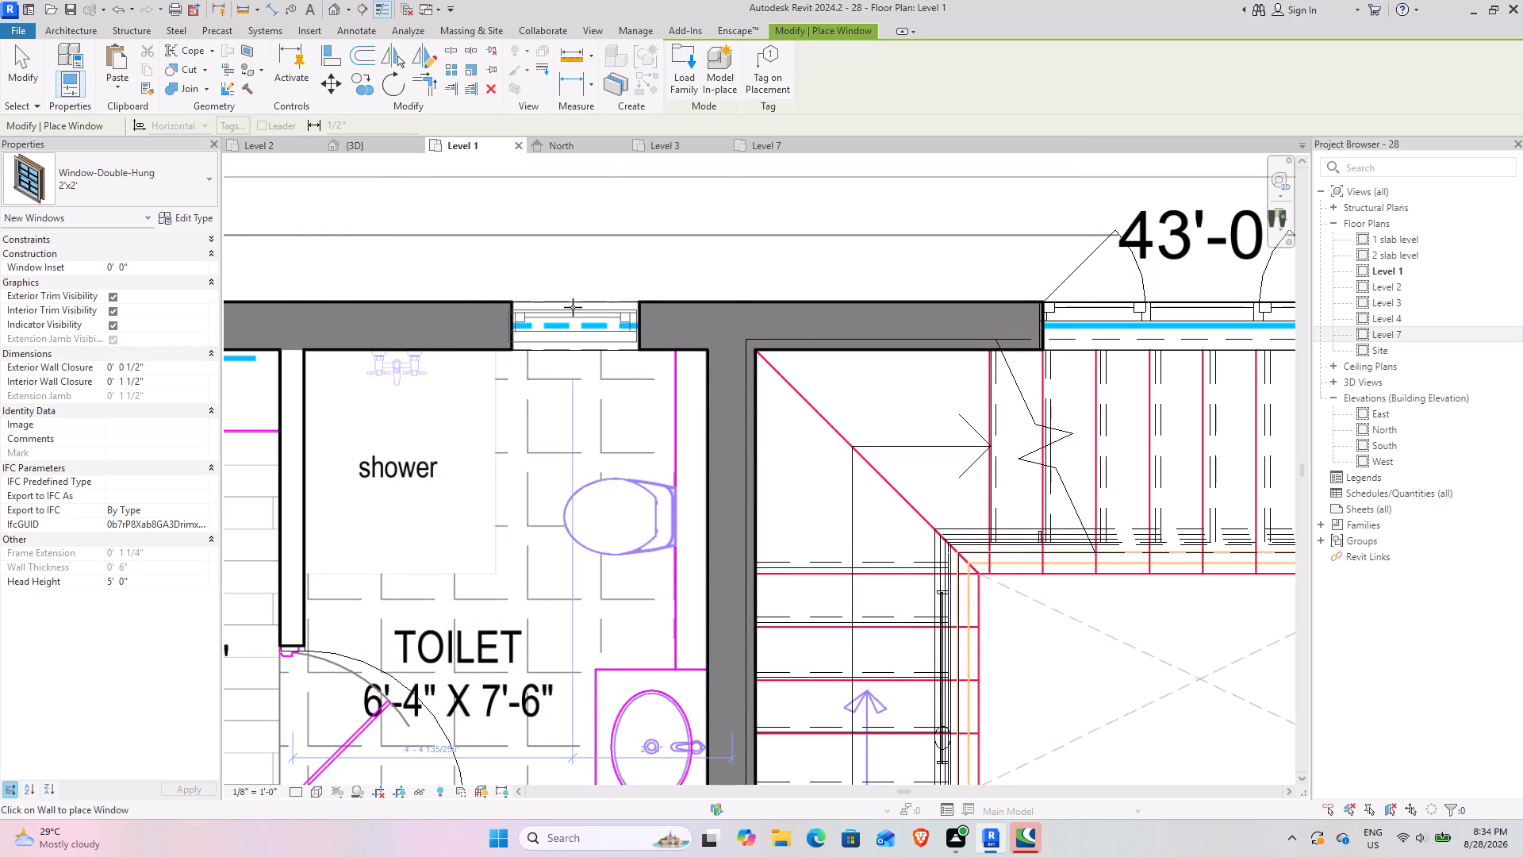
Place a 2'x2' double-hung window in the rear wall opening of each of the two toilets.
{"action": "left_click", "coordinate": [573, 307]}
{"action": "middle_click_drag", "start_coordinate": [1057, 340], "coordinate": [350, 444]}
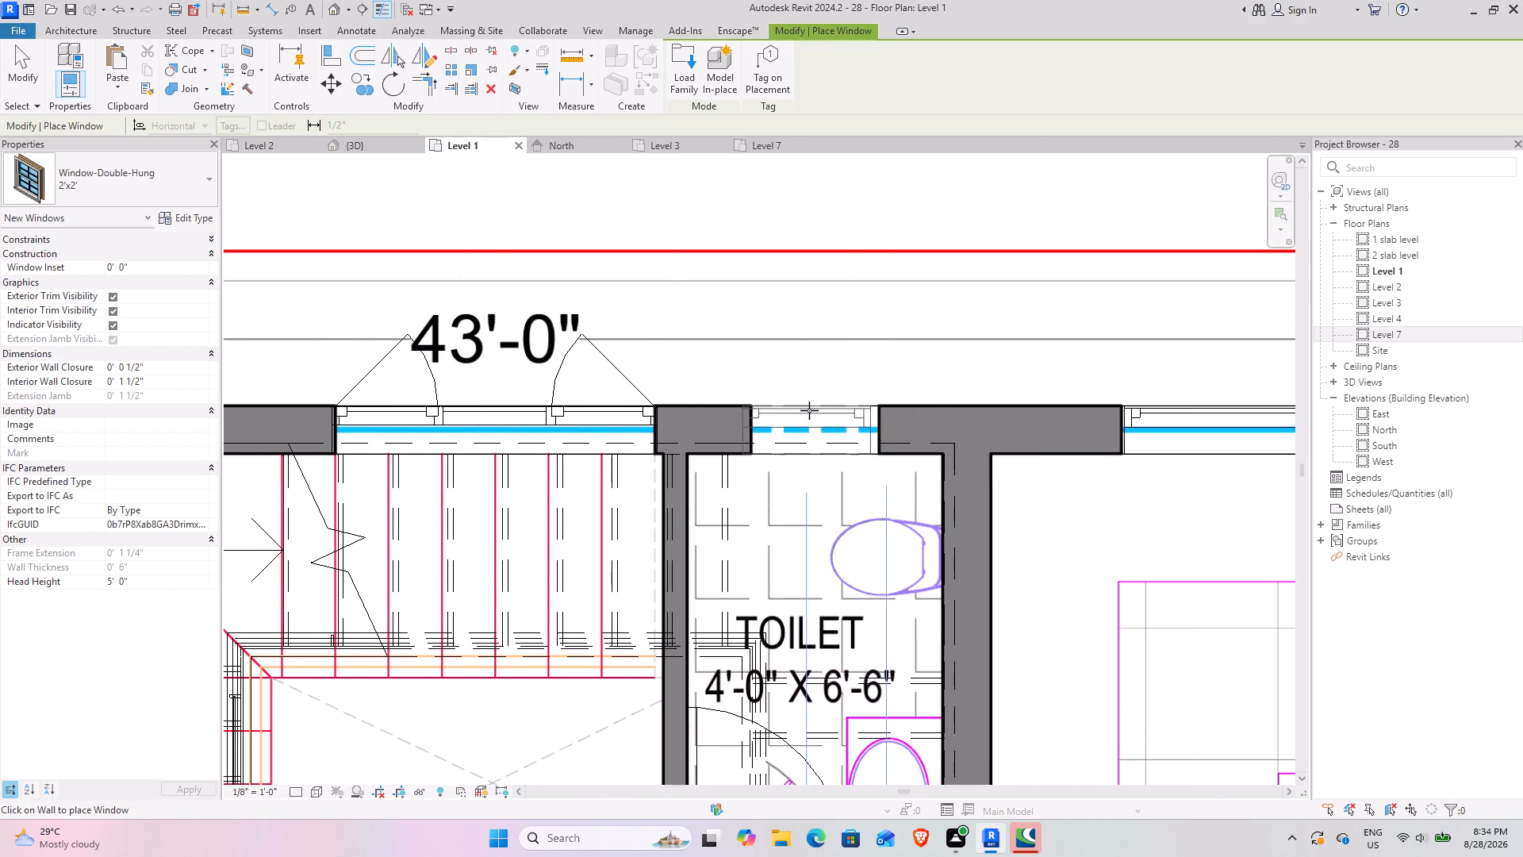
{"action": "left_click", "coordinate": [815, 406]}
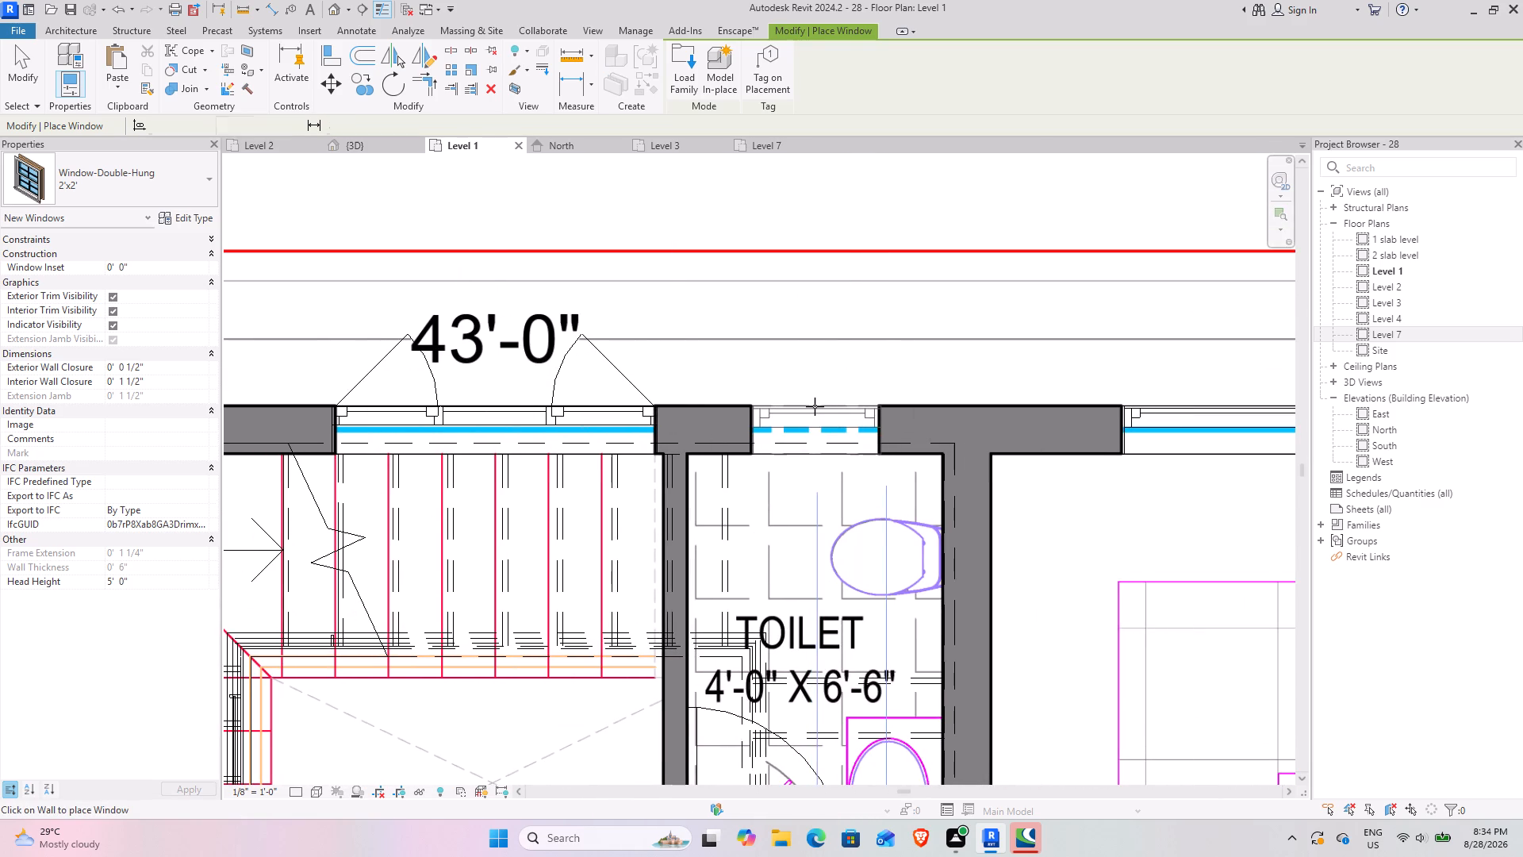
In the 3D view, set the sill height of both 2'x2' toilet windows in the rear wall to 7' 0".
{"action": "left_click", "coordinate": [342, 138]}
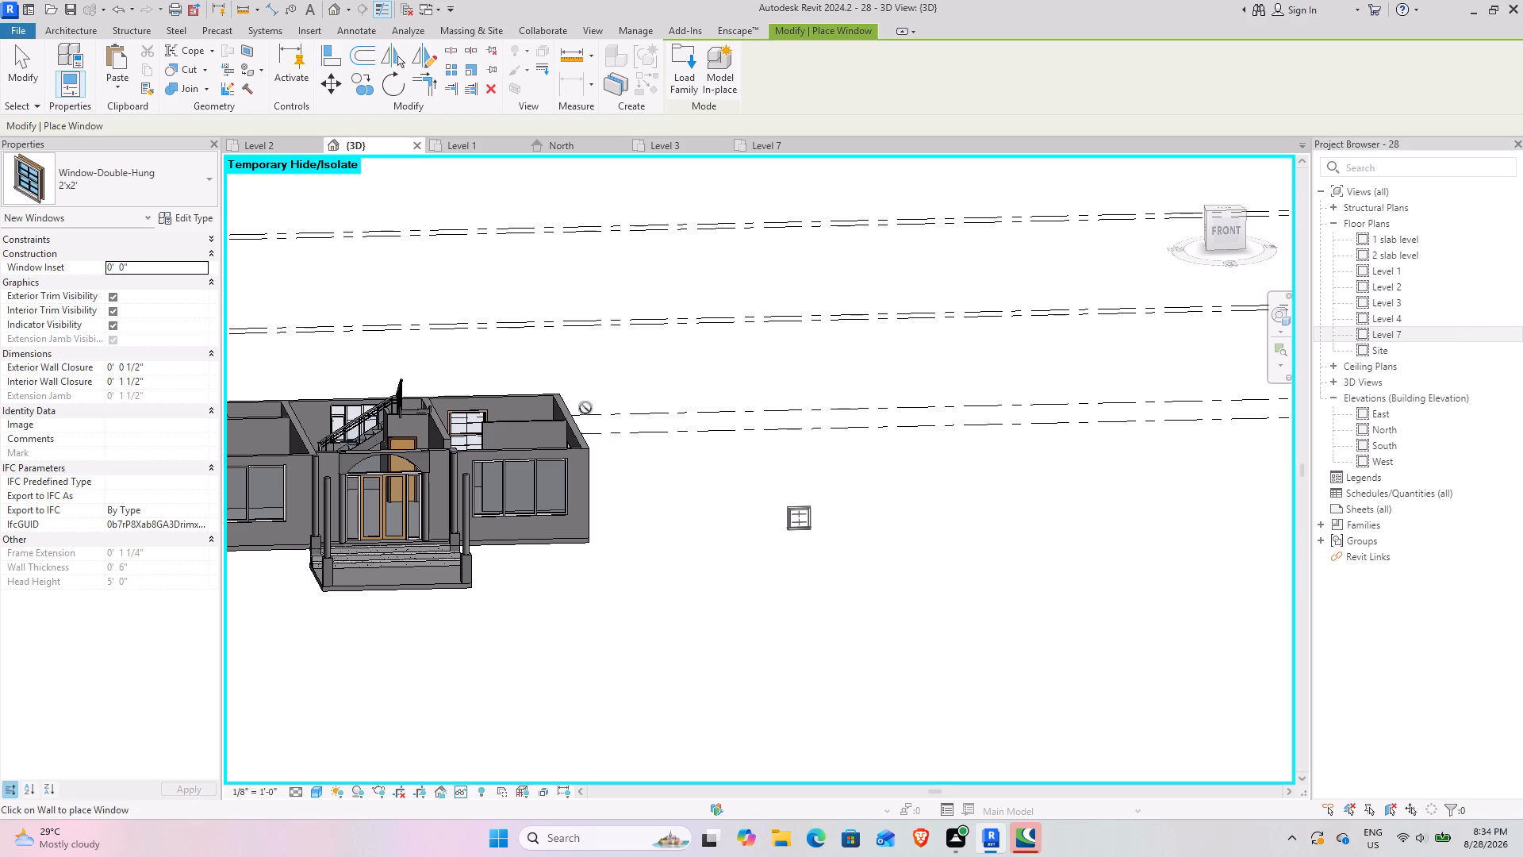
{"action": "left_click", "coordinate": [27, 55]}
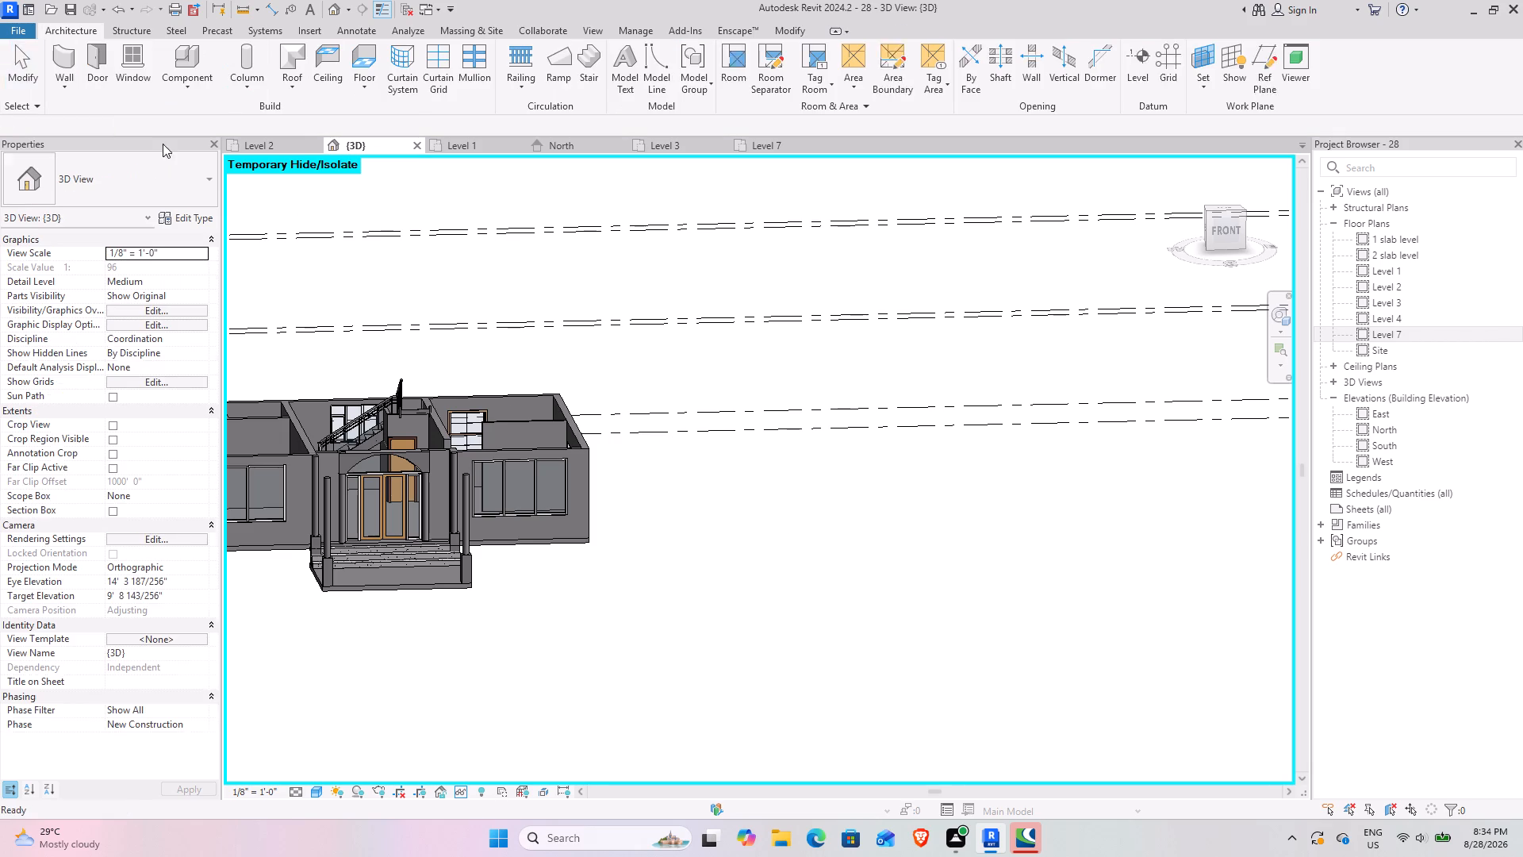
{"action": "middle_click_drag", "start_coordinate": [490, 378], "coordinate": [222, 428], "text": "shift"}
{"action": "middle_click_drag", "start_coordinate": [597, 490], "coordinate": [340, 450], "text": "shift"}
{"action": "middle_click_drag", "start_coordinate": [430, 497], "coordinate": [692, 364]}
{"action": "scroll", "coordinate": [566, 460], "scroll_direction": "up", "scroll_amount": 7}
{"action": "left_click", "coordinate": [511, 458]}
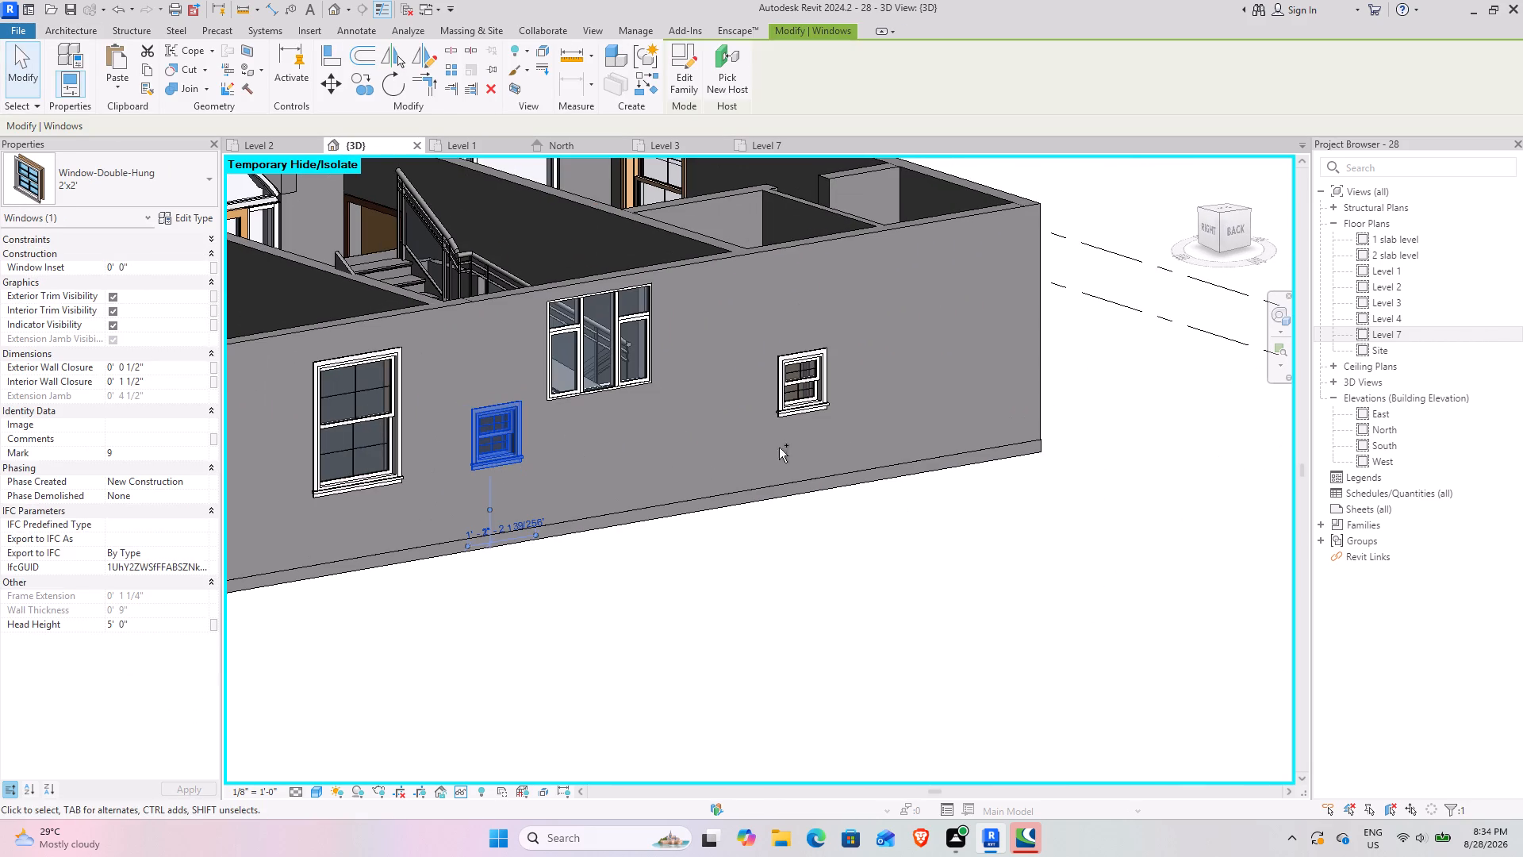
{"action": "left_click", "coordinate": [808, 413], "text": "ctrl"}
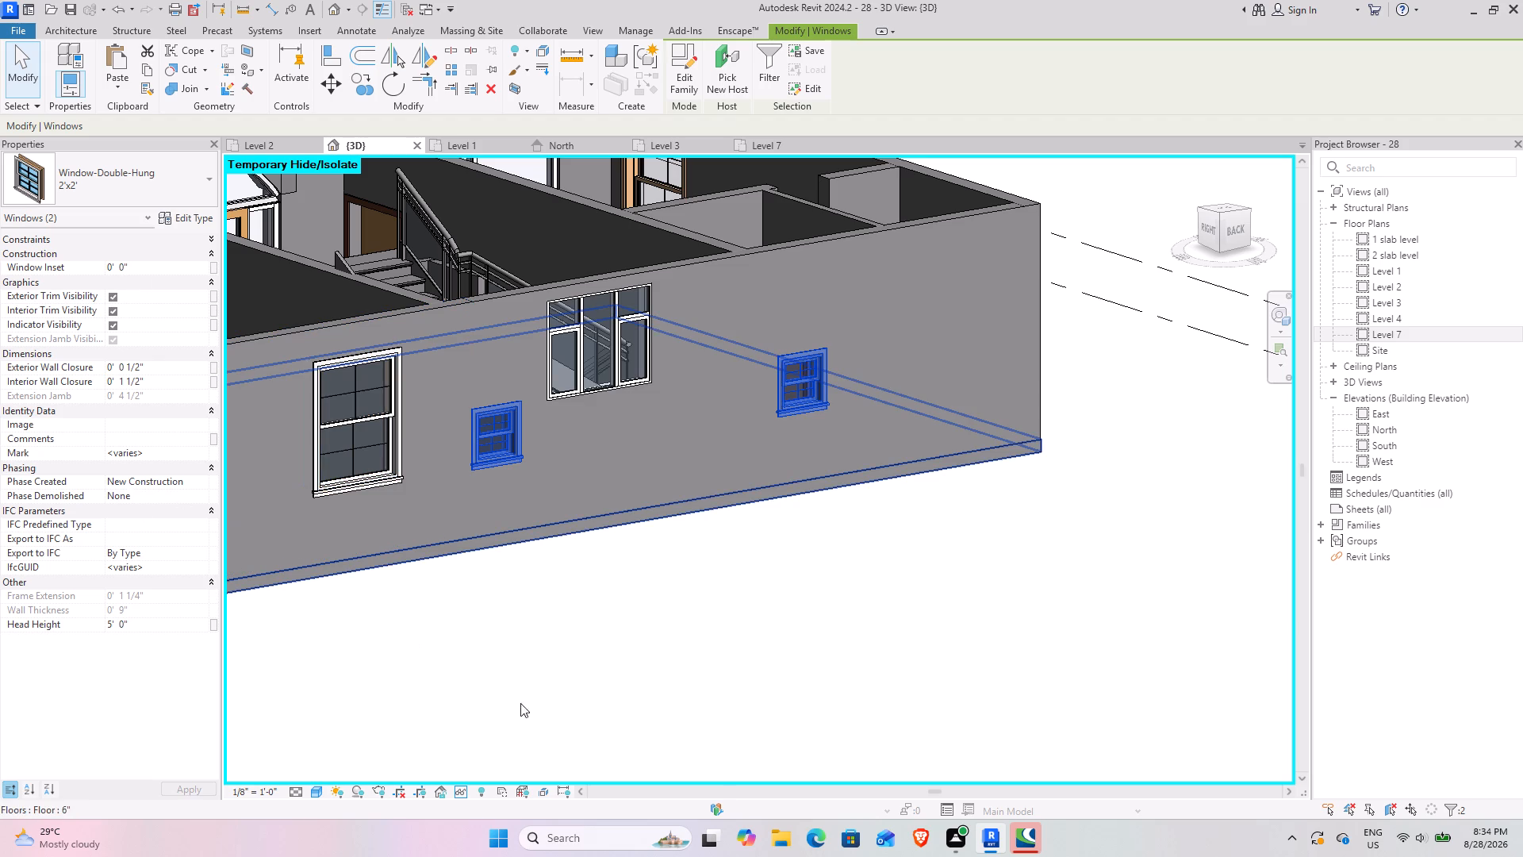
{"action": "left_click", "coordinate": [206, 239]}
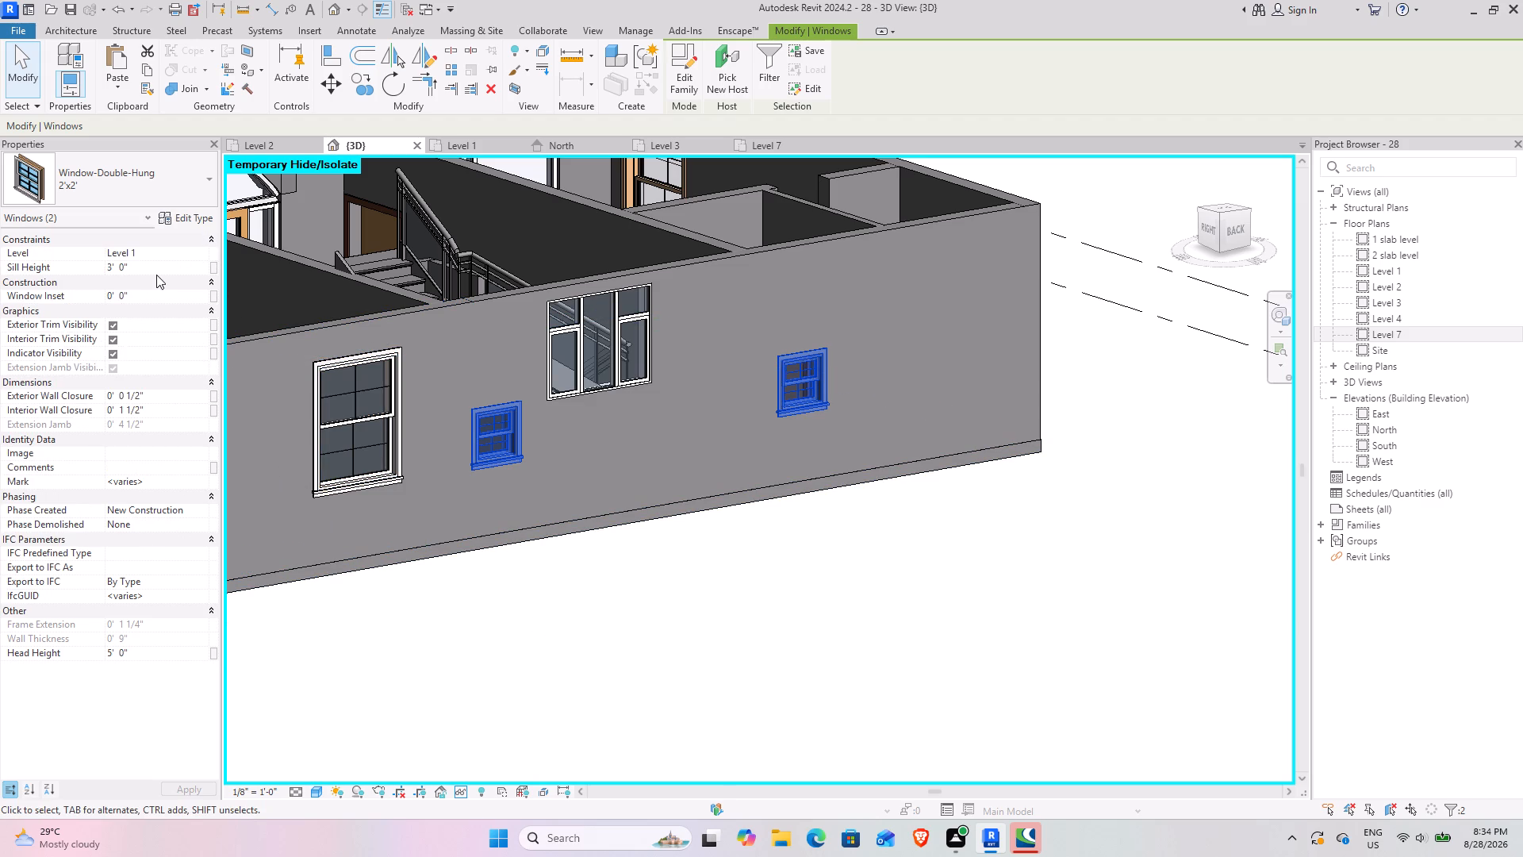
{"action": "left_click", "coordinate": [155, 271]}
{"action": "key", "text": "7"}
{"action": "key", "text": "Return"}
{"action": "left_click", "coordinate": [804, 650]}
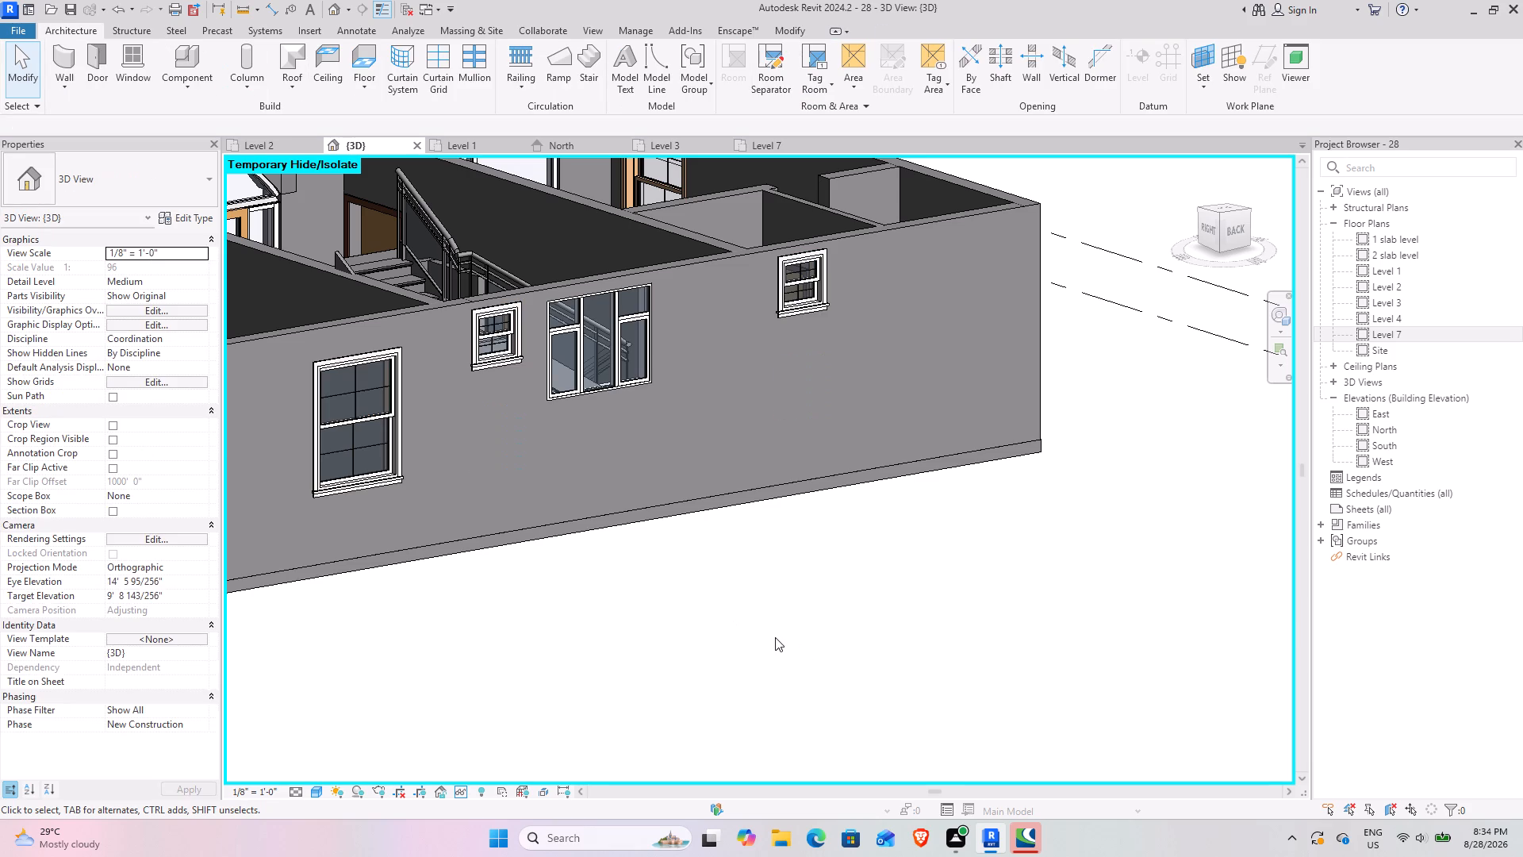
Examine the heights of the two toilet windows against the staircase and kitchen windows on the rear wall.
{"action": "middle_click_drag", "start_coordinate": [753, 628], "coordinate": [720, 659], "text": "shift"}
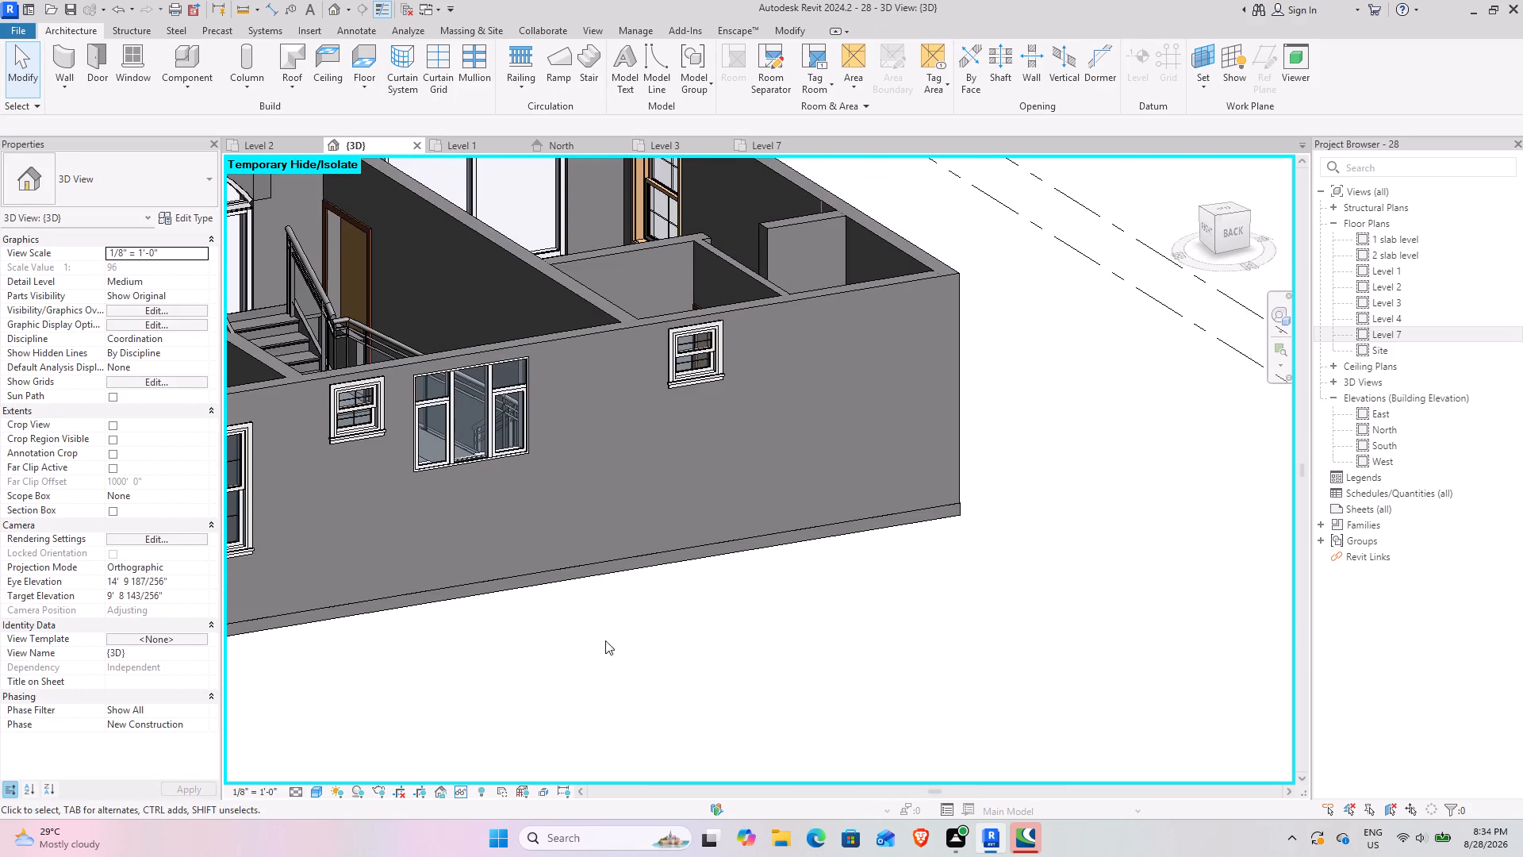
{"action": "scroll", "coordinate": [591, 640], "scroll_direction": "down", "scroll_amount": 4}
{"action": "middle_click_drag", "start_coordinate": [529, 655], "coordinate": [487, 706], "text": "shift"}
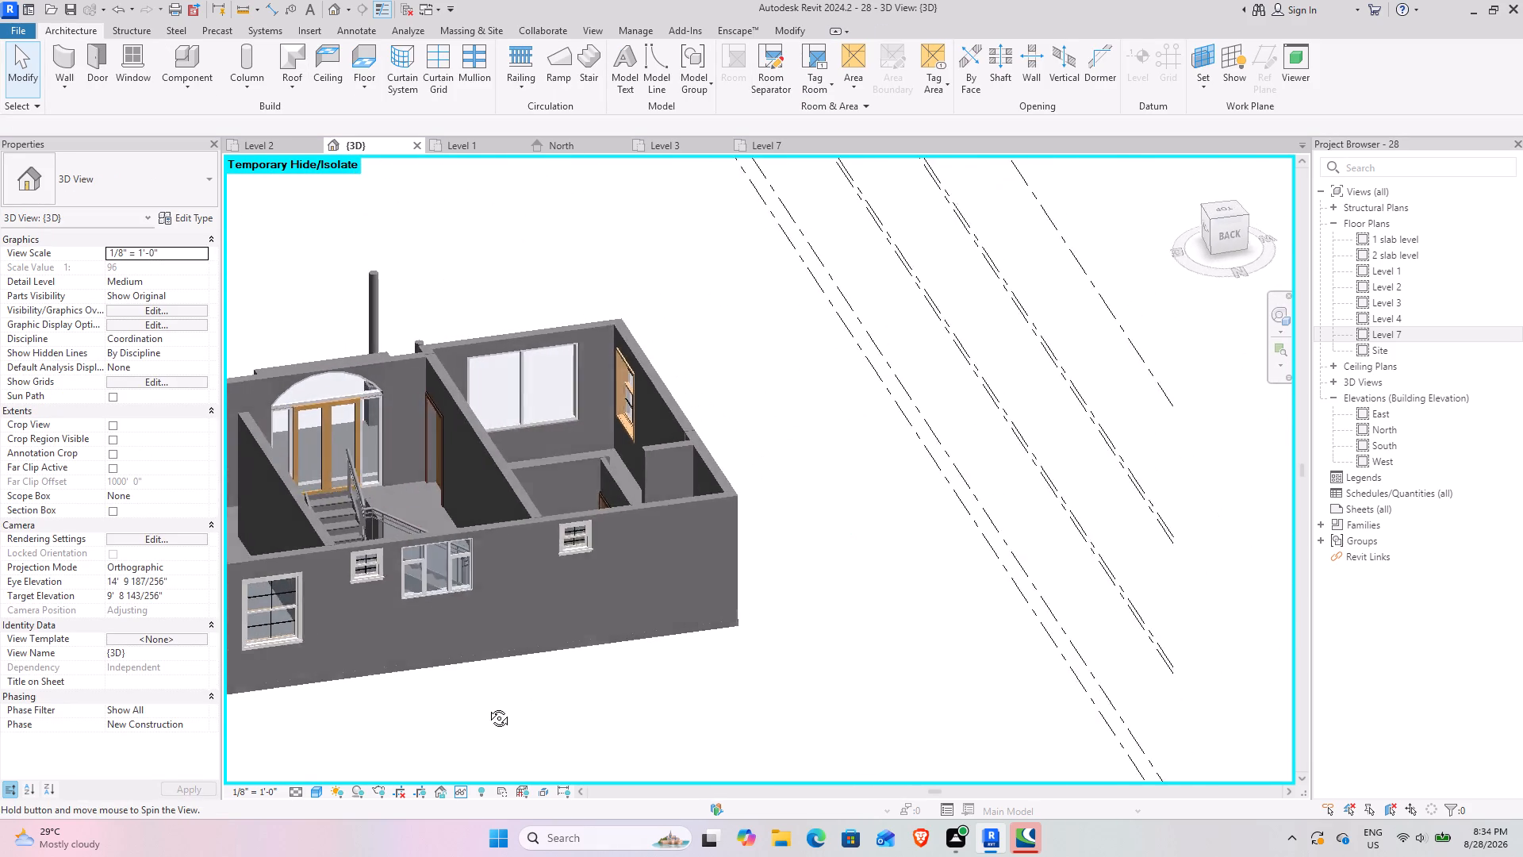
{"action": "middle_click_drag", "start_coordinate": [487, 706], "coordinate": [486, 707], "text": "shift"}
{"action": "scroll", "coordinate": [353, 582], "scroll_direction": "up", "scroll_amount": 8}
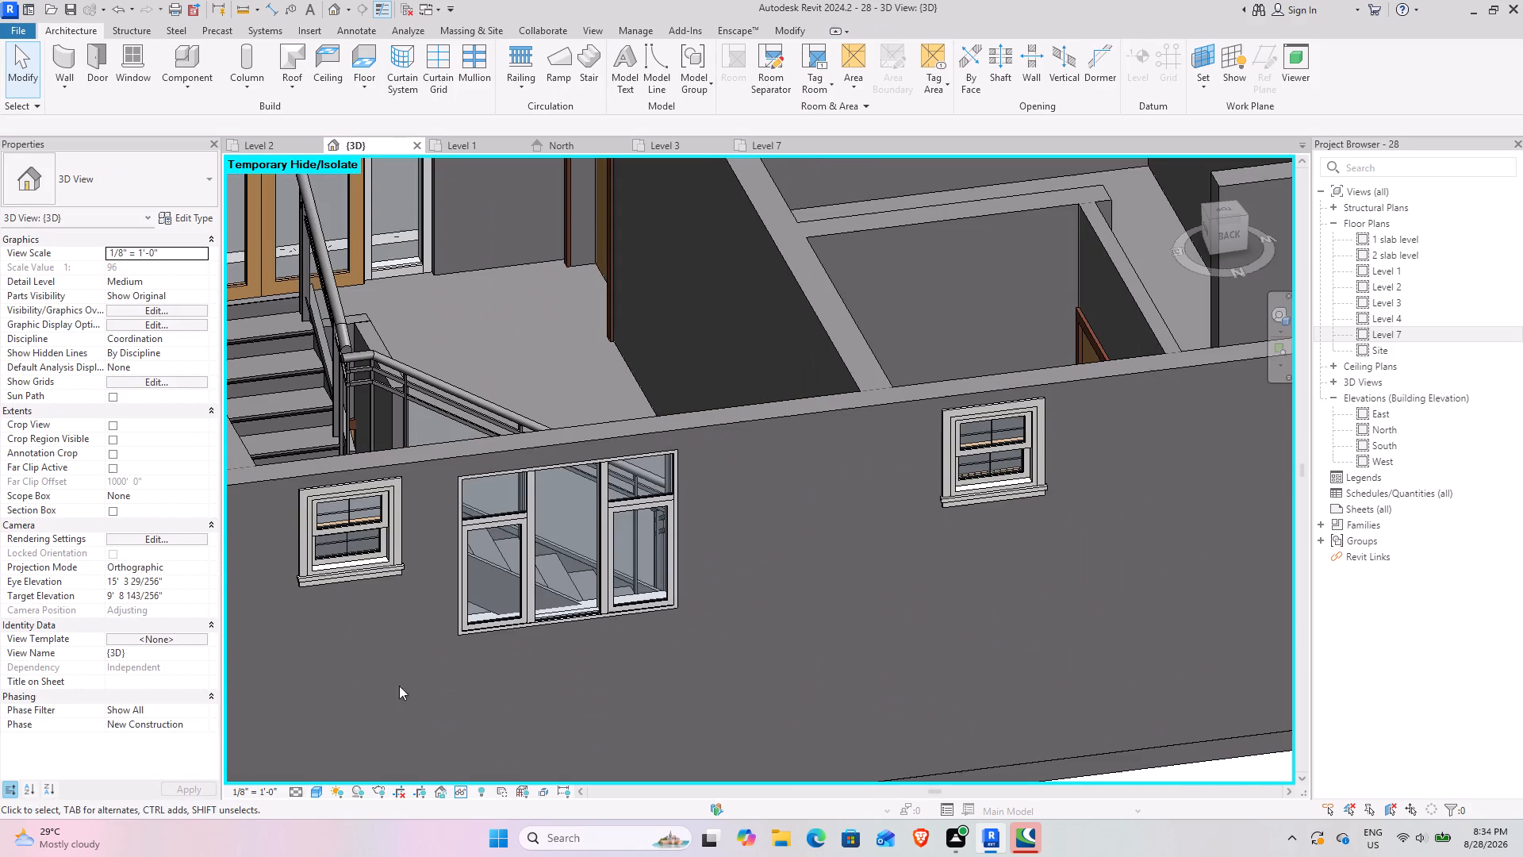
{"action": "scroll", "coordinate": [443, 646], "scroll_direction": "down", "scroll_amount": 3}
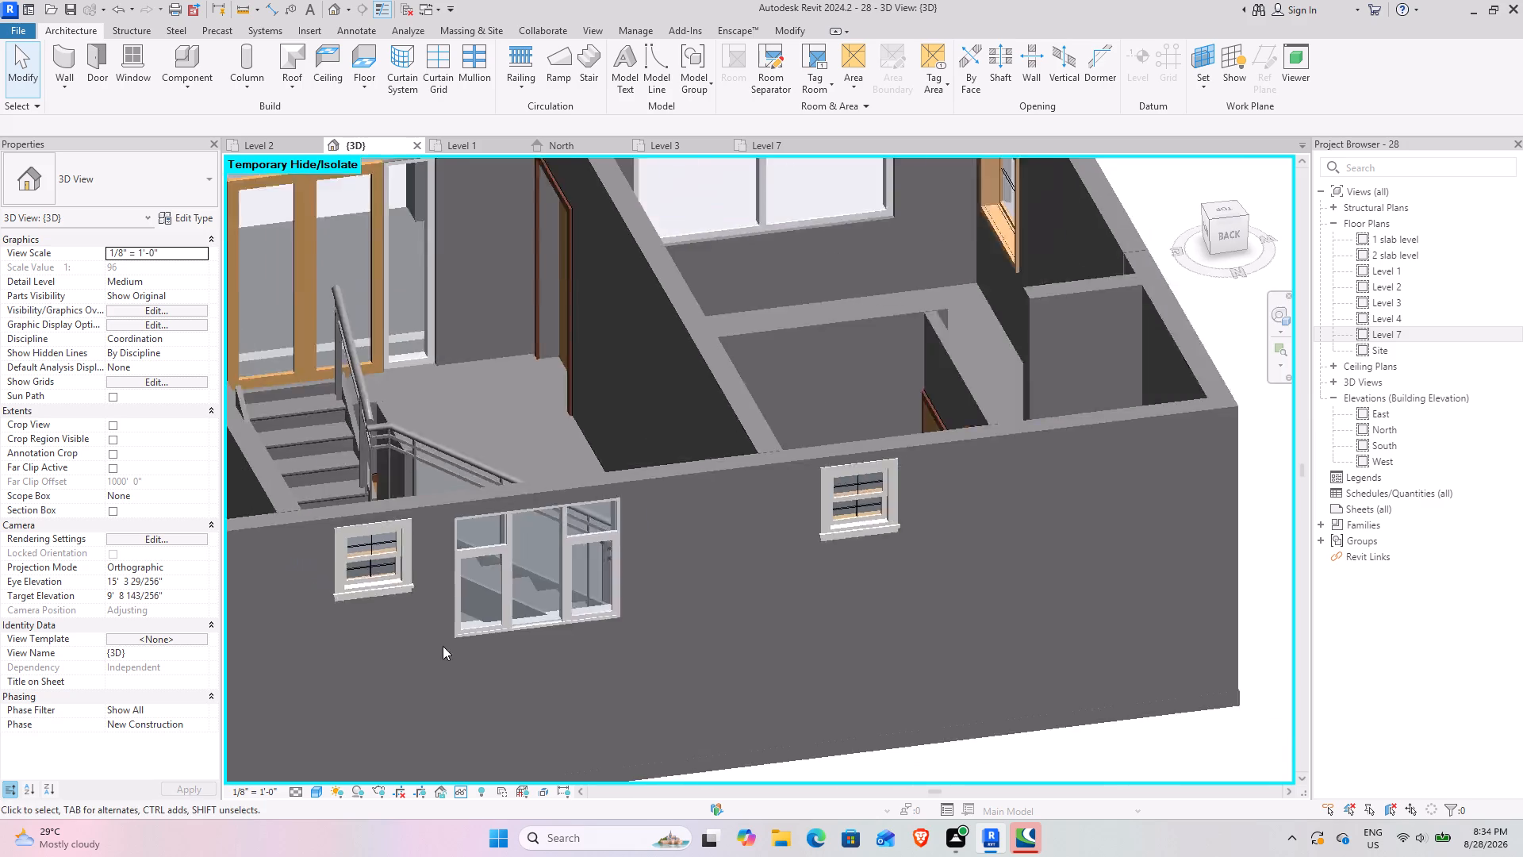
{"action": "scroll", "coordinate": [443, 646], "scroll_direction": "down", "scroll_amount": 3}
{"action": "middle_click_drag", "start_coordinate": [373, 713], "coordinate": [437, 691], "text": "shift"}
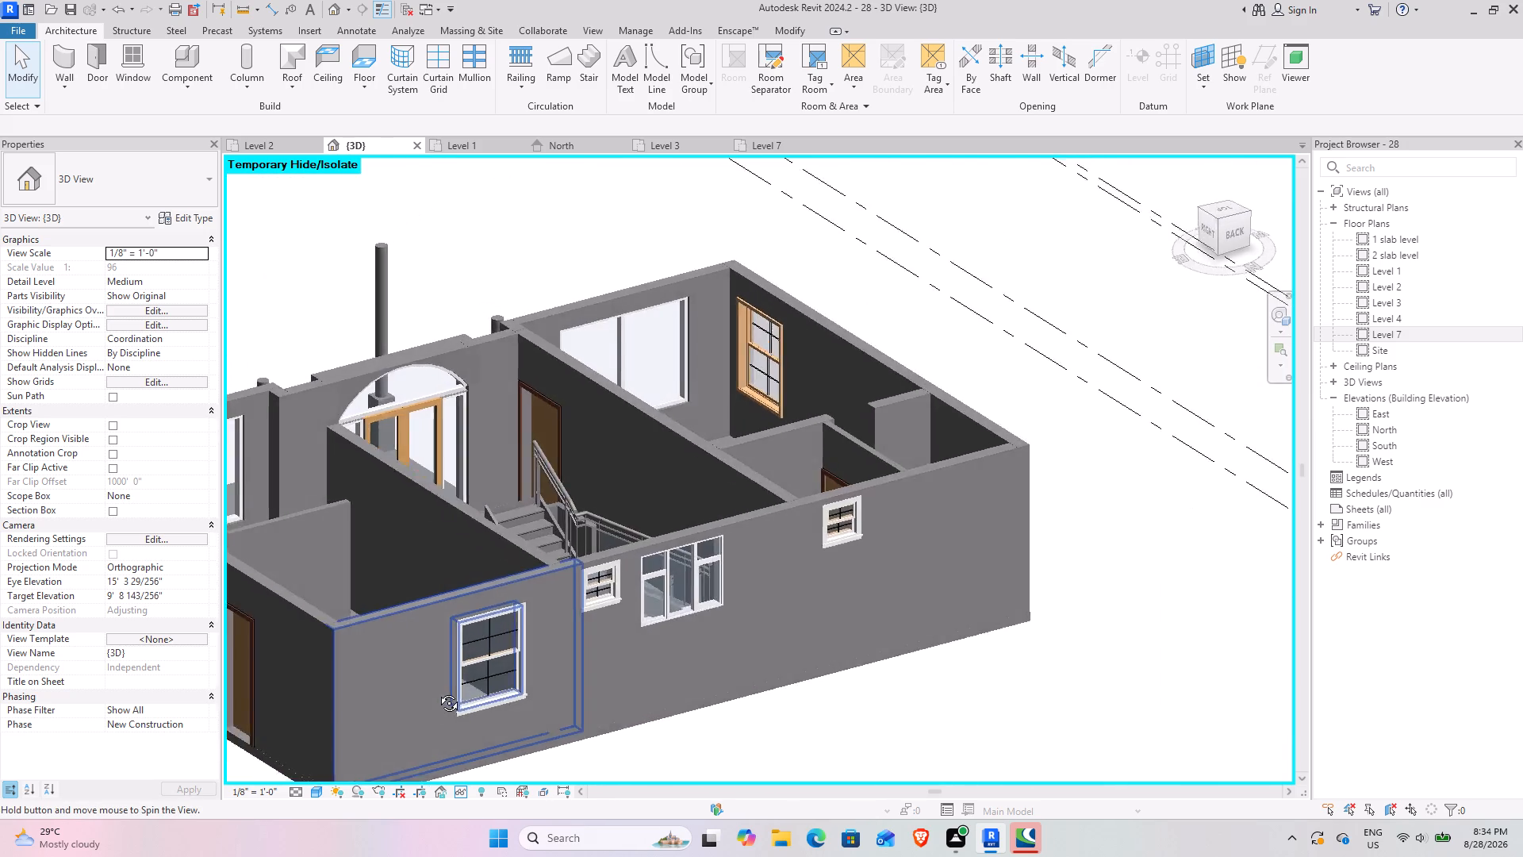
{"action": "middle_click_drag", "start_coordinate": [437, 691], "coordinate": [346, 703], "text": "shift"}
{"action": "middle_click_drag", "start_coordinate": [353, 698], "coordinate": [483, 670]}
{"action": "scroll", "coordinate": [474, 561], "scroll_direction": "up", "scroll_amount": 3}
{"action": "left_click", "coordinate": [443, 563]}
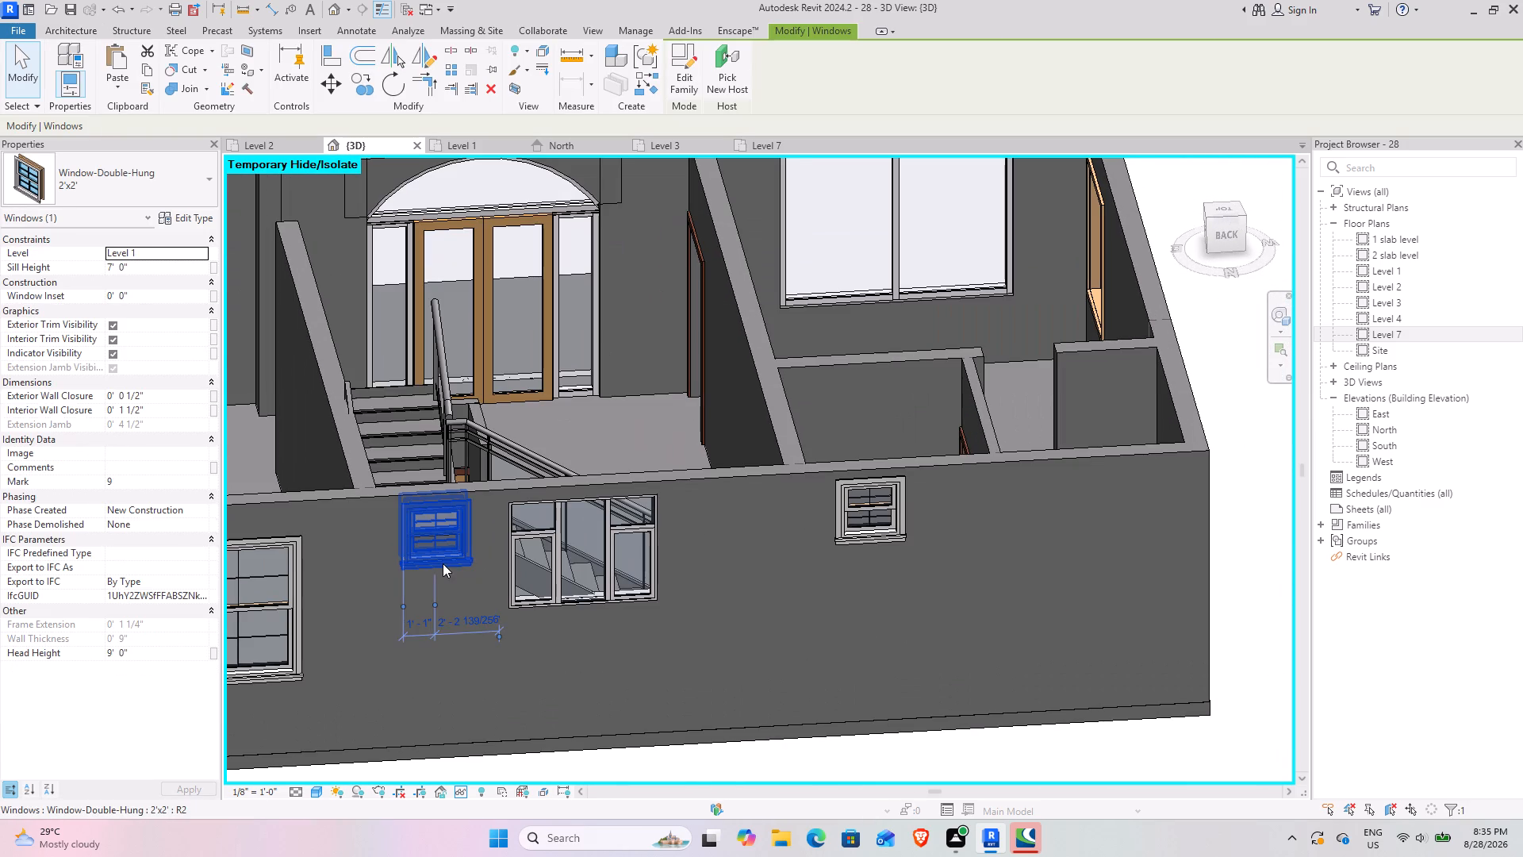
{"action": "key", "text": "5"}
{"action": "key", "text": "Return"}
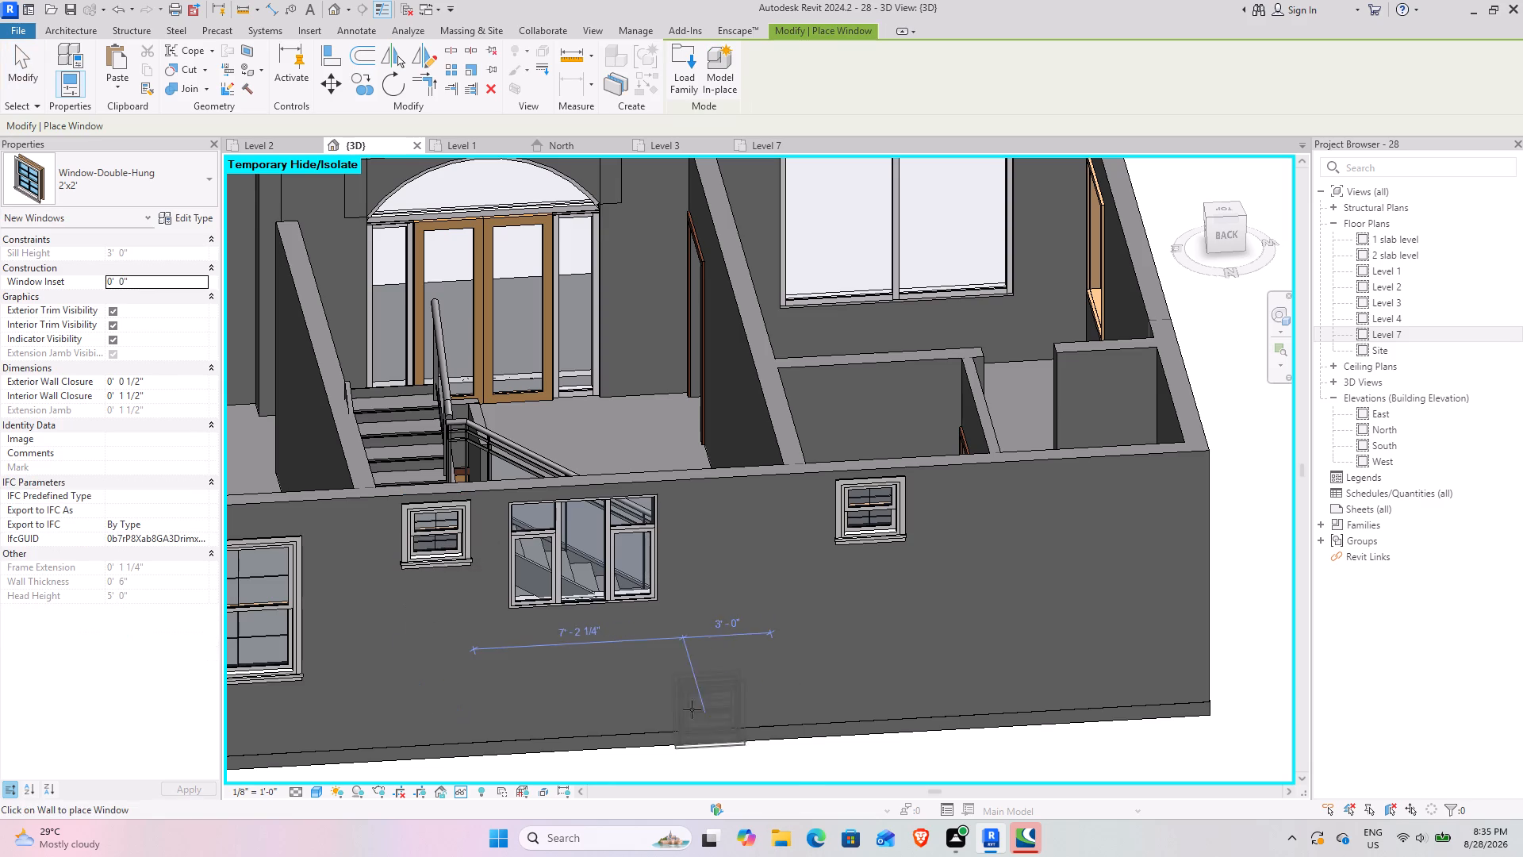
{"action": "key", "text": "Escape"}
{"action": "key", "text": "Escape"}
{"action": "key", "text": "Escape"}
Set the sill height of the 2'x2' window in the toilet between the stairs and kitchen to 5' 0".
{"action": "left_click", "coordinate": [442, 564]}
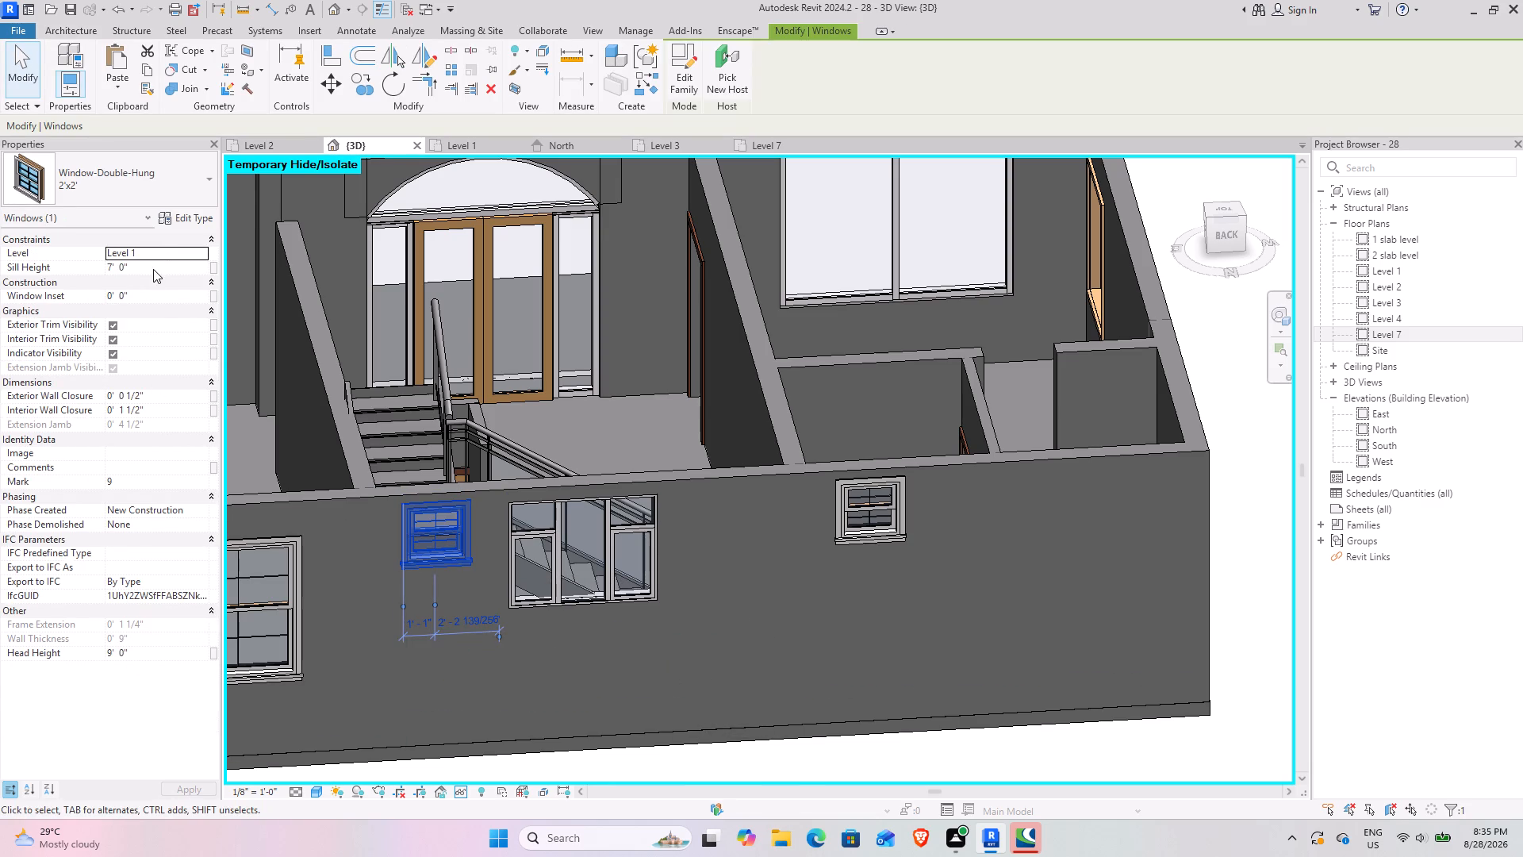
{"action": "left_click", "coordinate": [153, 269]}
{"action": "key", "text": "5"}
{"action": "key", "text": "Return"}
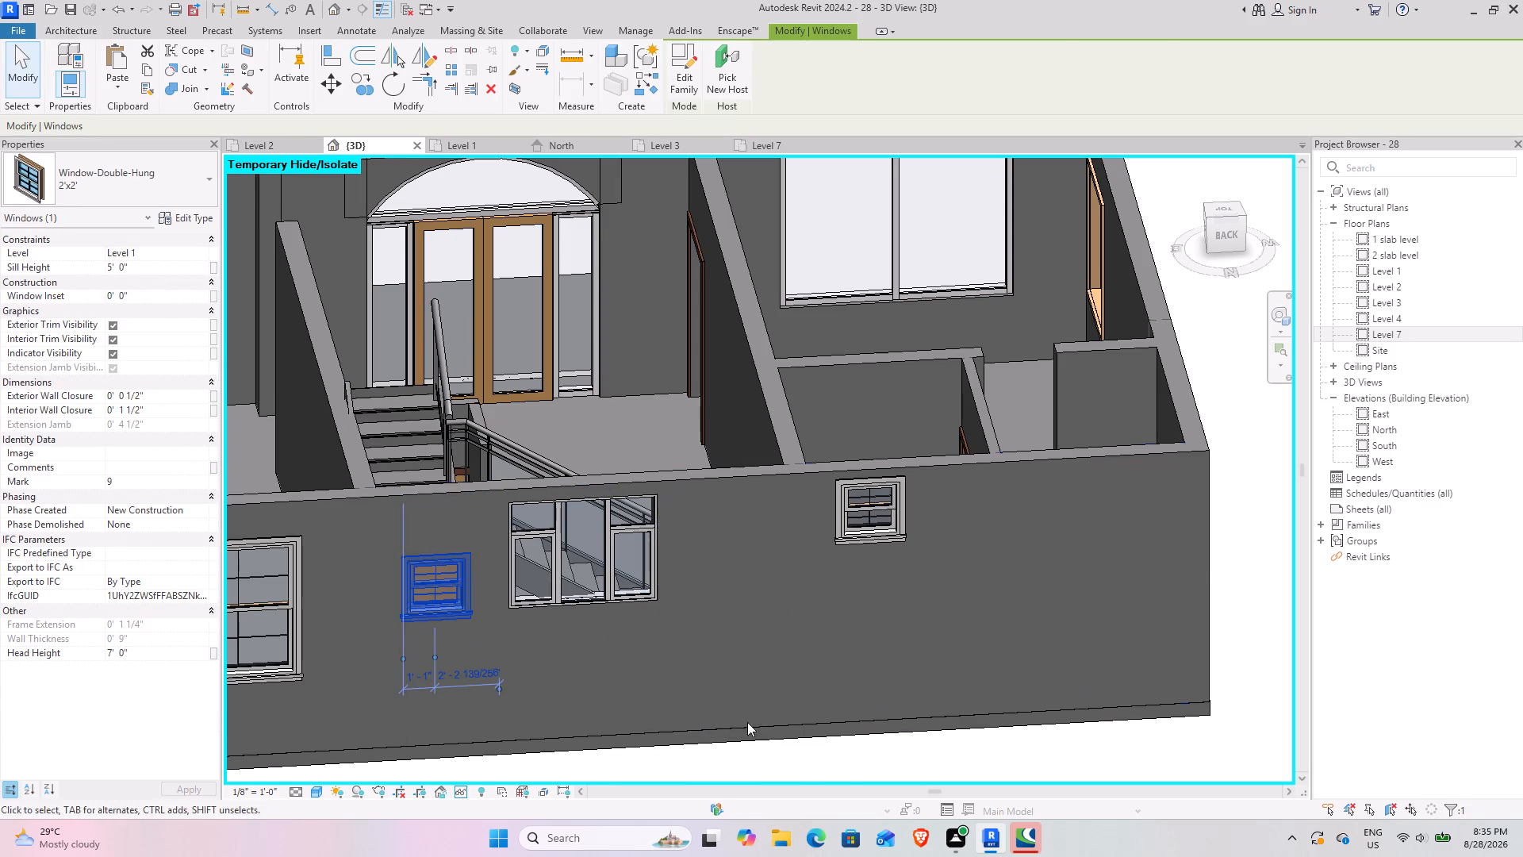
{"action": "left_click", "coordinate": [838, 780]}
Inspect the window arrangement along the rear wall from several angles and distances in the 3D view.
{"action": "middle_click_drag", "start_coordinate": [558, 676], "coordinate": [545, 576], "text": "shift"}
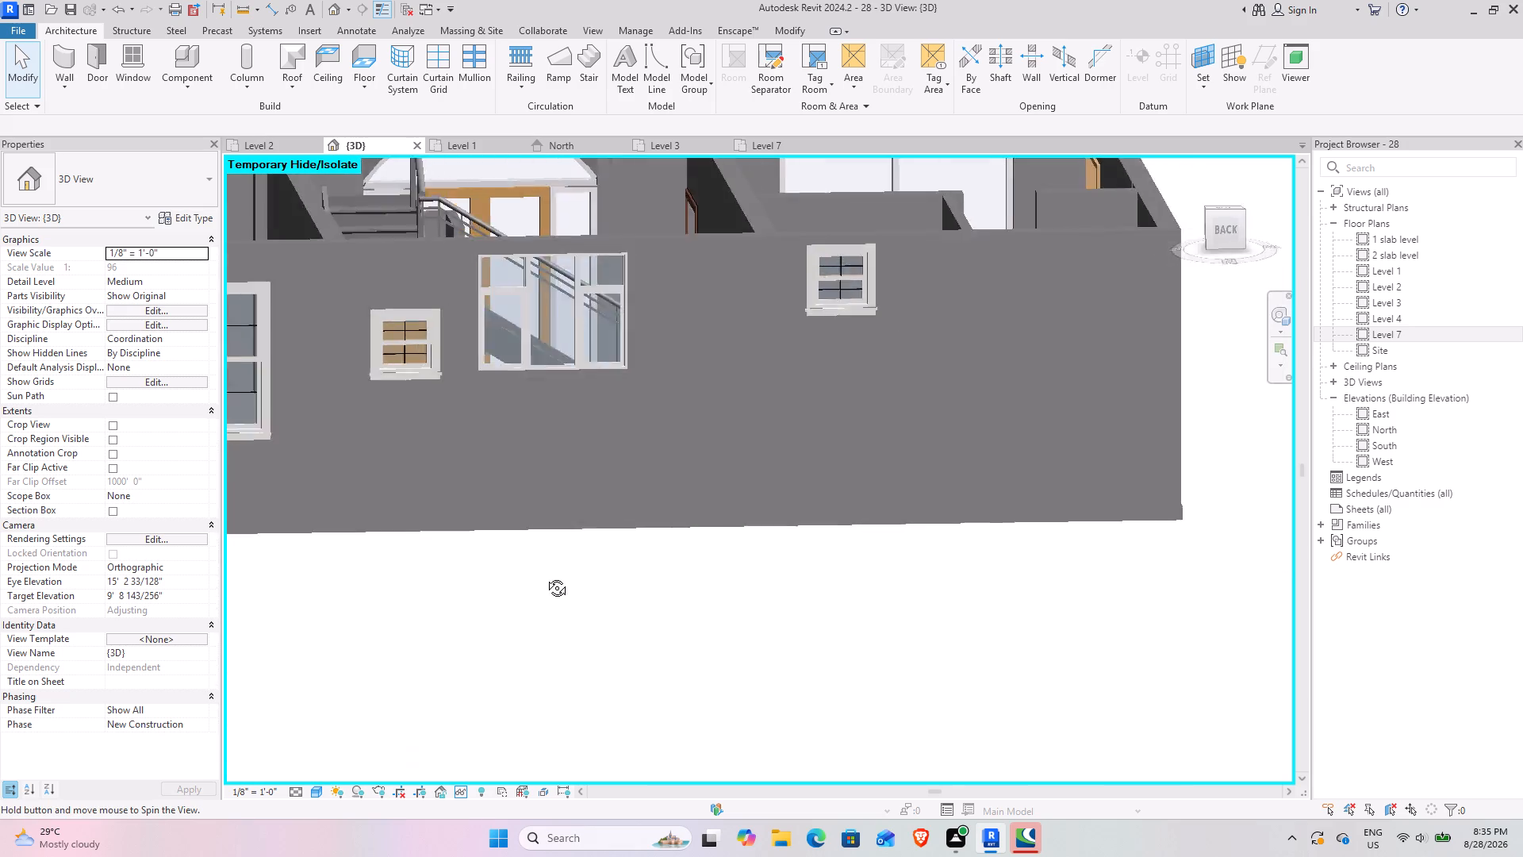
{"action": "middle_click_drag", "start_coordinate": [545, 576], "coordinate": [539, 602], "text": "shift"}
{"action": "scroll", "coordinate": [545, 603], "scroll_direction": "down", "scroll_amount": 4}
{"action": "middle_click_drag", "start_coordinate": [524, 639], "coordinate": [579, 627], "text": "shift"}
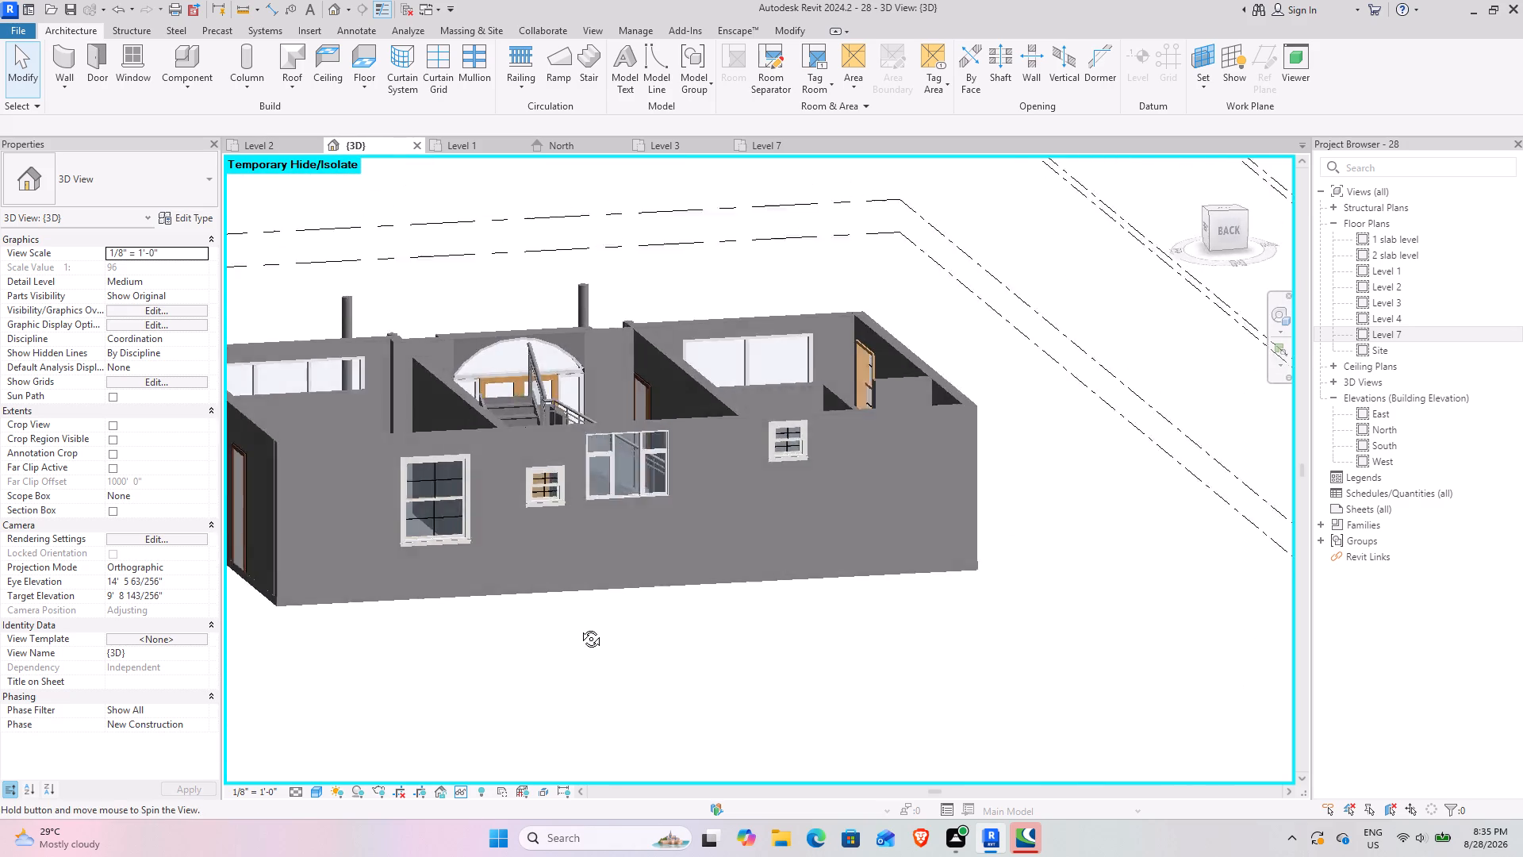
{"action": "middle_click_drag", "start_coordinate": [579, 627], "coordinate": [564, 649], "text": "shift"}
{"action": "scroll", "coordinate": [535, 651], "scroll_direction": "down", "scroll_amount": 1}
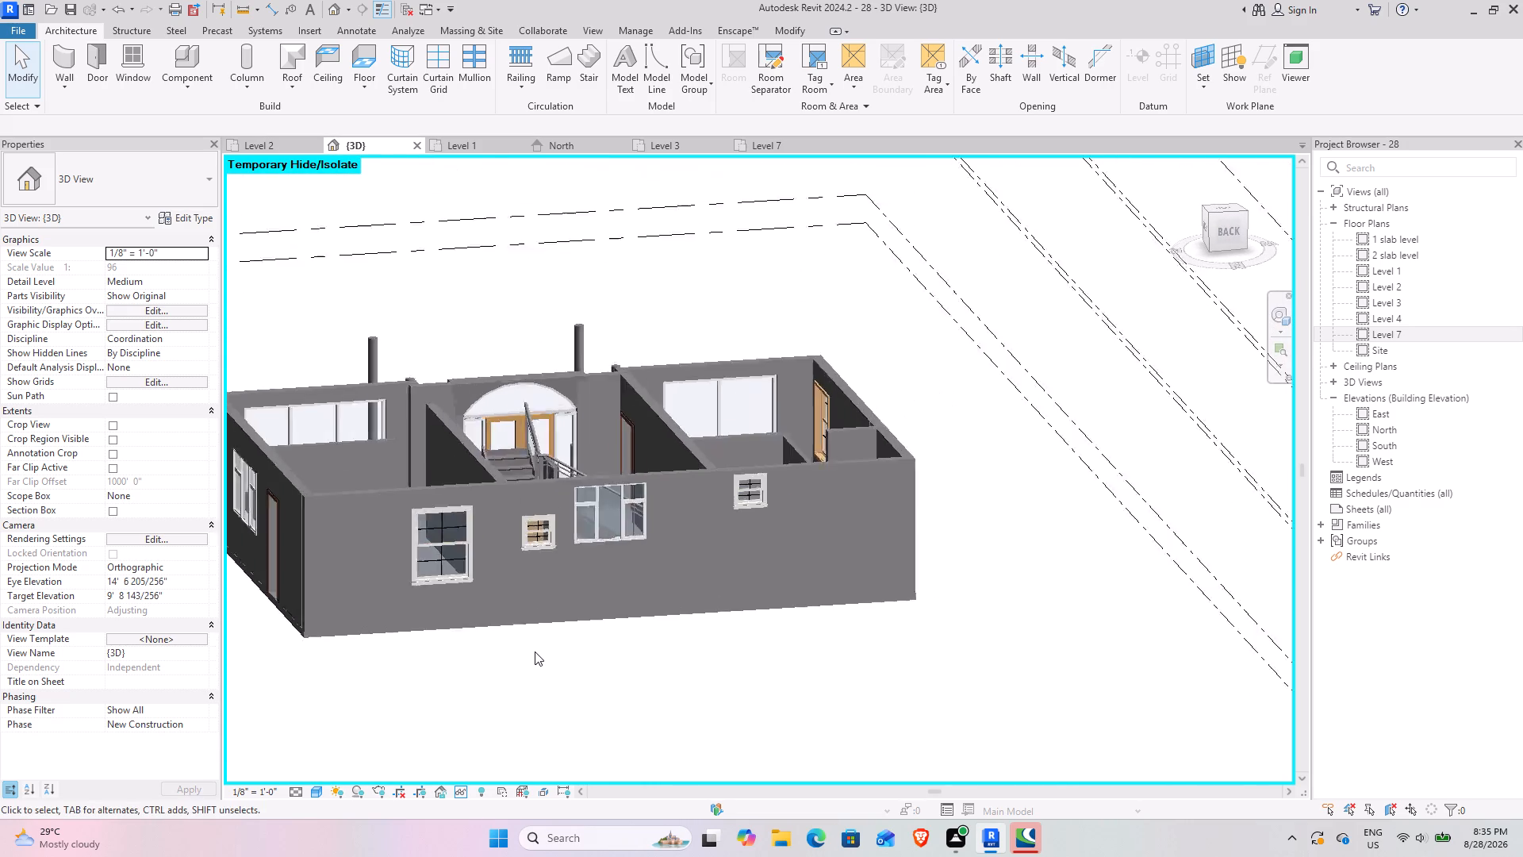
{"action": "scroll", "coordinate": [535, 651], "scroll_direction": "down", "scroll_amount": 2}
{"action": "middle_click_drag", "start_coordinate": [593, 639], "coordinate": [538, 578], "text": "shift"}
{"action": "scroll", "coordinate": [451, 517], "scroll_direction": "up", "scroll_amount": 3}
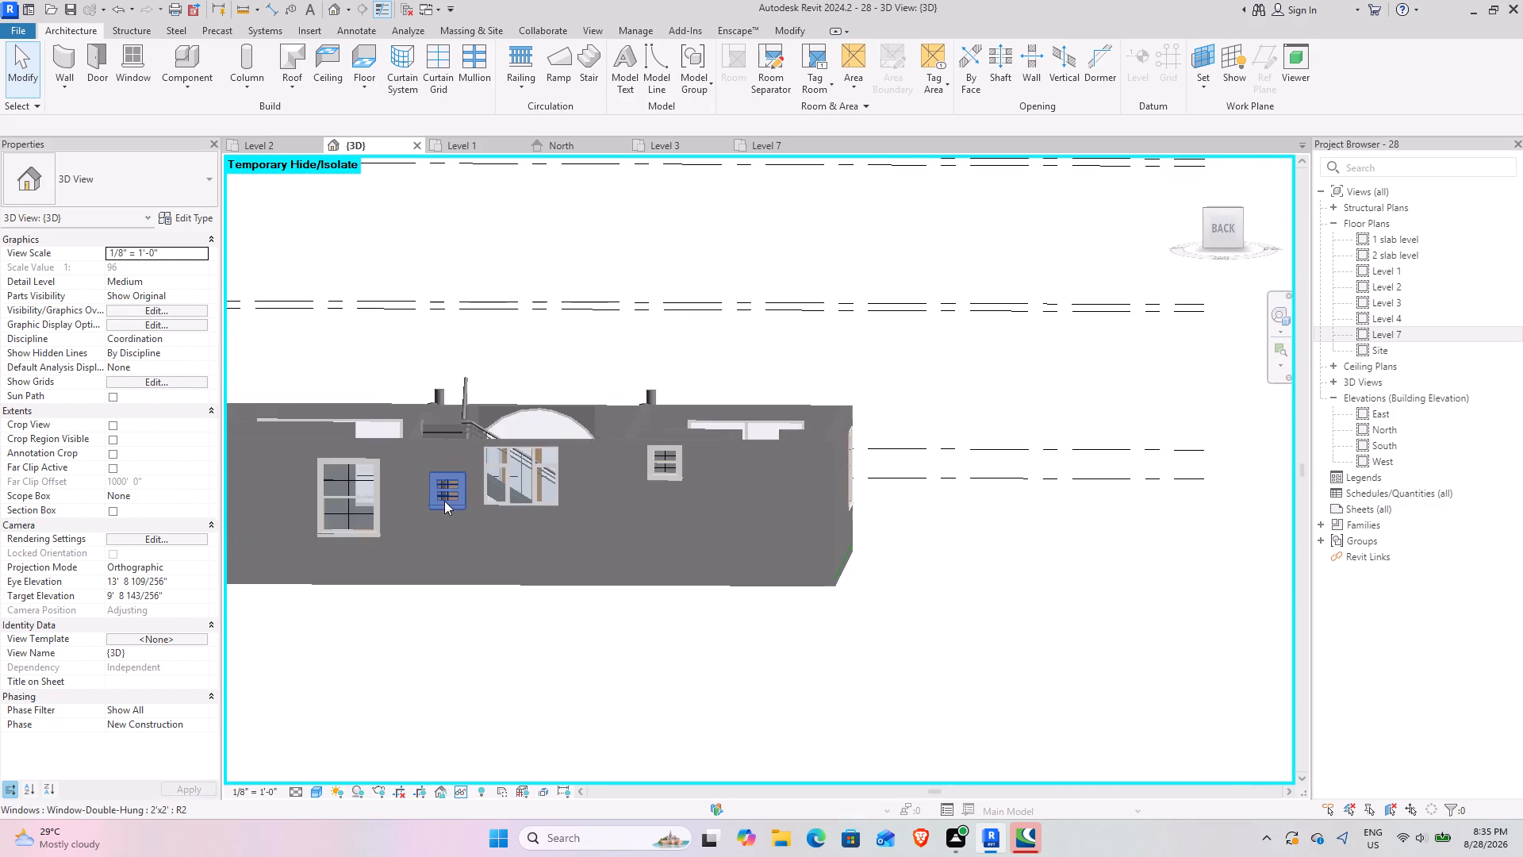
{"action": "scroll", "coordinate": [444, 501], "scroll_direction": "up", "scroll_amount": 8}
{"action": "middle_click_drag", "start_coordinate": [449, 589], "coordinate": [461, 561], "text": "shift"}
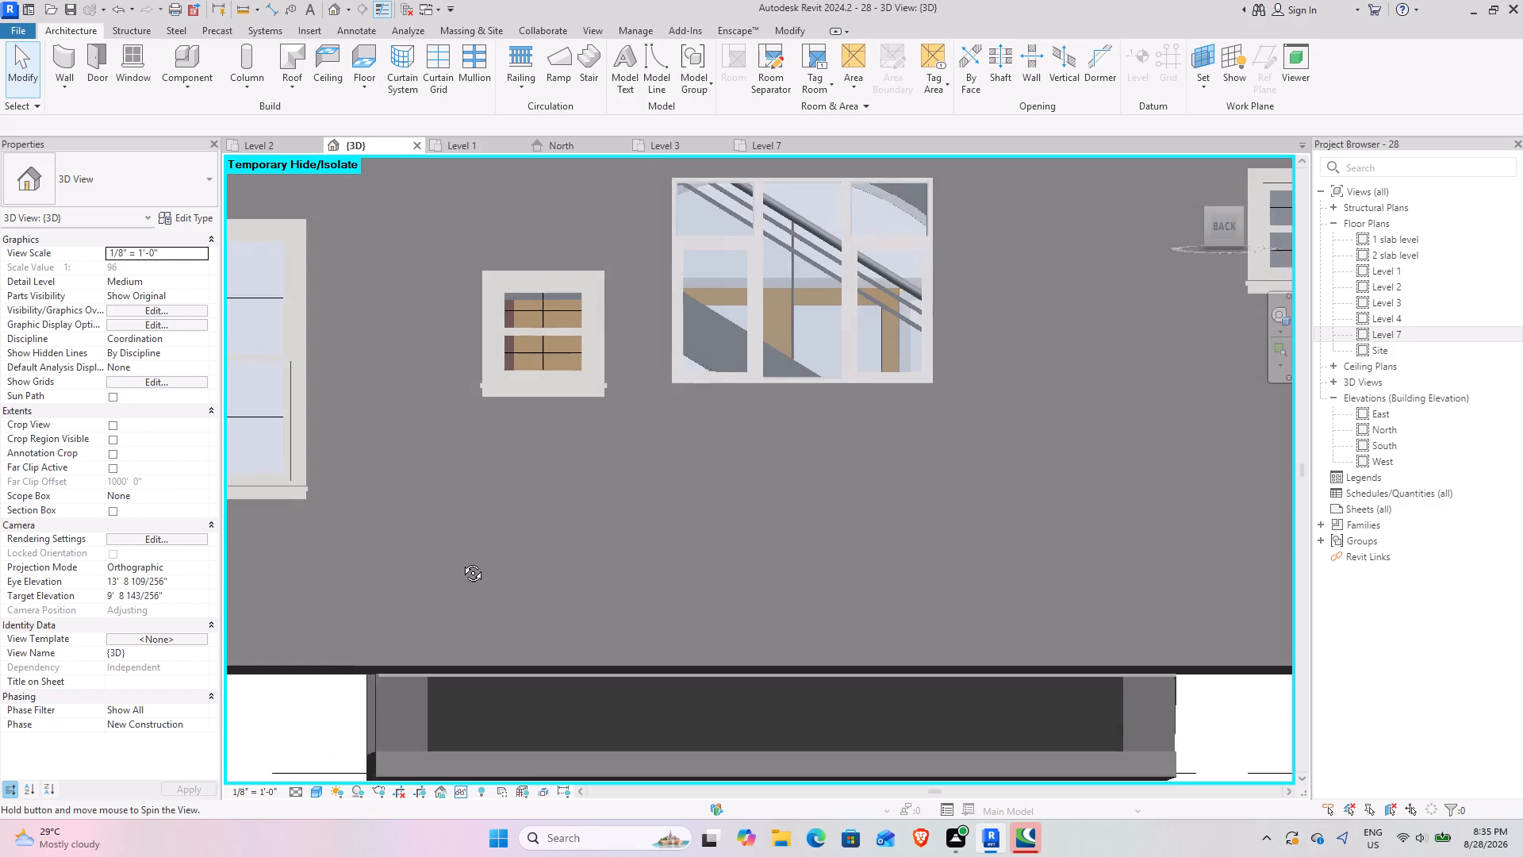
{"action": "middle_click_drag", "start_coordinate": [461, 561], "coordinate": [462, 572], "text": "shift"}
{"action": "scroll", "coordinate": [462, 572], "scroll_direction": "down", "scroll_amount": 7}
{"action": "middle_click_drag", "start_coordinate": [583, 622], "coordinate": [516, 652], "text": "shift"}
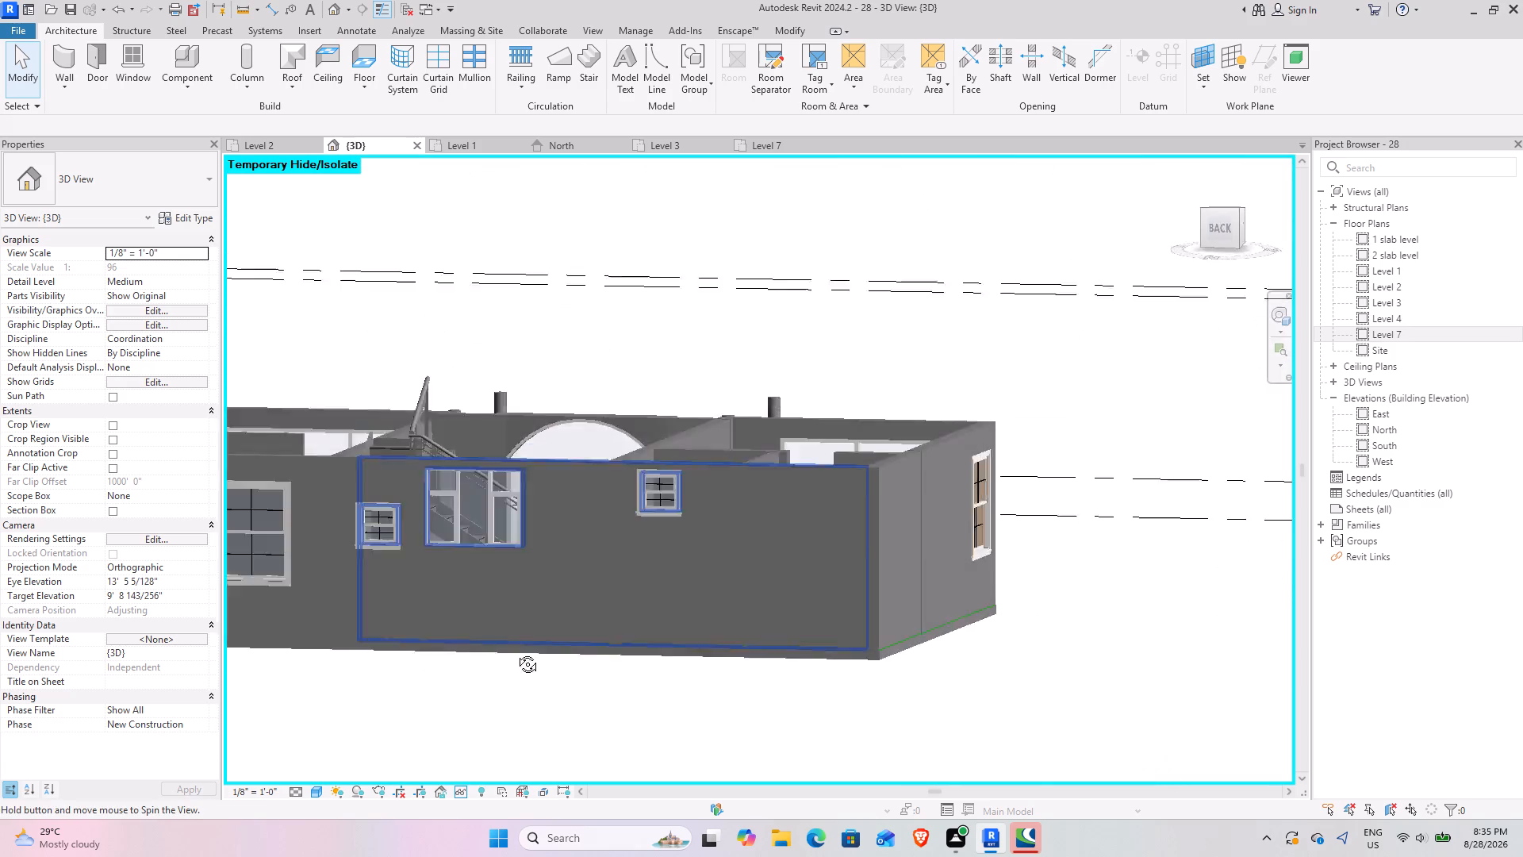
Inspect the front facade, the interior rooms and the single-flush toilet door beneath the staircase in the 3D view.
{"action": "middle_click_drag", "start_coordinate": [516, 652], "coordinate": [1150, 585], "text": "shift"}
{"action": "middle_click_drag", "start_coordinate": [1107, 649], "coordinate": [1032, 806], "text": "shift"}
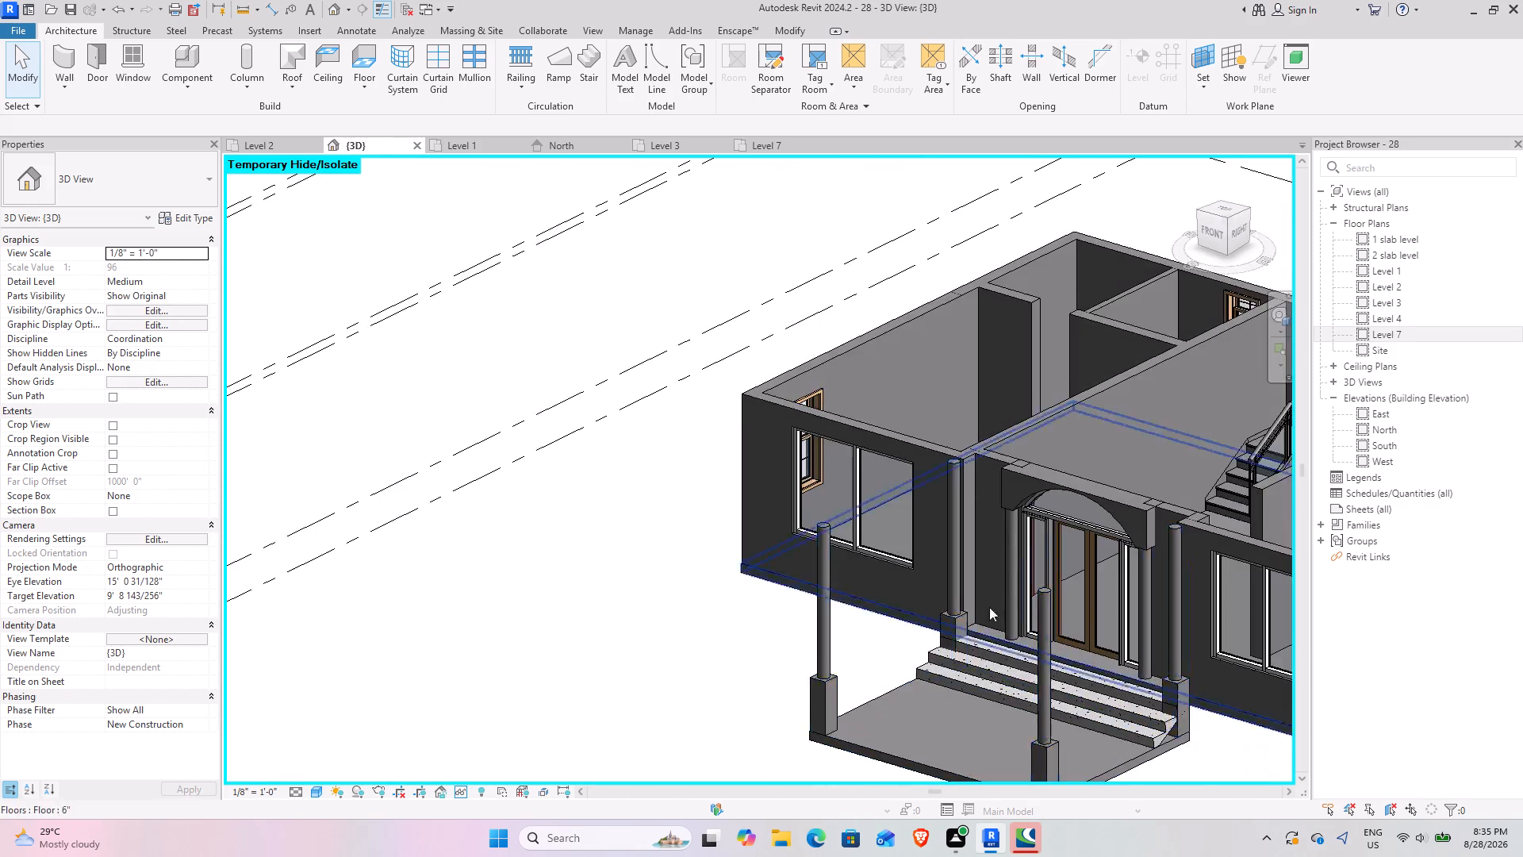
{"action": "middle_click_drag", "start_coordinate": [941, 606], "coordinate": [574, 690]}
{"action": "middle_click_drag", "start_coordinate": [666, 651], "coordinate": [829, 671], "text": "shift"}
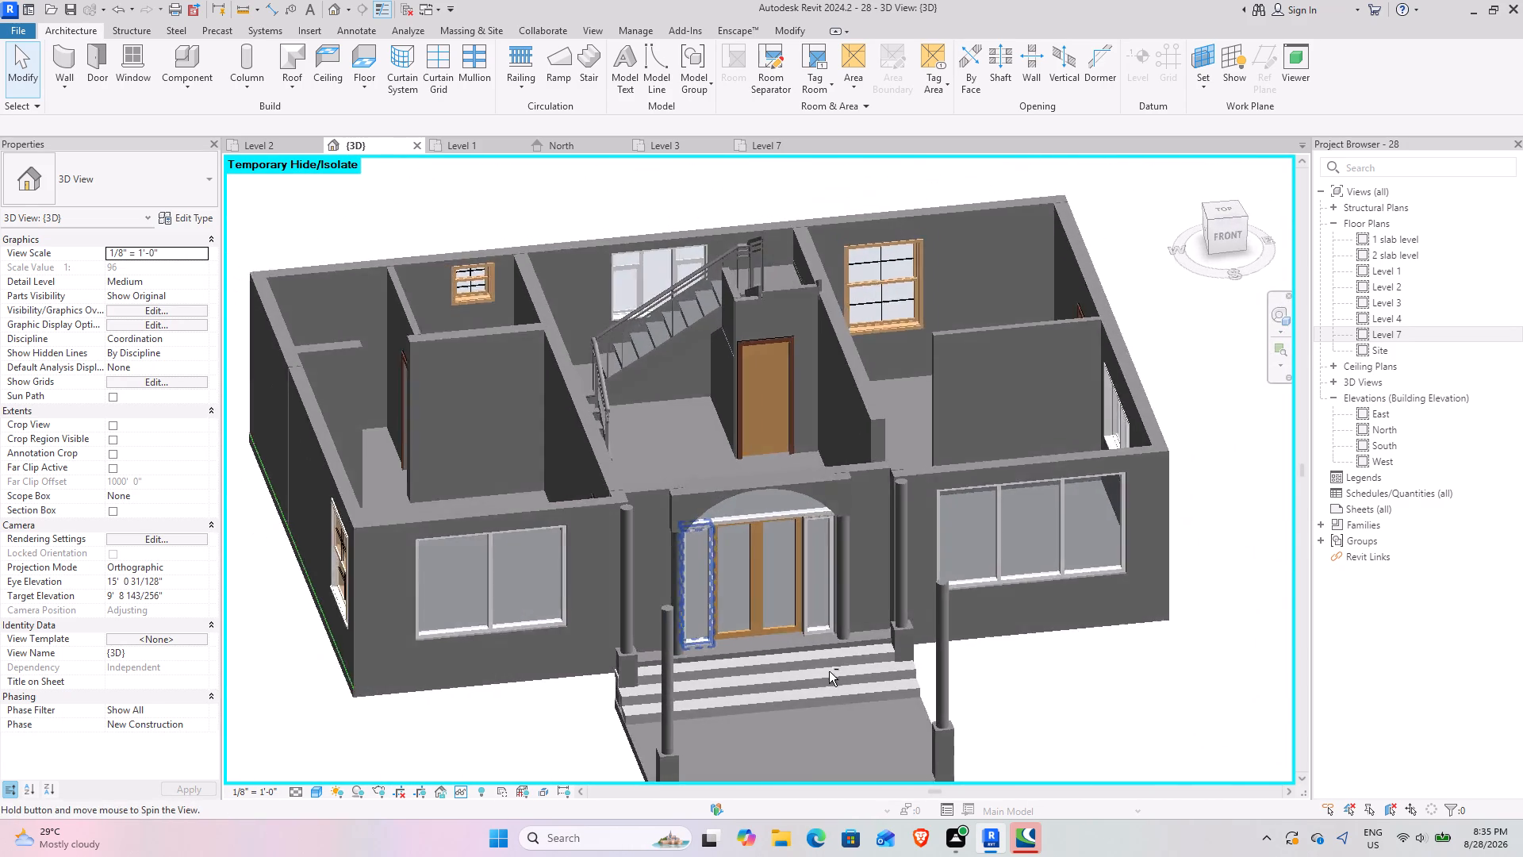
{"action": "middle_click_drag", "start_coordinate": [829, 671], "coordinate": [834, 687], "text": "shift"}
{"action": "left_click", "coordinate": [765, 348]}
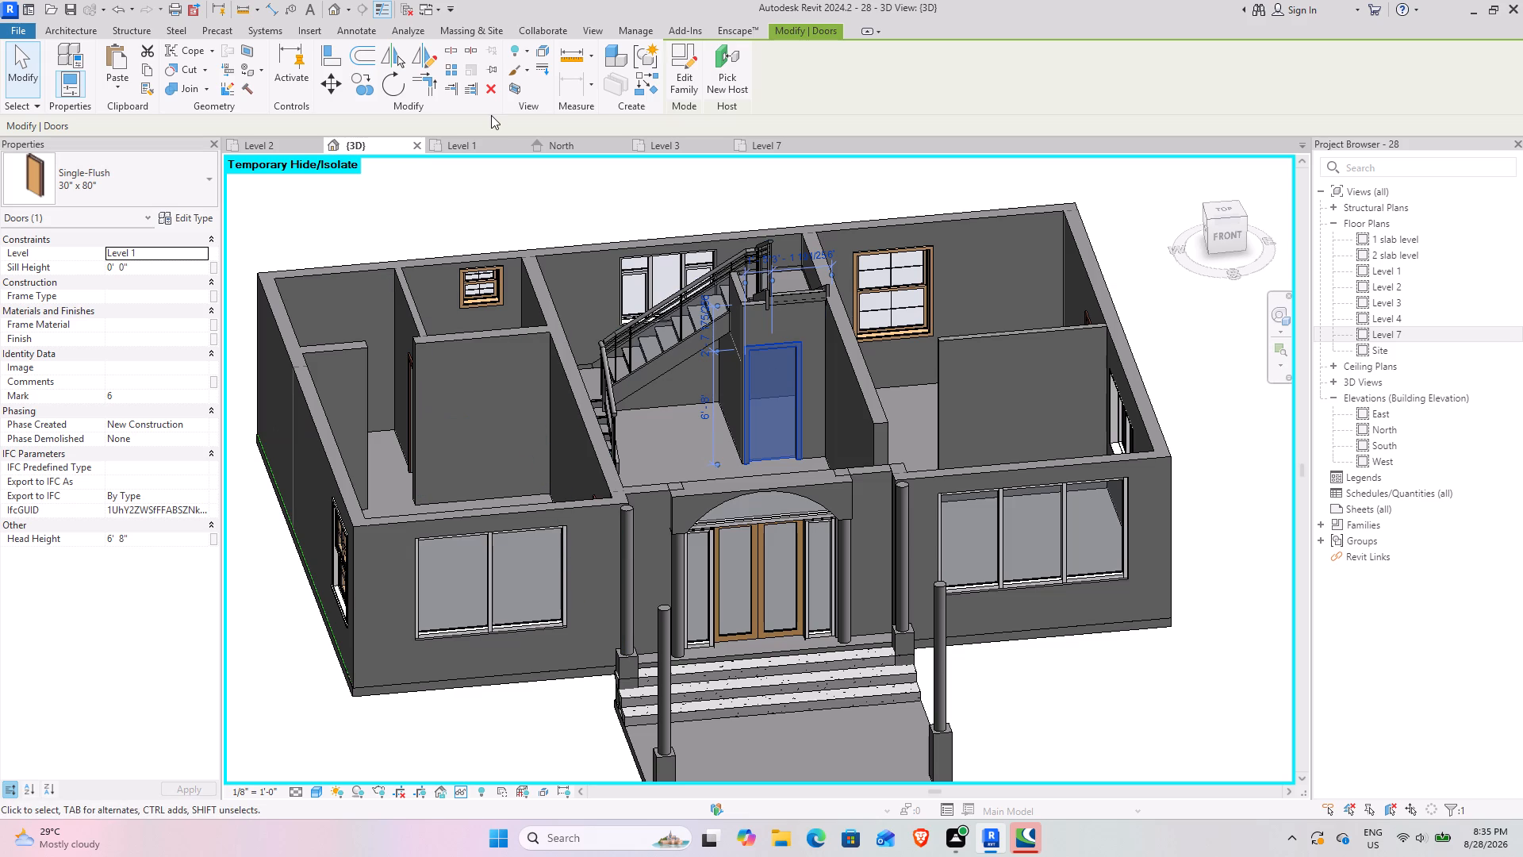
{"action": "left_click", "coordinate": [446, 213]}
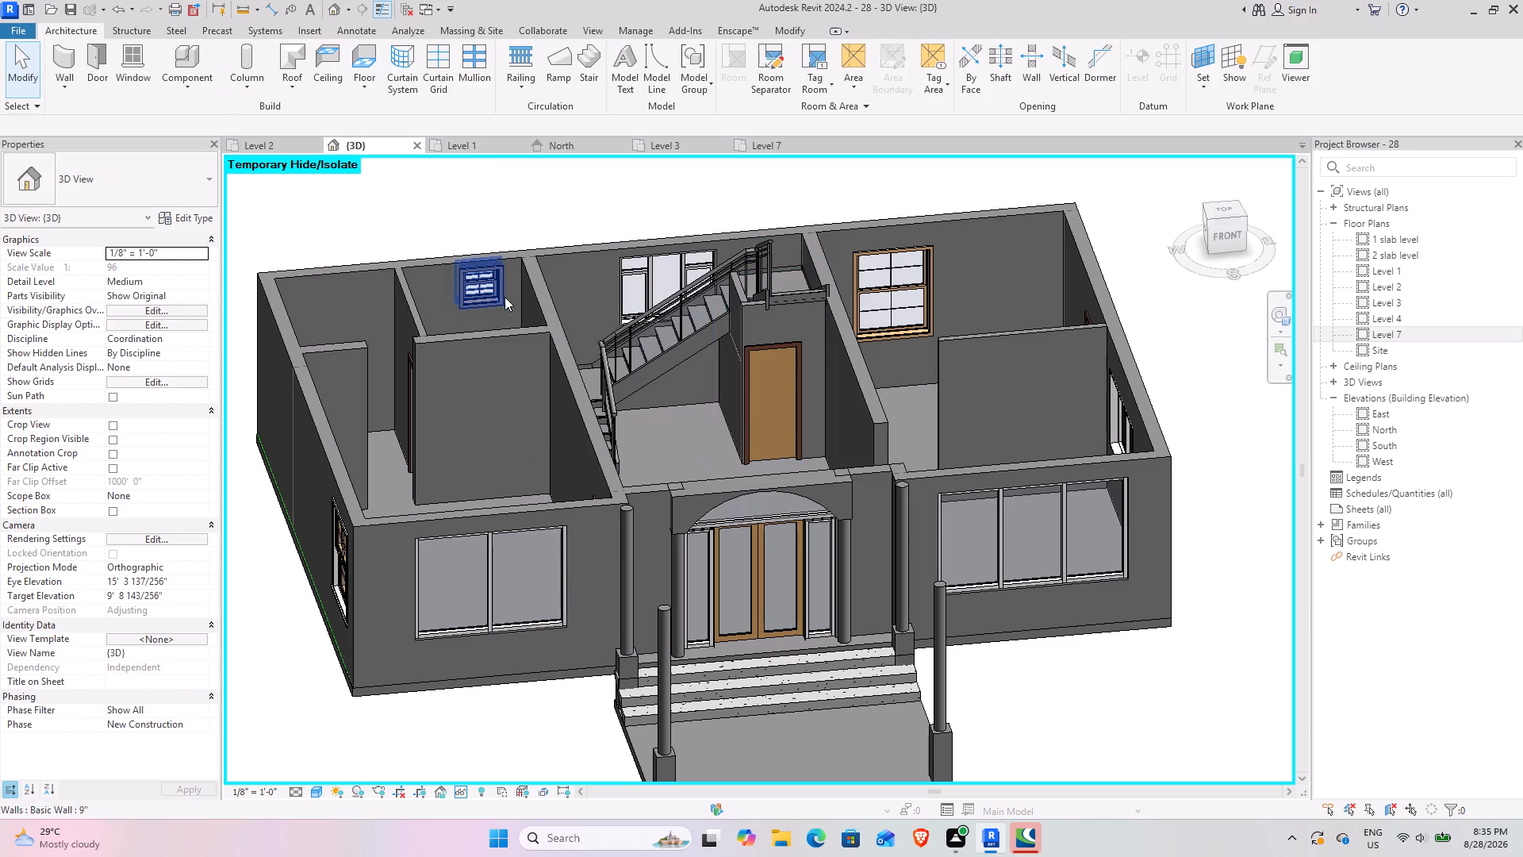
{"action": "middle_click_drag", "start_coordinate": [625, 499], "coordinate": [656, 478]}
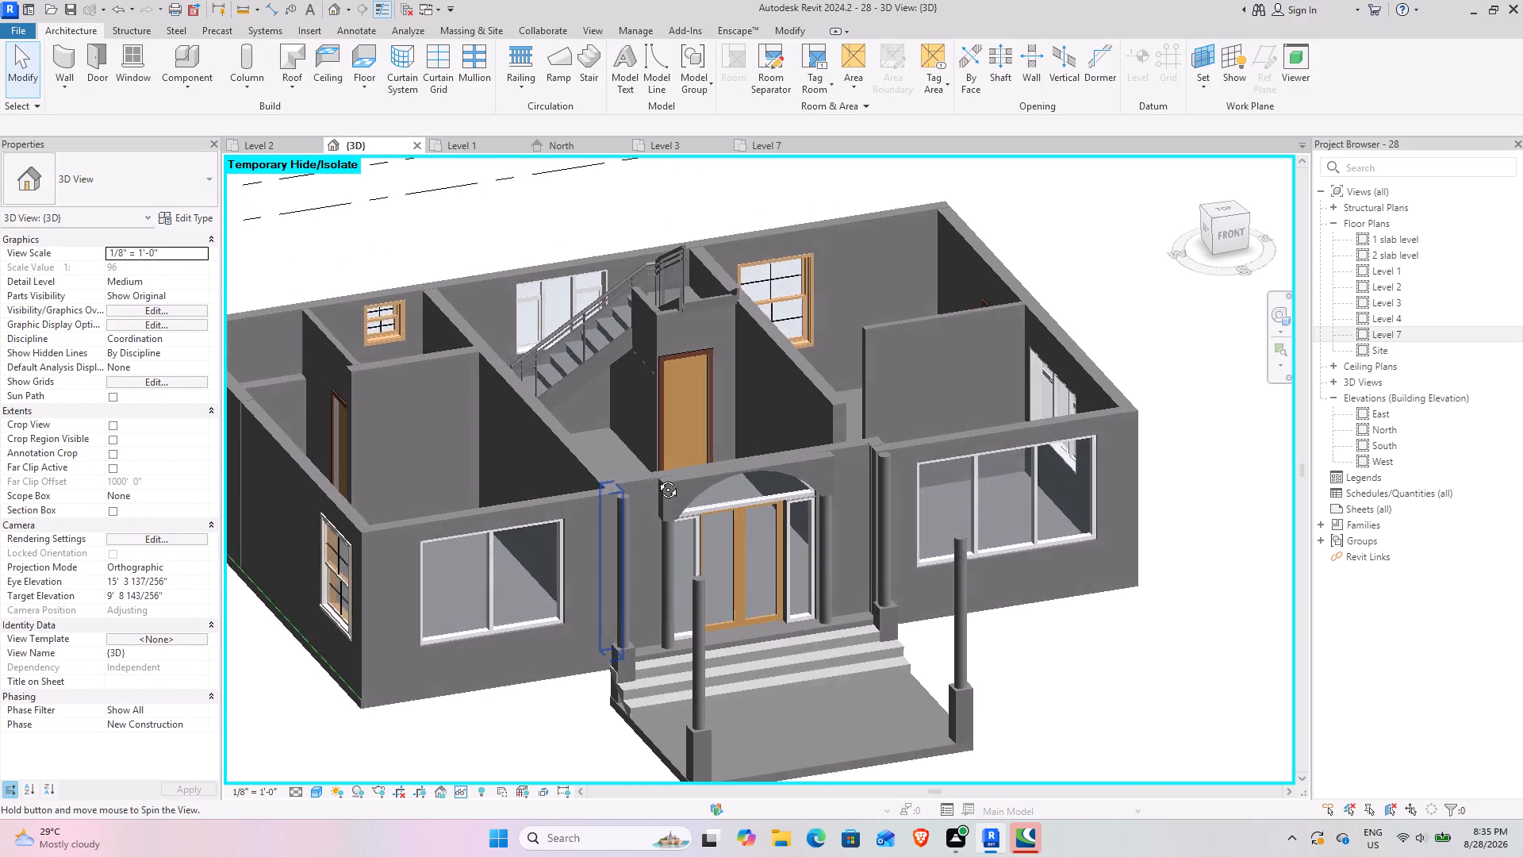
{"action": "middle_click_drag", "start_coordinate": [656, 478], "coordinate": [551, 578]}
Review the Level 1 floor plan, examining the toilets, bedroom, living, dining and kitchen areas with their openings.
{"action": "left_click", "coordinate": [502, 144]}
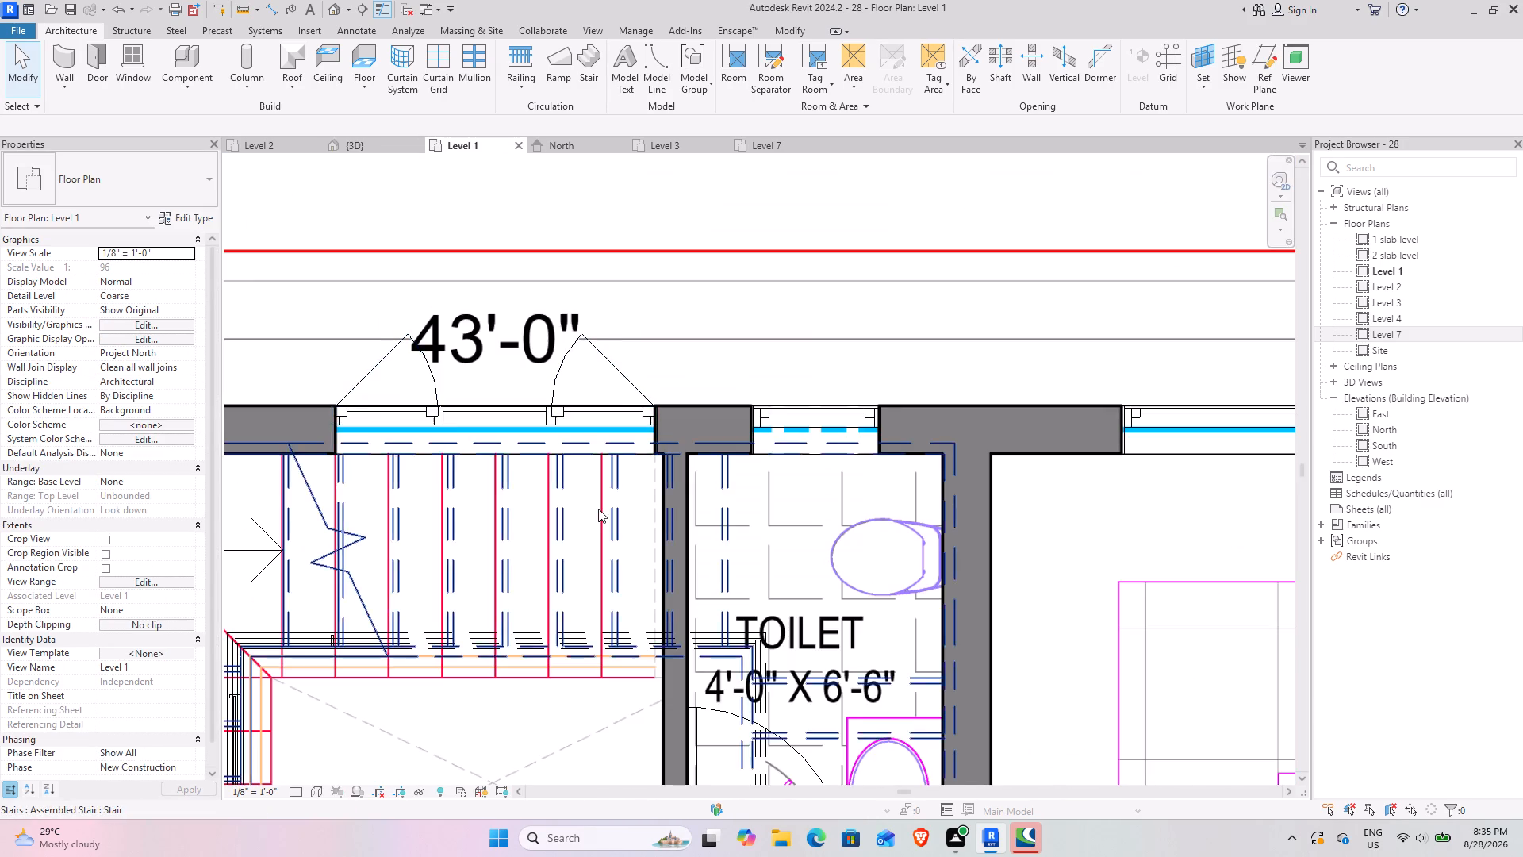
{"action": "scroll", "coordinate": [598, 509], "scroll_direction": "down", "scroll_amount": 7}
{"action": "middle_click_drag", "start_coordinate": [558, 580], "coordinate": [598, 525]}
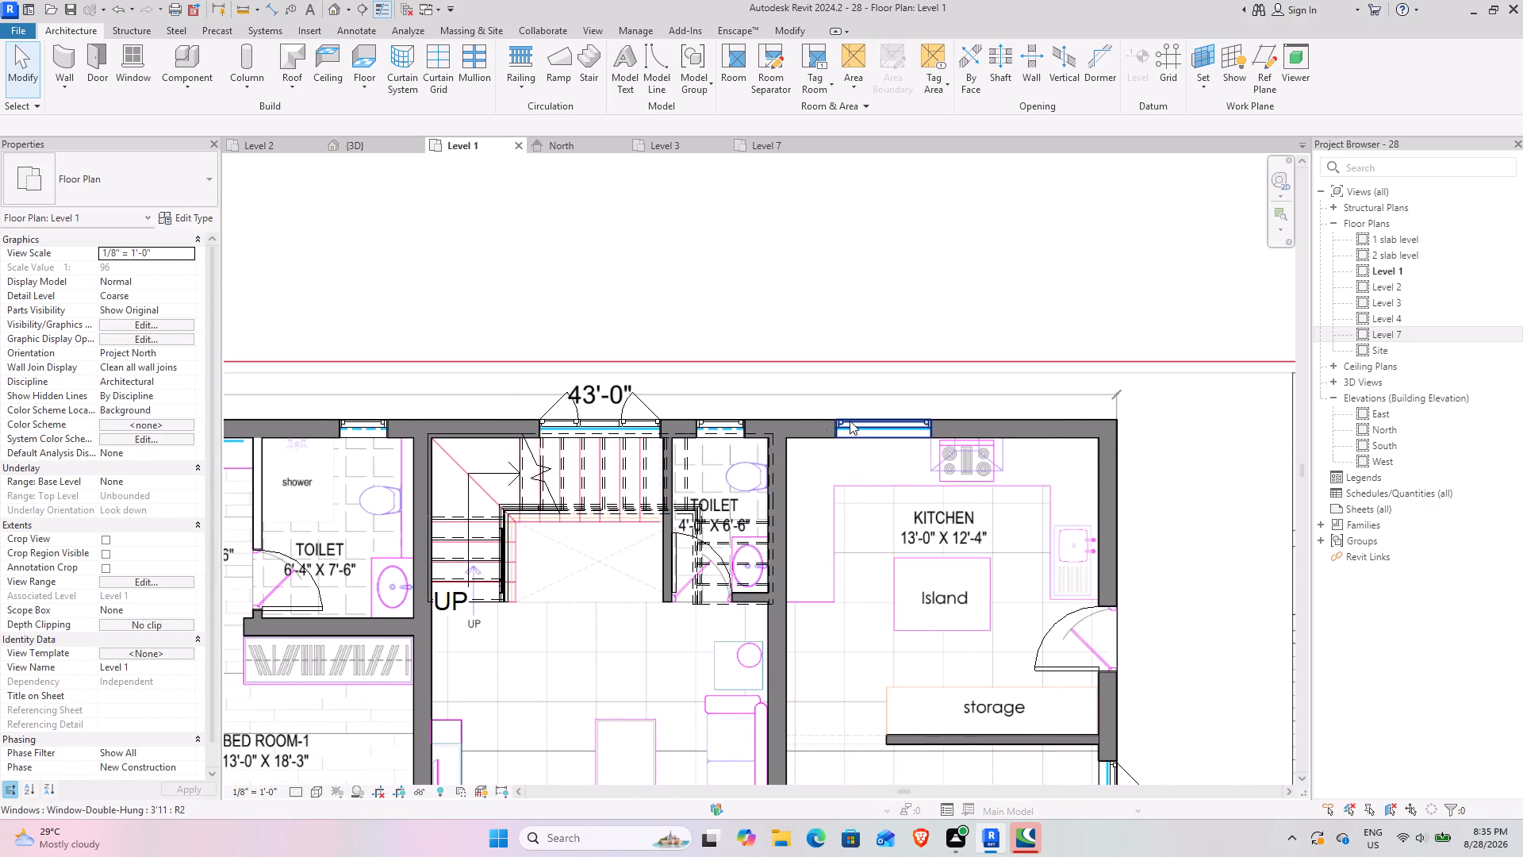
{"action": "middle_click_drag", "start_coordinate": [643, 586], "coordinate": [699, 402]}
{"action": "scroll", "coordinate": [609, 523], "scroll_direction": "down", "scroll_amount": 3}
{"action": "middle_click_drag", "start_coordinate": [569, 584], "coordinate": [627, 458]}
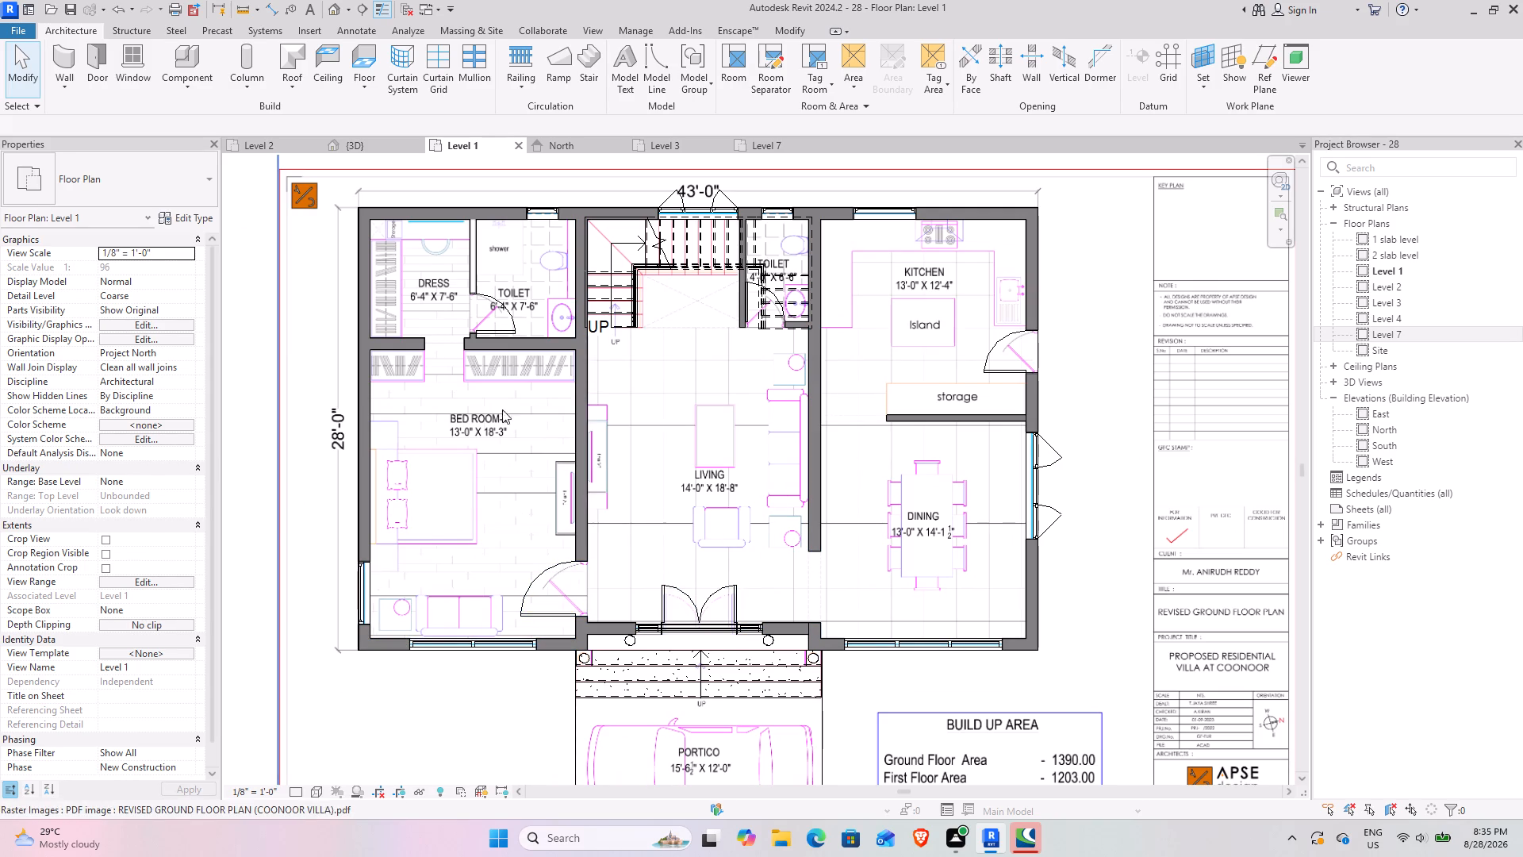
{"action": "scroll", "coordinate": [460, 286], "scroll_direction": "up", "scroll_amount": 6}
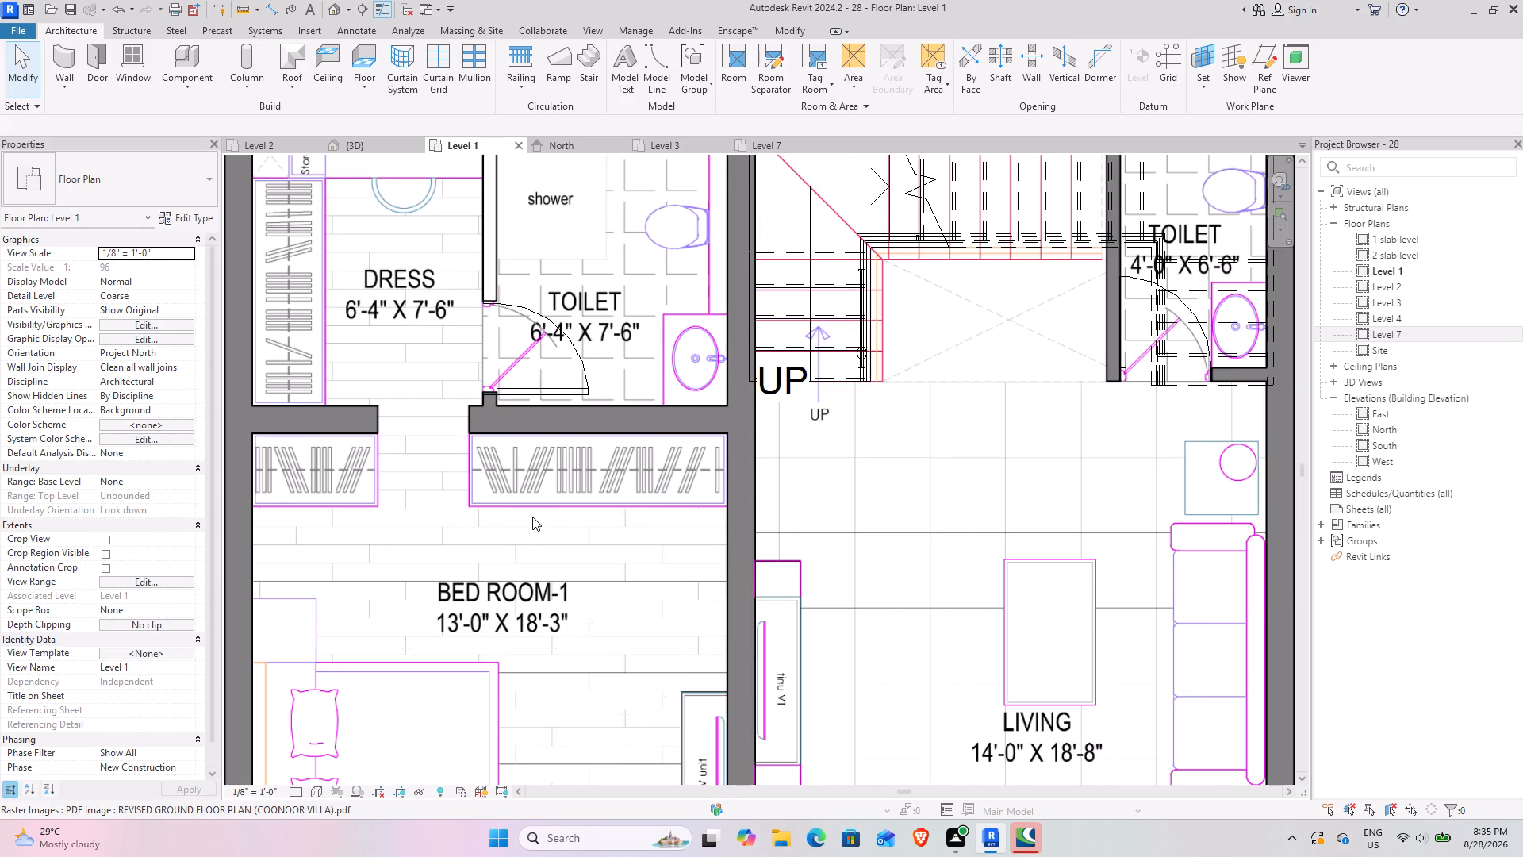
{"action": "scroll", "coordinate": [532, 517], "scroll_direction": "down", "scroll_amount": 4}
{"action": "middle_click_drag", "start_coordinate": [853, 498], "coordinate": [502, 350]}
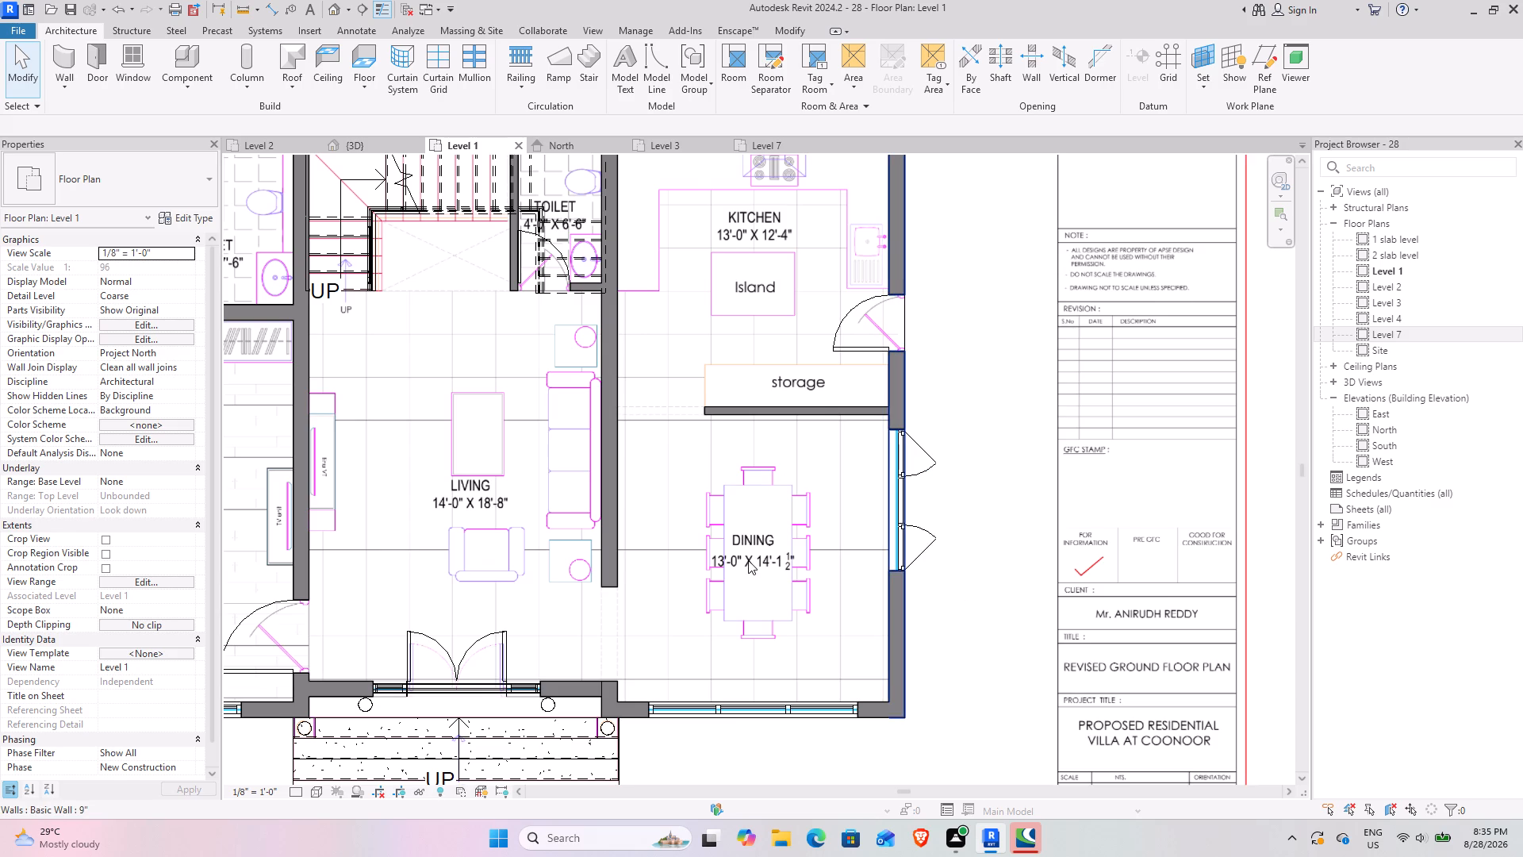
{"action": "middle_click_drag", "start_coordinate": [748, 555], "coordinate": [865, 666]}
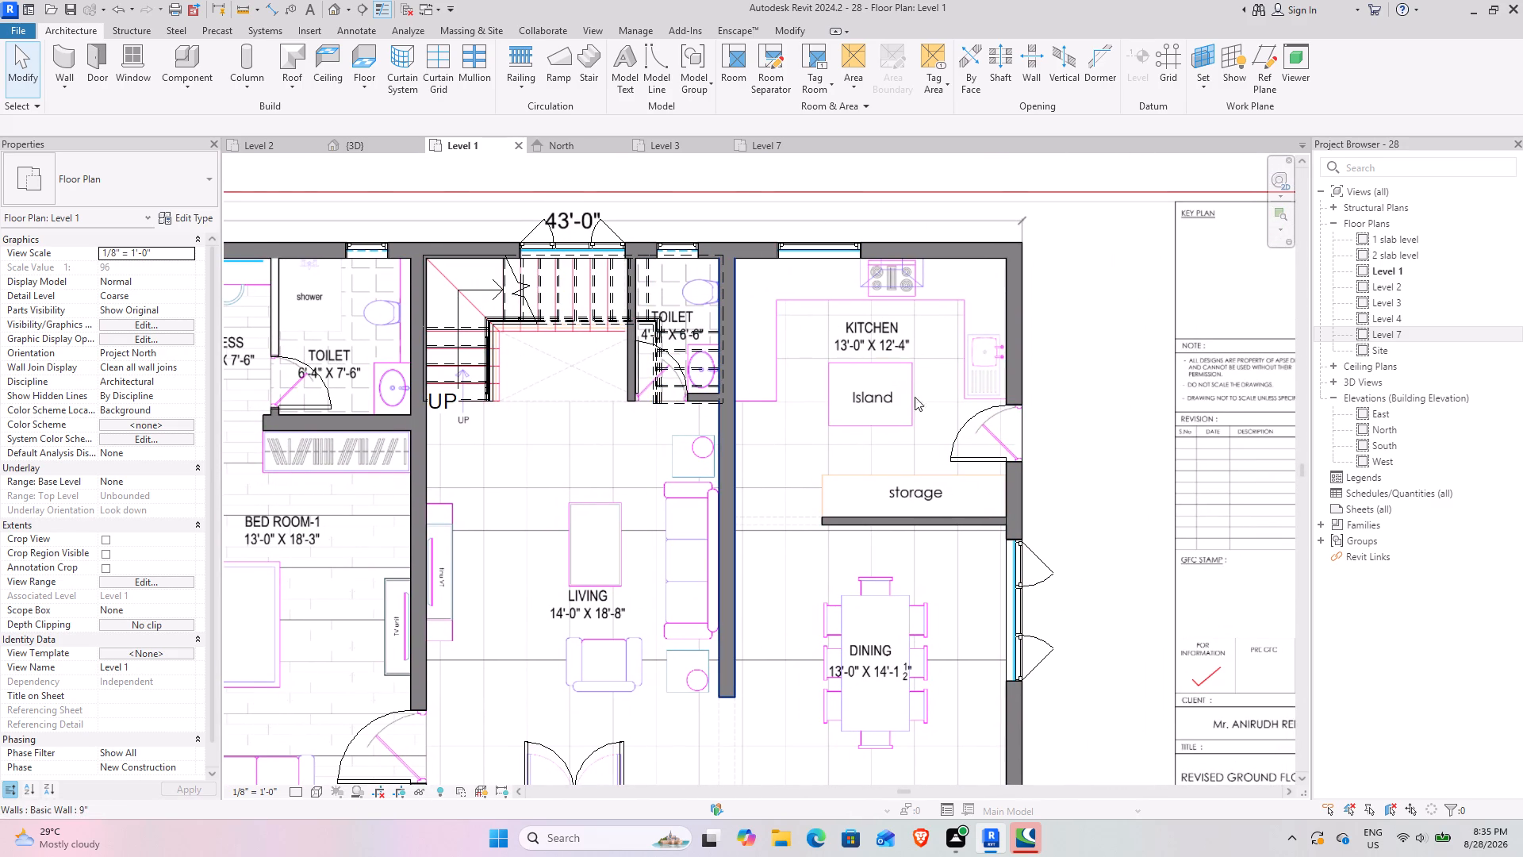
{"action": "scroll", "coordinate": [999, 367], "scroll_direction": "up", "scroll_amount": 6}
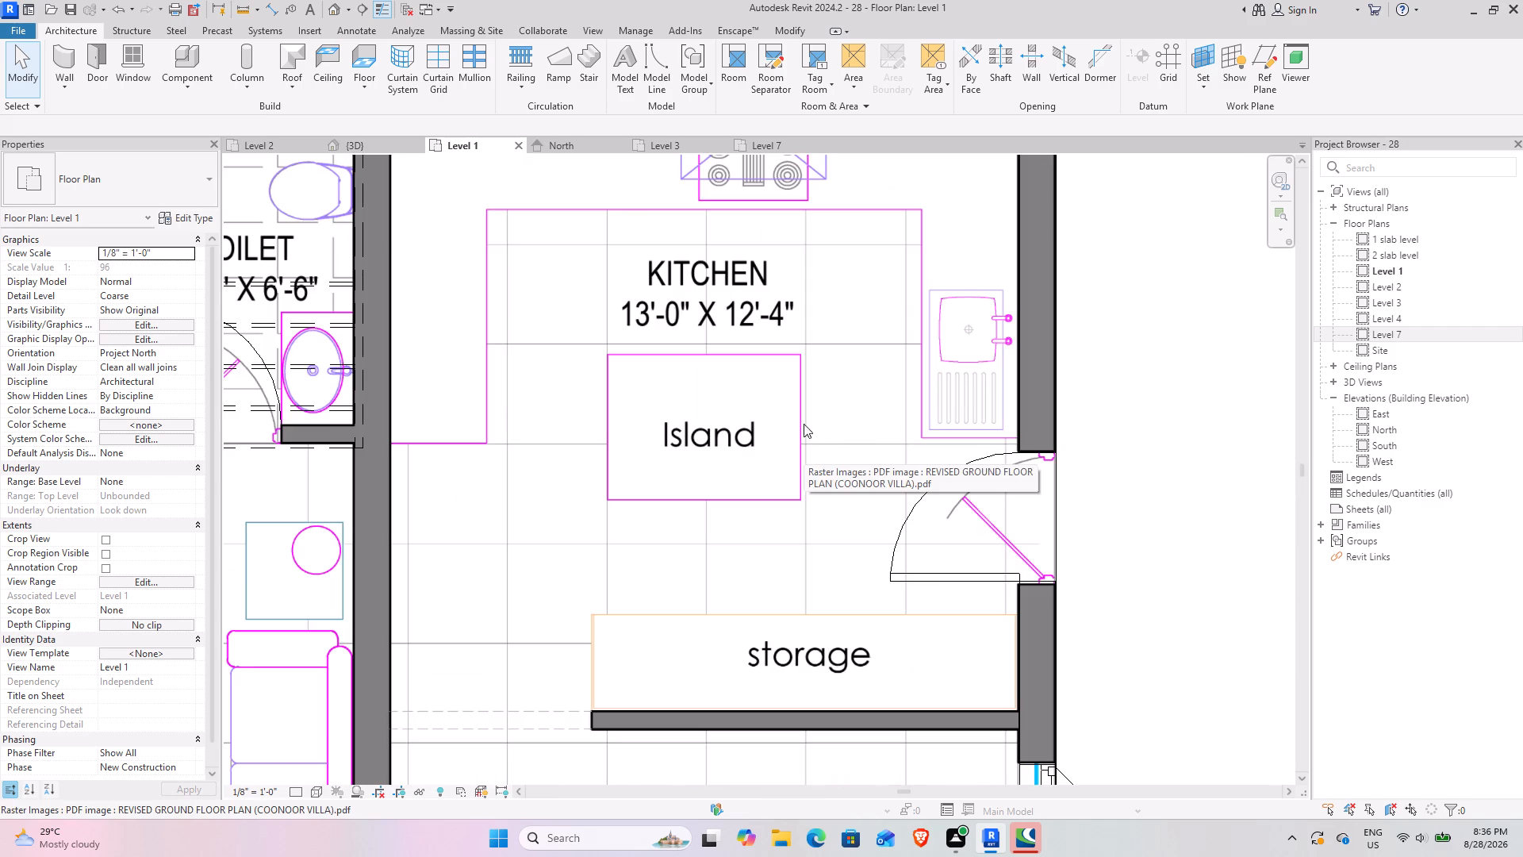
{"action": "scroll", "coordinate": [815, 414], "scroll_direction": "down", "scroll_amount": 10}
{"action": "middle_click_drag", "start_coordinate": [788, 413], "coordinate": [831, 367]}
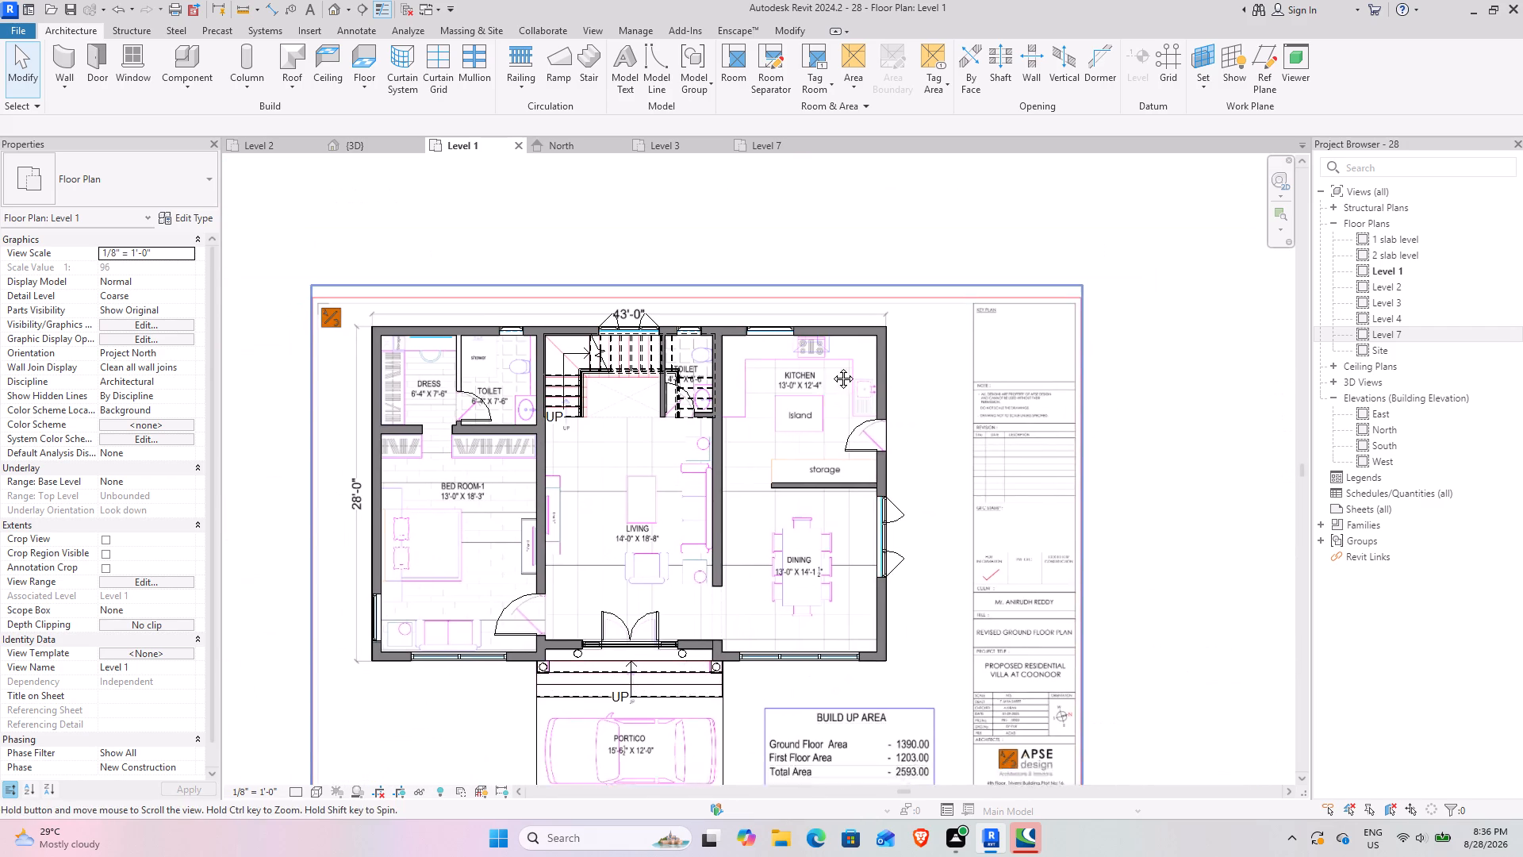
Reset the temporary hide/isolate in the 3D view to bring back the rest of the building.
{"action": "middle_click_drag", "start_coordinate": [831, 367], "coordinate": [837, 359]}
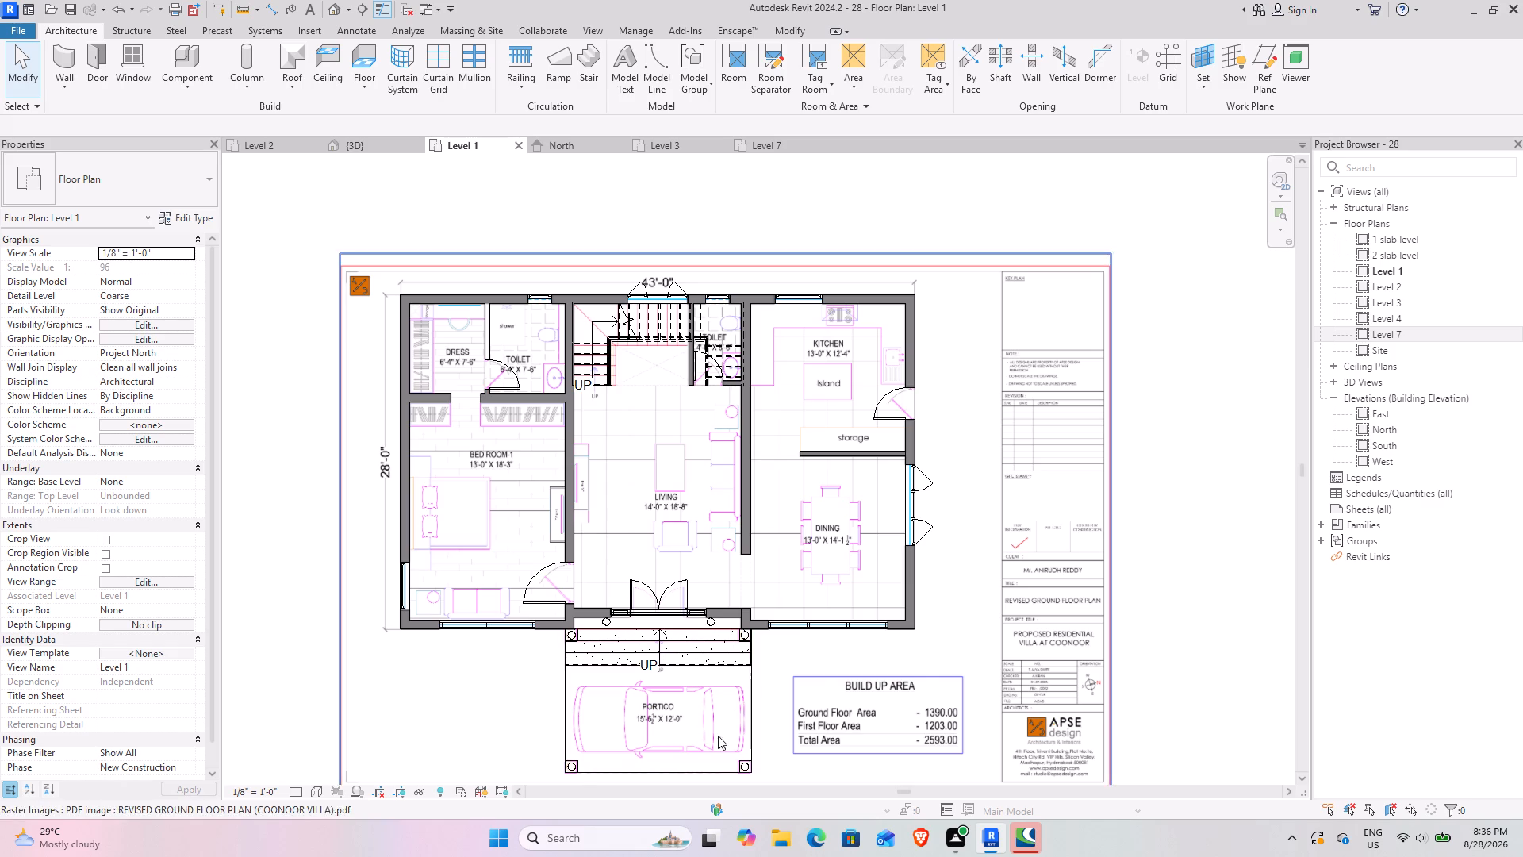
{"action": "left_click", "coordinate": [355, 157]}
{"action": "left_click", "coordinate": [352, 148]}
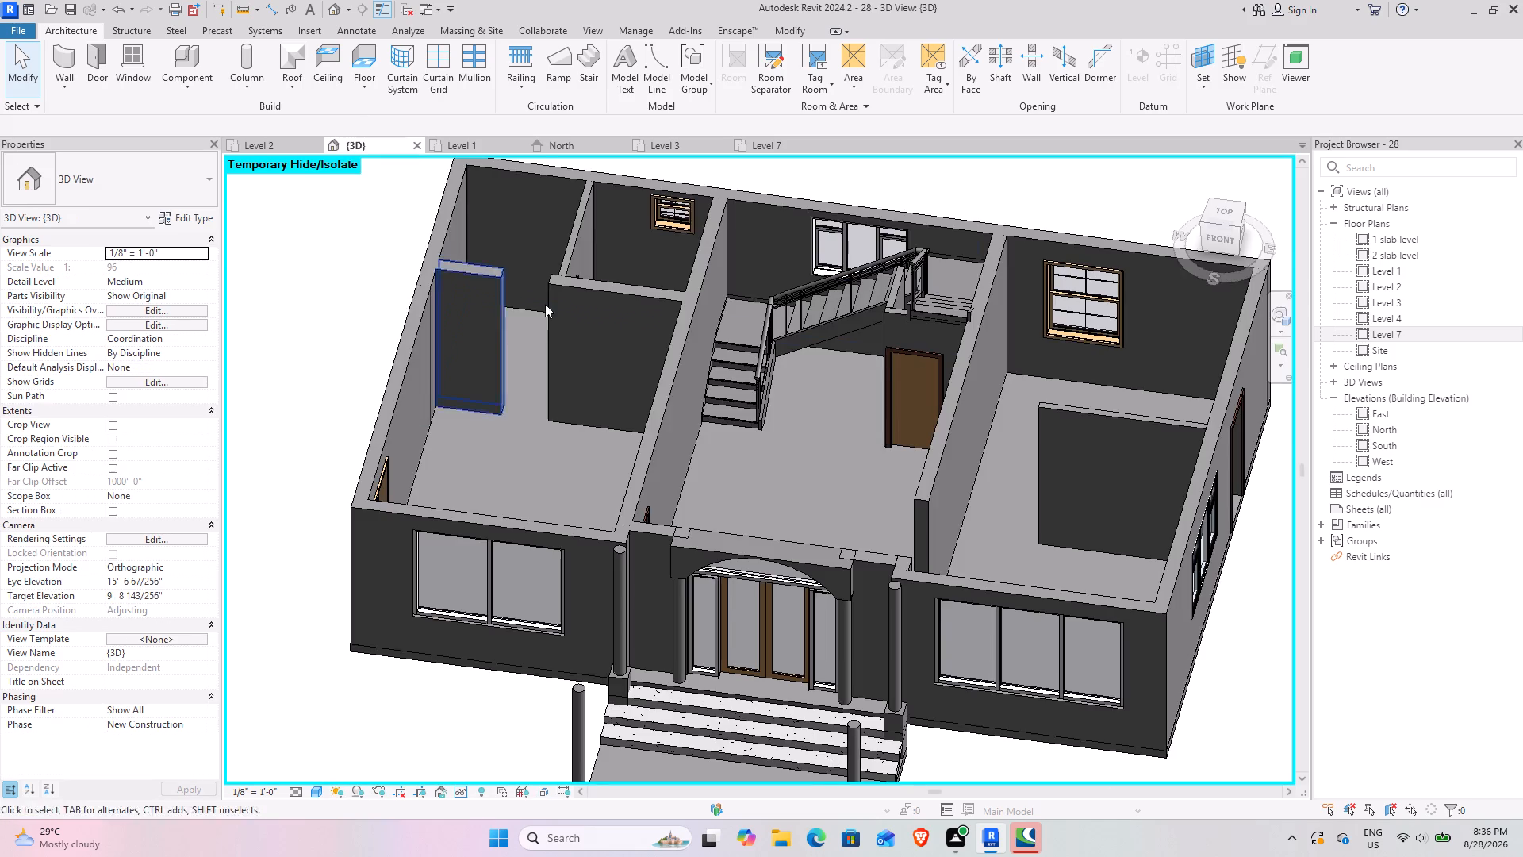
{"action": "scroll", "coordinate": [687, 405], "scroll_direction": "down", "scroll_amount": 6}
{"action": "middle_click_drag", "start_coordinate": [707, 417], "coordinate": [665, 415]}
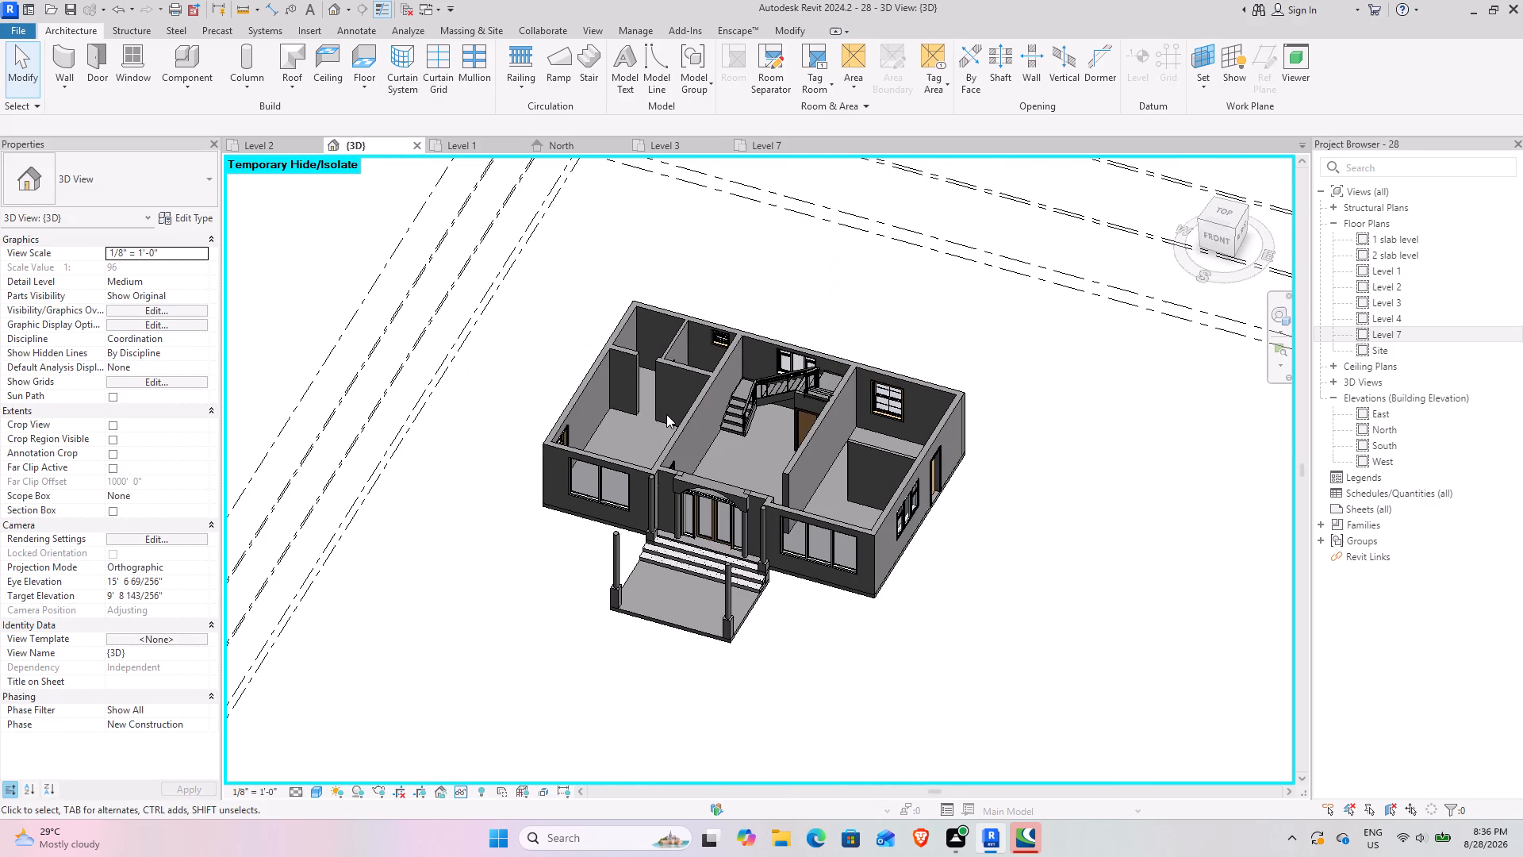
{"action": "type", "text": "hr"}
{"action": "left_click", "coordinate": [1013, 616]}
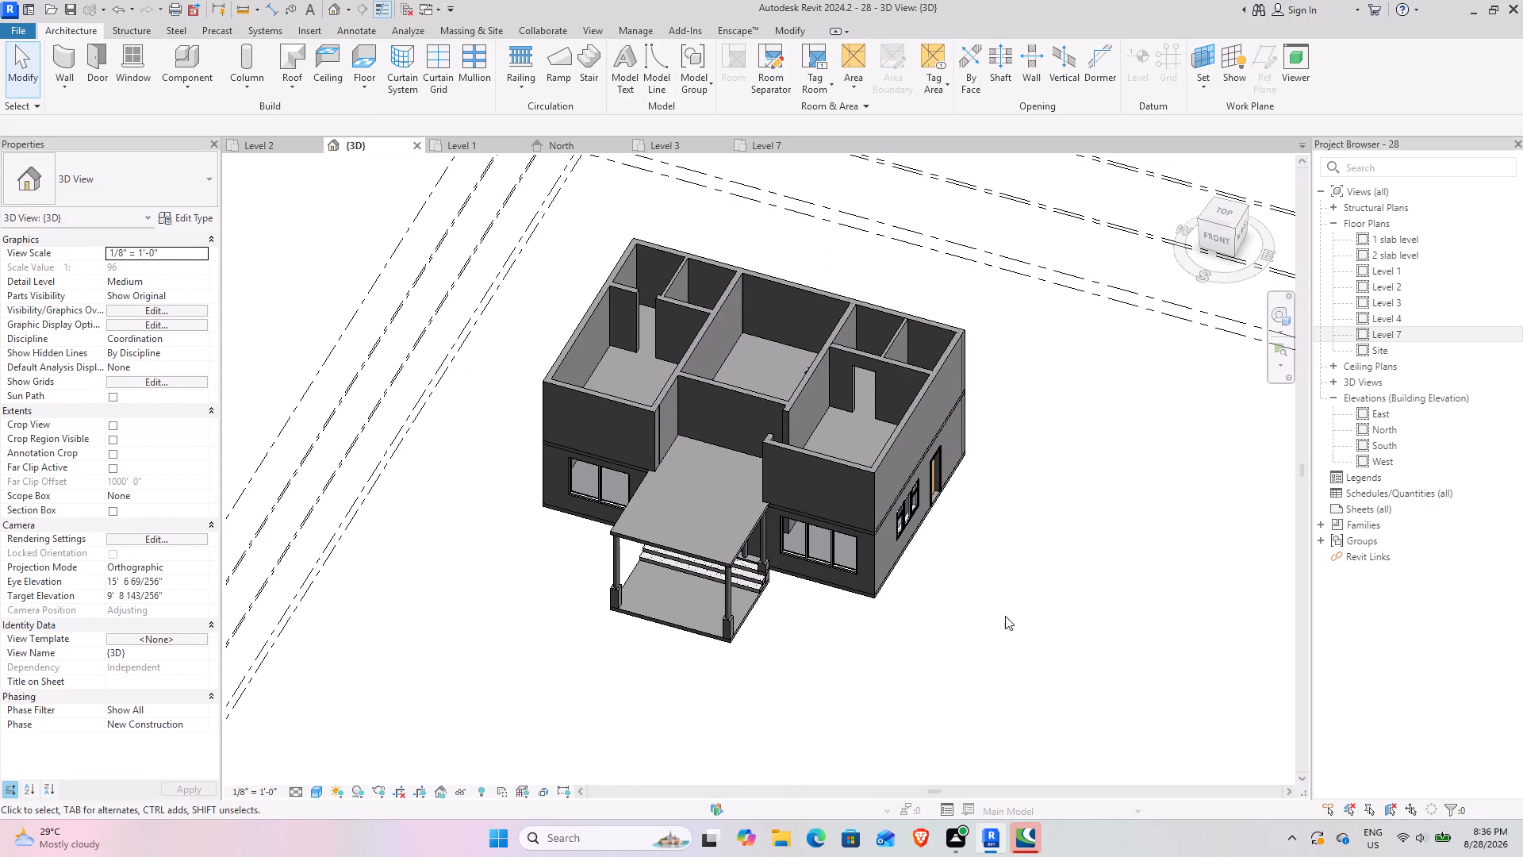
Compare the Level 2 plan's front window openings with the upper-floor front facade in the 3D view.
{"action": "middle_click_drag", "start_coordinate": [773, 619], "coordinate": [794, 395], "text": "shift"}
{"action": "middle_click_drag", "start_coordinate": [813, 444], "coordinate": [761, 459], "text": "shift"}
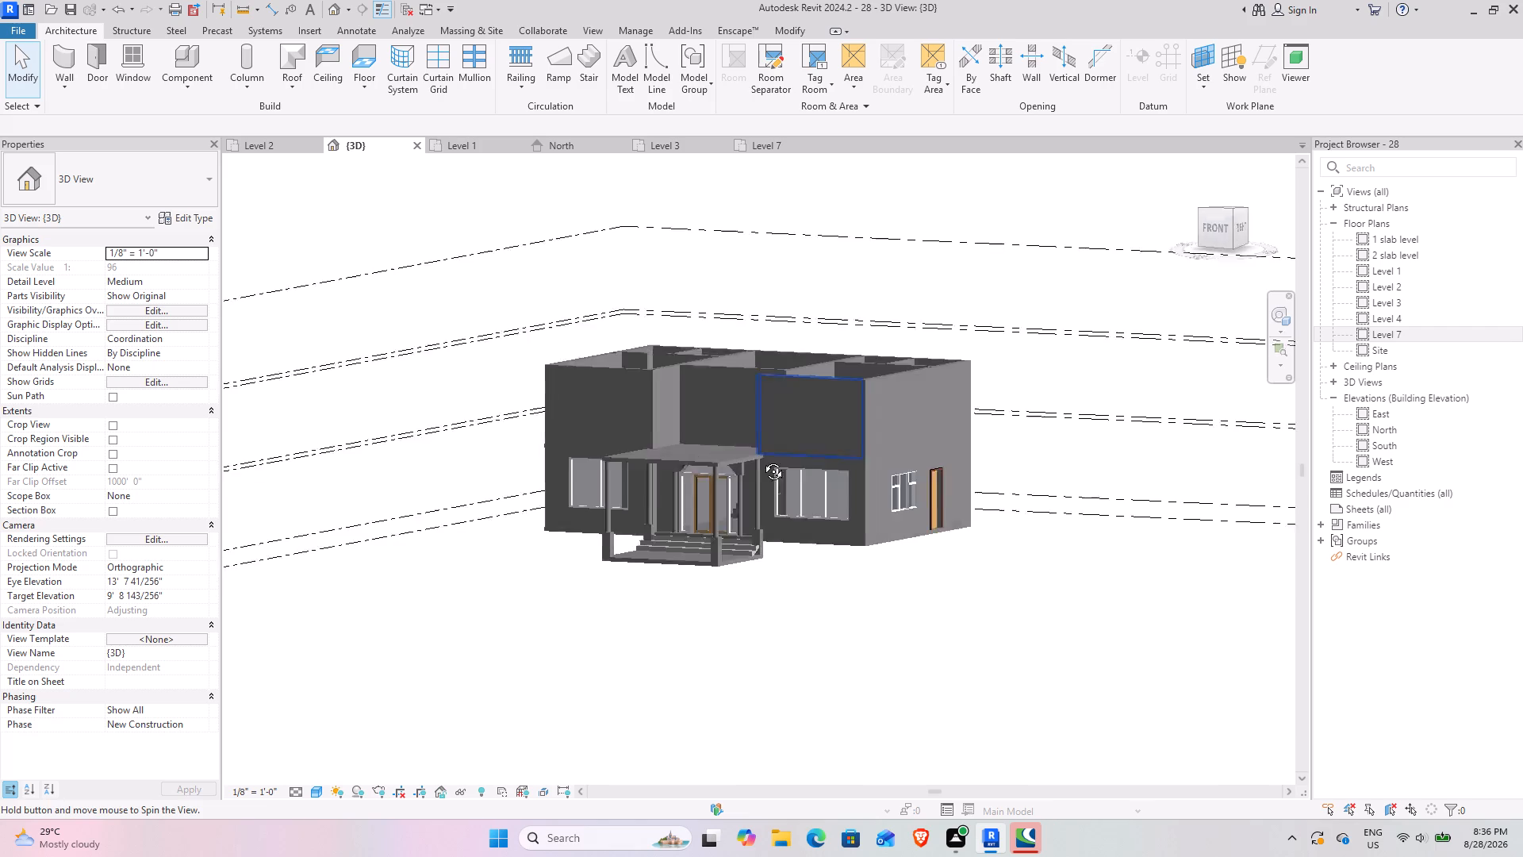
{"action": "middle_click_drag", "start_coordinate": [761, 459], "coordinate": [727, 525], "text": "shift"}
{"action": "scroll", "coordinate": [648, 471], "scroll_direction": "up", "scroll_amount": 3}
{"action": "left_click", "coordinate": [273, 140]}
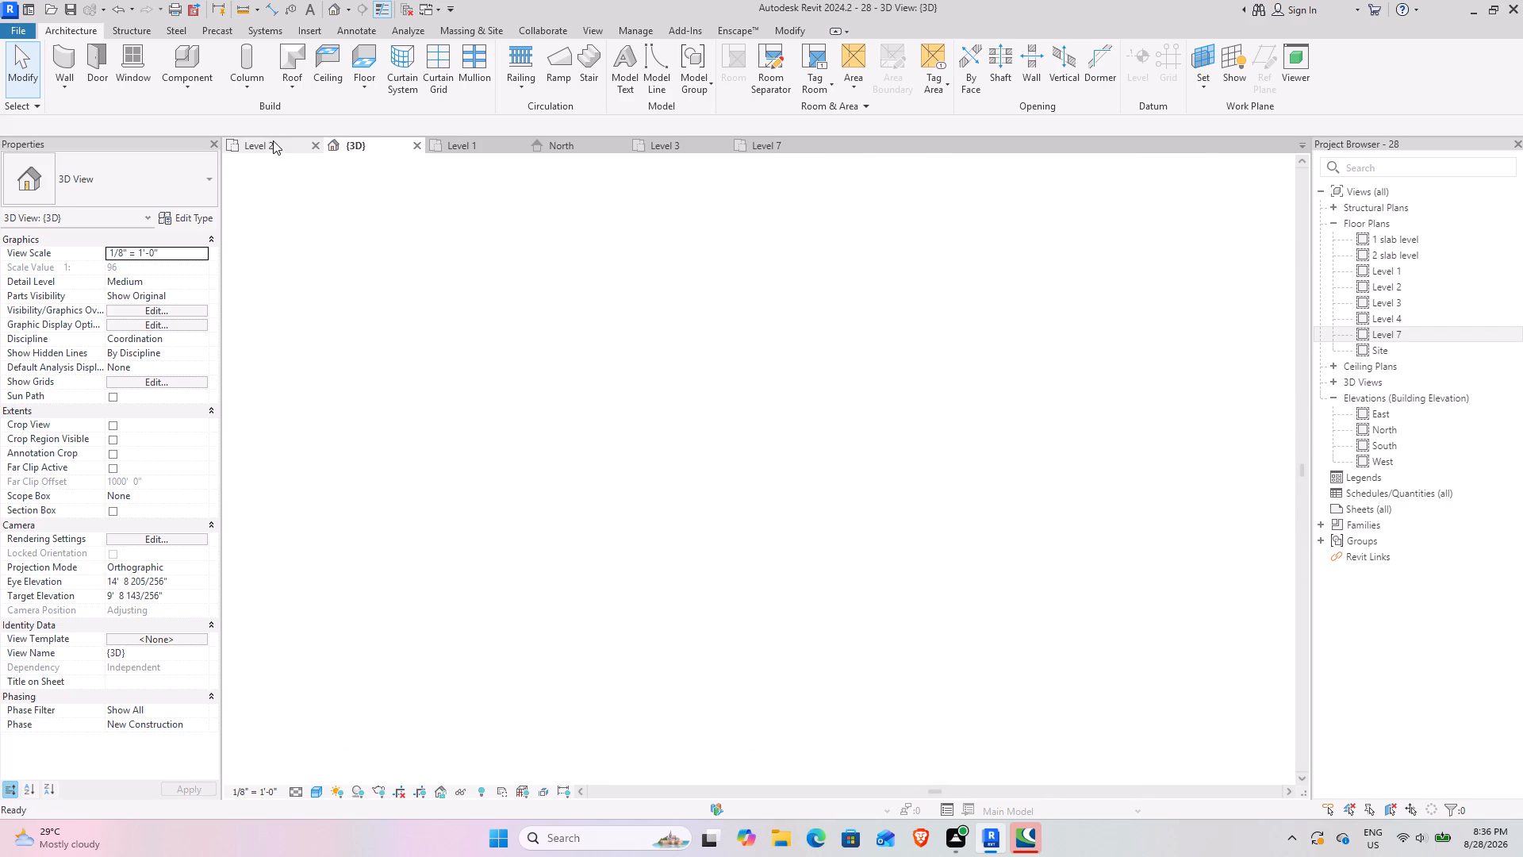
{"action": "scroll", "coordinate": [673, 481], "scroll_direction": "down", "scroll_amount": 4}
{"action": "scroll", "coordinate": [564, 533], "scroll_direction": "up", "scroll_amount": 5}
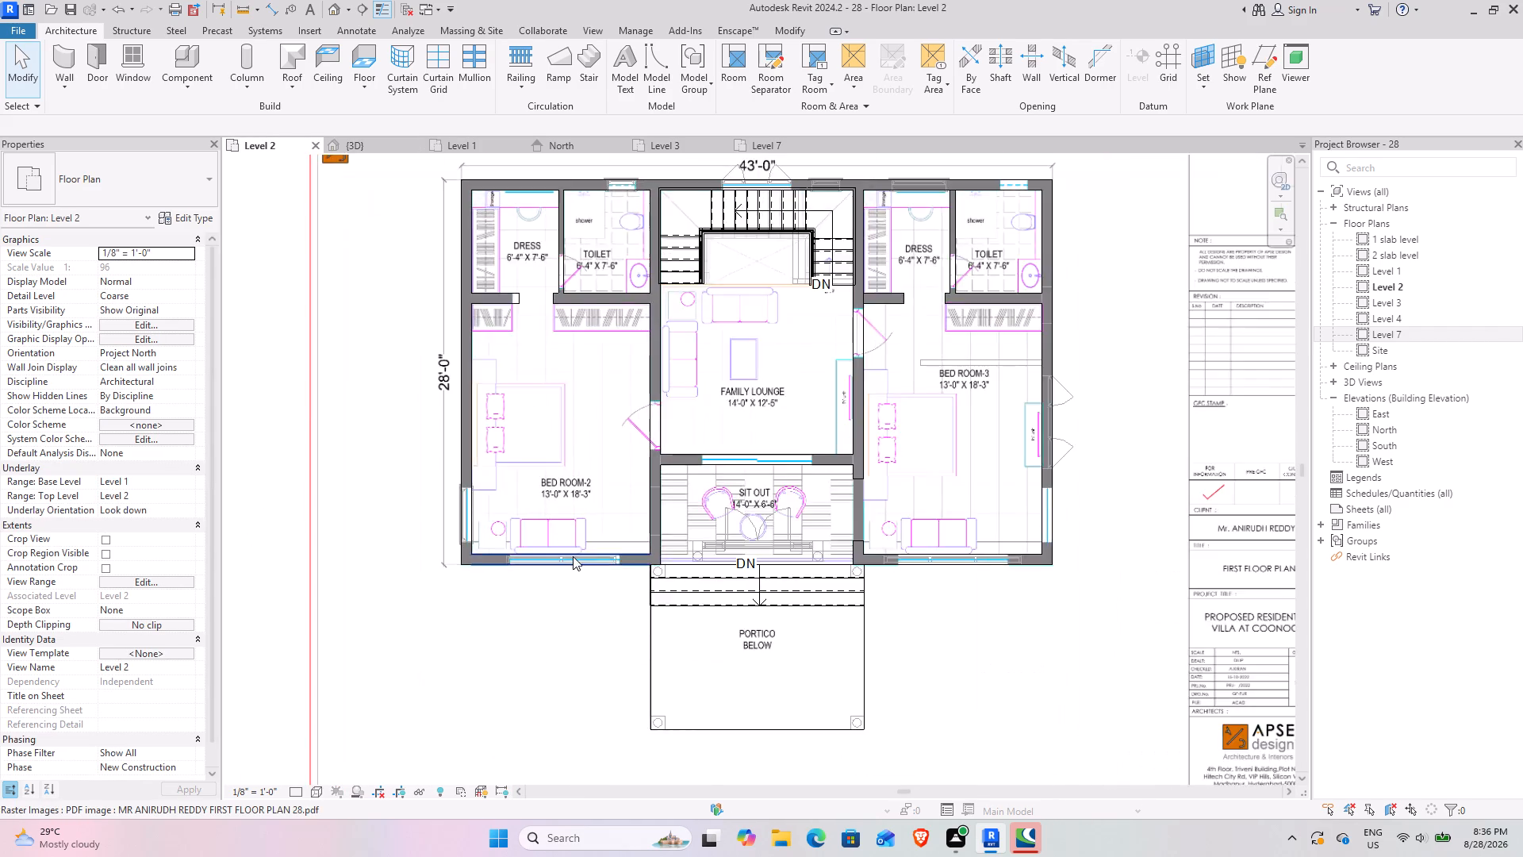
{"action": "scroll", "coordinate": [573, 556], "scroll_direction": "up", "scroll_amount": 3}
{"action": "scroll", "coordinate": [580, 519], "scroll_direction": "down", "scroll_amount": 3}
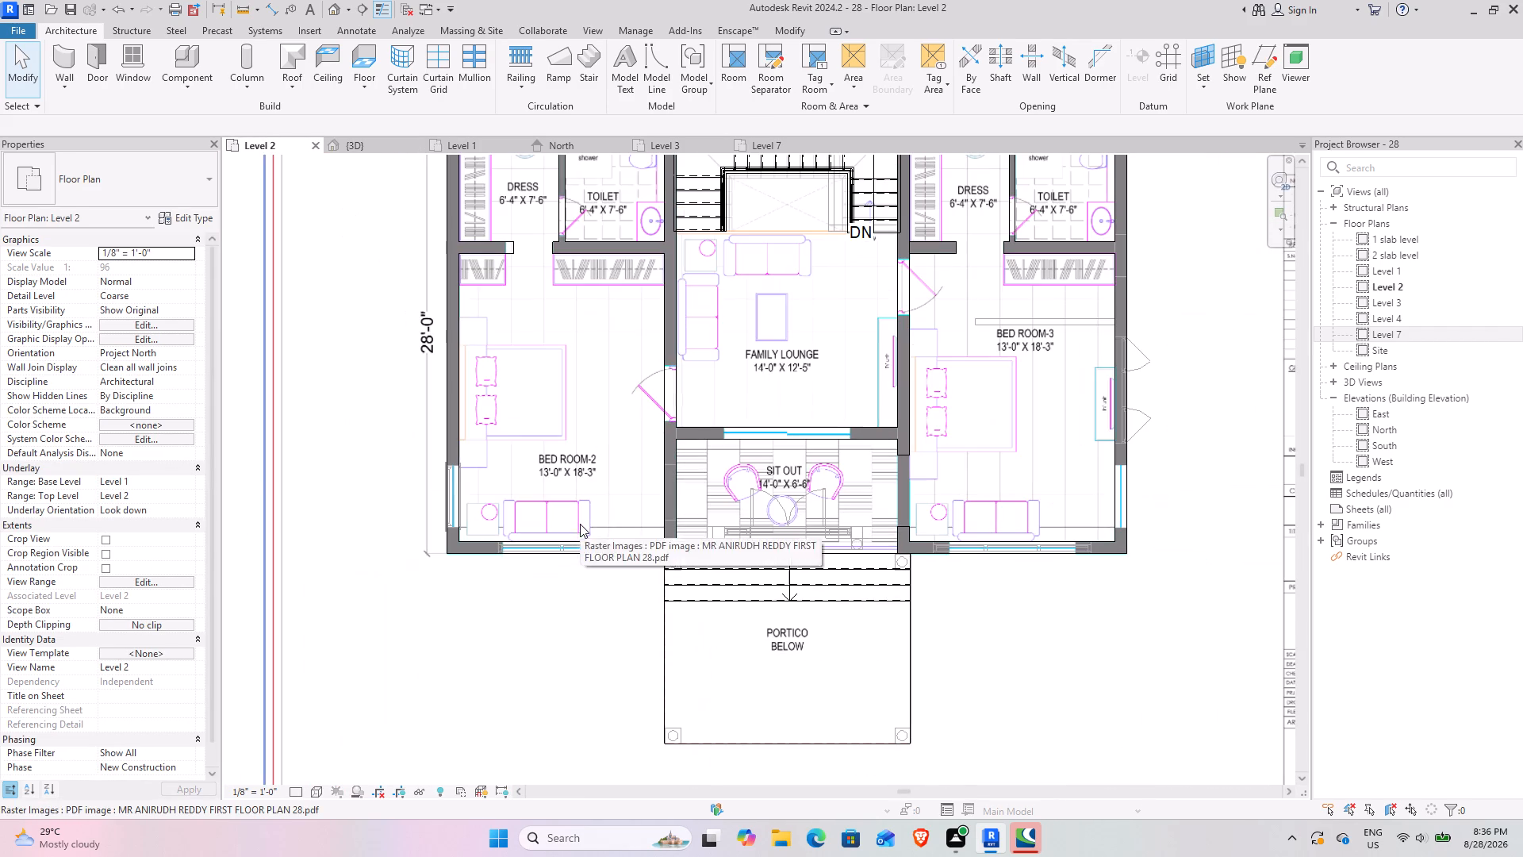
{"action": "scroll", "coordinate": [550, 589], "scroll_direction": "down", "scroll_amount": 4}
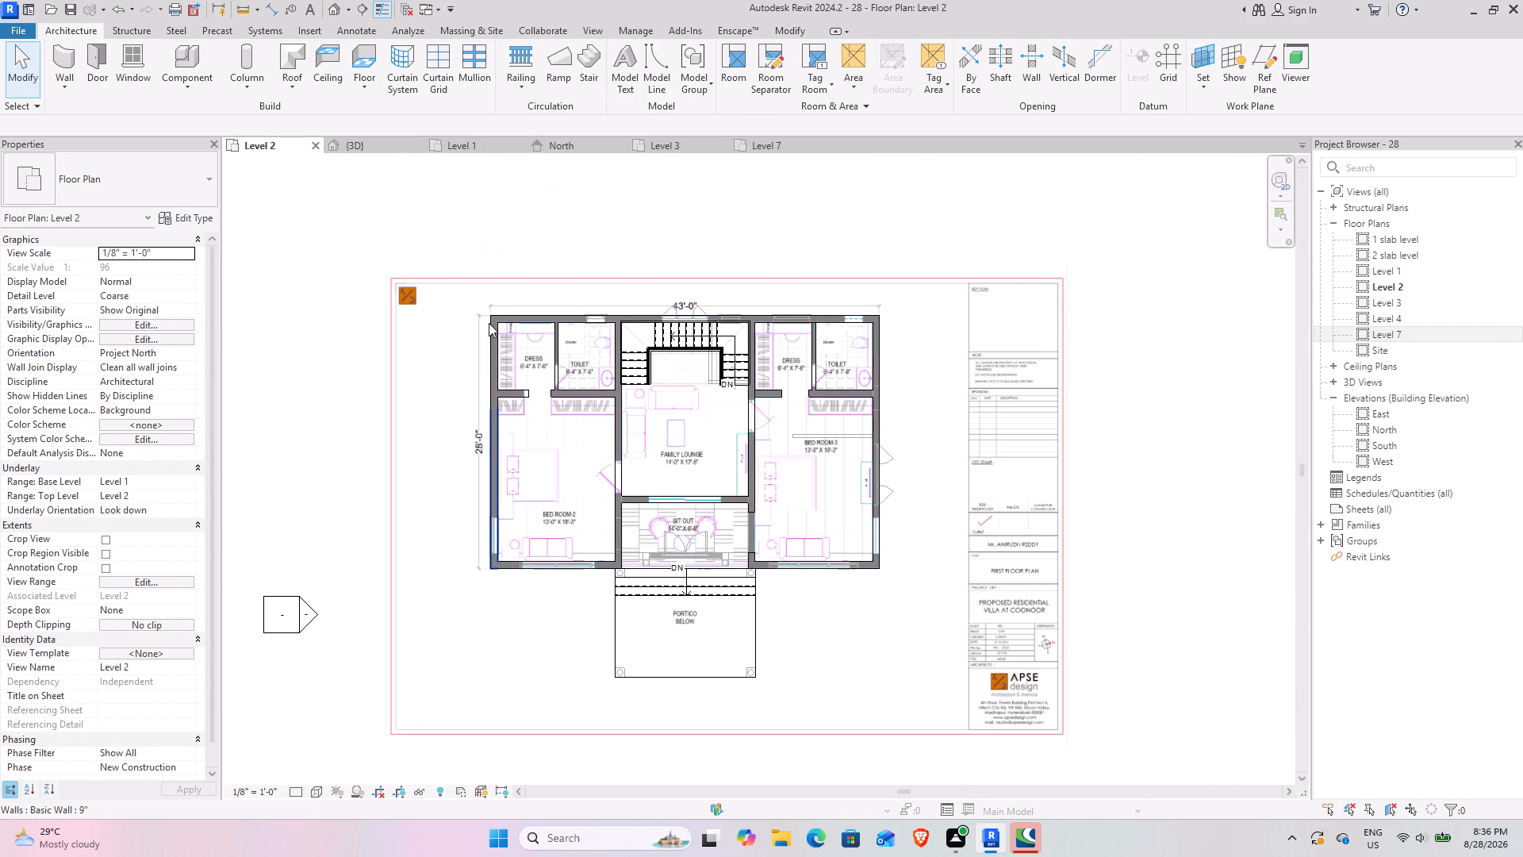
{"action": "left_click", "coordinate": [355, 142]}
{"action": "middle_click_drag", "start_coordinate": [544, 511], "coordinate": [617, 485], "text": "shift"}
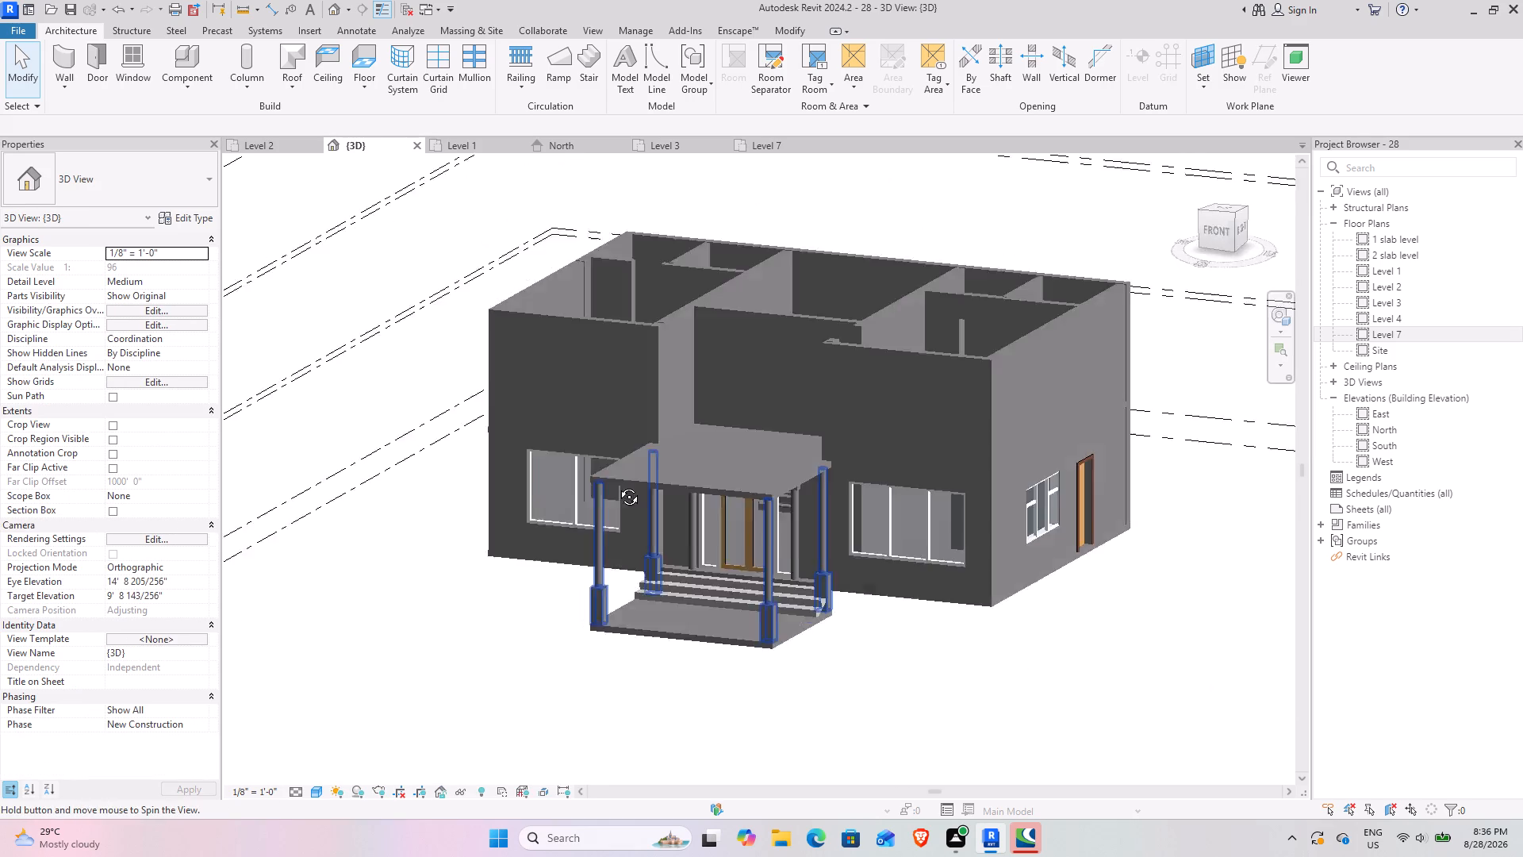
{"action": "middle_click_drag", "start_coordinate": [617, 485], "coordinate": [662, 413], "text": "shift"}
{"action": "middle_click_drag", "start_coordinate": [696, 461], "coordinate": [742, 484], "text": "shift"}
Copy the two front Storefront curtain walls and the Level 1 bedroom's side double-hung window, and paste them aligned to Level 2.
{"action": "left_click", "coordinate": [601, 525]}
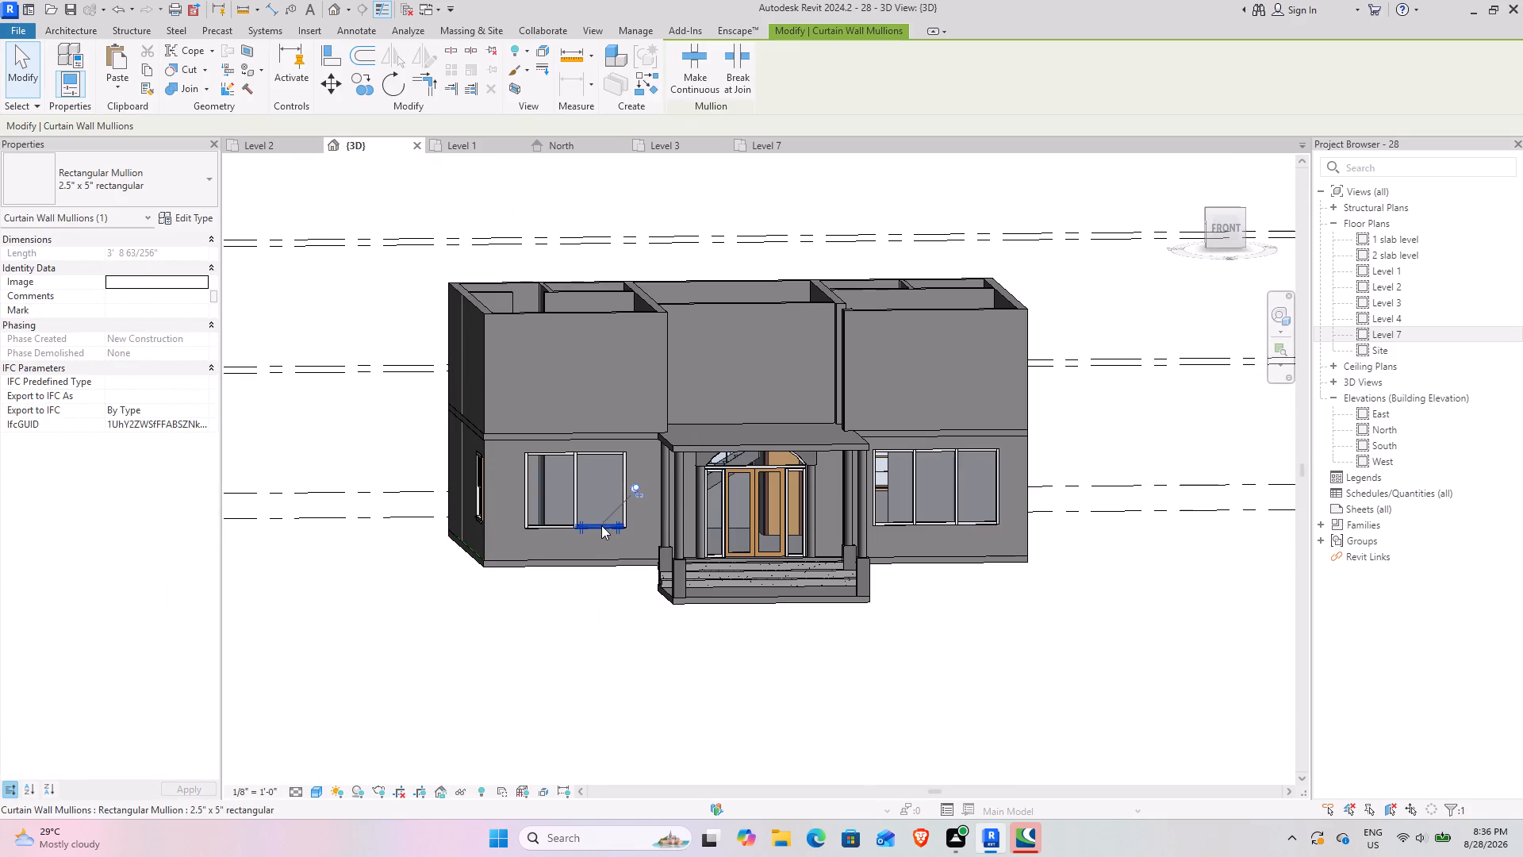
{"action": "left_click", "coordinate": [601, 588]}
{"action": "left_click", "coordinate": [569, 485]}
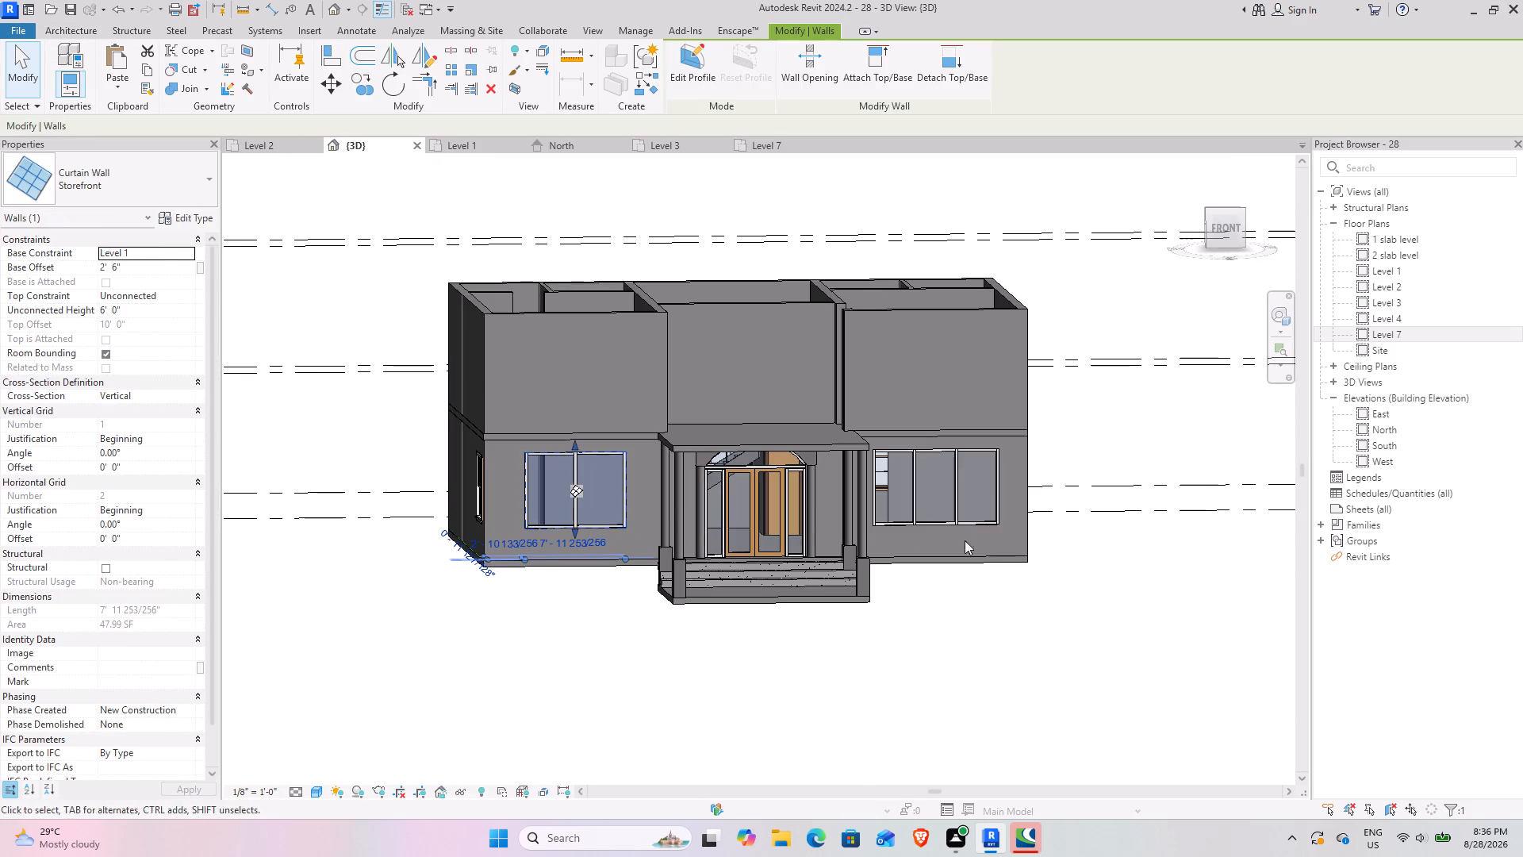
{"action": "left_click", "coordinate": [992, 482], "text": "ctrl"}
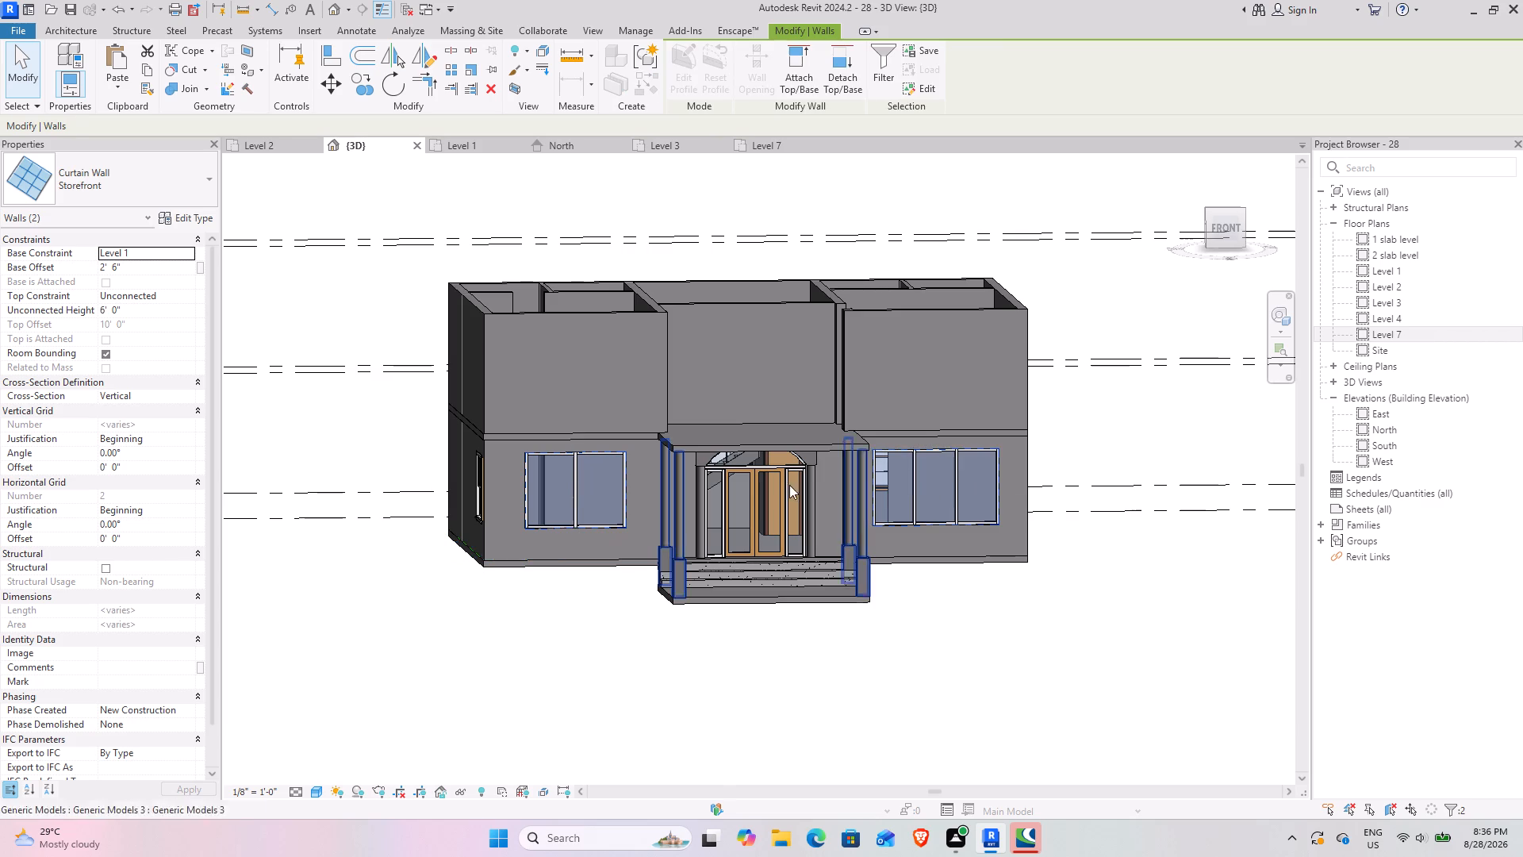
{"action": "middle_click_drag", "start_coordinate": [509, 506], "coordinate": [570, 520], "text": "shift"}
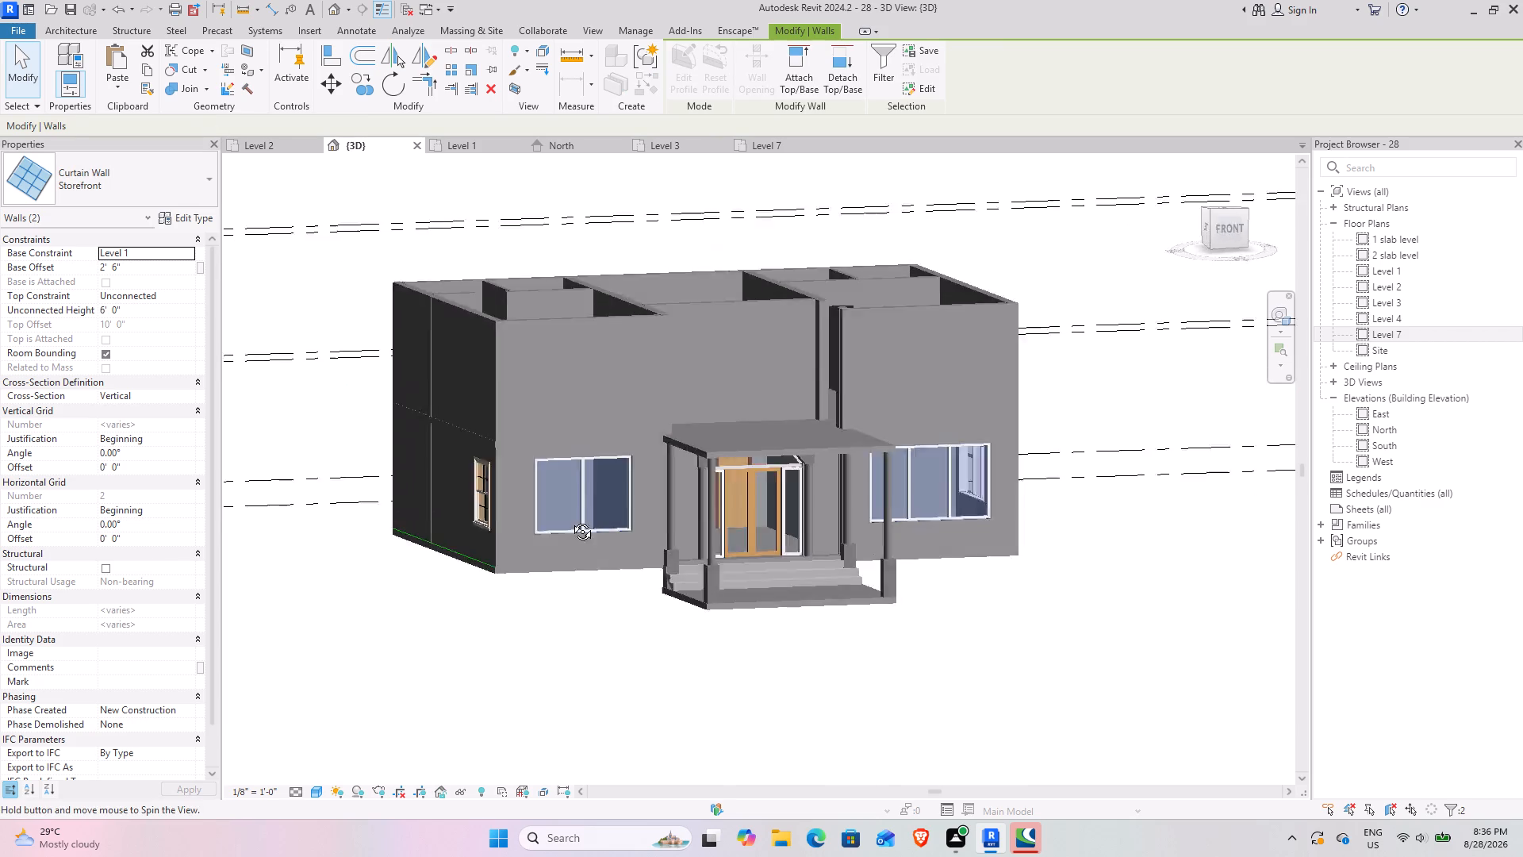
{"action": "middle_click_drag", "start_coordinate": [570, 520], "coordinate": [696, 524], "text": "shift"}
{"action": "left_click", "coordinate": [600, 530], "text": "ctrl"}
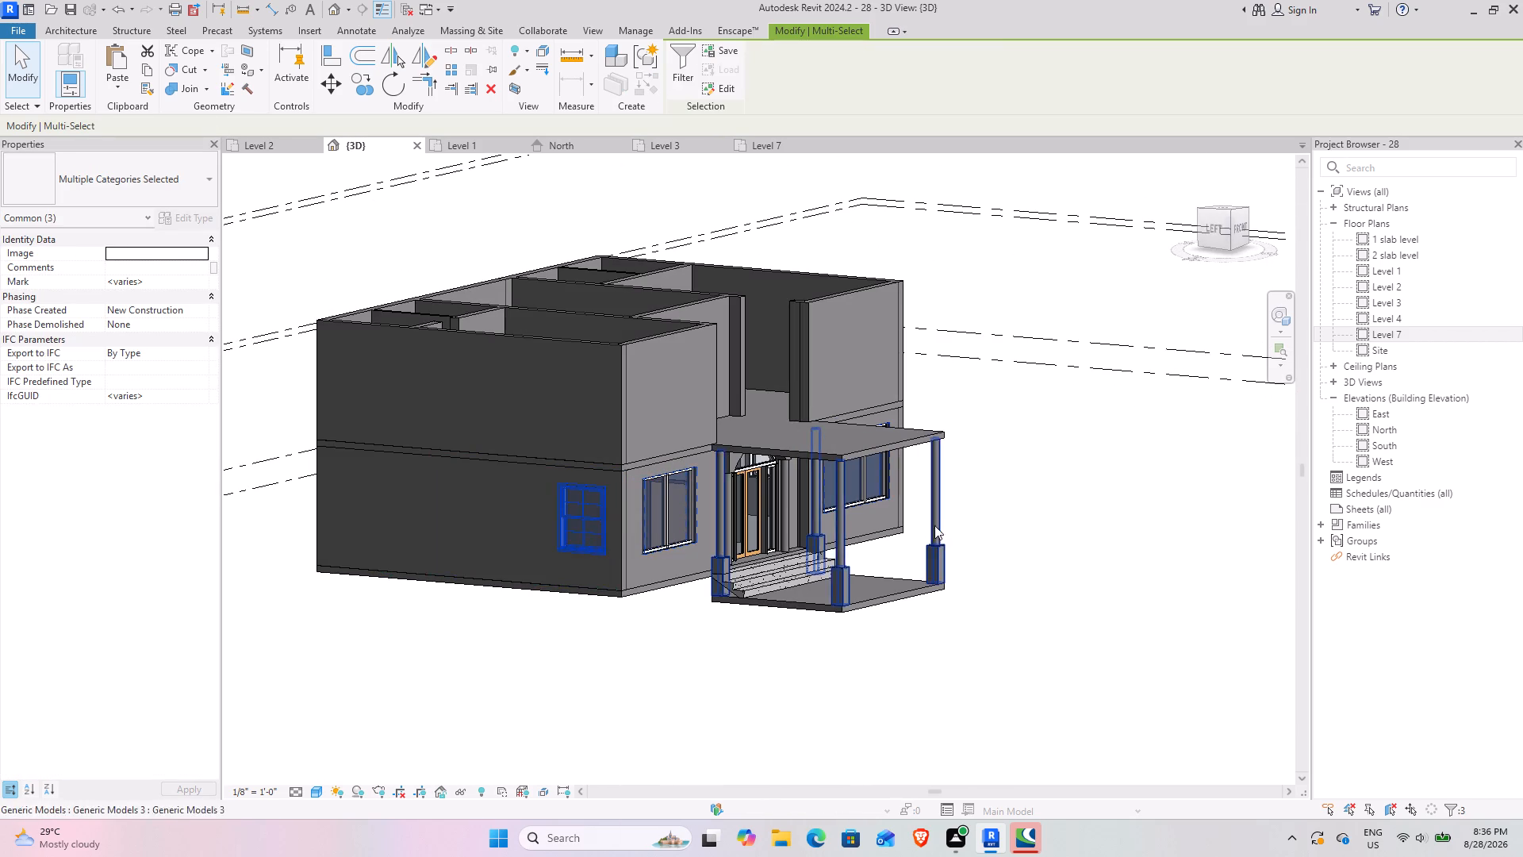
{"action": "middle_click_drag", "start_coordinate": [934, 525], "coordinate": [444, 576], "text": "shift"}
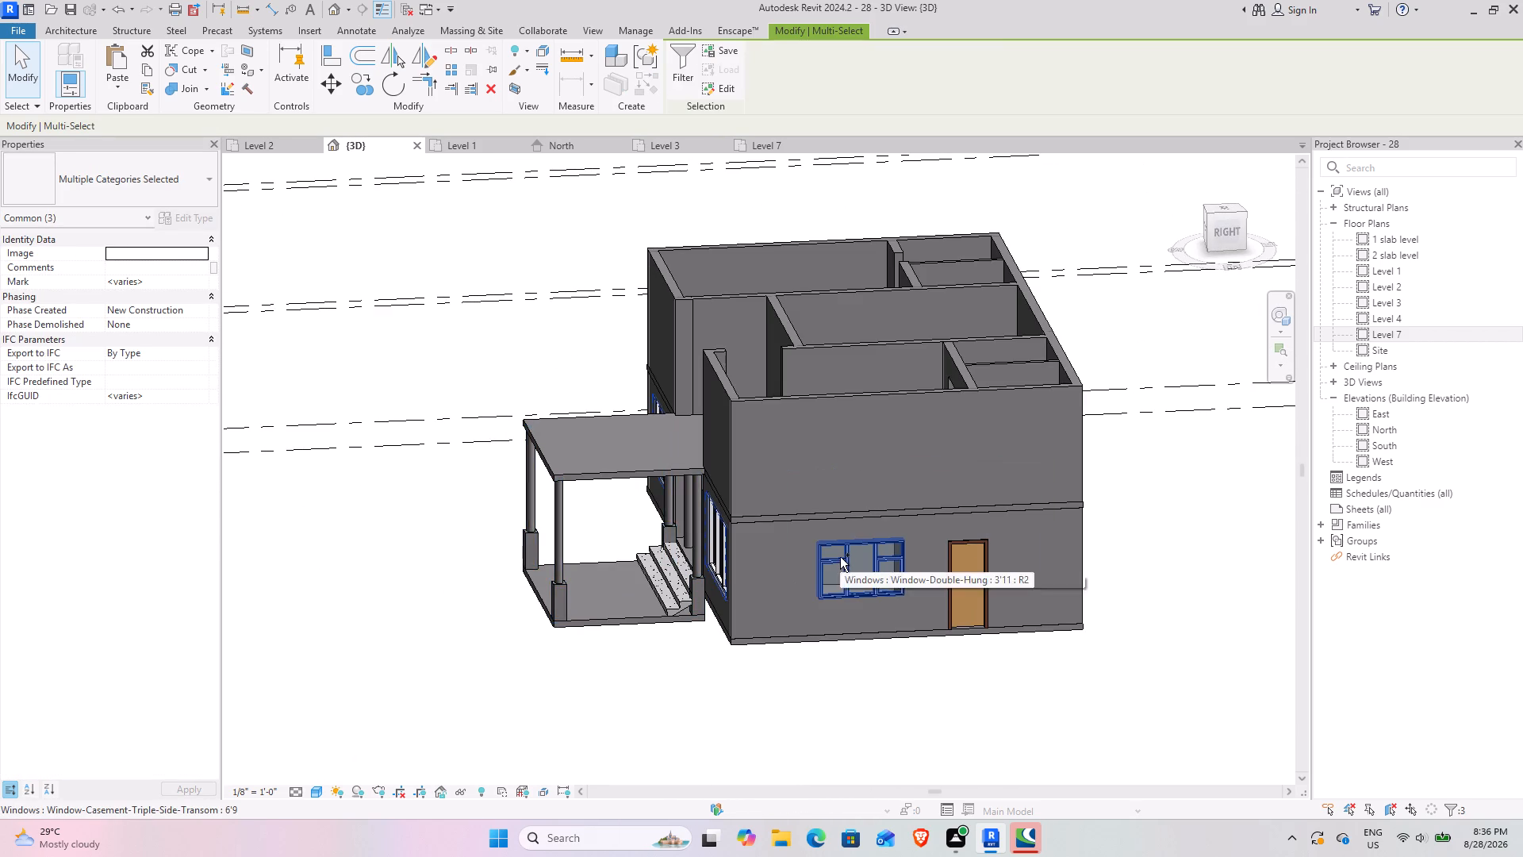
{"action": "left_click", "coordinate": [840, 557], "text": "ctrl"}
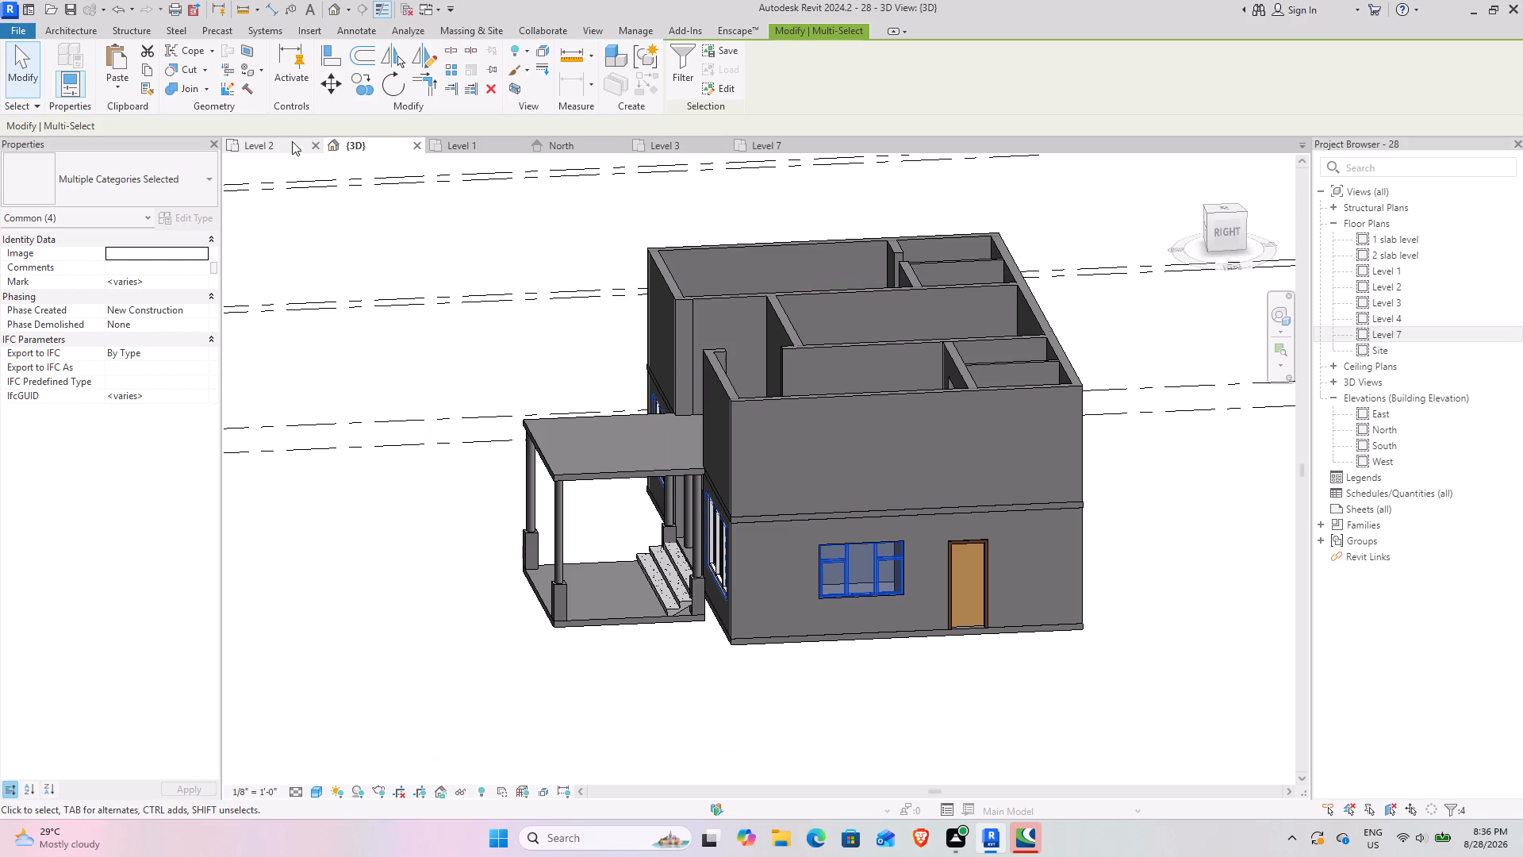
{"action": "left_click", "coordinate": [246, 152]}
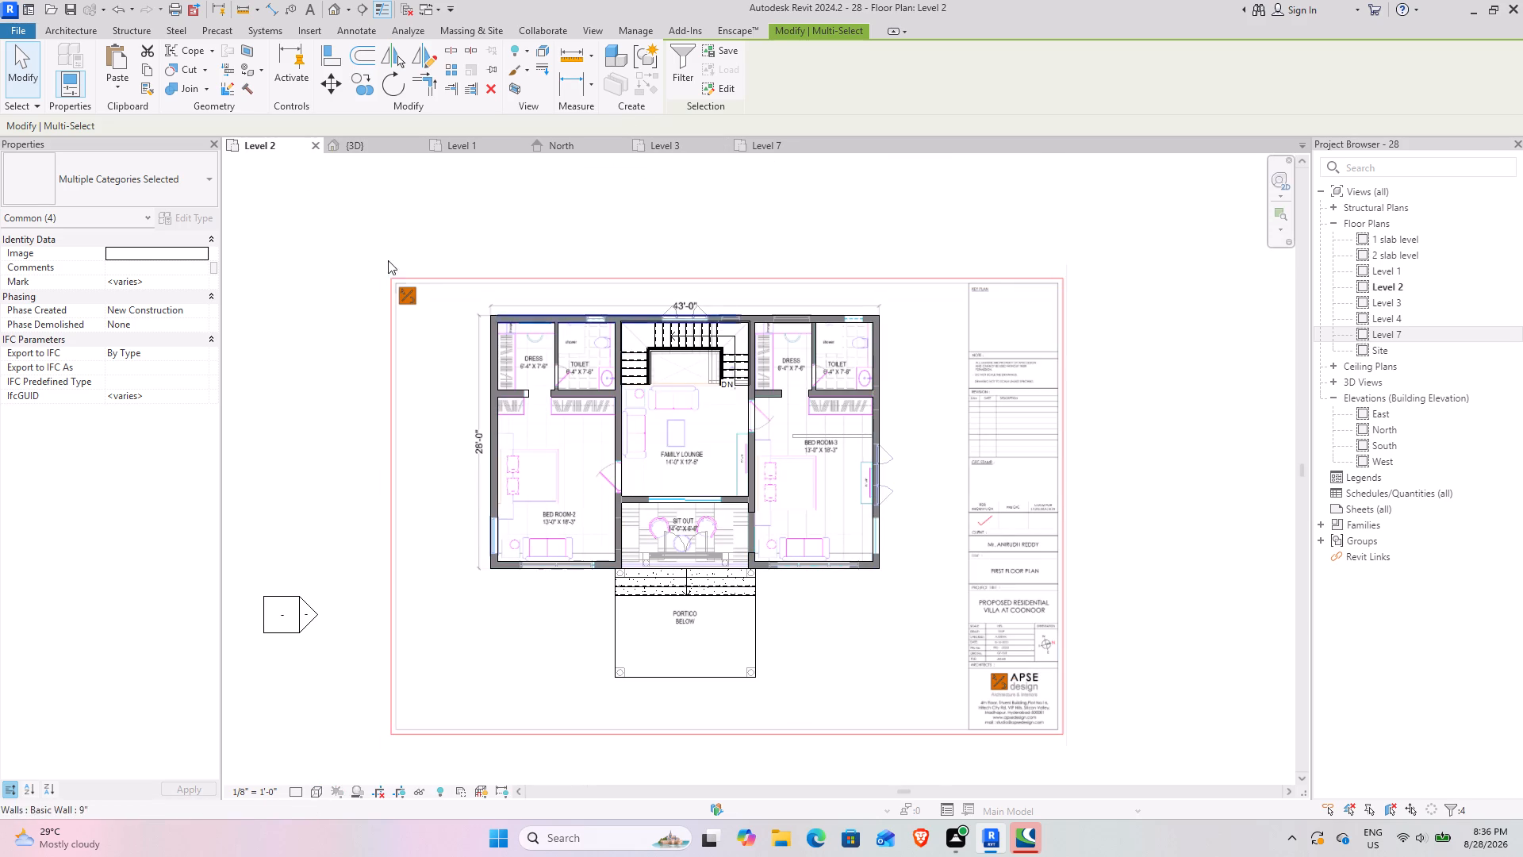
{"action": "left_click", "coordinate": [359, 147]}
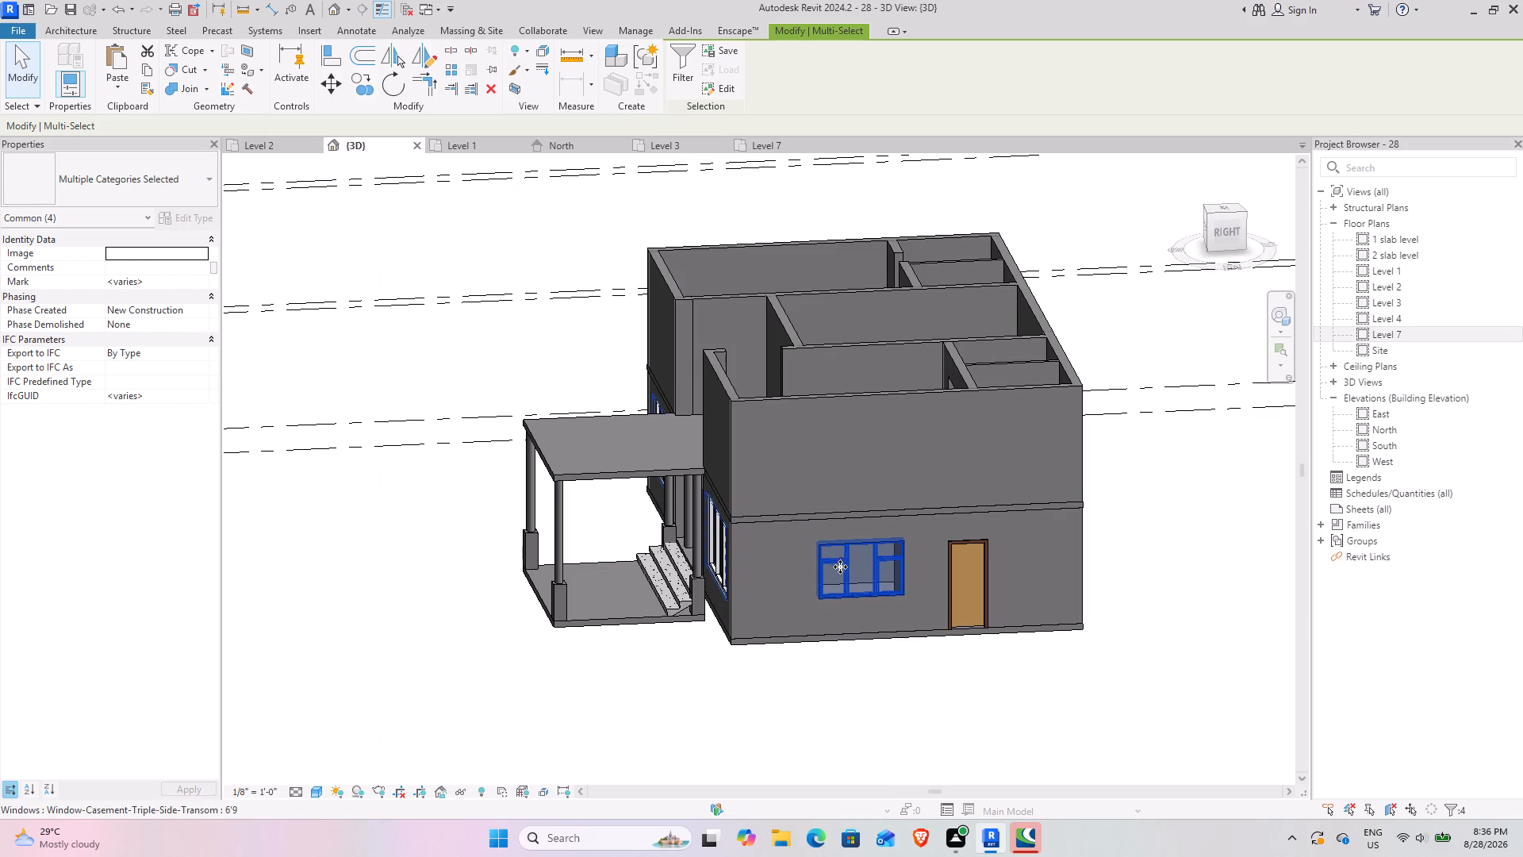
{"action": "left_click", "coordinate": [854, 548], "text": "shift"}
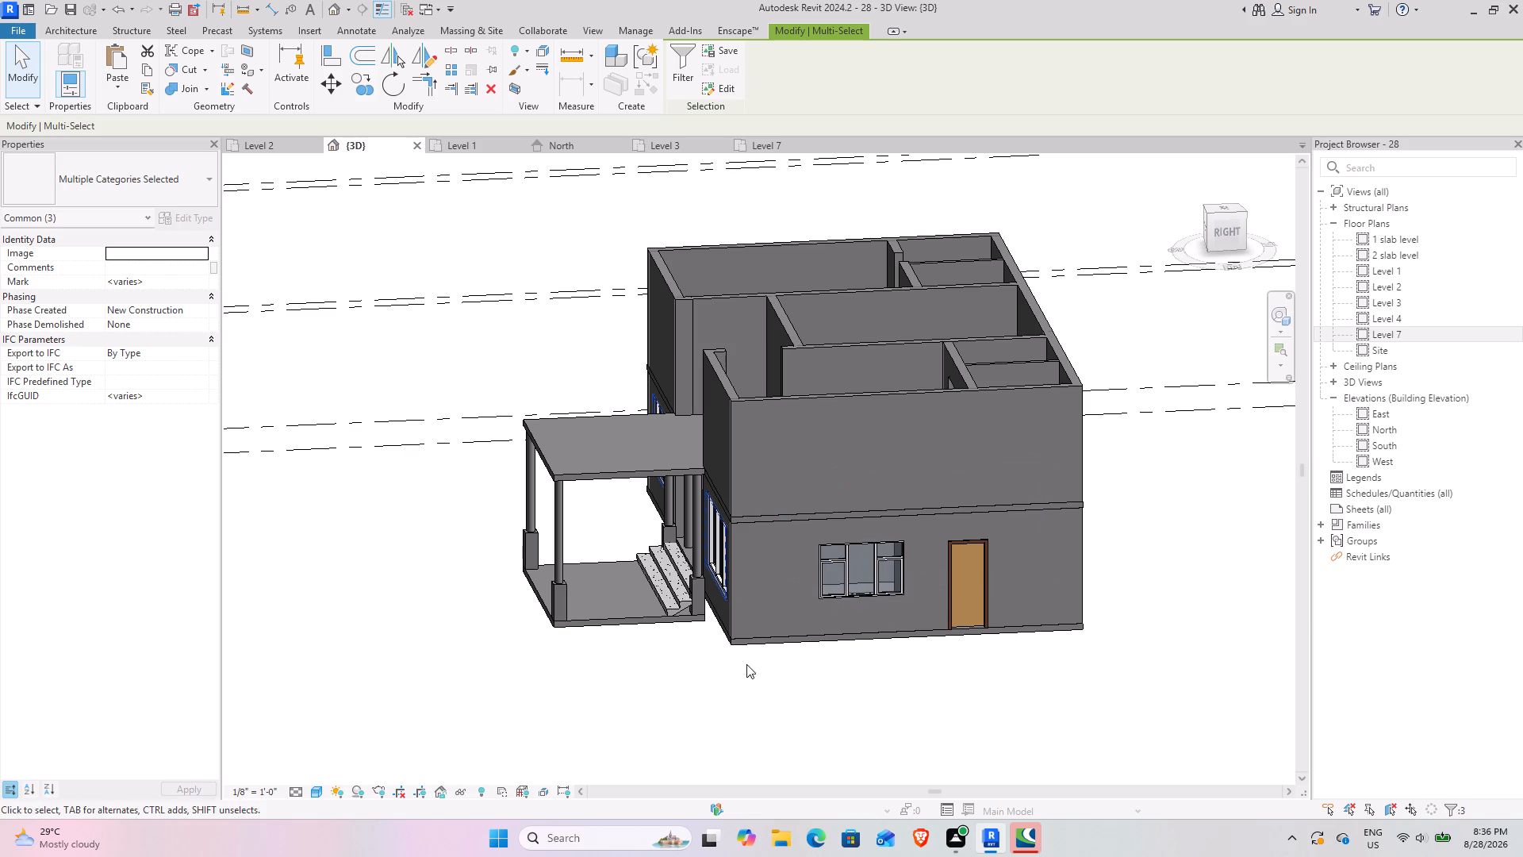
{"action": "scroll", "coordinate": [714, 637], "scroll_direction": "down", "scroll_amount": 4}
{"action": "middle_click_drag", "start_coordinate": [664, 624], "coordinate": [1007, 640], "text": "shift"}
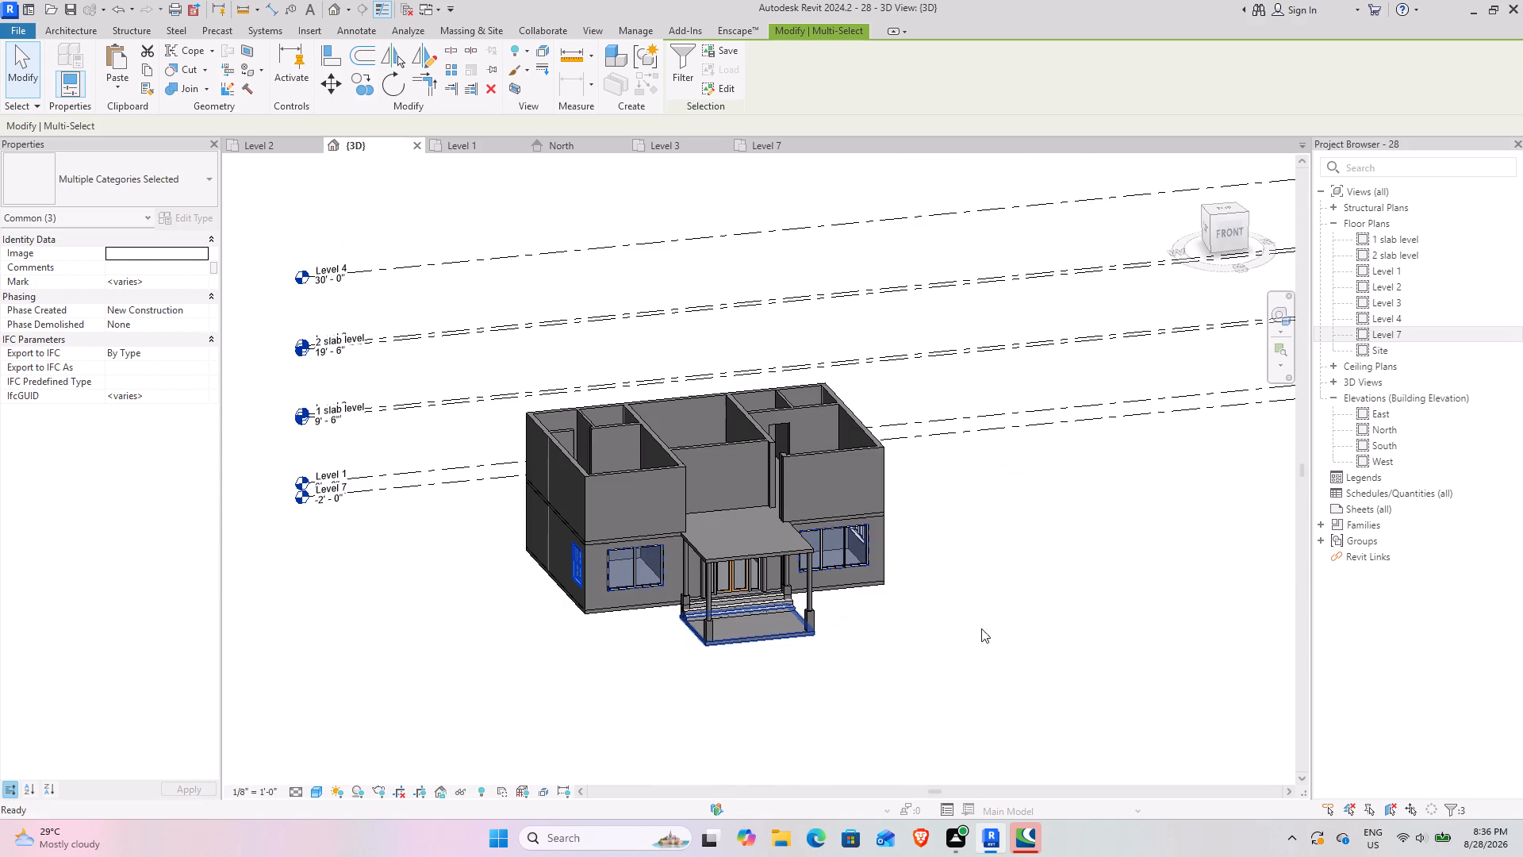
{"action": "left_click", "coordinate": [138, 75]}
{"action": "left_click", "coordinate": [114, 93]}
{"action": "left_click", "coordinate": [148, 148]}
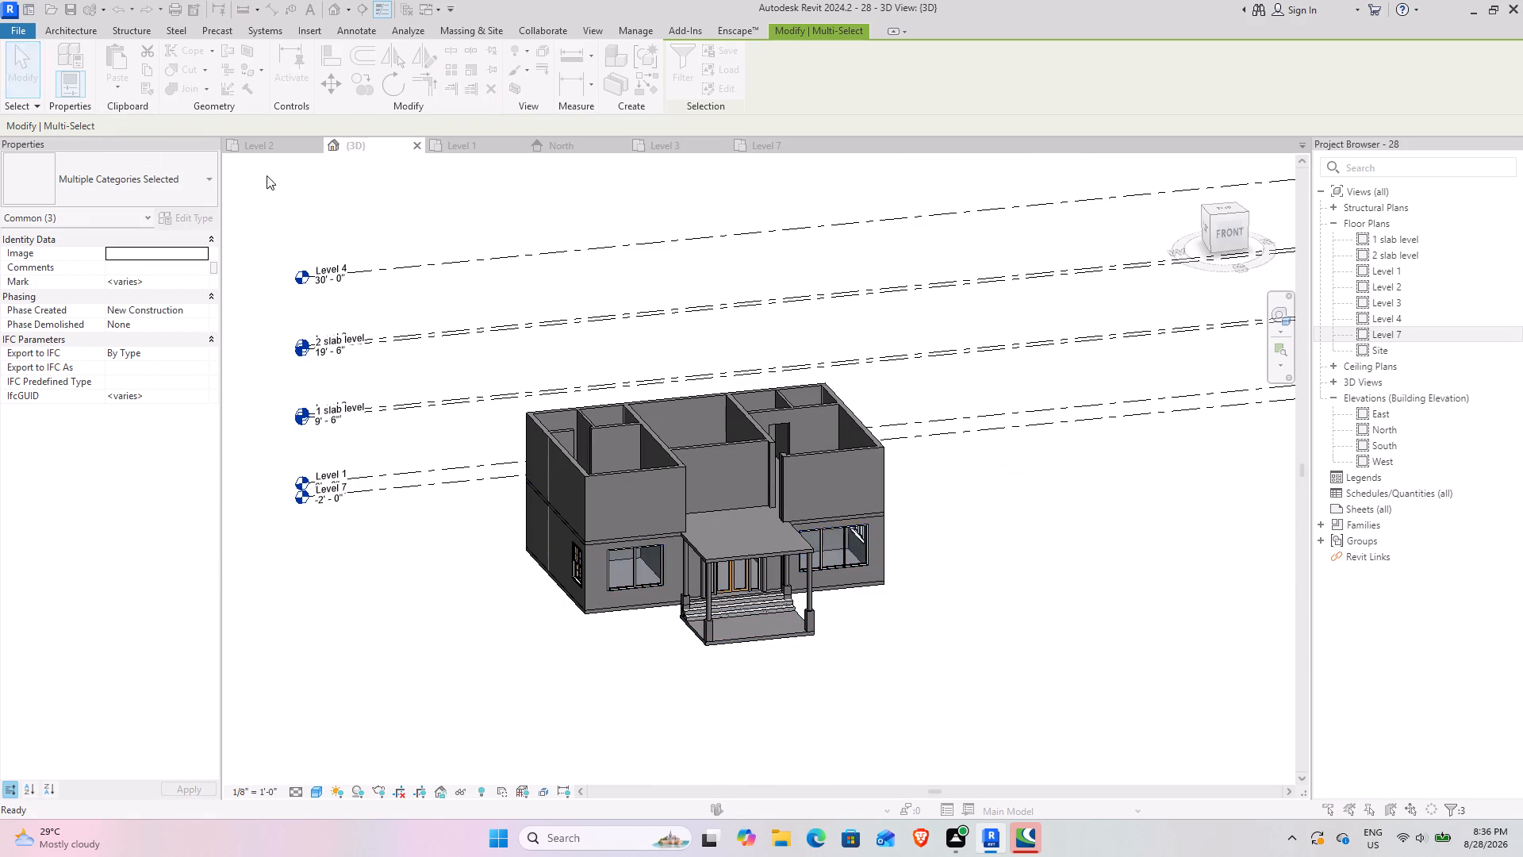
{"action": "left_click", "coordinate": [698, 344]}
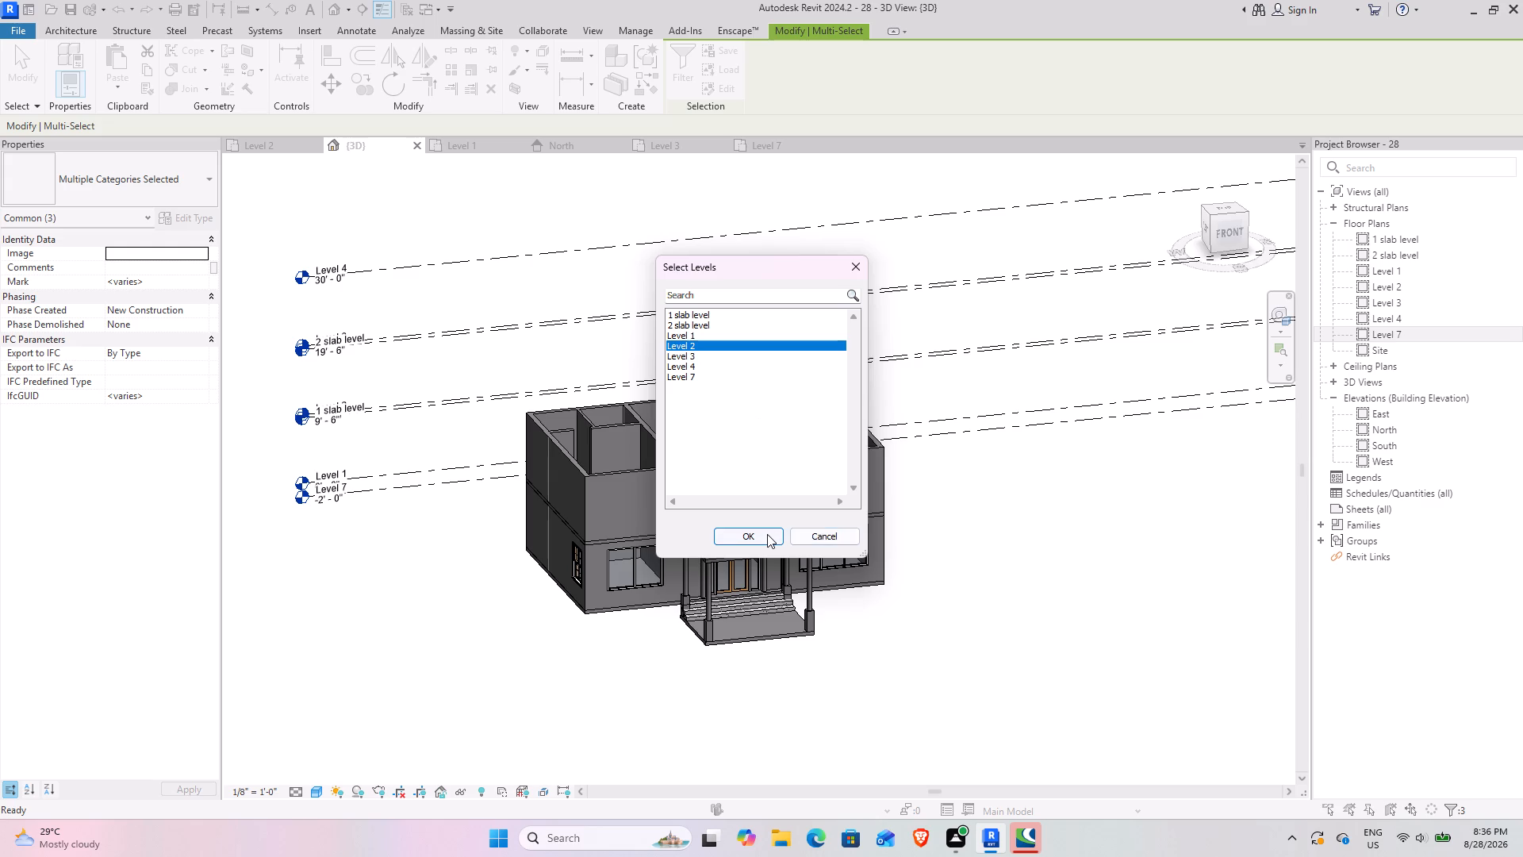
{"action": "left_click", "coordinate": [767, 534]}
{"action": "left_click", "coordinate": [861, 733]}
{"action": "middle_click_drag", "start_coordinate": [626, 678], "coordinate": [669, 662], "text": "shift"}
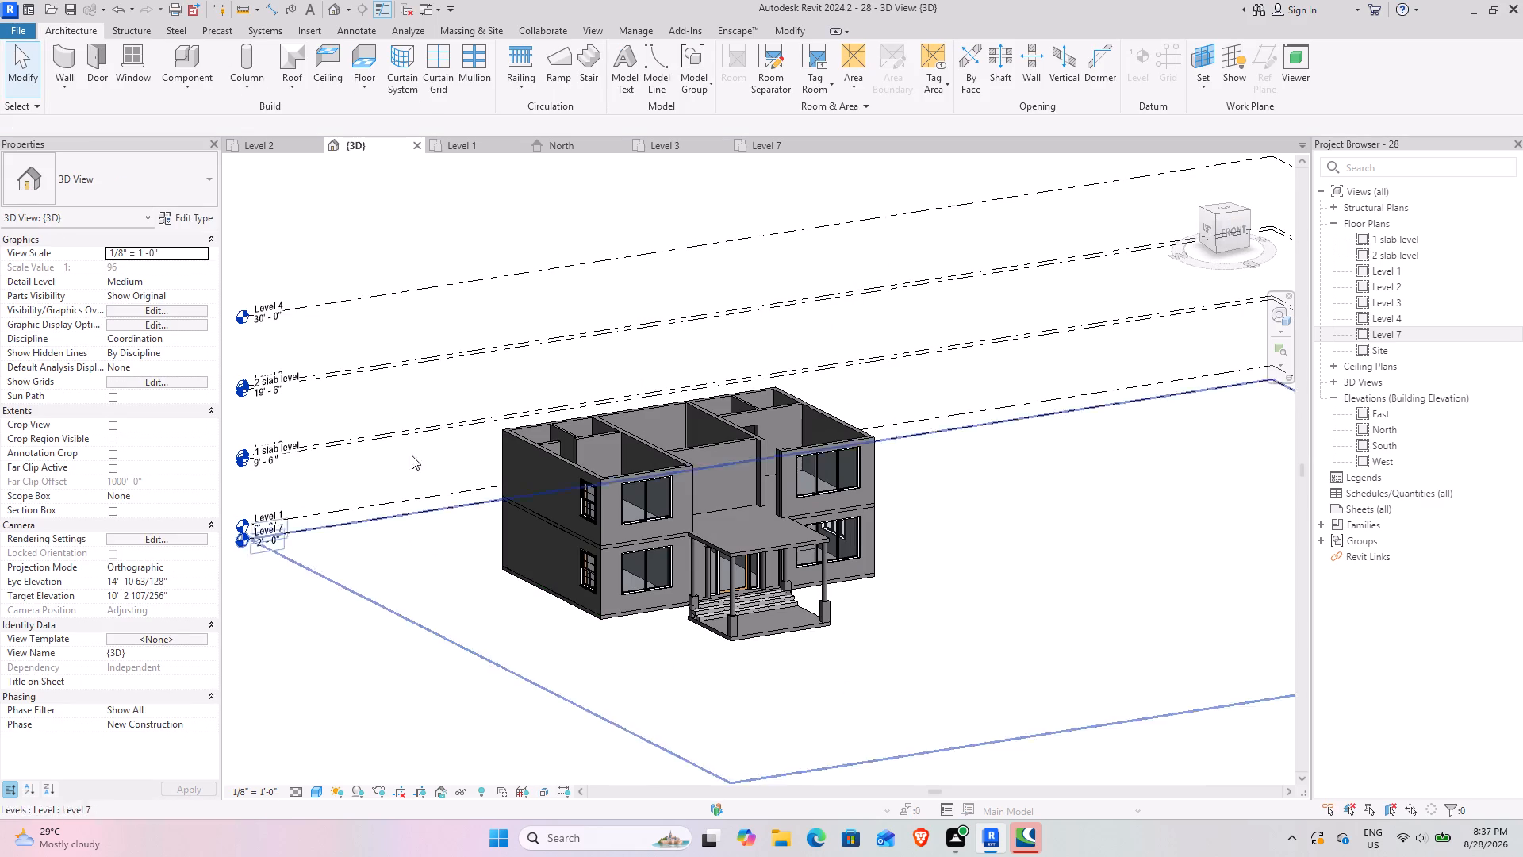
Check the pasted Level 2 windows against the Bed Room-2 and Bed Room-3 openings in plan and on the 3D facade.
{"action": "left_click", "coordinate": [257, 148]}
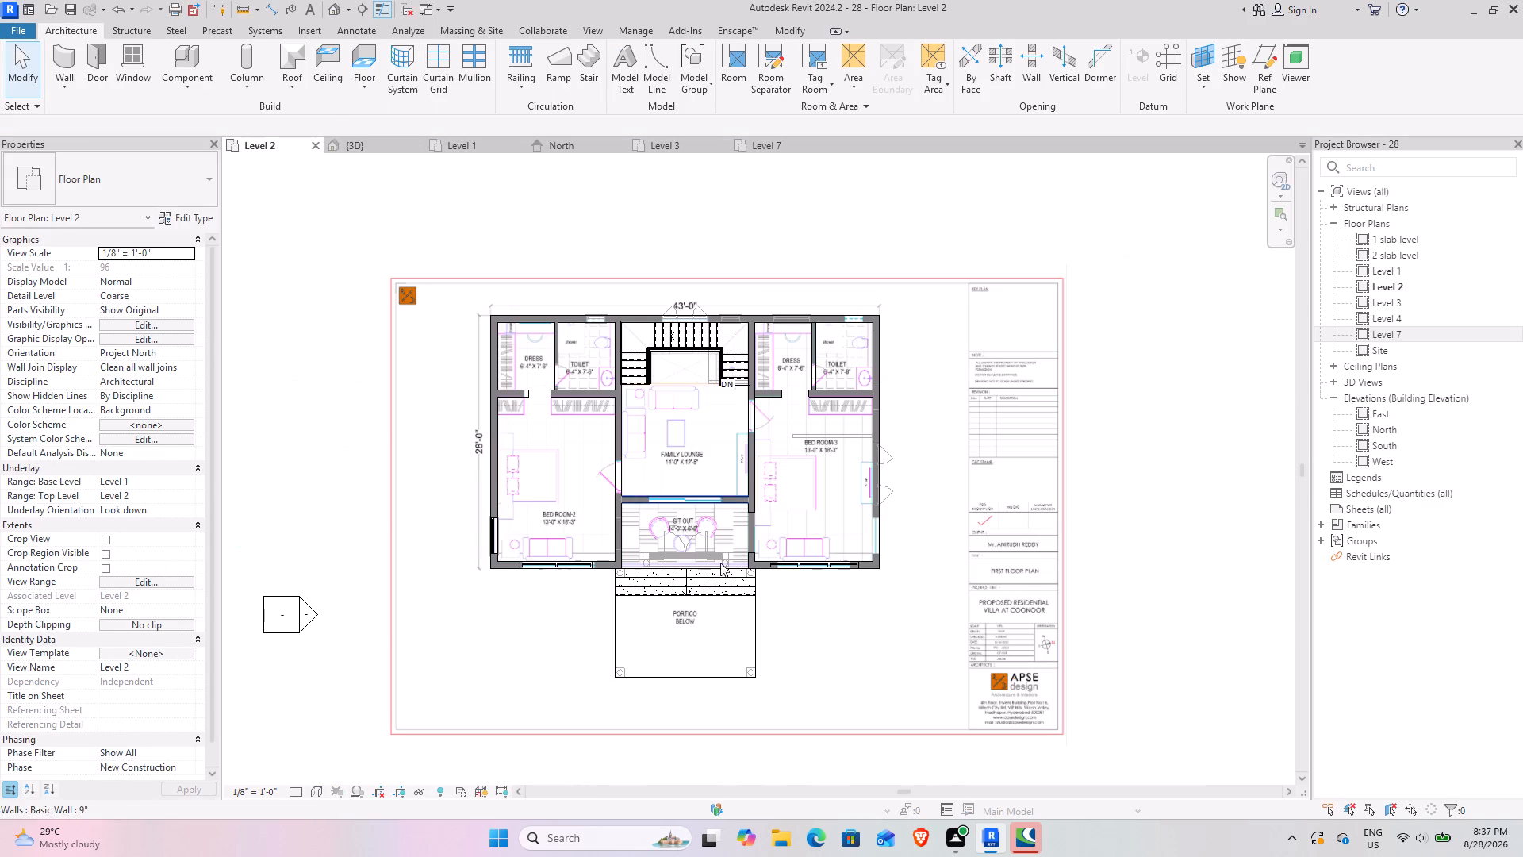
{"action": "scroll", "coordinate": [546, 542], "scroll_direction": "up", "scroll_amount": 8}
{"action": "middle_click_drag", "start_coordinate": [1079, 572], "coordinate": [754, 632]}
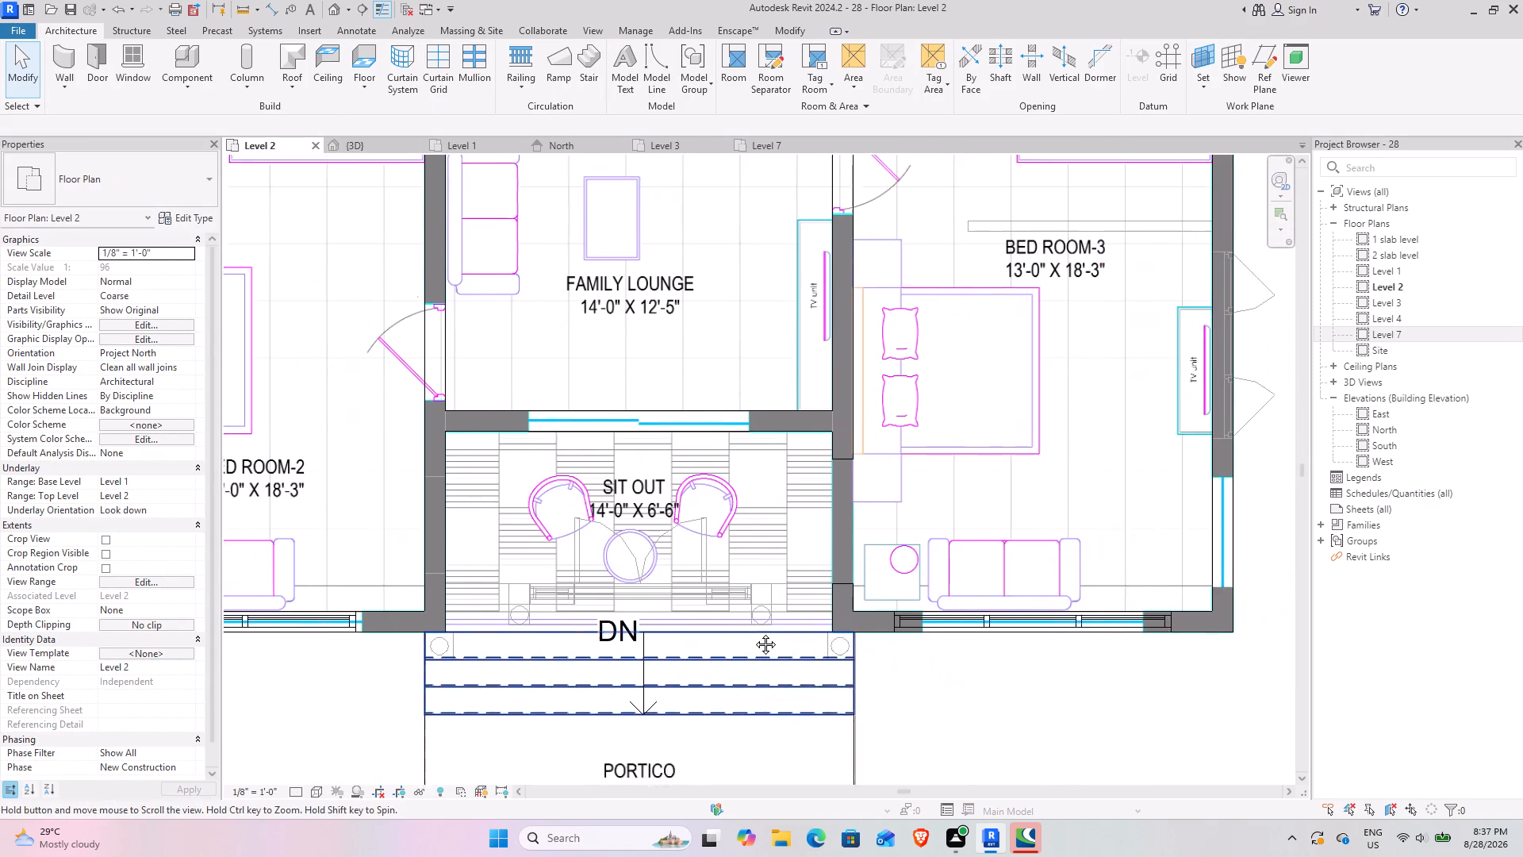
{"action": "middle_click_drag", "start_coordinate": [754, 632], "coordinate": [733, 629]}
{"action": "scroll", "coordinate": [911, 648], "scroll_direction": "down", "scroll_amount": 3}
{"action": "middle_click_drag", "start_coordinate": [488, 613], "coordinate": [627, 590]}
{"action": "scroll", "coordinate": [600, 632], "scroll_direction": "up", "scroll_amount": 7}
{"action": "scroll", "coordinate": [795, 574], "scroll_direction": "down", "scroll_amount": 4}
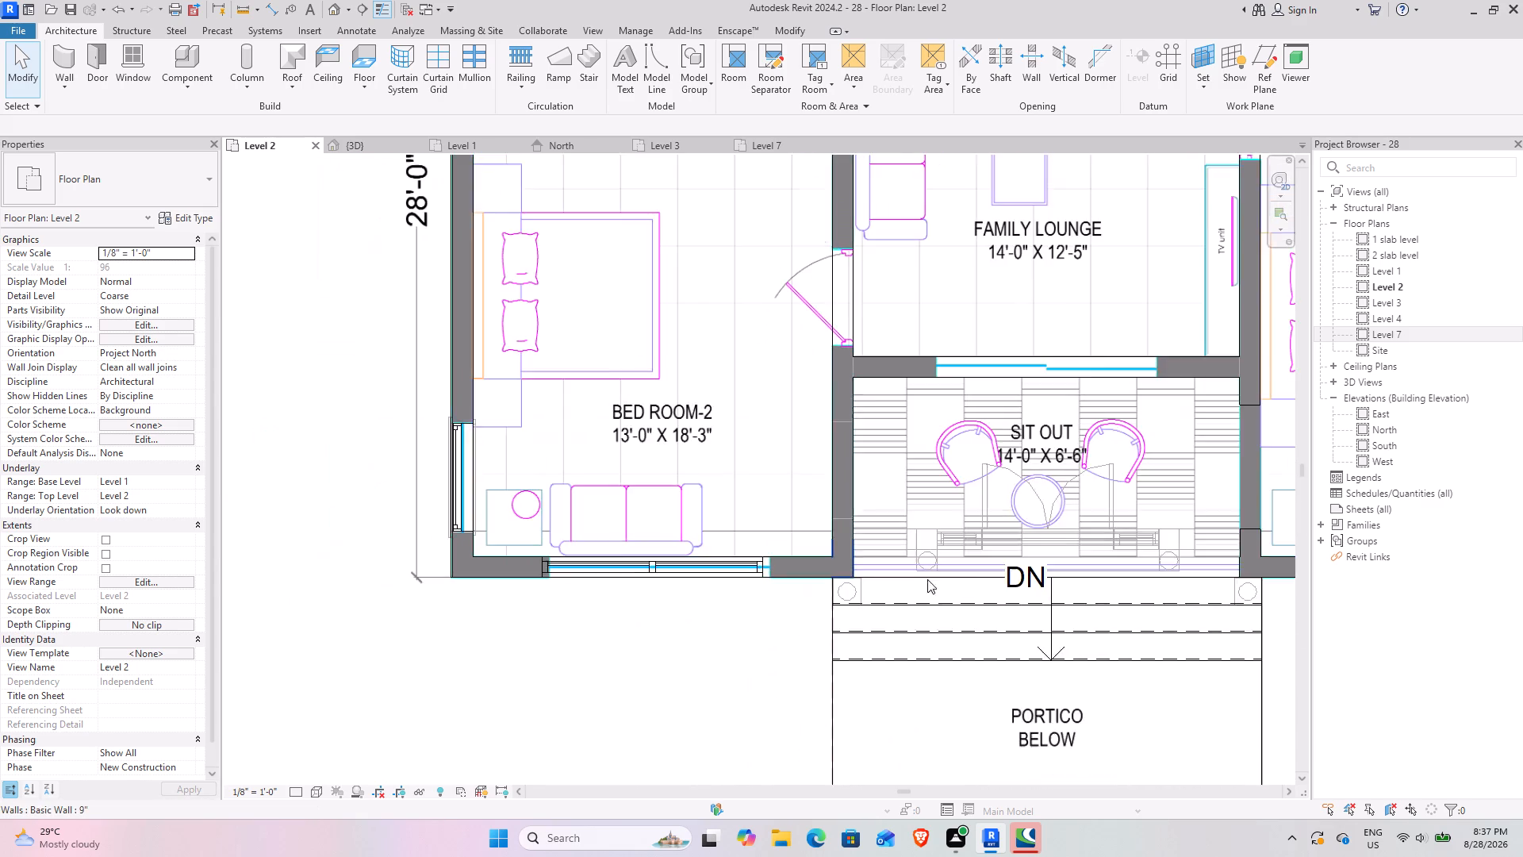
{"action": "middle_click_drag", "start_coordinate": [928, 578], "coordinate": [464, 486]}
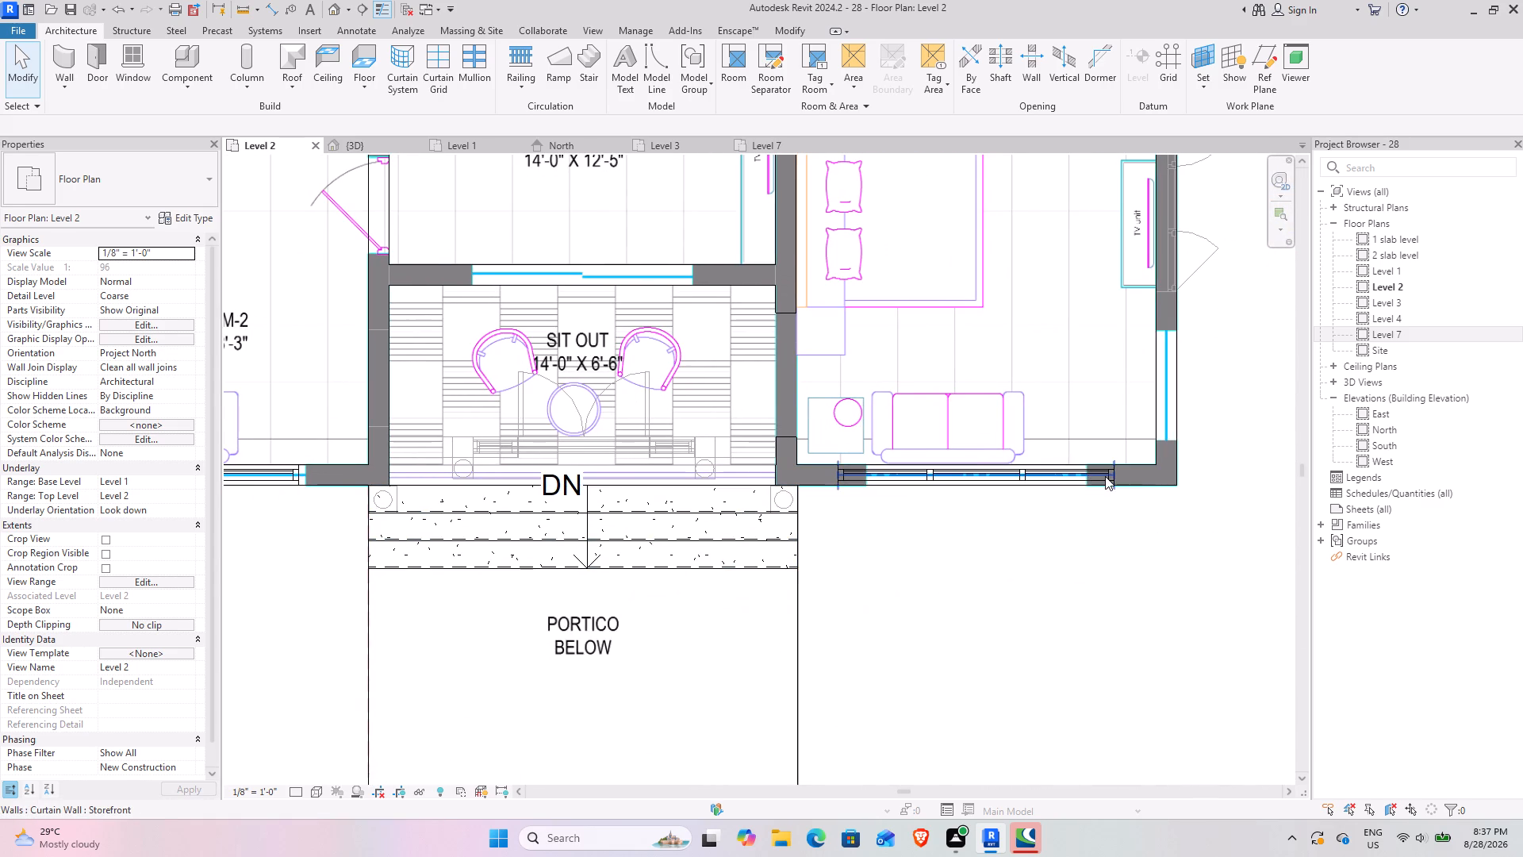
{"action": "left_click", "coordinate": [1105, 476]}
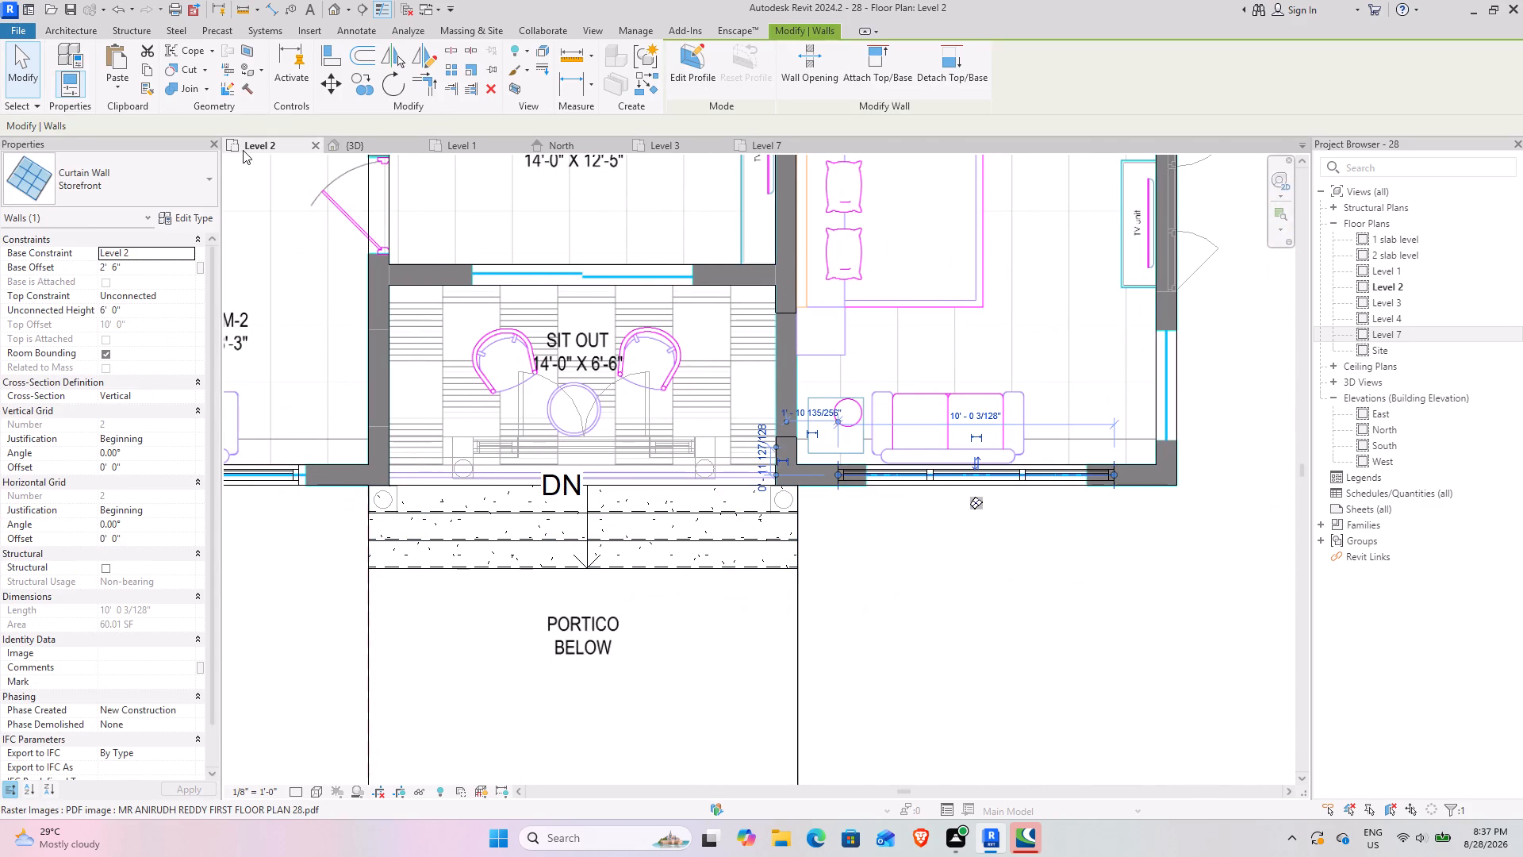
{"action": "left_click", "coordinate": [384, 144]}
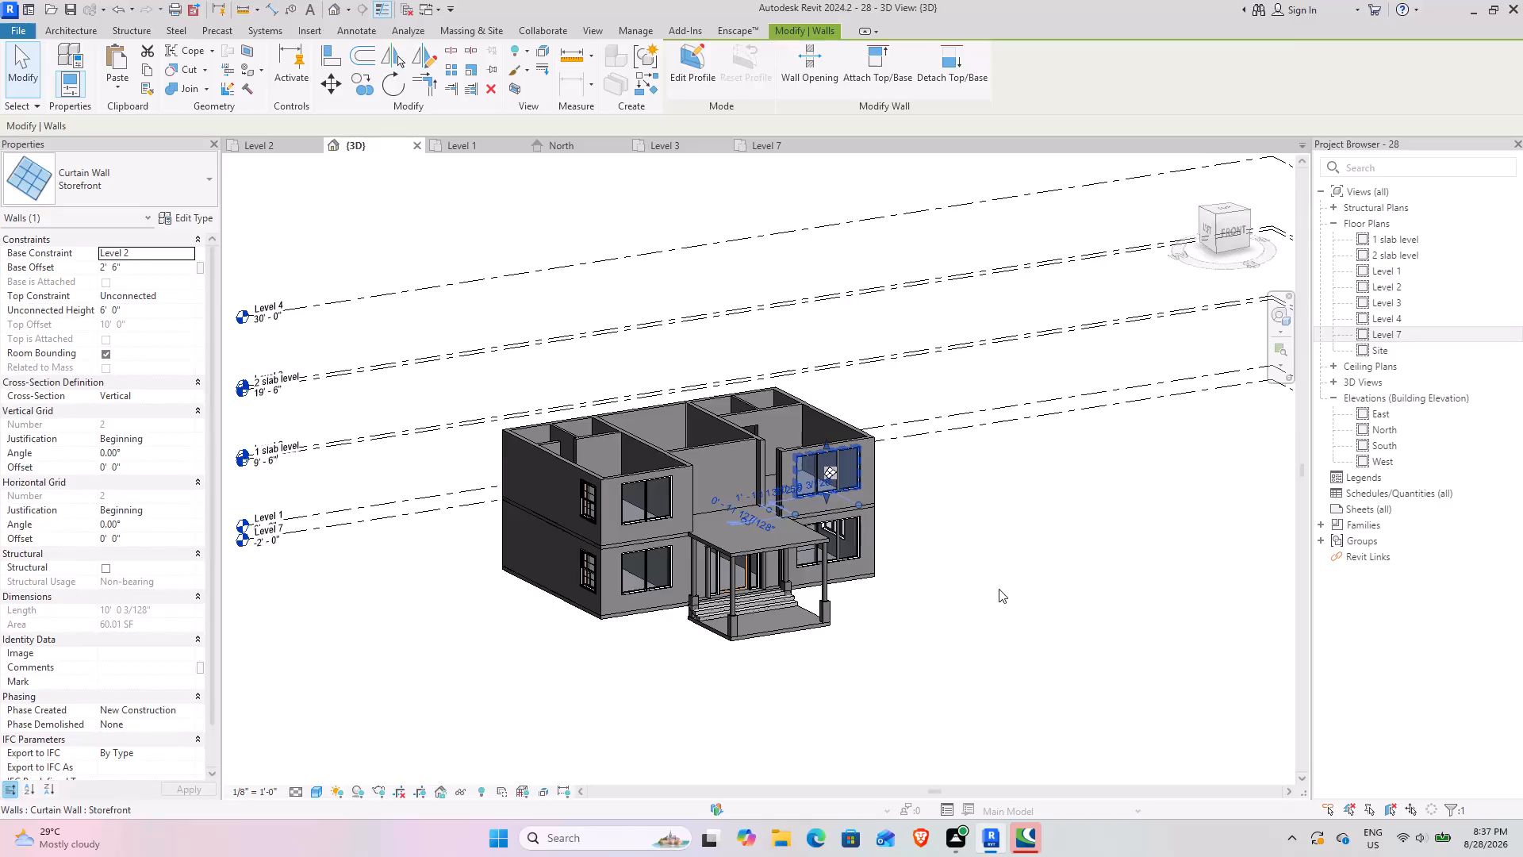
{"action": "middle_click_drag", "start_coordinate": [976, 585], "coordinate": [872, 628], "text": "shift"}
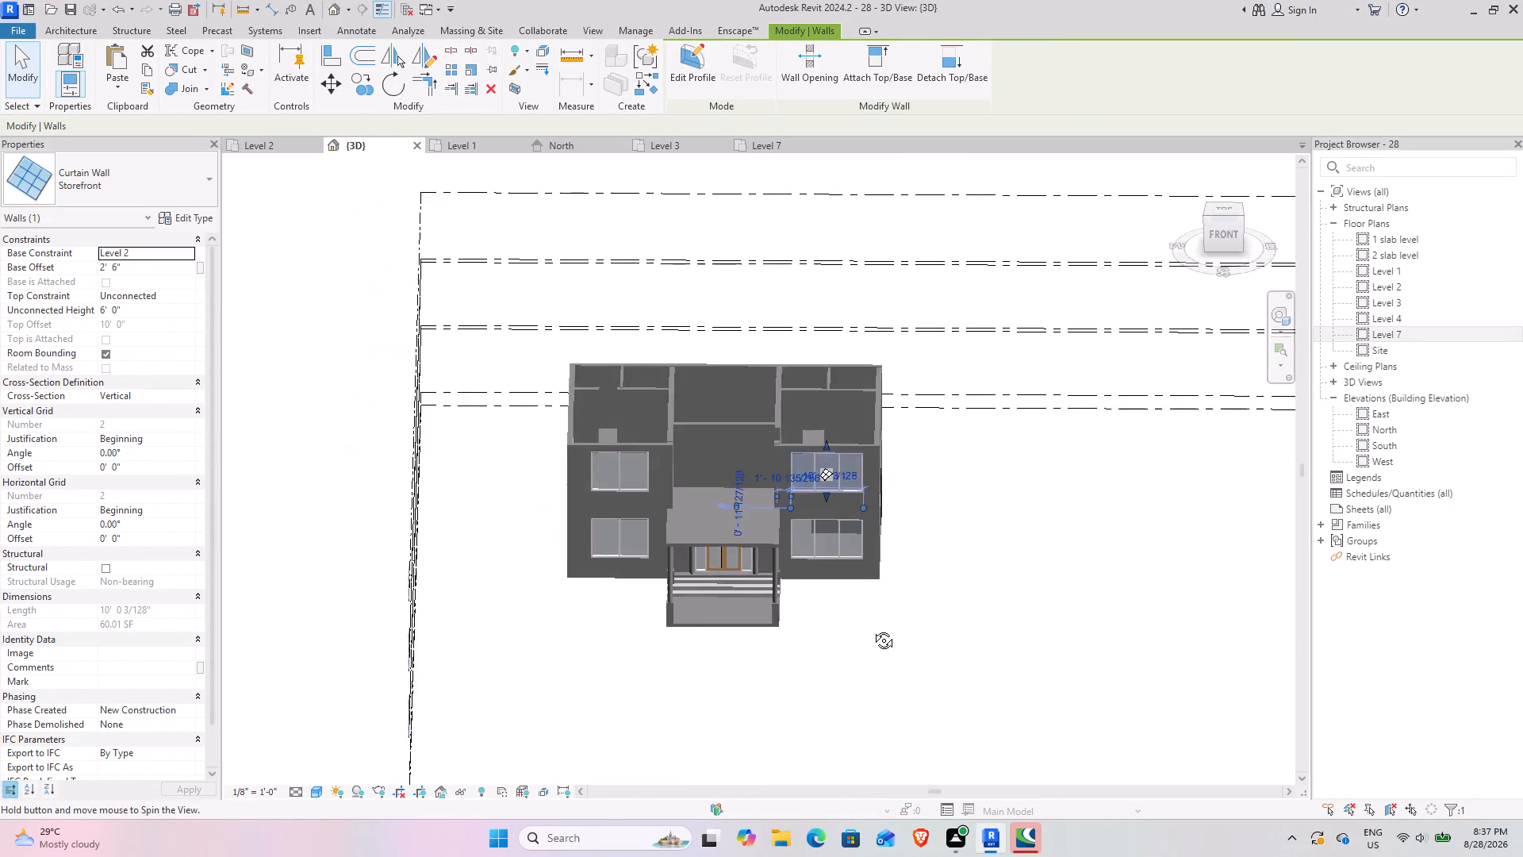
{"action": "middle_click_drag", "start_coordinate": [872, 628], "coordinate": [880, 632], "text": "shift"}
{"action": "left_click", "coordinate": [880, 627]}
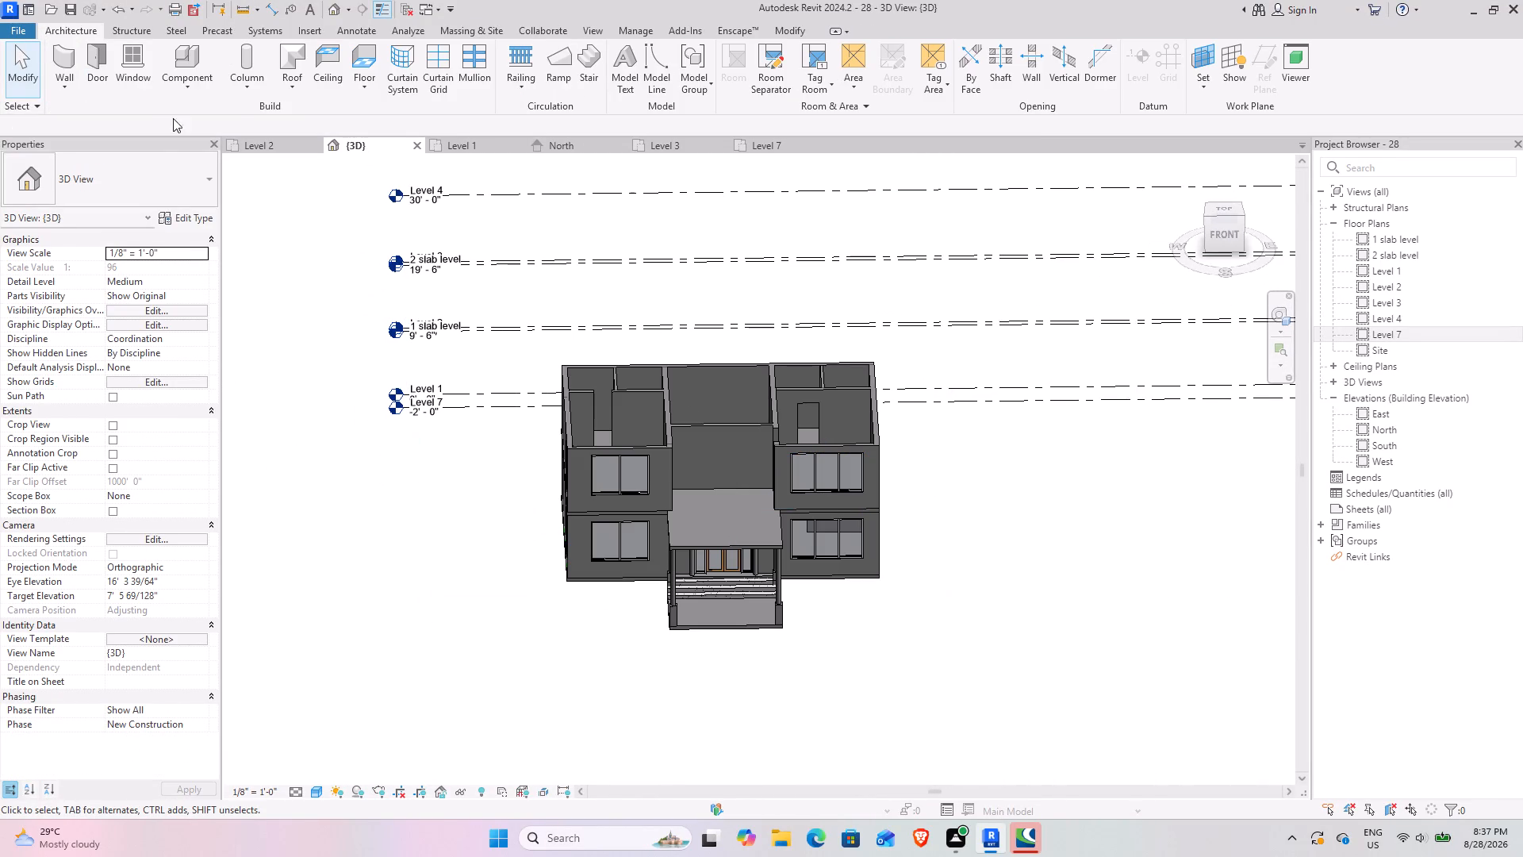
Shorten the Bed Room-3 front Storefront curtain wall from both ends to fit the Level 2 plan opening, about 8'-0" long.
{"action": "left_click", "coordinate": [267, 148]}
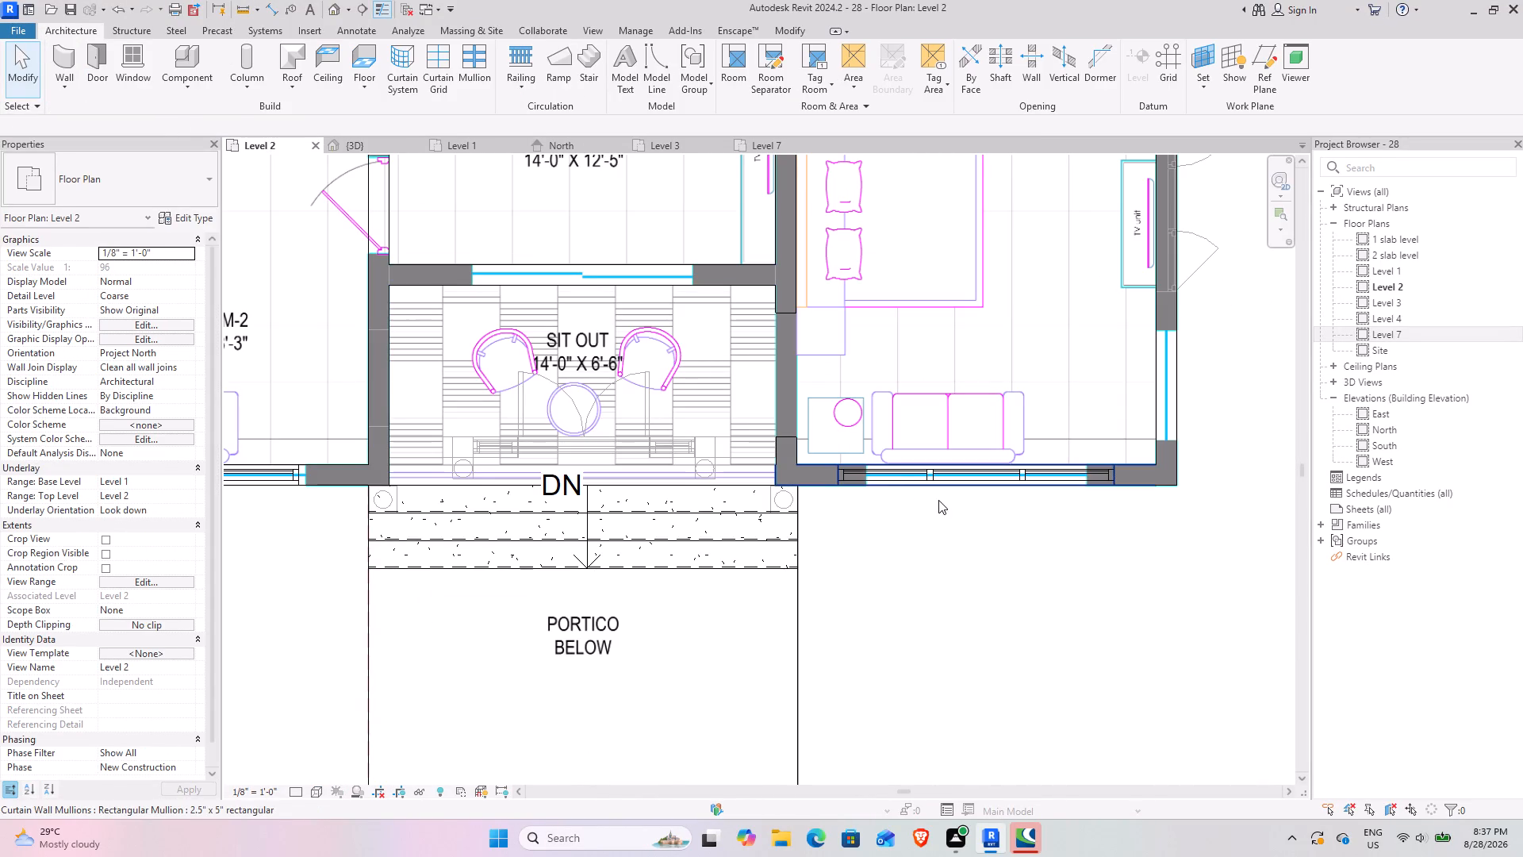
{"action": "left_click", "coordinate": [900, 480]}
{"action": "scroll", "coordinate": [913, 488], "scroll_direction": "up", "scroll_amount": 7}
{"action": "middle_click_drag", "start_coordinate": [866, 506], "coordinate": [648, 532]}
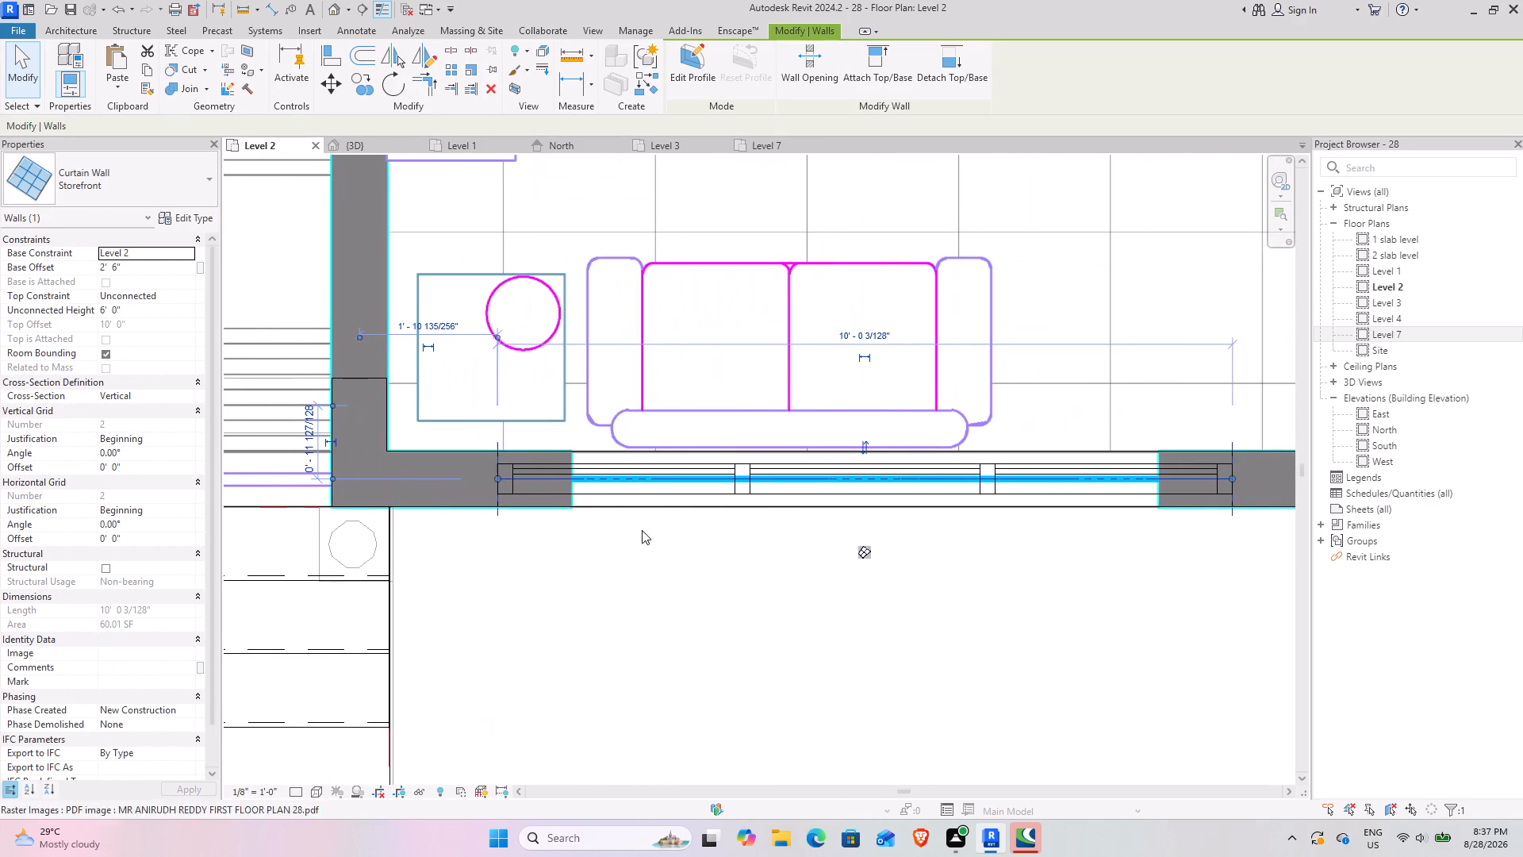
{"action": "left_click_drag", "start_coordinate": [493, 476], "coordinate": [574, 483]}
{"action": "middle_click_drag", "start_coordinate": [810, 602], "coordinate": [554, 624]}
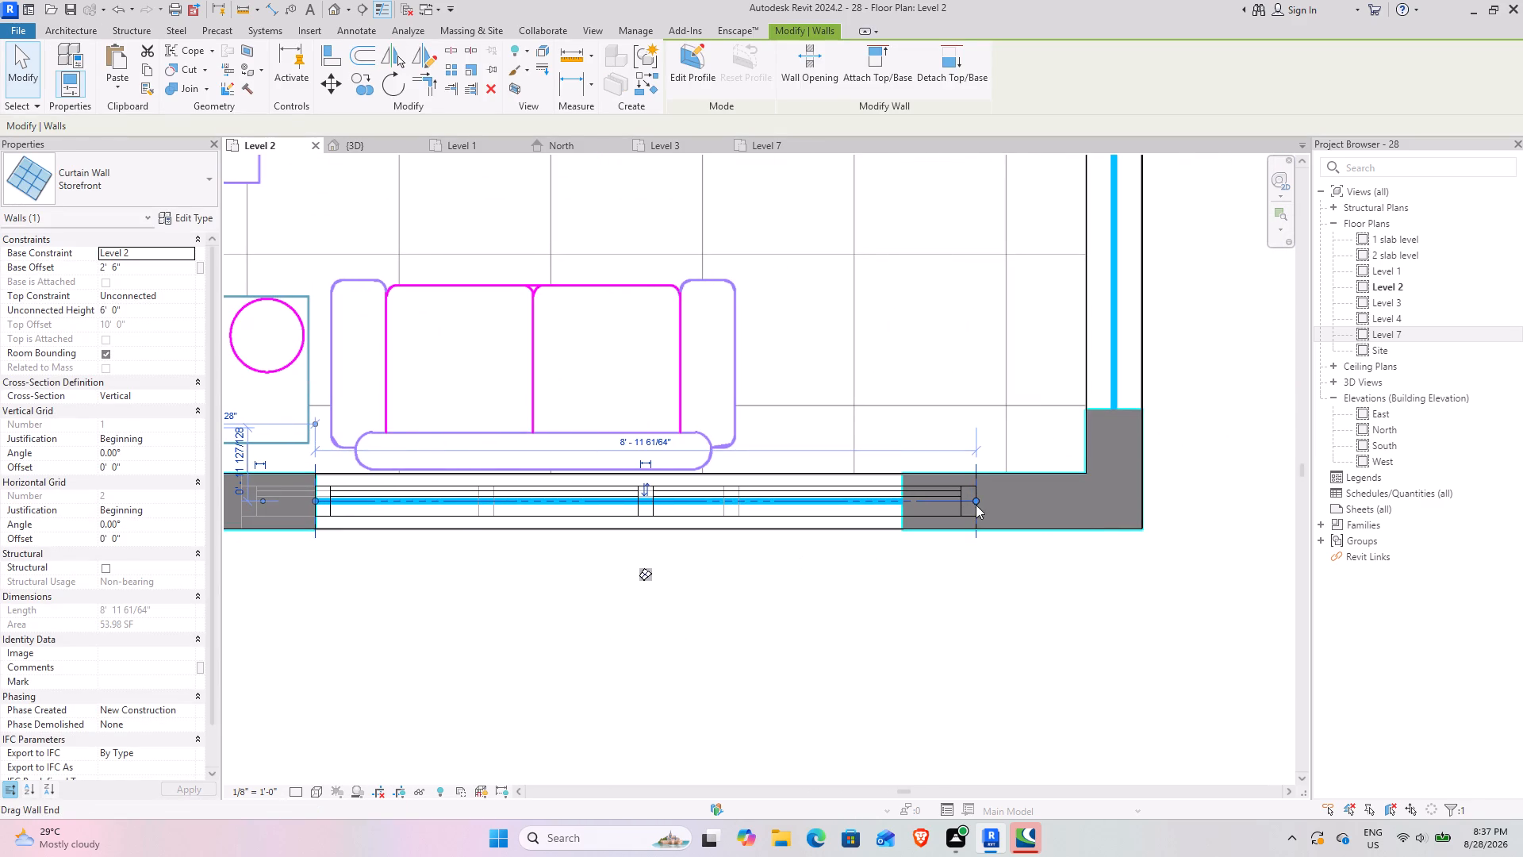
{"action": "left_click_drag", "start_coordinate": [976, 499], "coordinate": [907, 498]}
{"action": "left_click", "coordinate": [851, 631]}
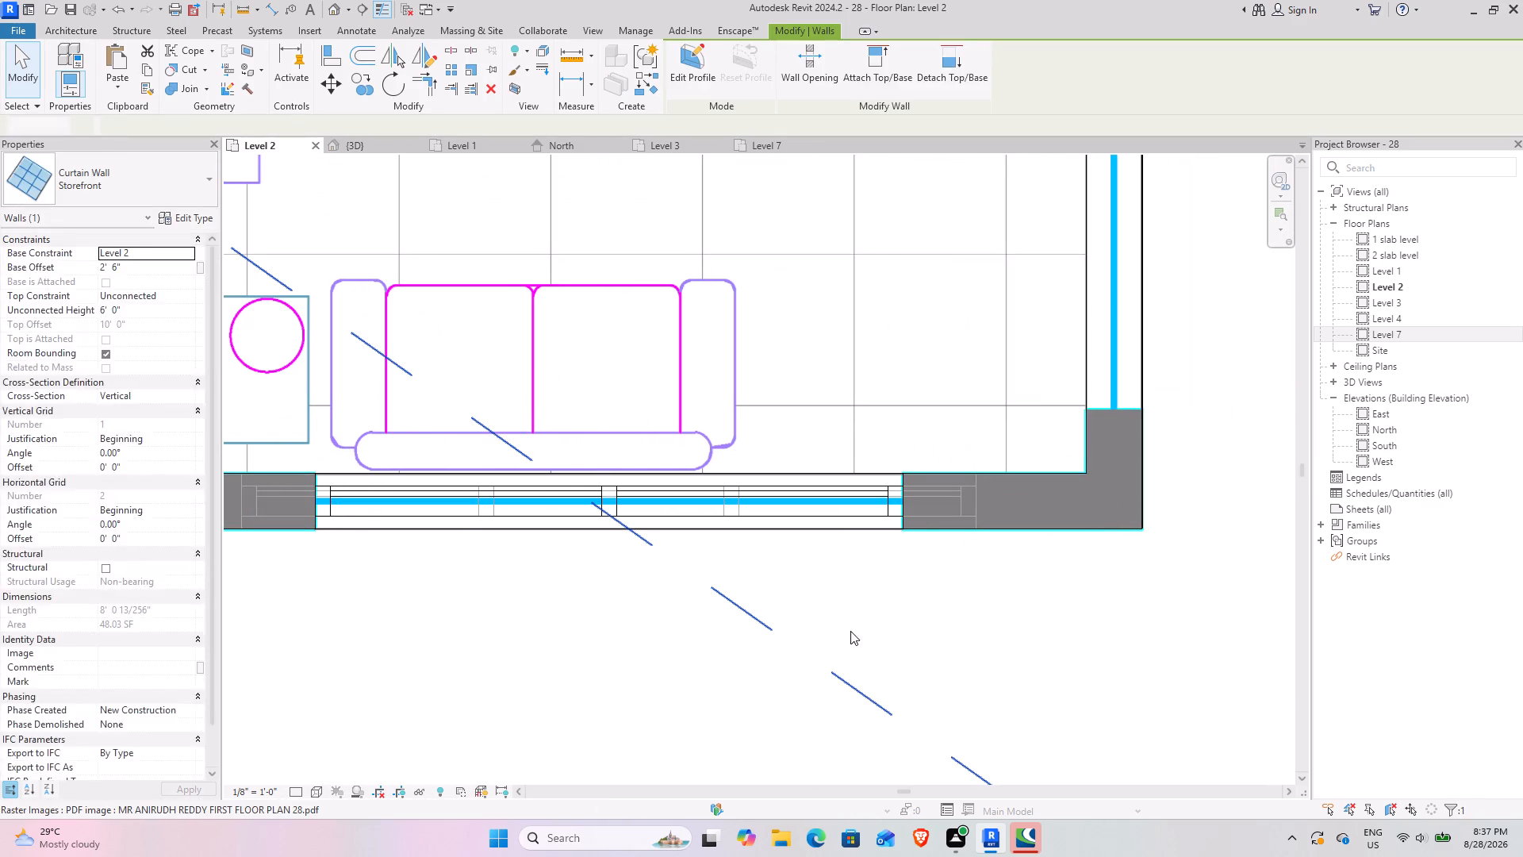
Check the shortened Level 2 front window against the other facade windows in the 3D view.
{"action": "left_click", "coordinate": [355, 162]}
{"action": "left_click", "coordinate": [357, 155]}
{"action": "left_click", "coordinate": [357, 148]}
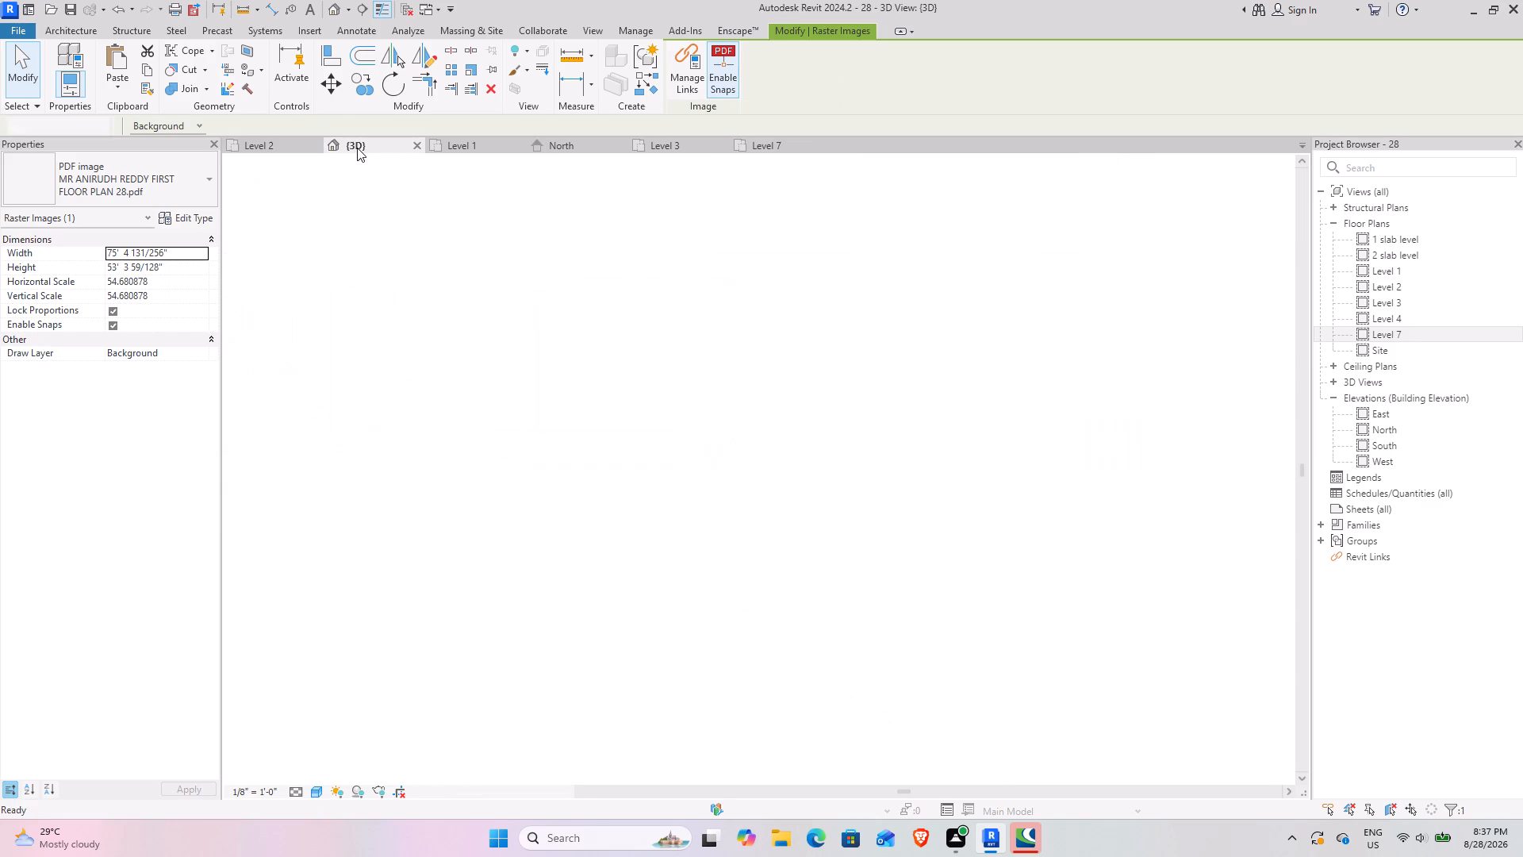
{"action": "left_click", "coordinate": [965, 658]}
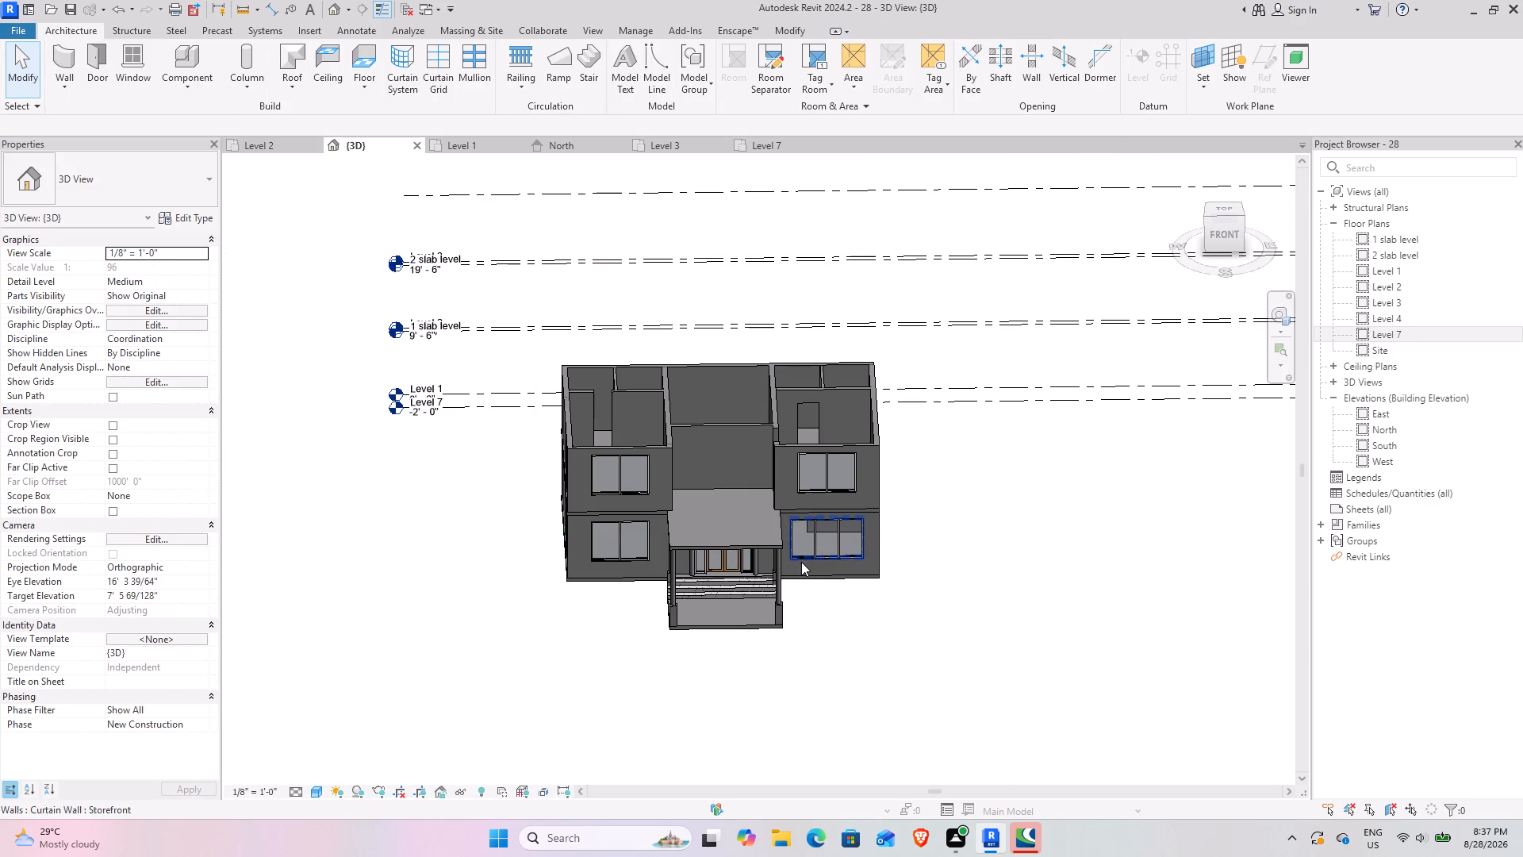
{"action": "middle_click_drag", "start_coordinate": [765, 559], "coordinate": [759, 536], "text": "shift"}
{"action": "scroll", "coordinate": [726, 507], "scroll_direction": "up", "scroll_amount": 3}
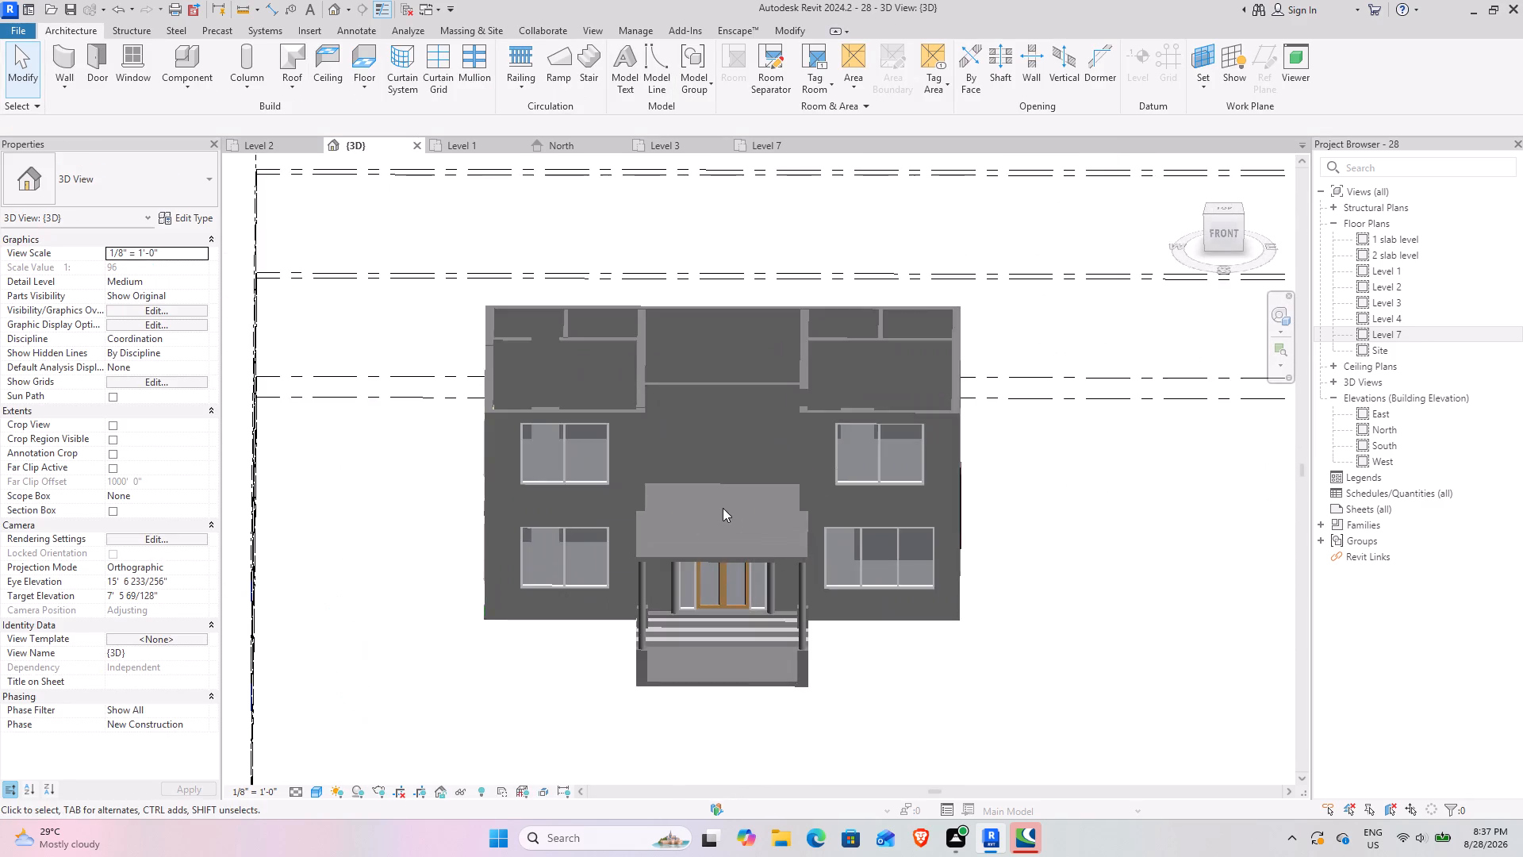
{"action": "middle_click_drag", "start_coordinate": [702, 521], "coordinate": [769, 536], "text": "shift"}
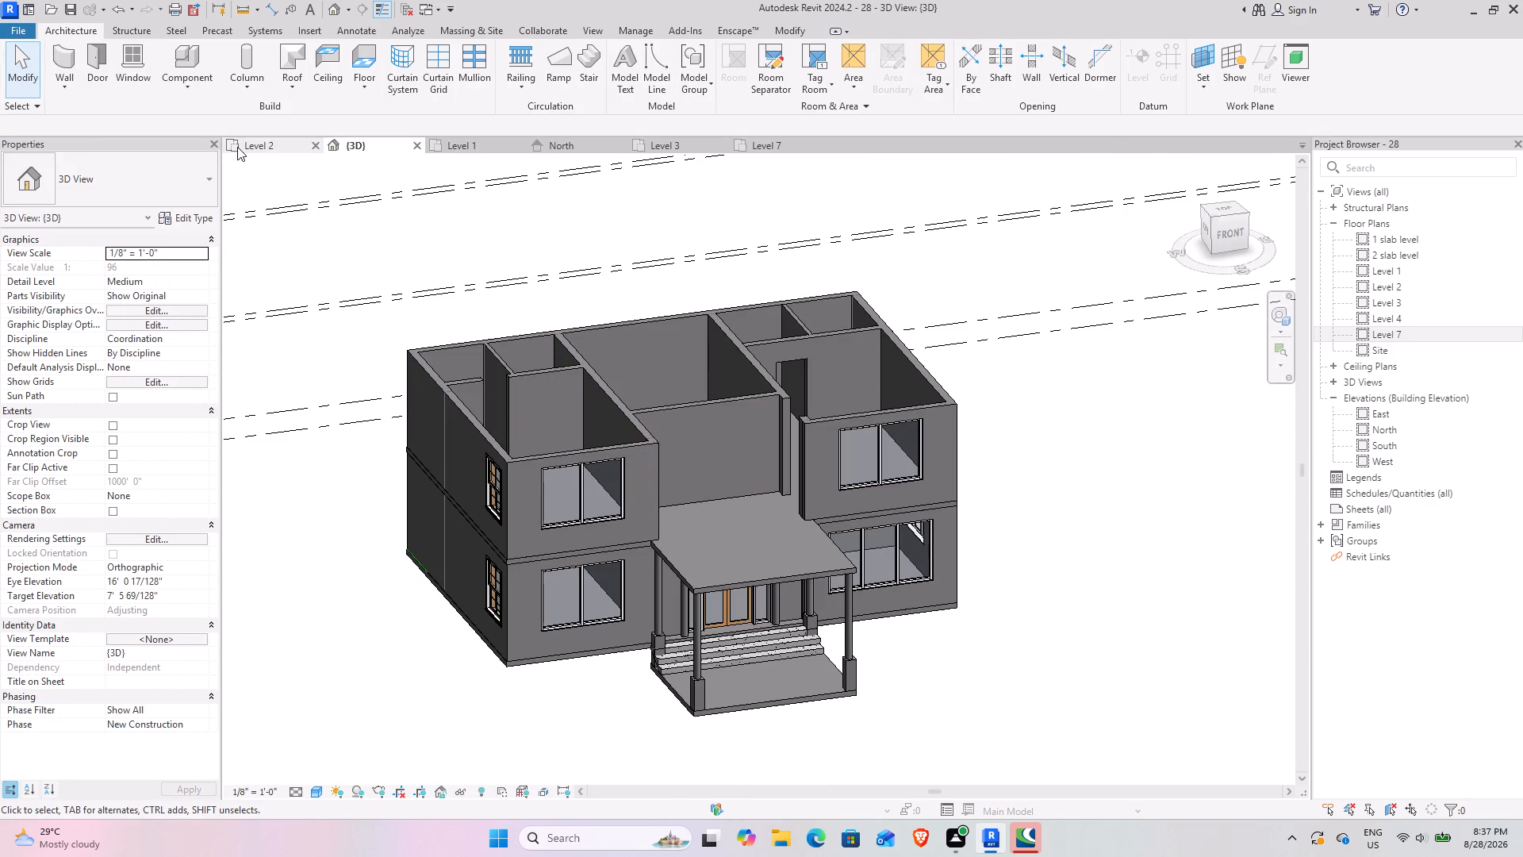
Examine the Sit Out and its surrounding walls and openings on the Level 2 plan.
{"action": "left_click", "coordinate": [237, 147]}
{"action": "scroll", "coordinate": [408, 410], "scroll_direction": "down", "scroll_amount": 8}
{"action": "middle_click_drag", "start_coordinate": [406, 390], "coordinate": [864, 479]}
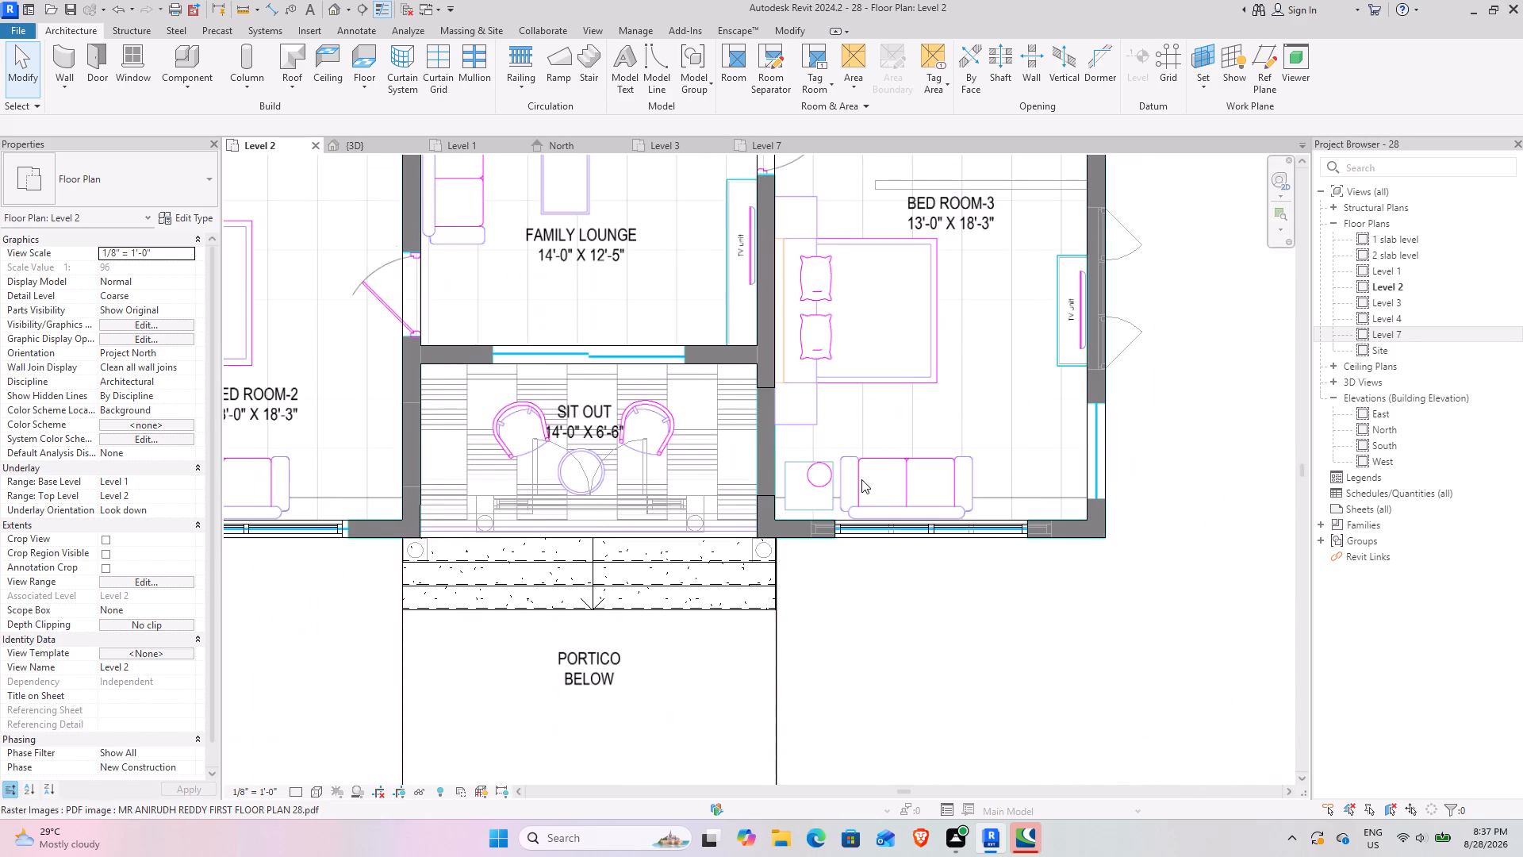
{"action": "scroll", "coordinate": [521, 540], "scroll_direction": "up", "scroll_amount": 3}
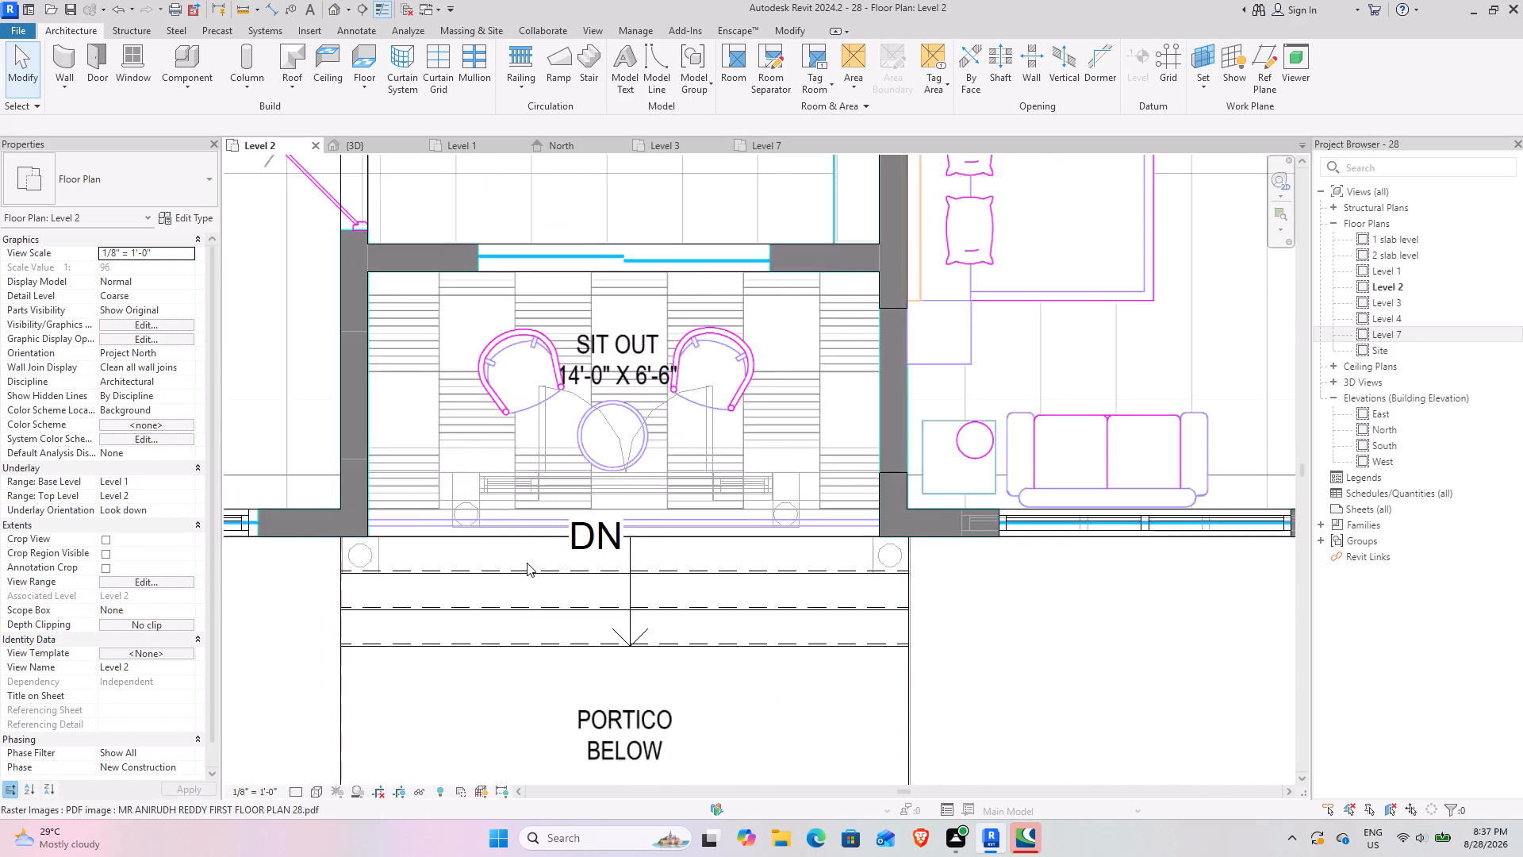
{"action": "scroll", "coordinate": [527, 563], "scroll_direction": "up", "scroll_amount": 3}
{"action": "scroll", "coordinate": [681, 387], "scroll_direction": "down", "scroll_amount": 2}
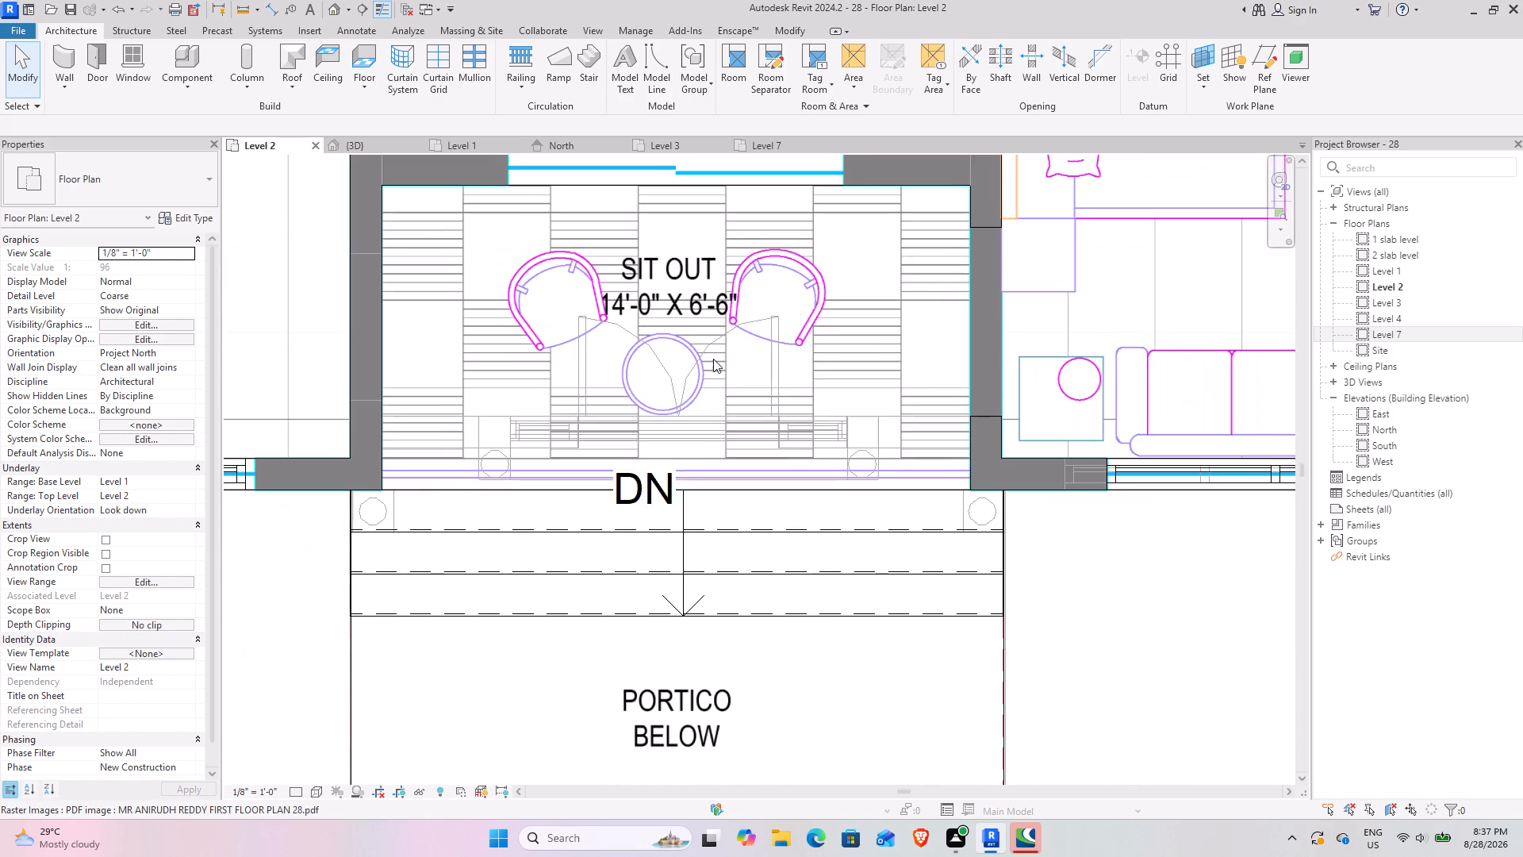
{"action": "middle_click_drag", "start_coordinate": [714, 357], "coordinate": [711, 454]}
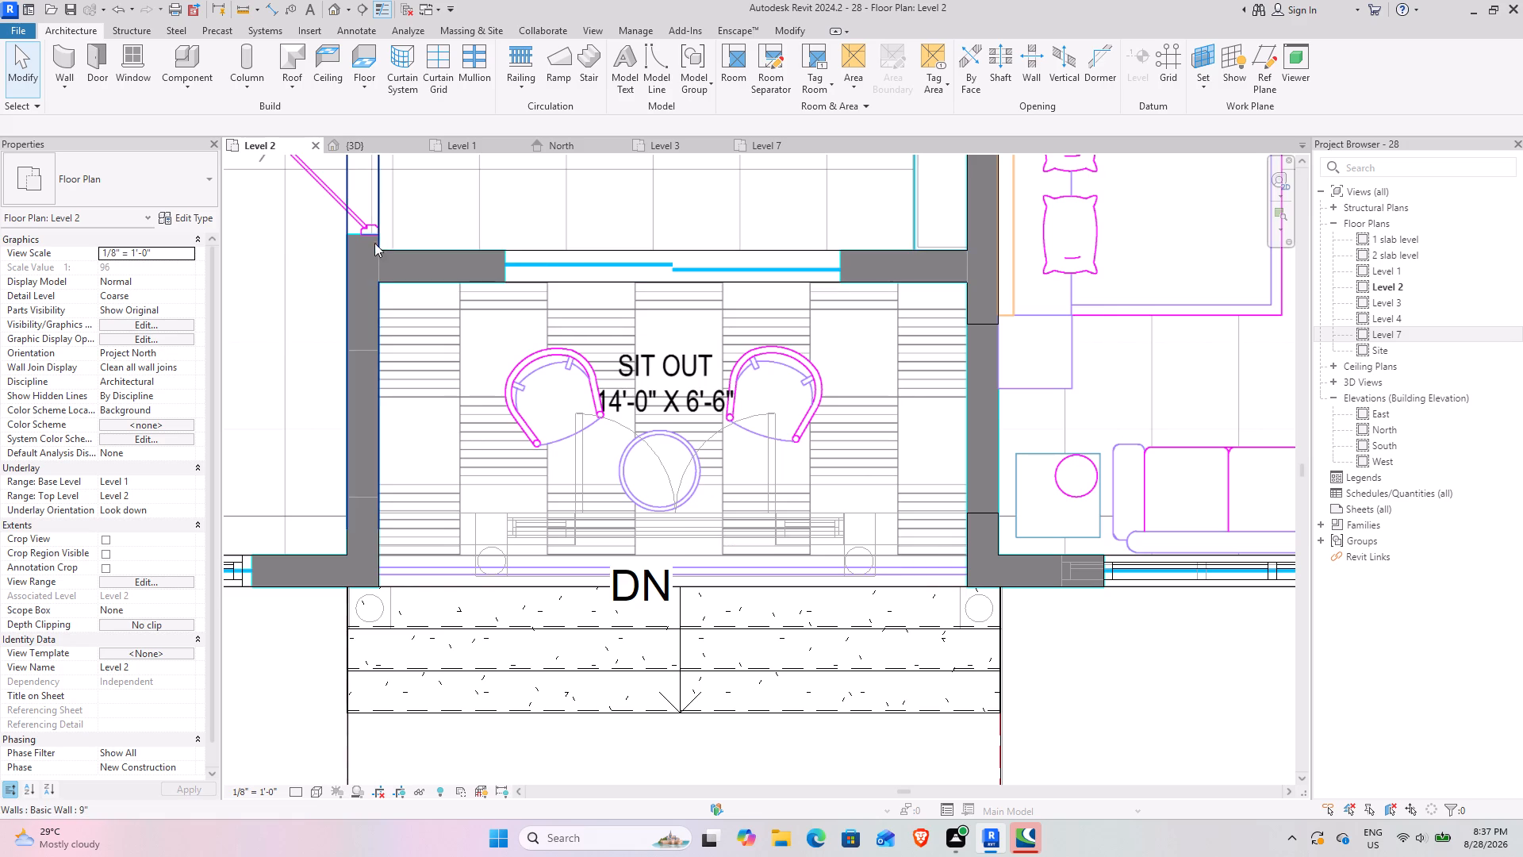
Measure the width of the door opening between Bed Room-2 and the Family Lounge on Level 2.
{"action": "scroll", "coordinate": [428, 428], "scroll_direction": "down", "scroll_amount": 4}
{"action": "middle_click_drag", "start_coordinate": [581, 548], "coordinate": [751, 656]}
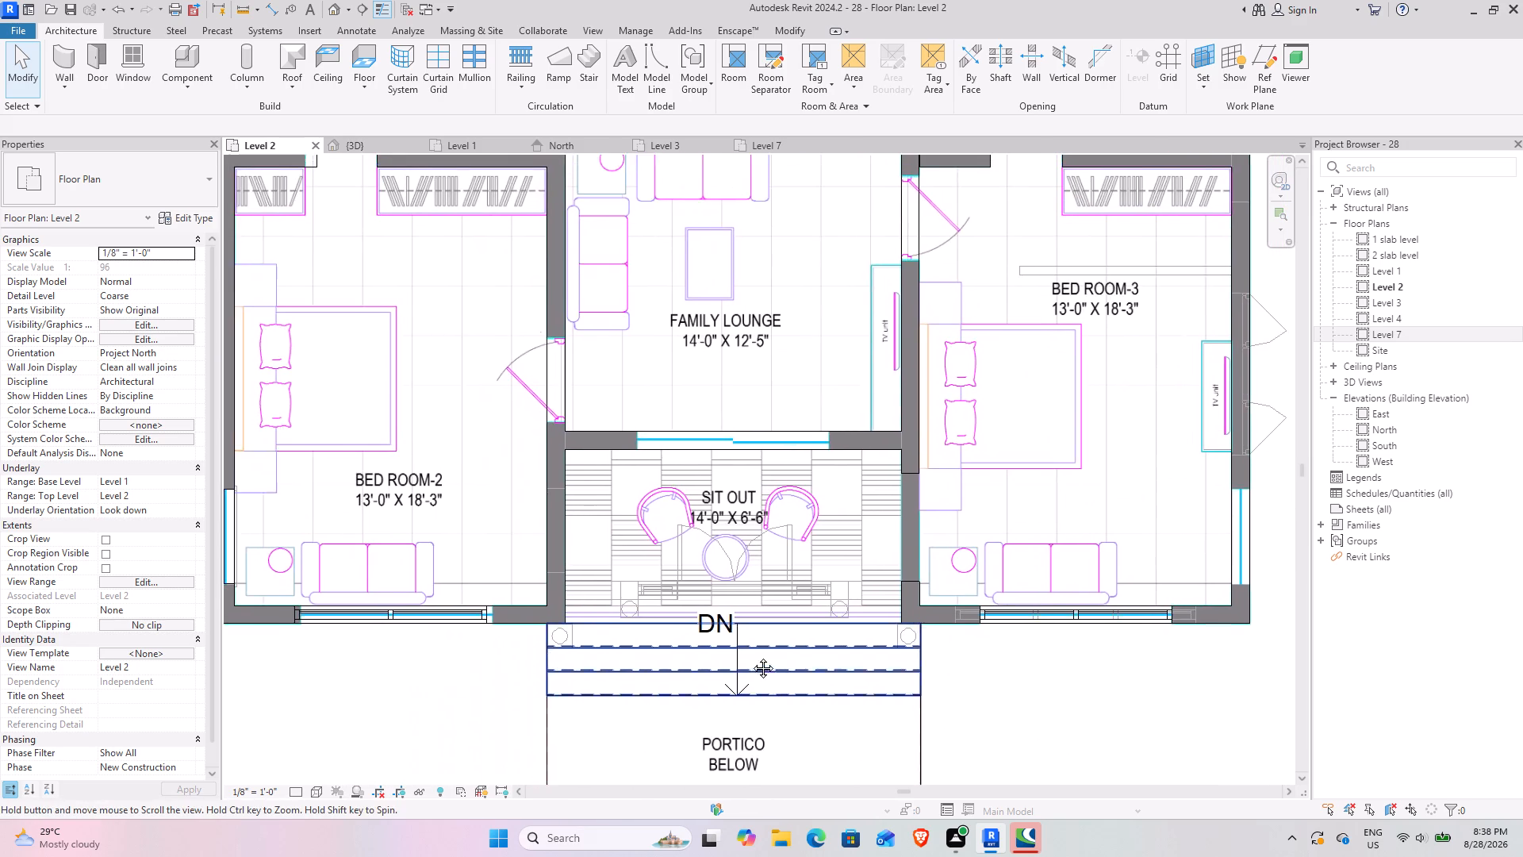
{"action": "middle_click_drag", "start_coordinate": [751, 656], "coordinate": [764, 694]}
{"action": "scroll", "coordinate": [562, 412], "scroll_direction": "up", "scroll_amount": 6}
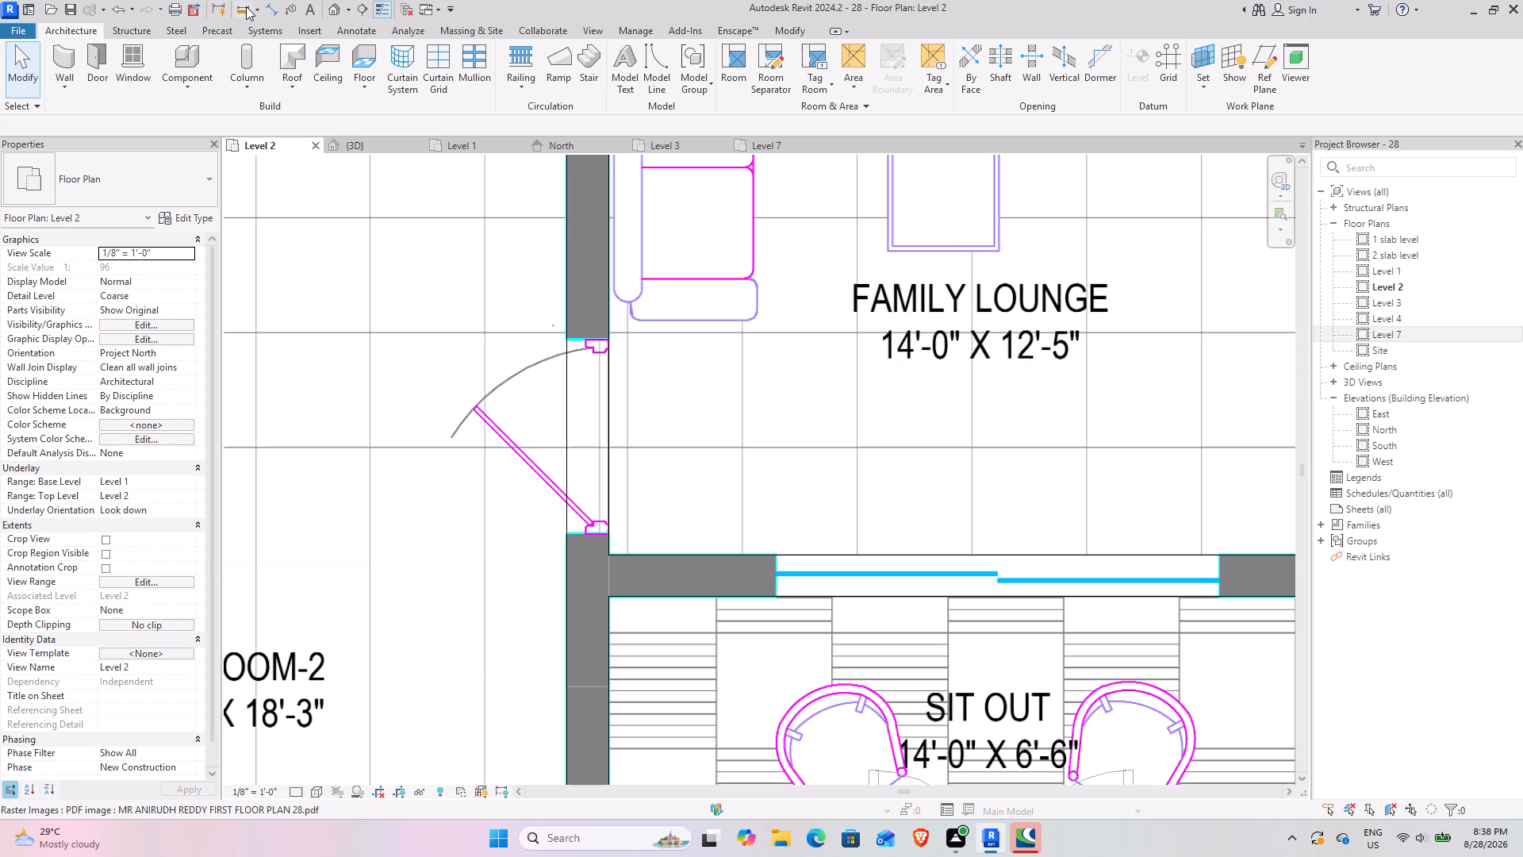
{"action": "type", "text": "mb"}
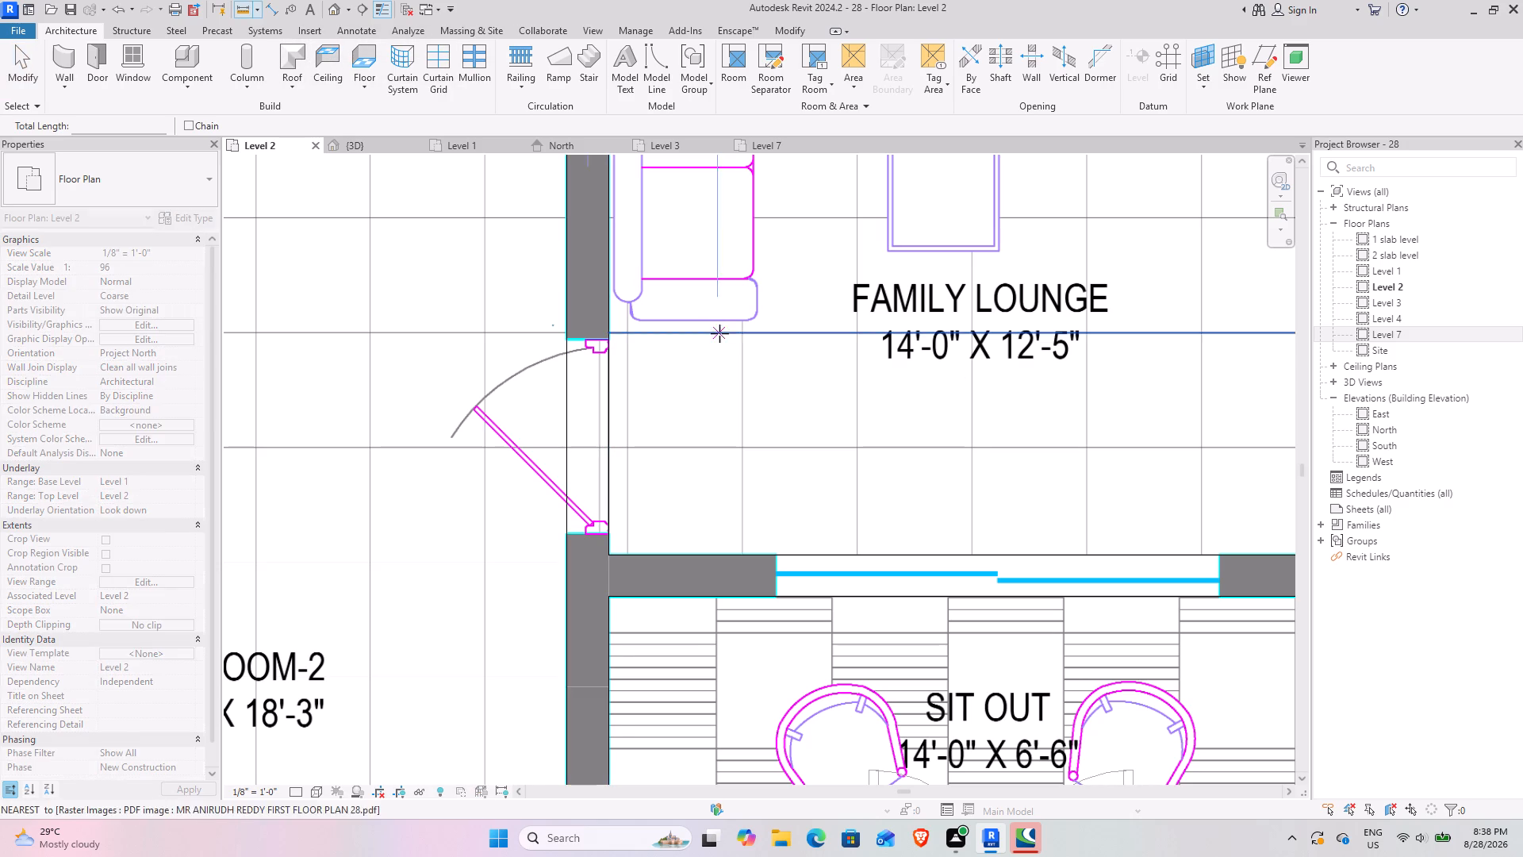
{"action": "left_click", "coordinate": [606, 536]}
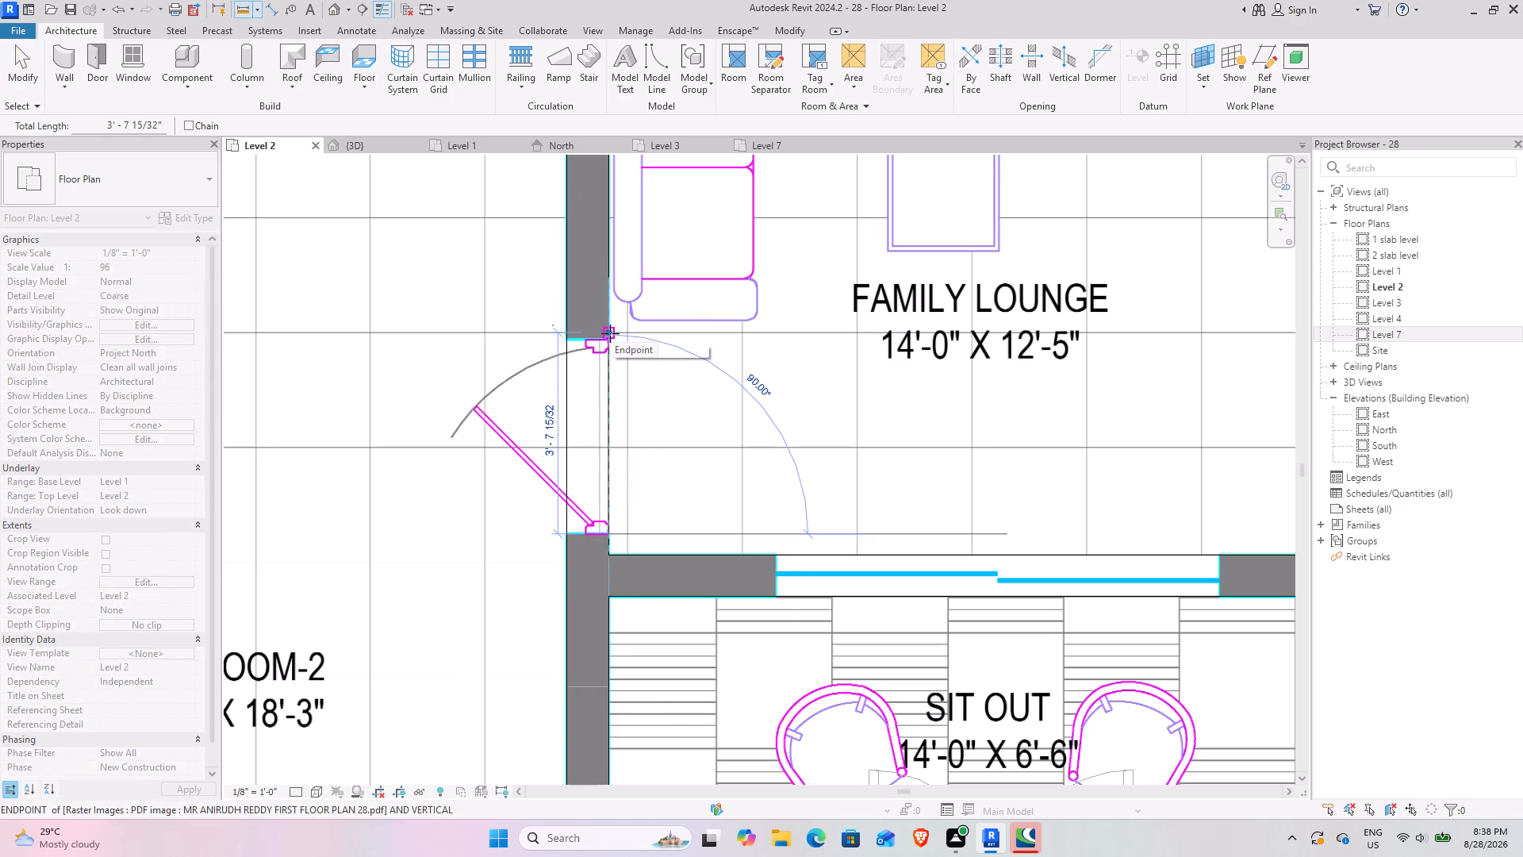
{"action": "key", "text": "Escape"}
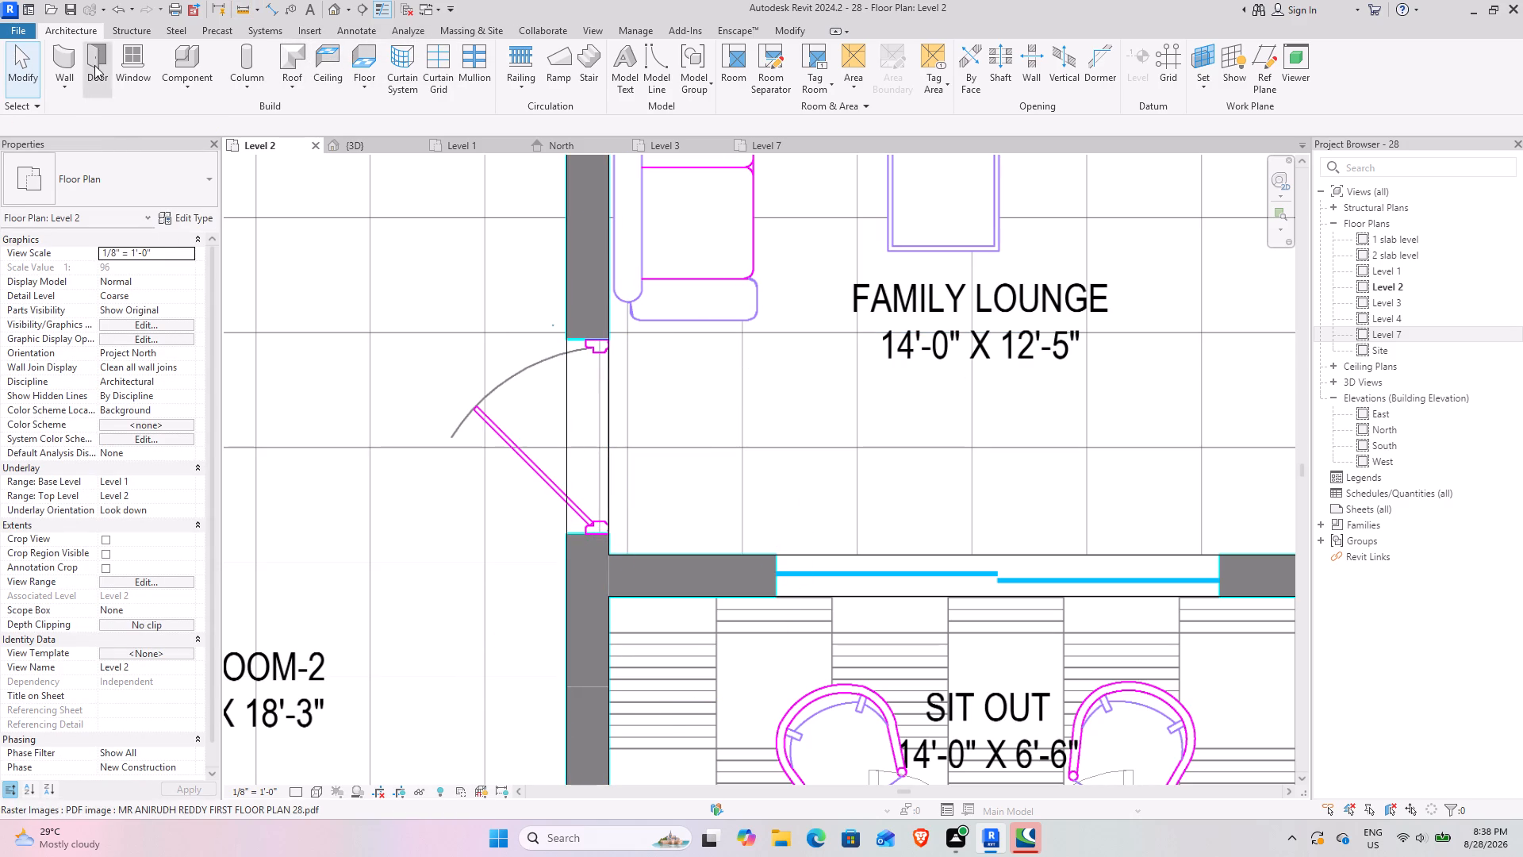
Place Single-Flush 3'6" doors in the Bed Room-2 and Bed Room-3 openings off the Family Lounge, swinging into the bedrooms.
{"action": "left_click", "coordinate": [94, 65]}
{"action": "left_click", "coordinate": [119, 167]}
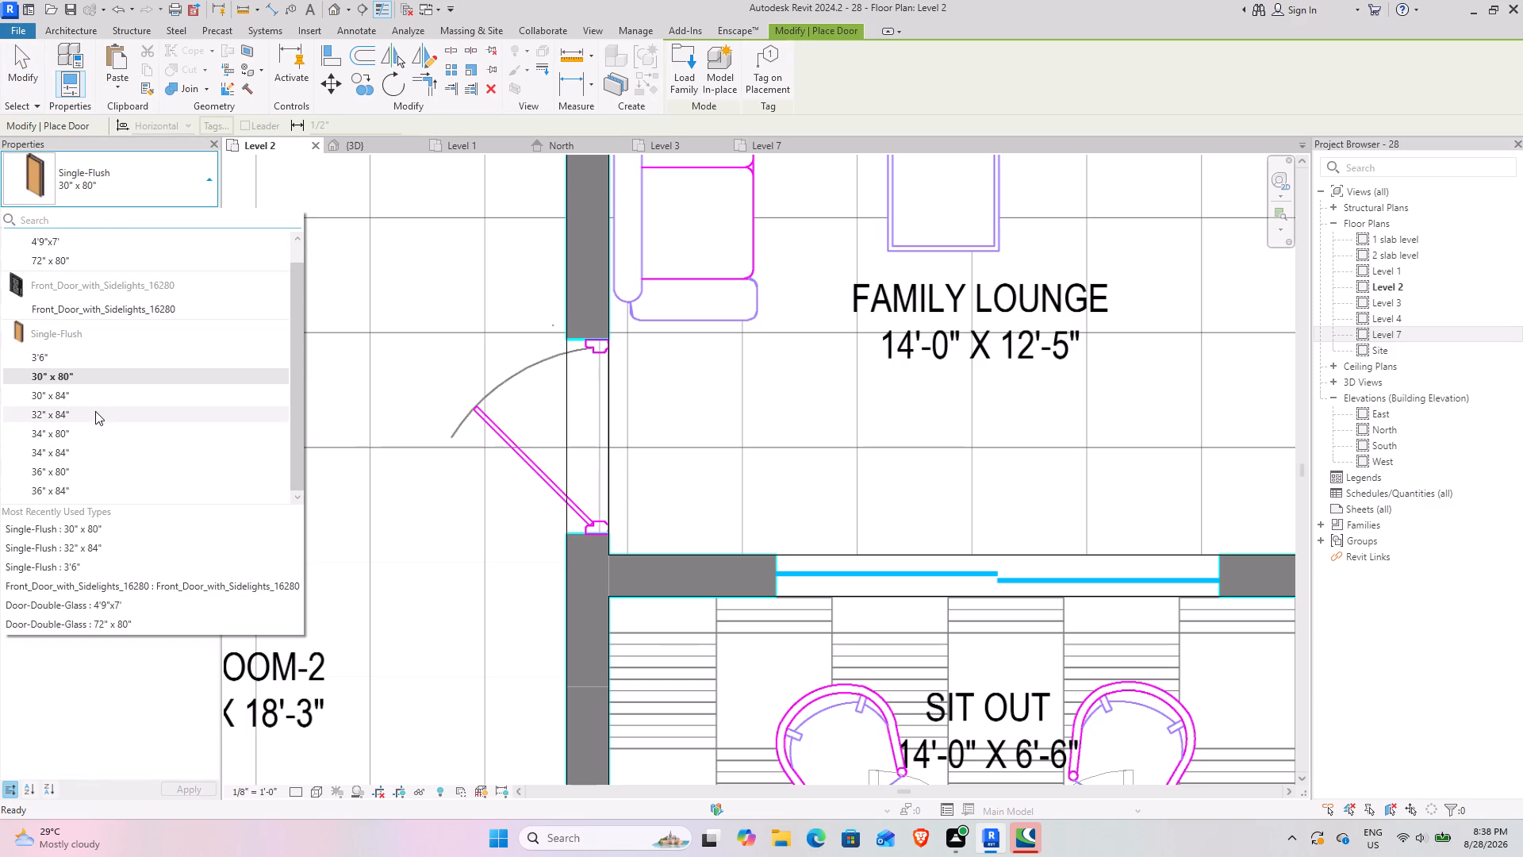
{"action": "left_click", "coordinate": [85, 359]}
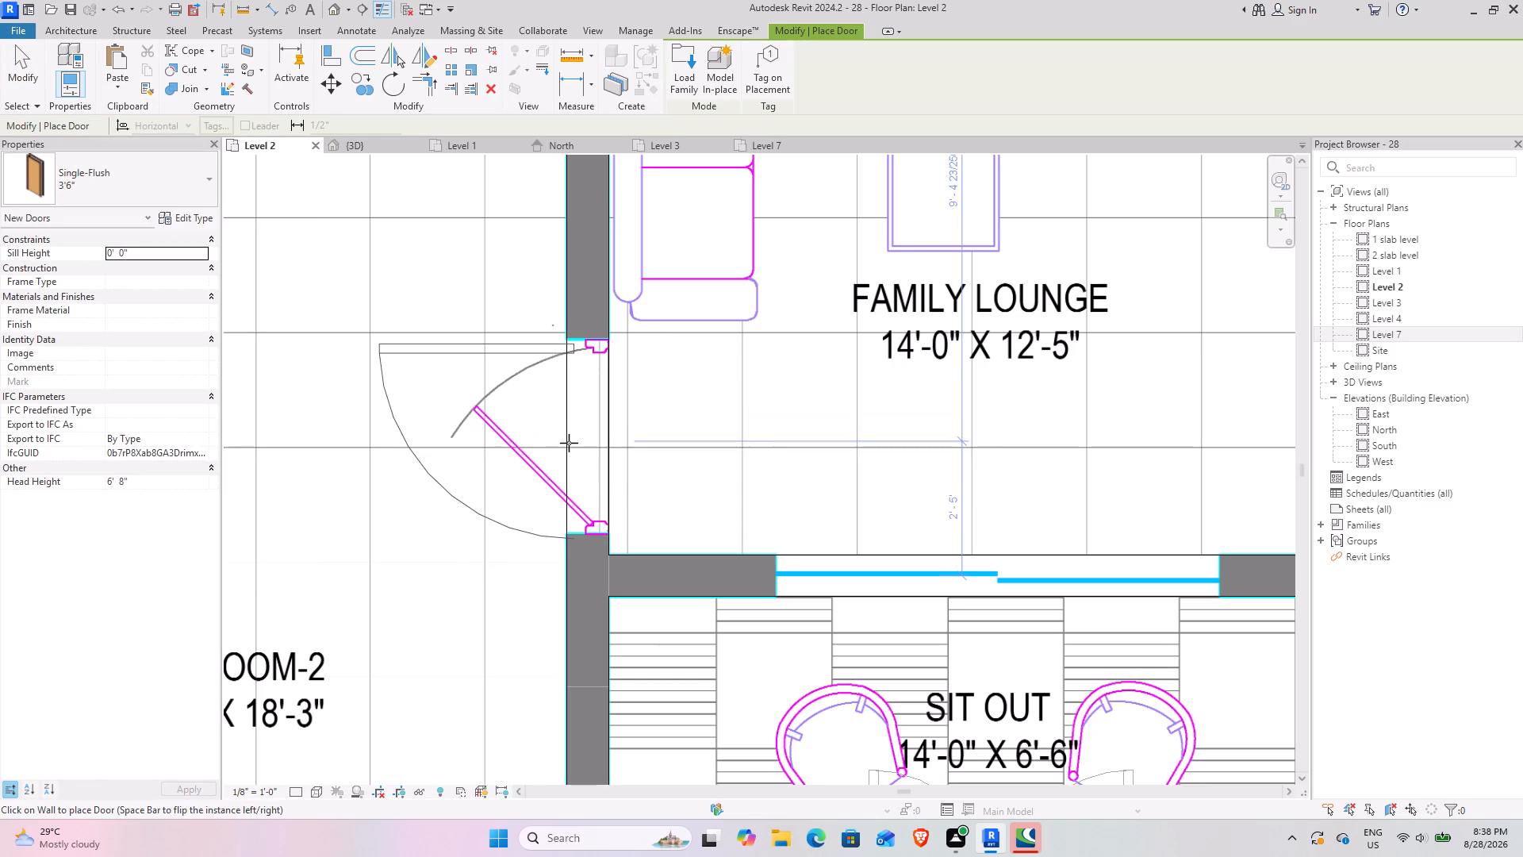
{"action": "key", "text": "space"}
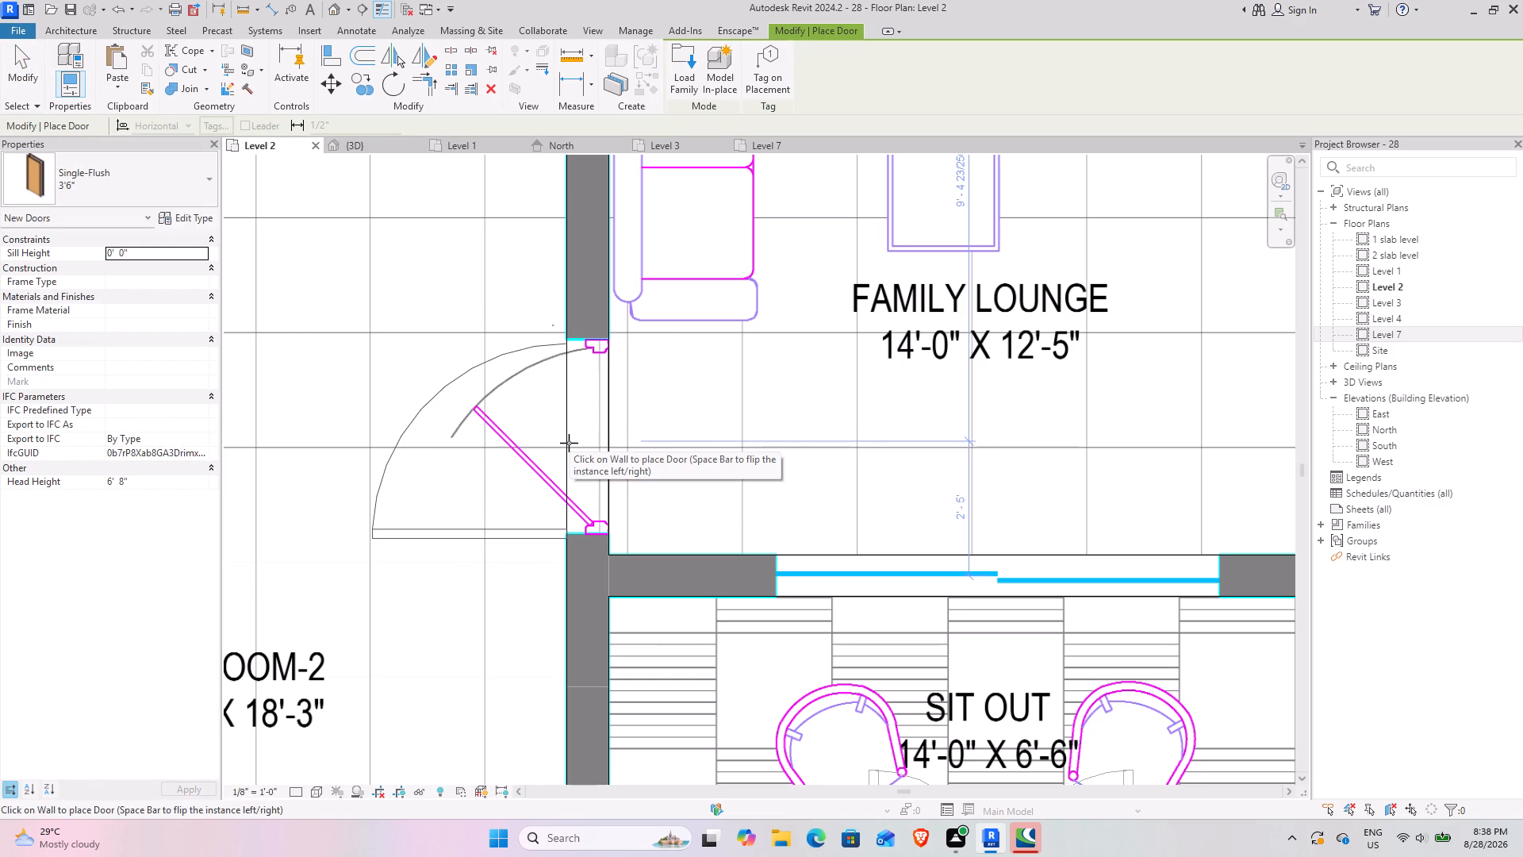
{"action": "left_click", "coordinate": [569, 443]}
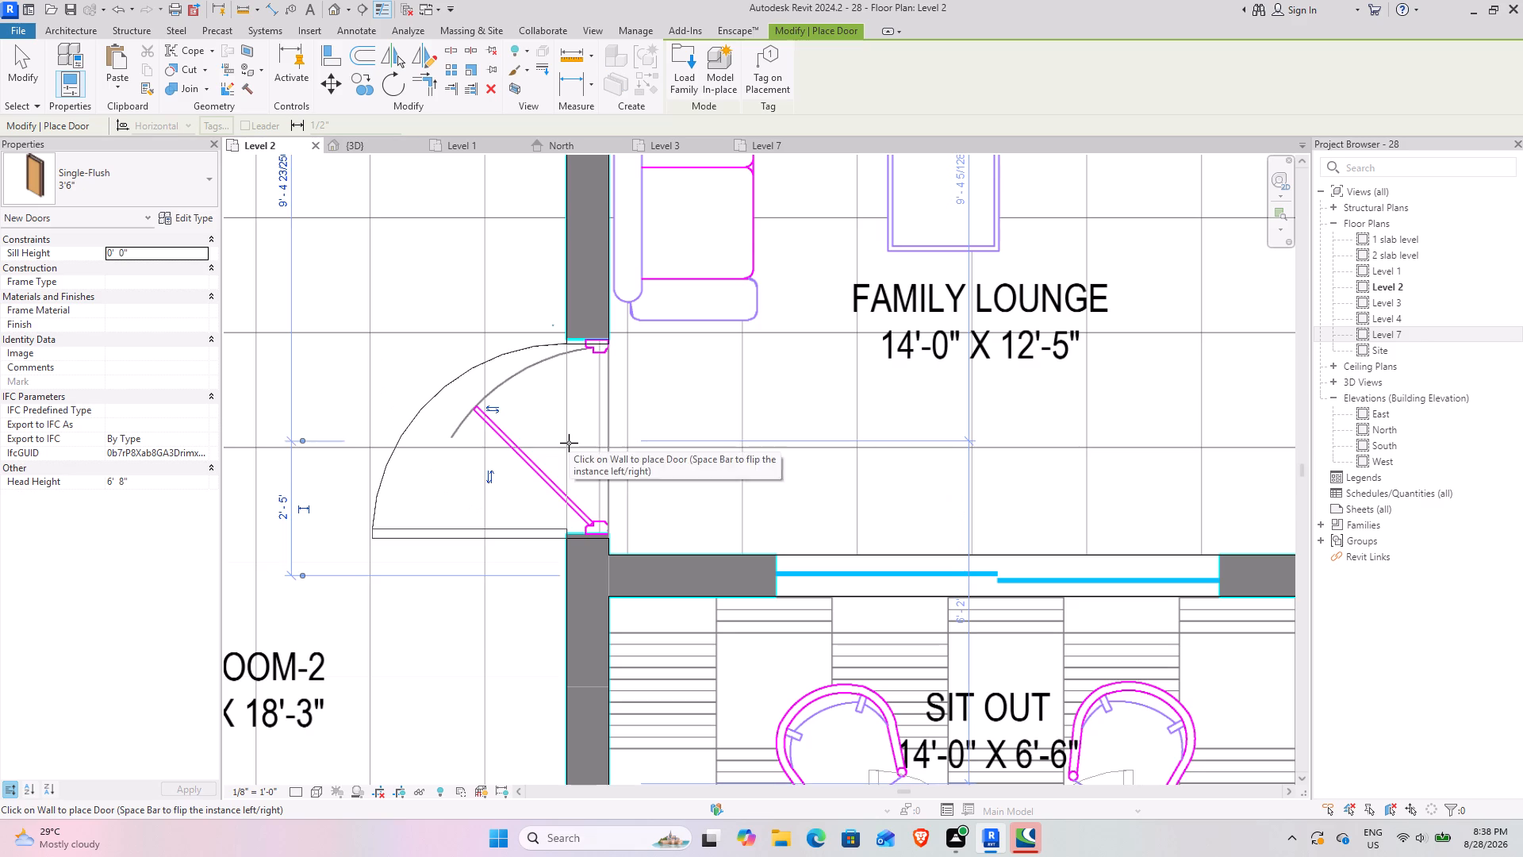
{"action": "key", "text": "Escape"}
{"action": "scroll", "coordinate": [723, 388], "scroll_direction": "down", "scroll_amount": 6}
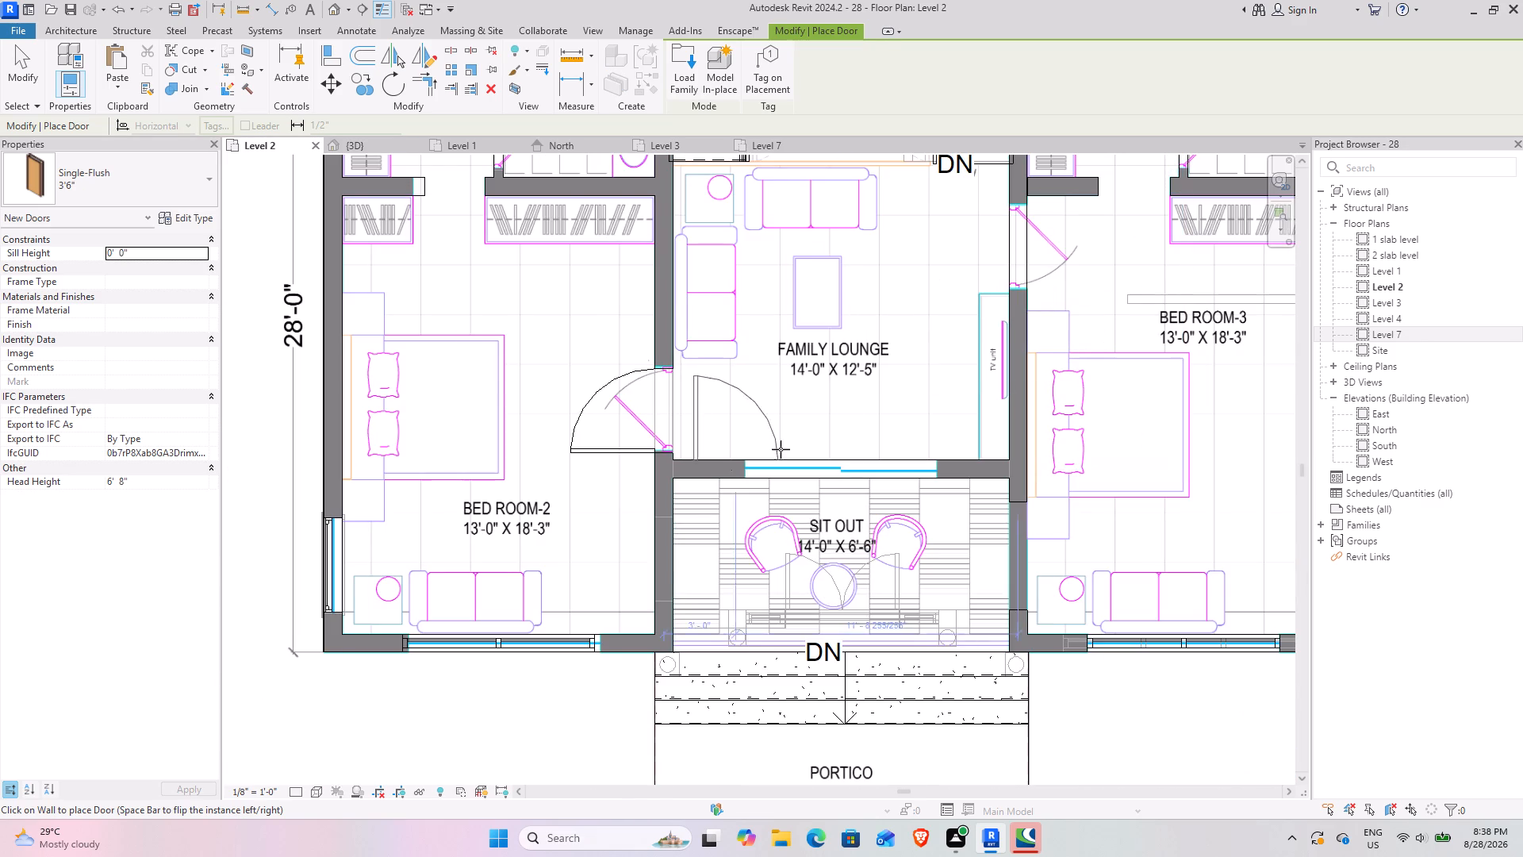
{"action": "middle_click_drag", "start_coordinate": [835, 386], "coordinate": [603, 599]}
{"action": "scroll", "coordinate": [825, 435], "scroll_direction": "up", "scroll_amount": 7}
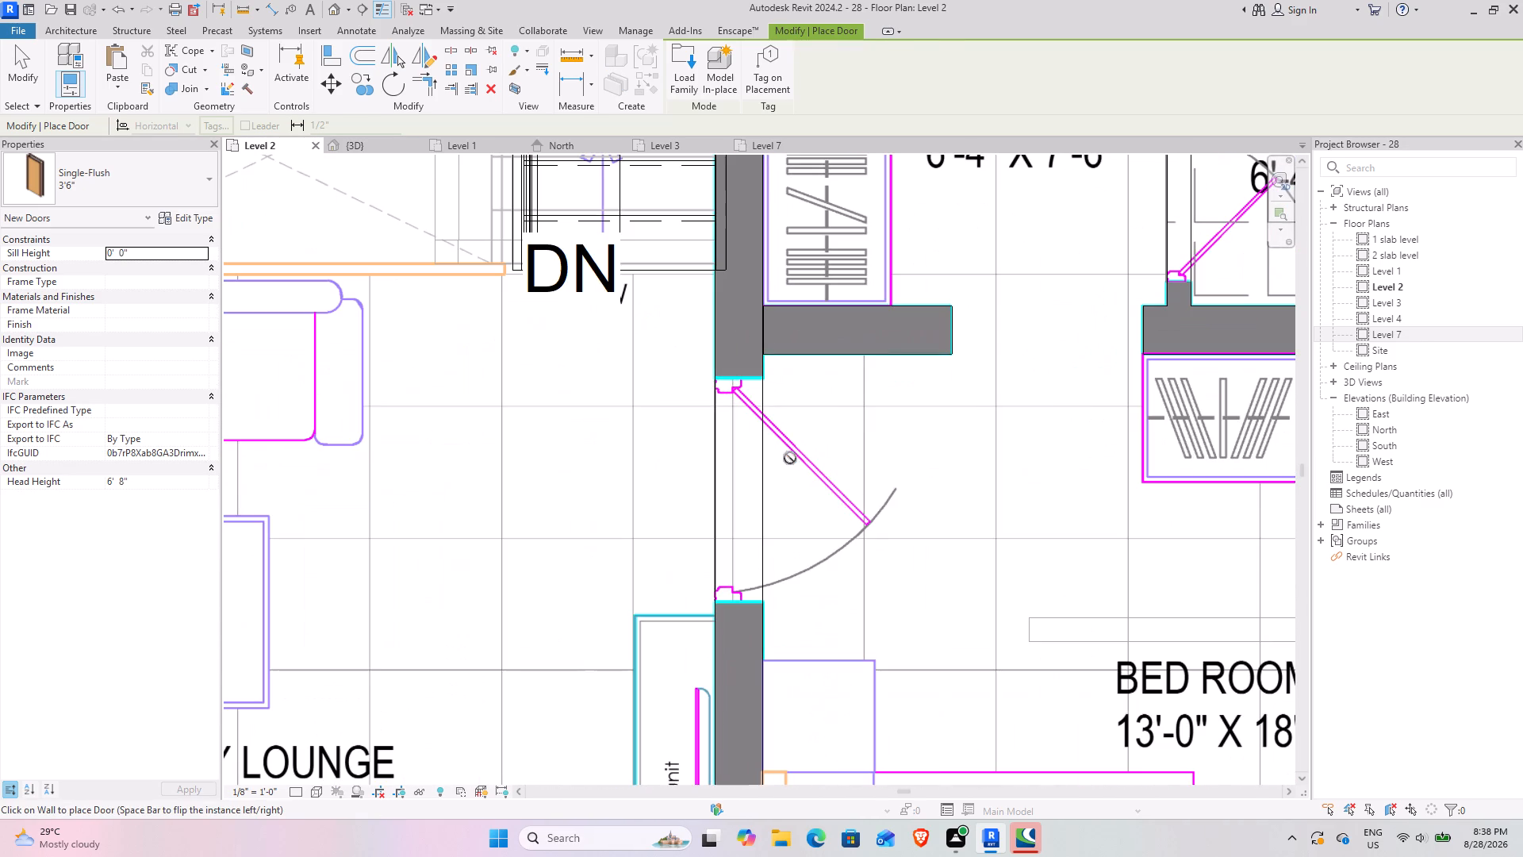
{"action": "left_click", "coordinate": [744, 493]}
Place Single-Flush 30" x 80" doors in both Level 2 toilet openings beside the dress rooms, swinging into the toilets.
{"action": "scroll", "coordinate": [664, 488], "scroll_direction": "down", "scroll_amount": 8}
{"action": "middle_click_drag", "start_coordinate": [647, 480], "coordinate": [833, 431]}
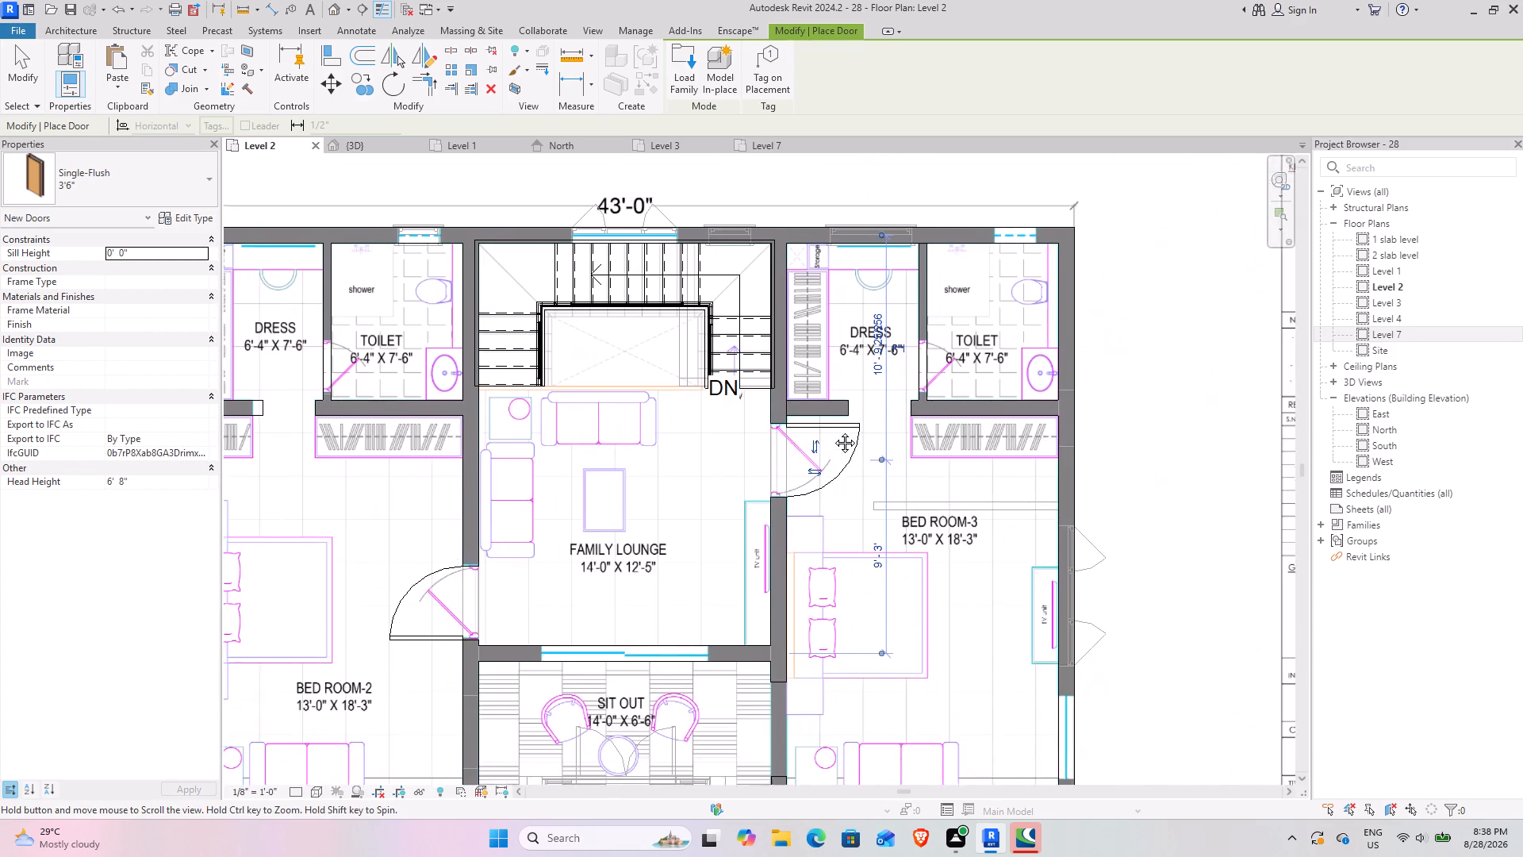
{"action": "middle_click_drag", "start_coordinate": [833, 431], "coordinate": [881, 395]}
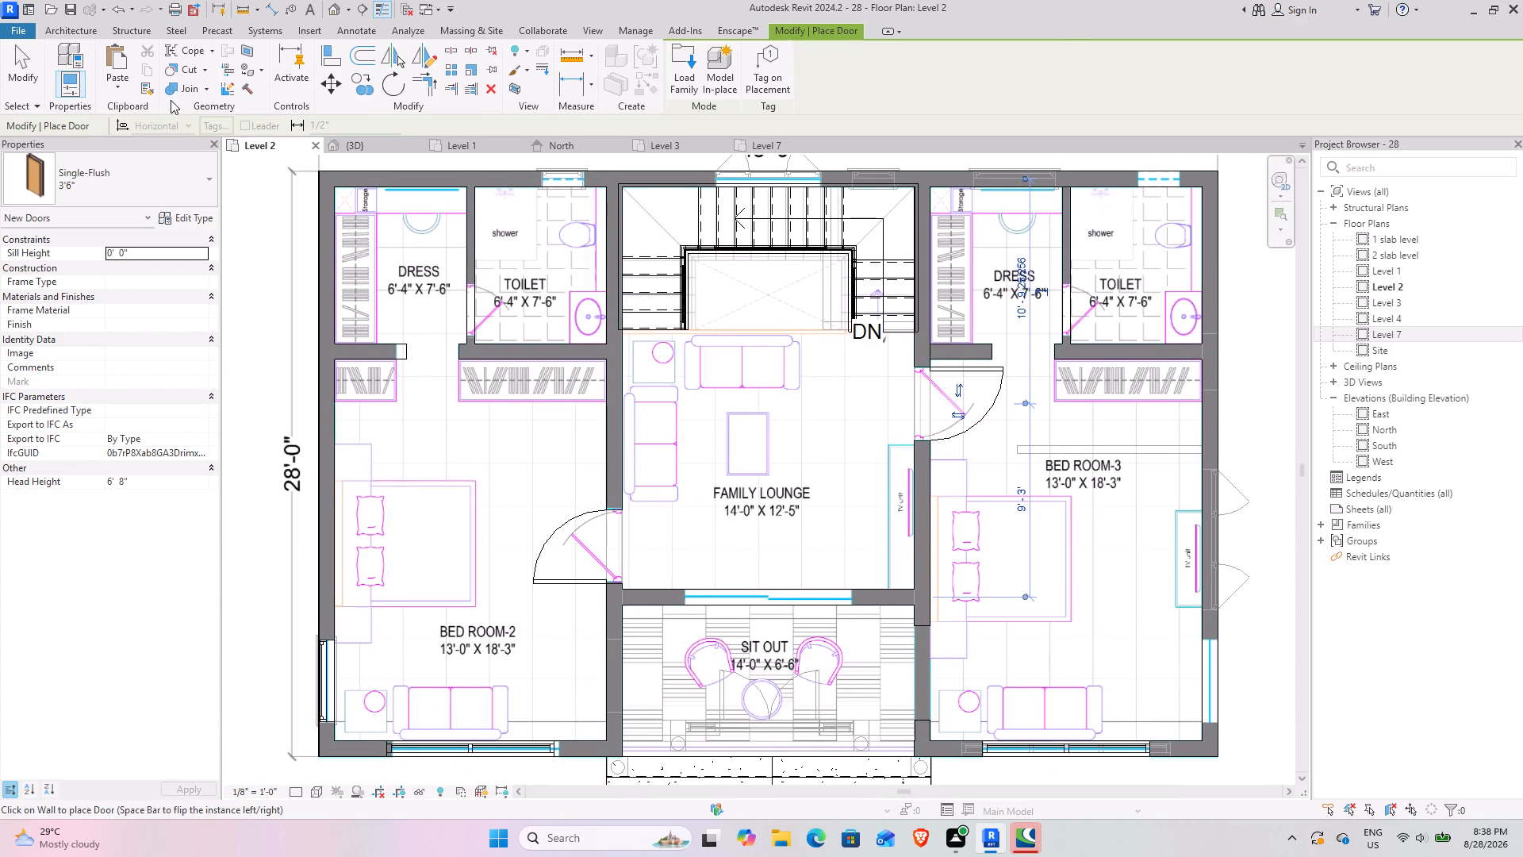
{"action": "left_click", "coordinate": [174, 183]}
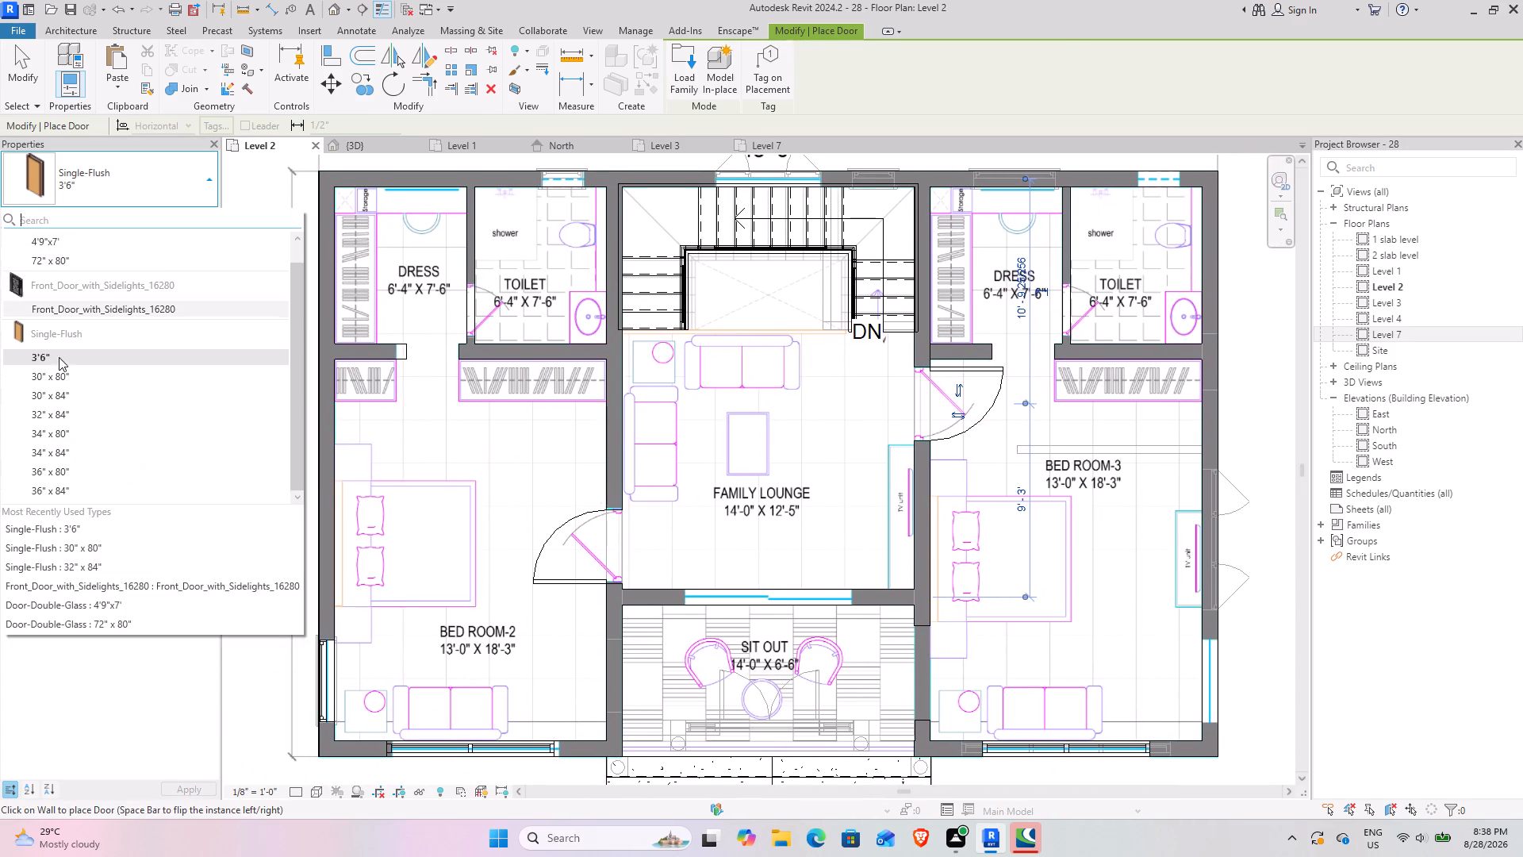
{"action": "left_click", "coordinate": [69, 381]}
{"action": "scroll", "coordinate": [480, 305], "scroll_direction": "up", "scroll_amount": 2}
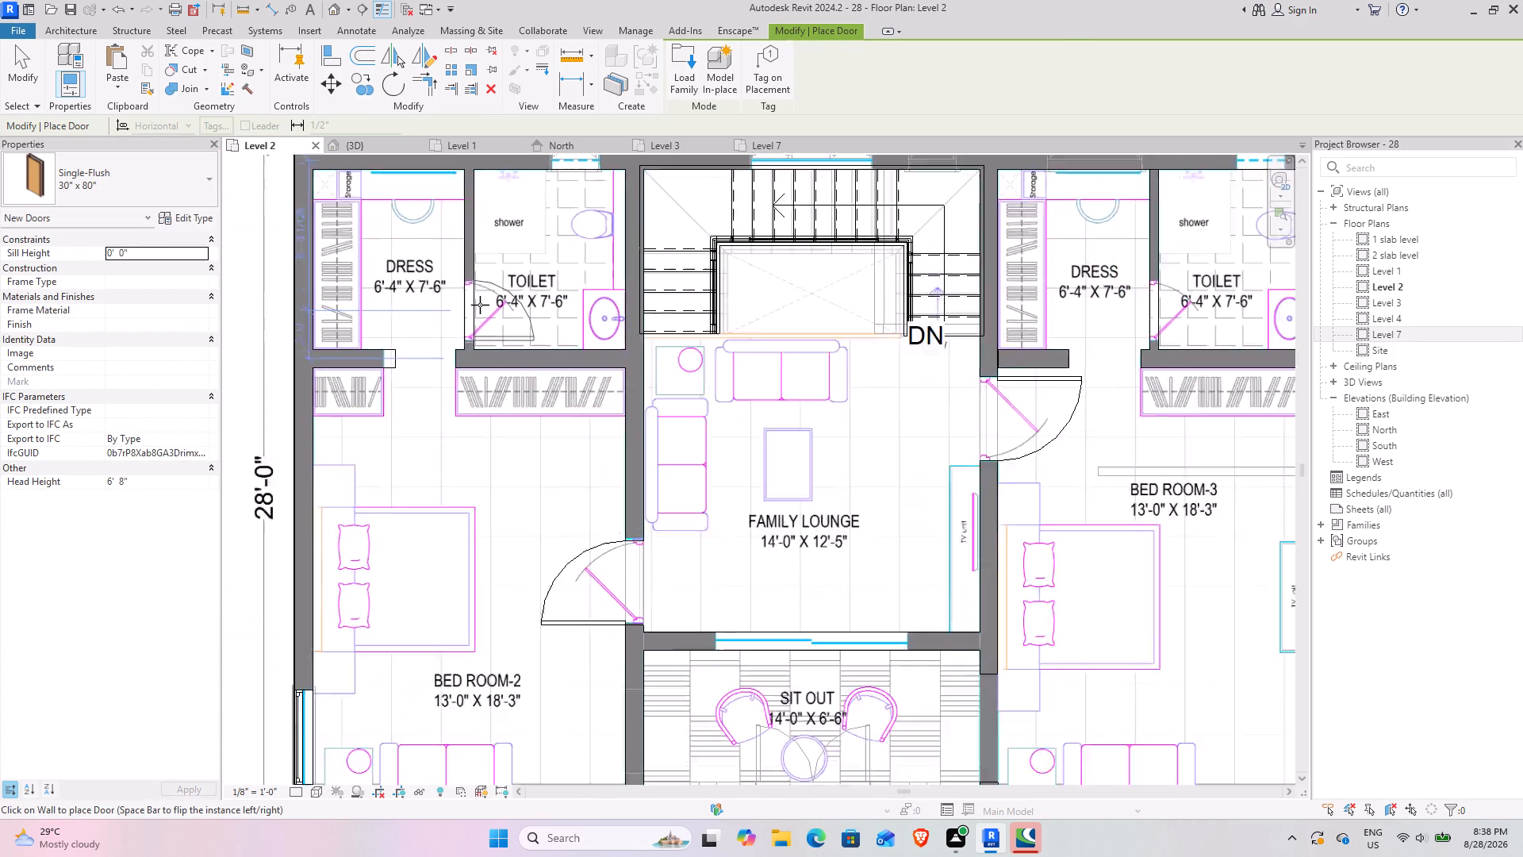
{"action": "scroll", "coordinate": [480, 305], "scroll_direction": "up", "scroll_amount": 8}
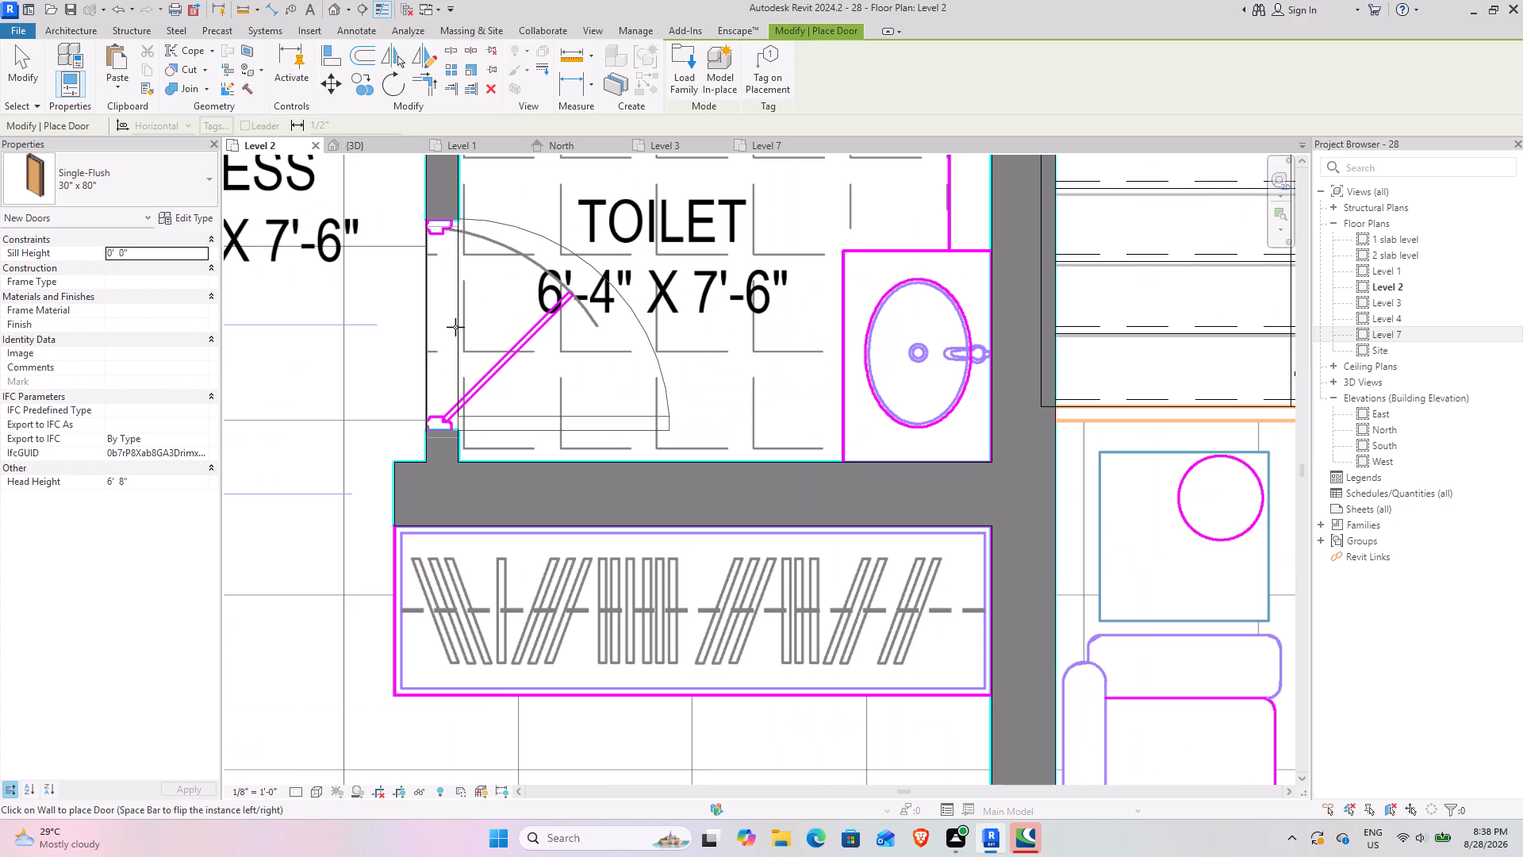
{"action": "left_click", "coordinate": [455, 327]}
{"action": "scroll", "coordinate": [848, 327], "scroll_direction": "down", "scroll_amount": 3}
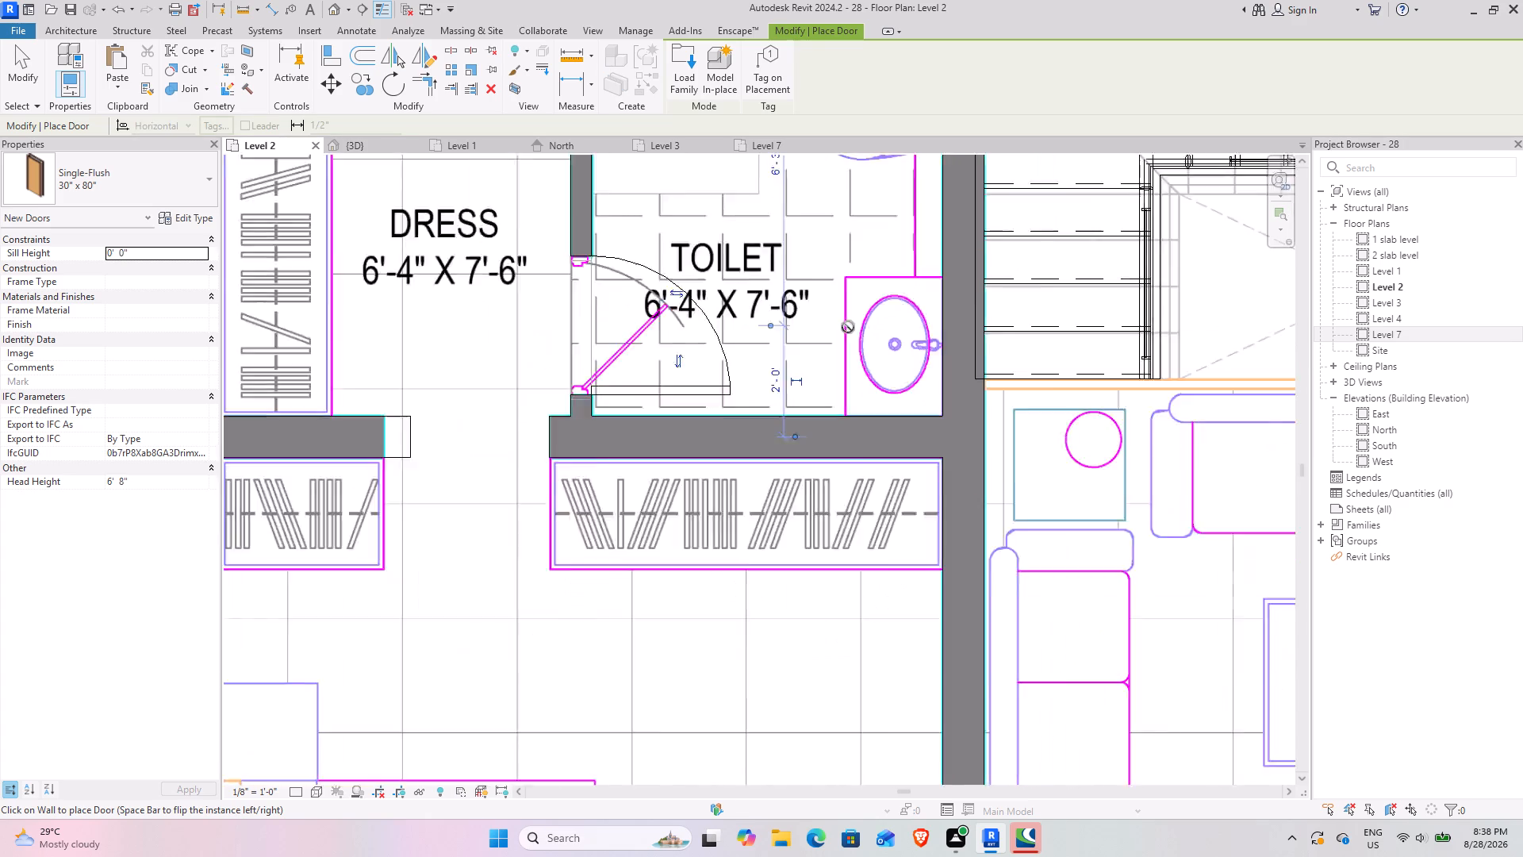
{"action": "scroll", "coordinate": [848, 327], "scroll_direction": "down", "scroll_amount": 2}
{"action": "middle_click_drag", "start_coordinate": [1089, 329], "coordinate": [199, 355]}
{"action": "scroll", "coordinate": [982, 350], "scroll_direction": "up", "scroll_amount": 3}
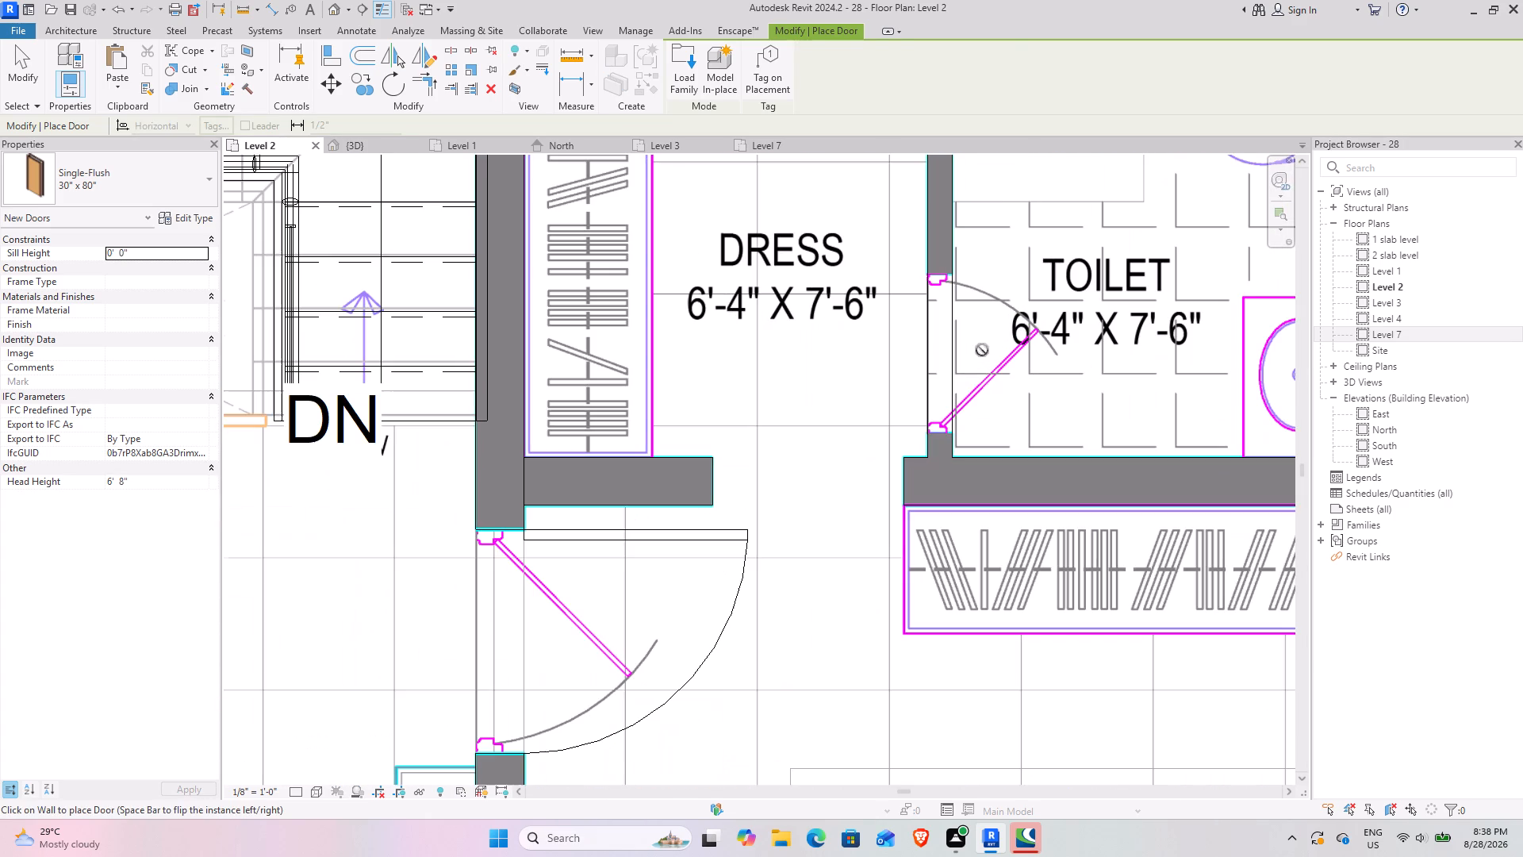
{"action": "left_click", "coordinate": [946, 355]}
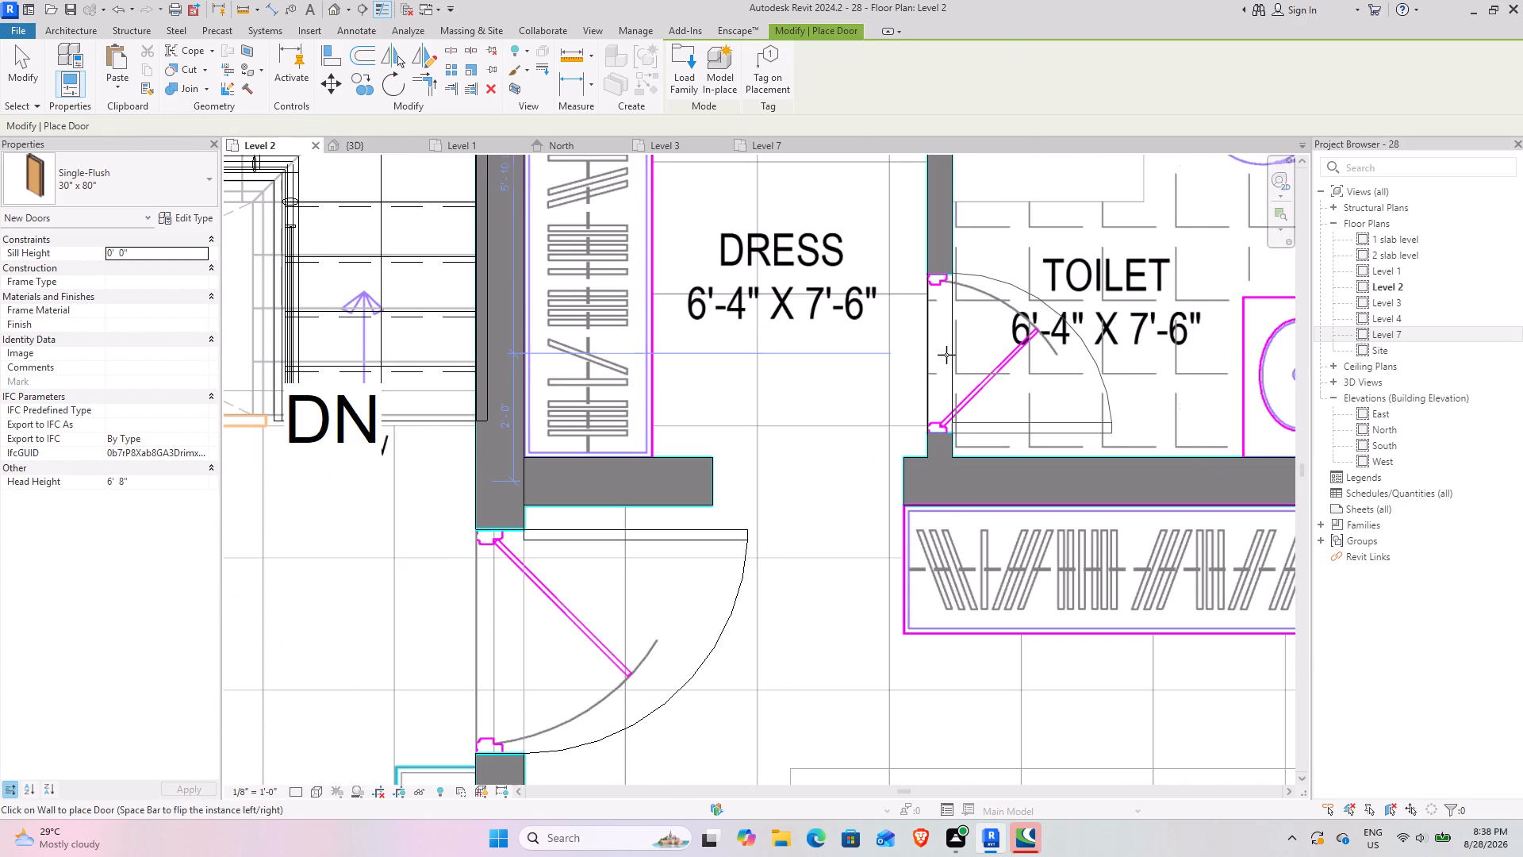
{"action": "scroll", "coordinate": [761, 355], "scroll_direction": "down", "scroll_amount": 8}
{"action": "middle_click_drag", "start_coordinate": [750, 359], "coordinate": [841, 222]}
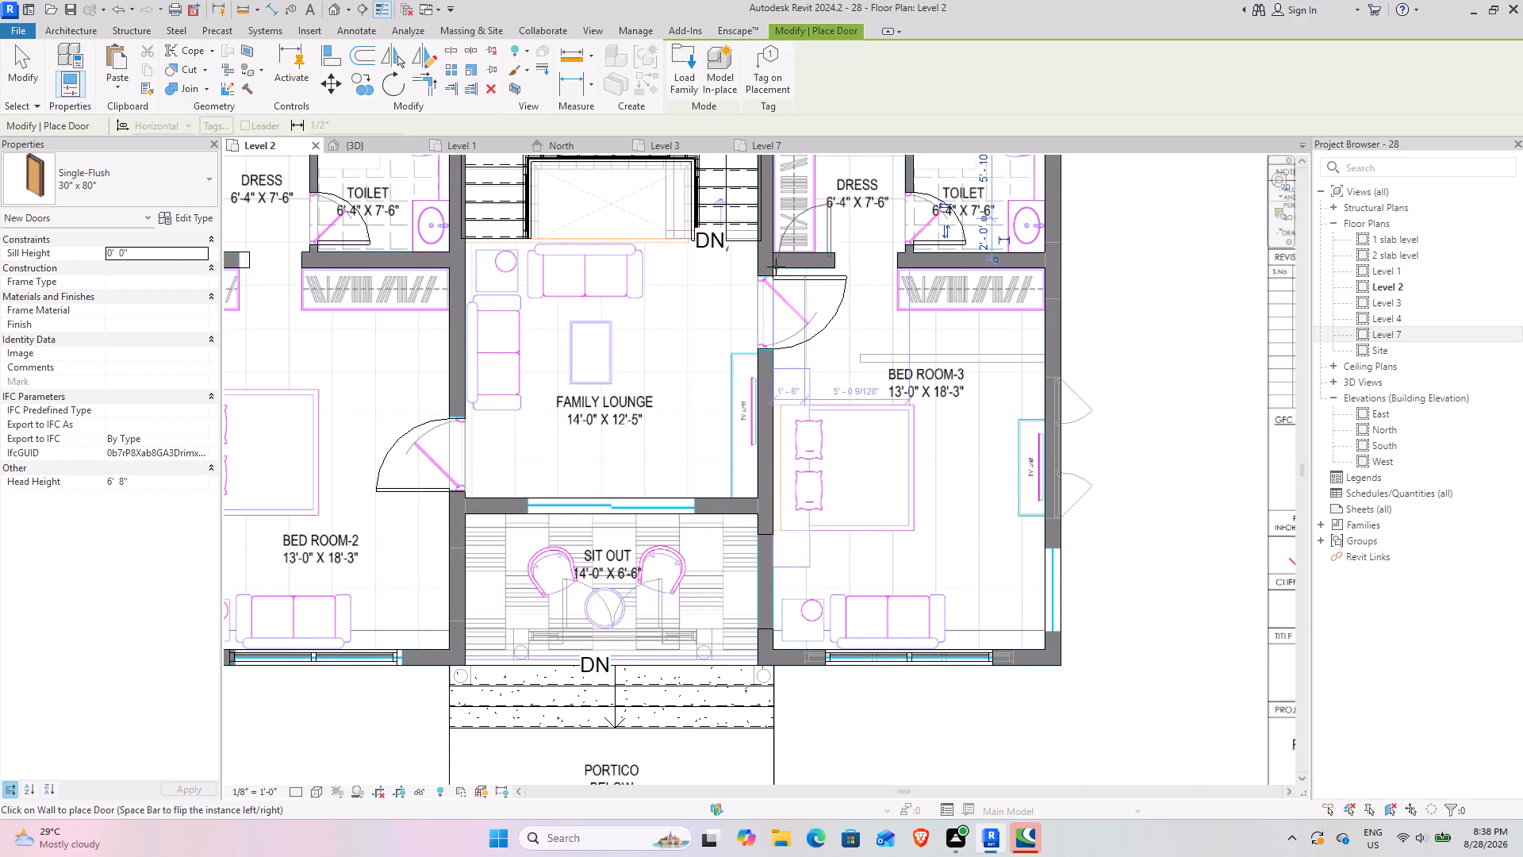
{"action": "key", "text": "Escape"}
Examine the Level 2 plan around the Sit Out and Bed Room-3 for openings still to fit.
{"action": "scroll", "coordinate": [643, 383], "scroll_direction": "down", "scroll_amount": 4}
{"action": "middle_click_drag", "start_coordinate": [623, 371], "coordinate": [761, 335]}
{"action": "scroll", "coordinate": [522, 434], "scroll_direction": "up", "scroll_amount": 3}
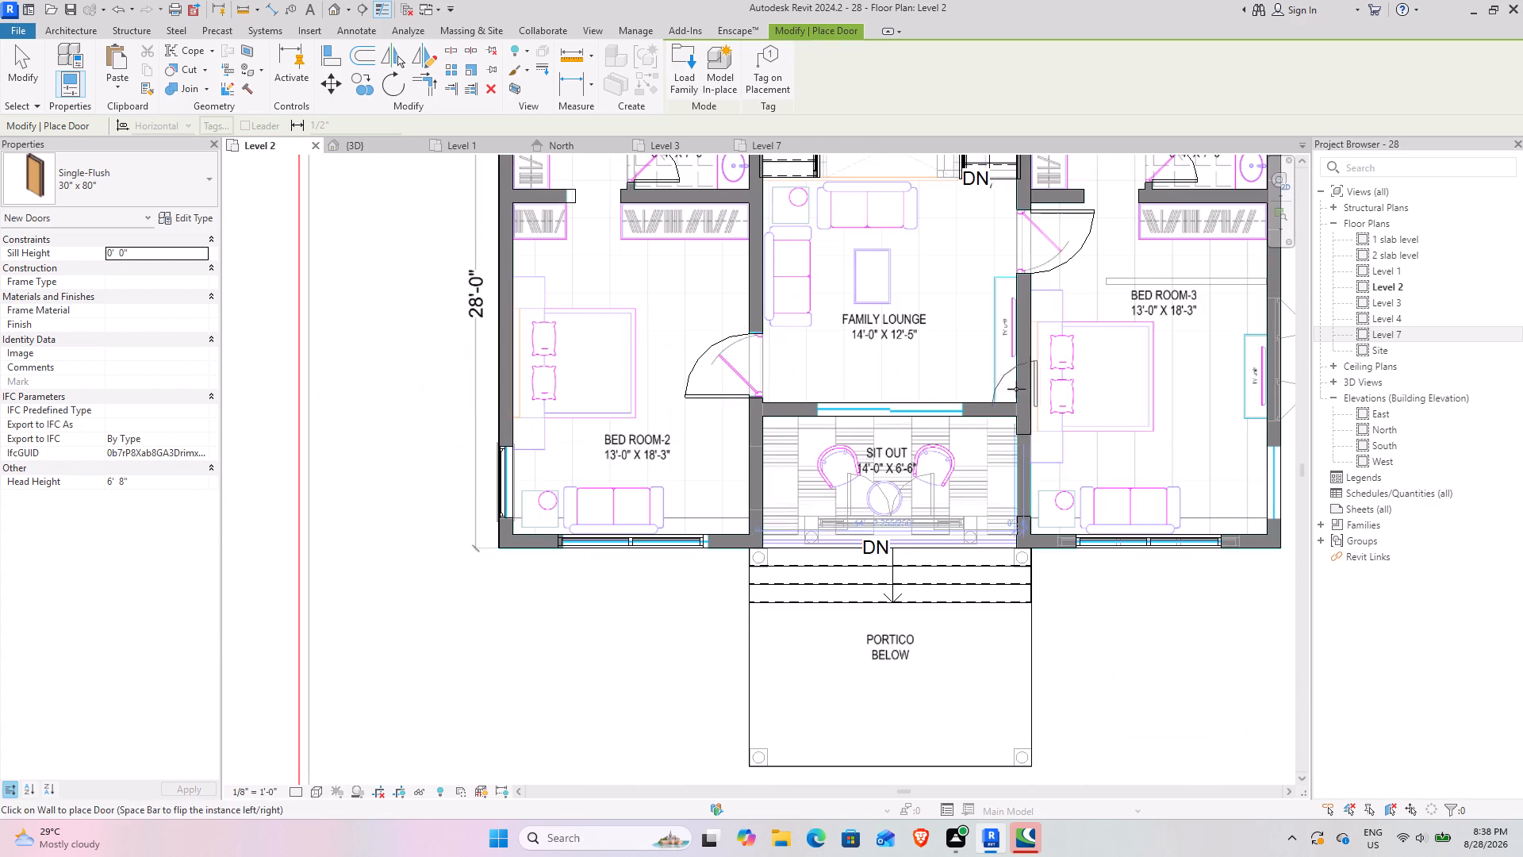
{"action": "middle_click_drag", "start_coordinate": [974, 372], "coordinate": [592, 434]}
{"action": "key", "text": "Escape"}
{"action": "key", "text": "Escape"}
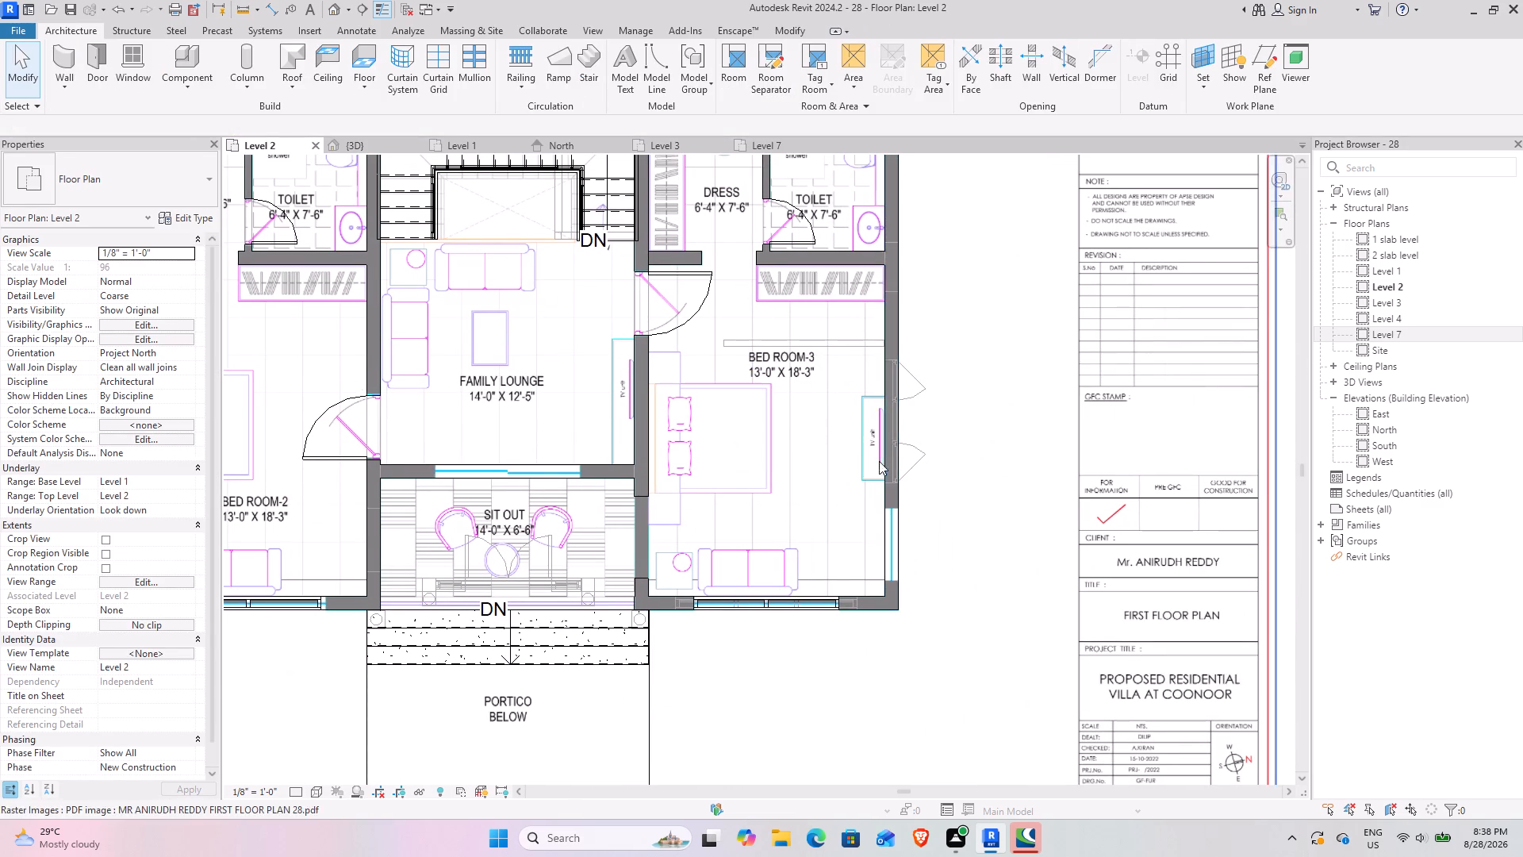
{"action": "scroll", "coordinate": [891, 452], "scroll_direction": "up", "scroll_amount": 7}
{"action": "scroll", "coordinate": [726, 455], "scroll_direction": "down", "scroll_amount": 4}
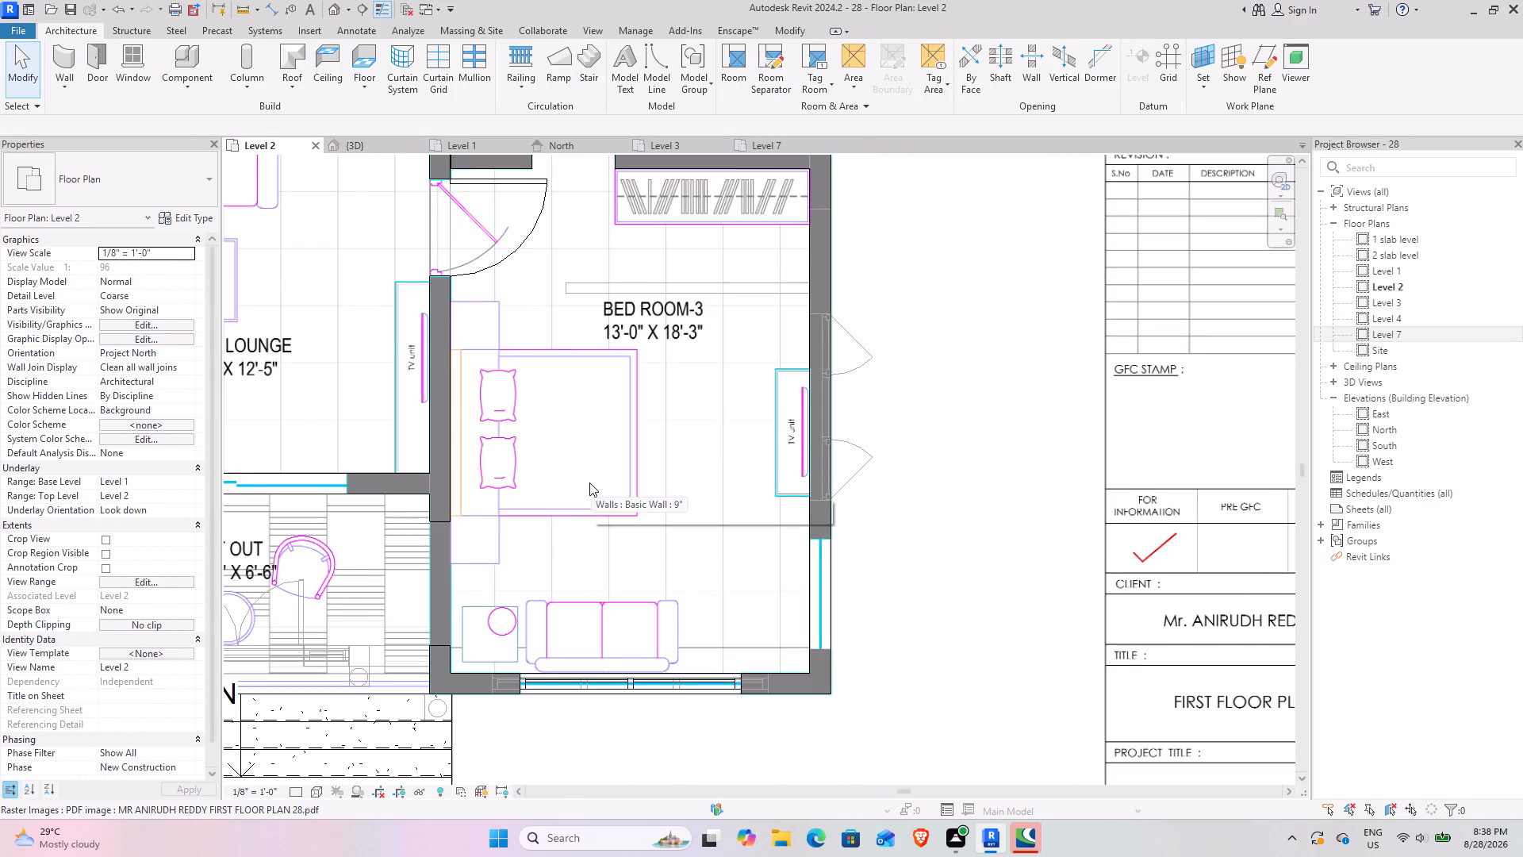
Measure the length of the window opening in Bed Room-3's outer side wall, next to the sofa corner.
{"action": "middle_click_drag", "start_coordinate": [590, 482], "coordinate": [809, 395]}
{"action": "scroll", "coordinate": [643, 363], "scroll_direction": "down", "scroll_amount": 4}
{"action": "middle_click_drag", "start_coordinate": [635, 385], "coordinate": [778, 363]}
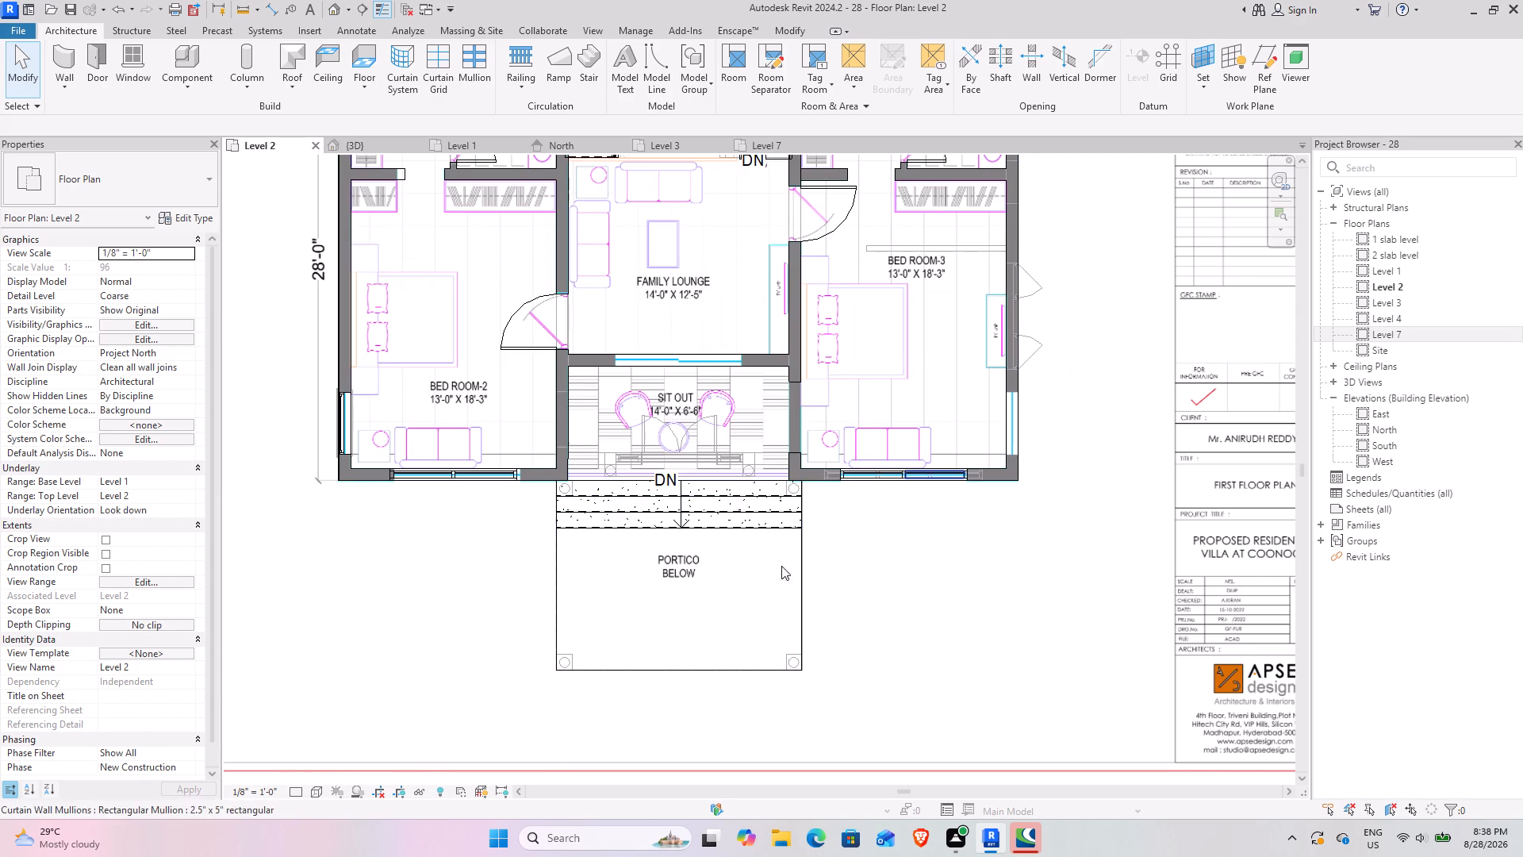
{"action": "middle_click_drag", "start_coordinate": [781, 509], "coordinate": [803, 667]}
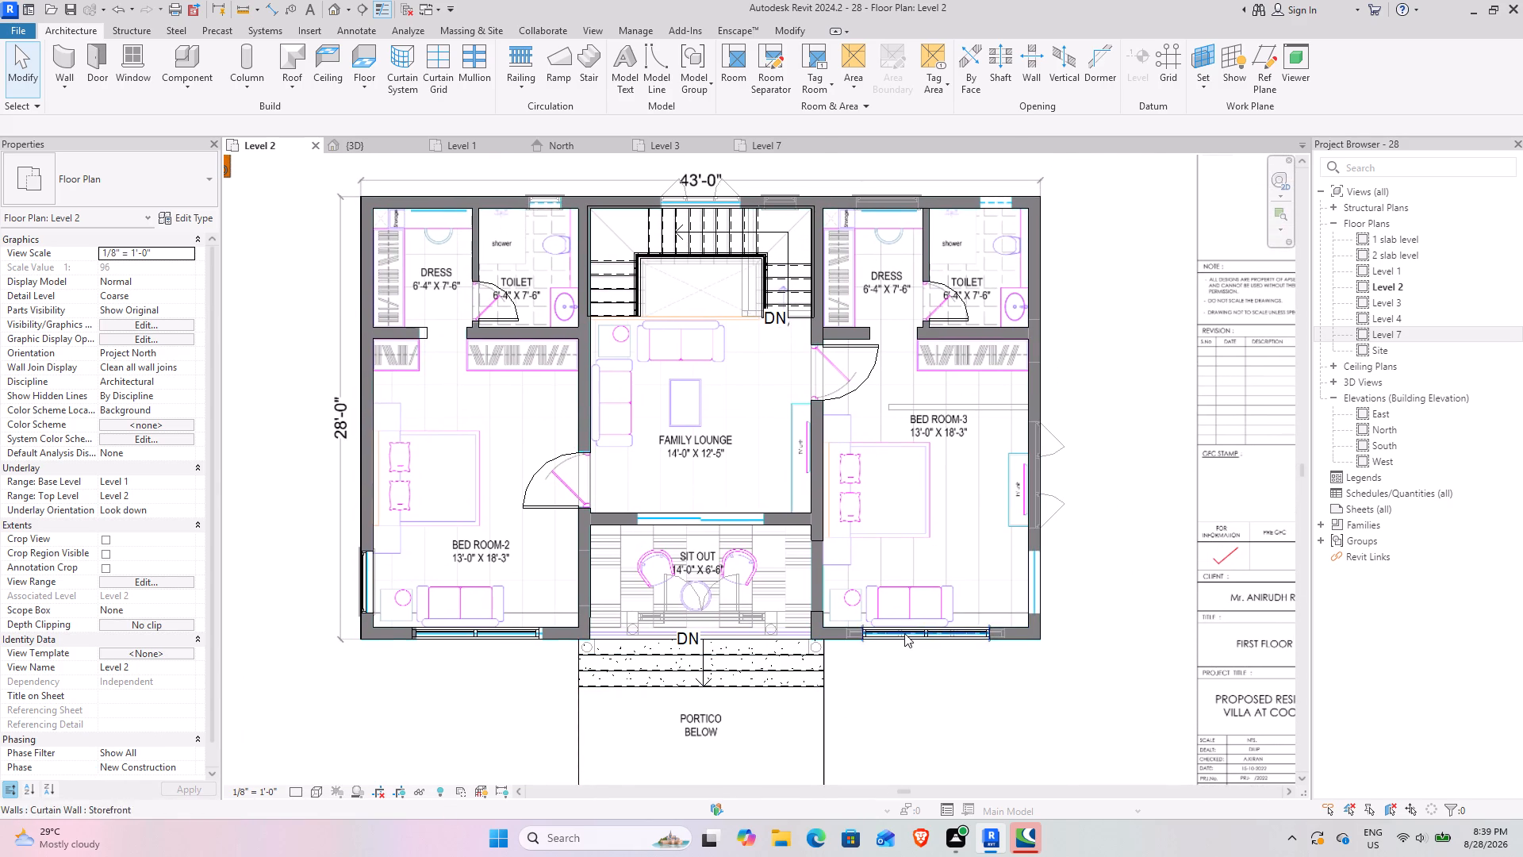
{"action": "scroll", "coordinate": [904, 633], "scroll_direction": "up", "scroll_amount": 3}
{"action": "middle_click_drag", "start_coordinate": [1076, 605], "coordinate": [788, 590]}
{"action": "scroll", "coordinate": [800, 565], "scroll_direction": "up", "scroll_amount": 3}
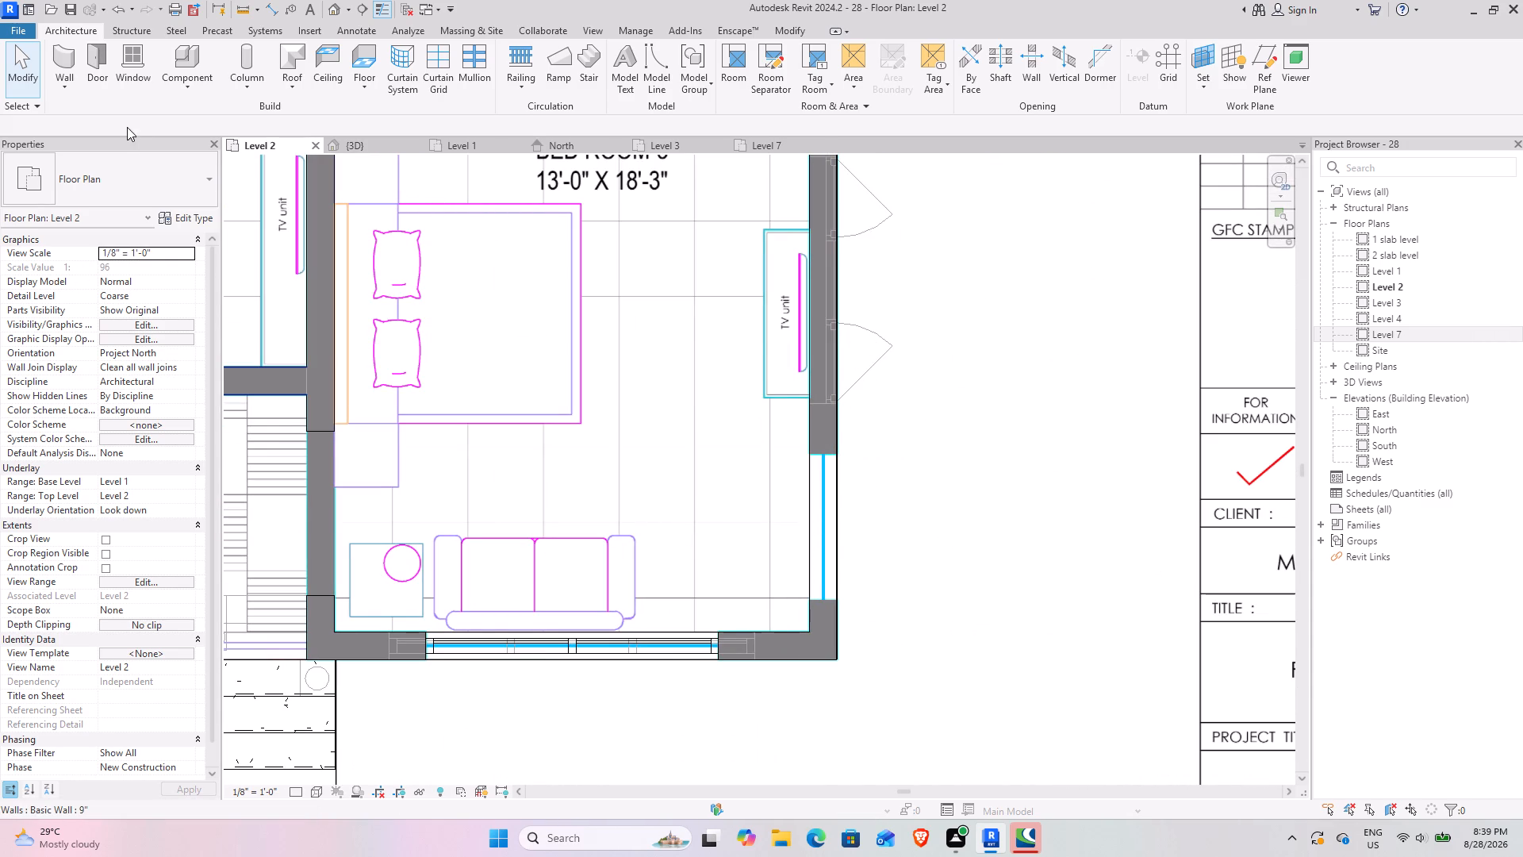
{"action": "left_click", "coordinate": [245, 11]}
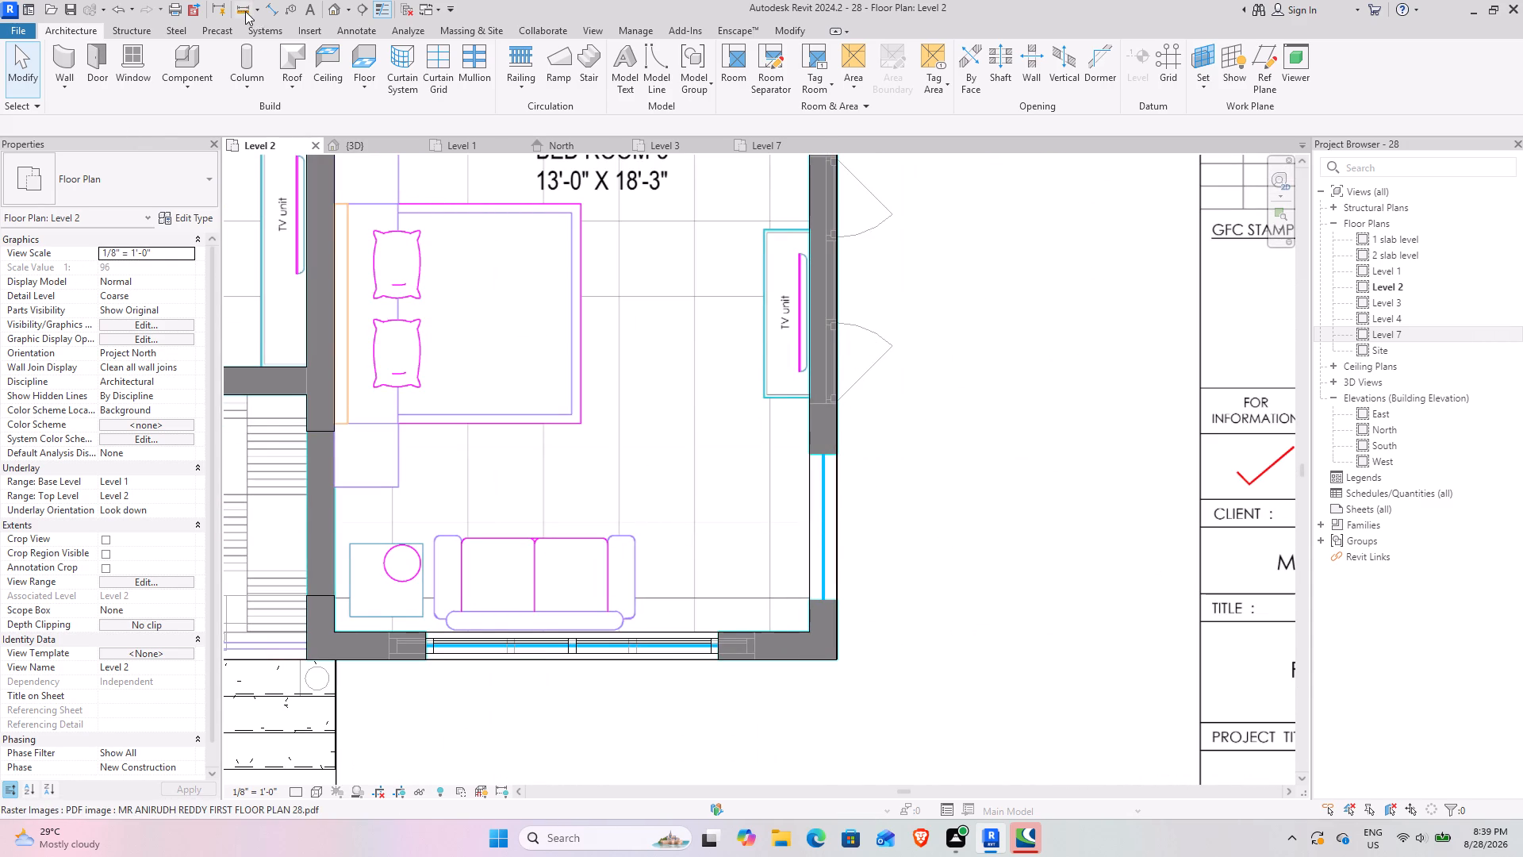
{"action": "left_click", "coordinate": [838, 597]}
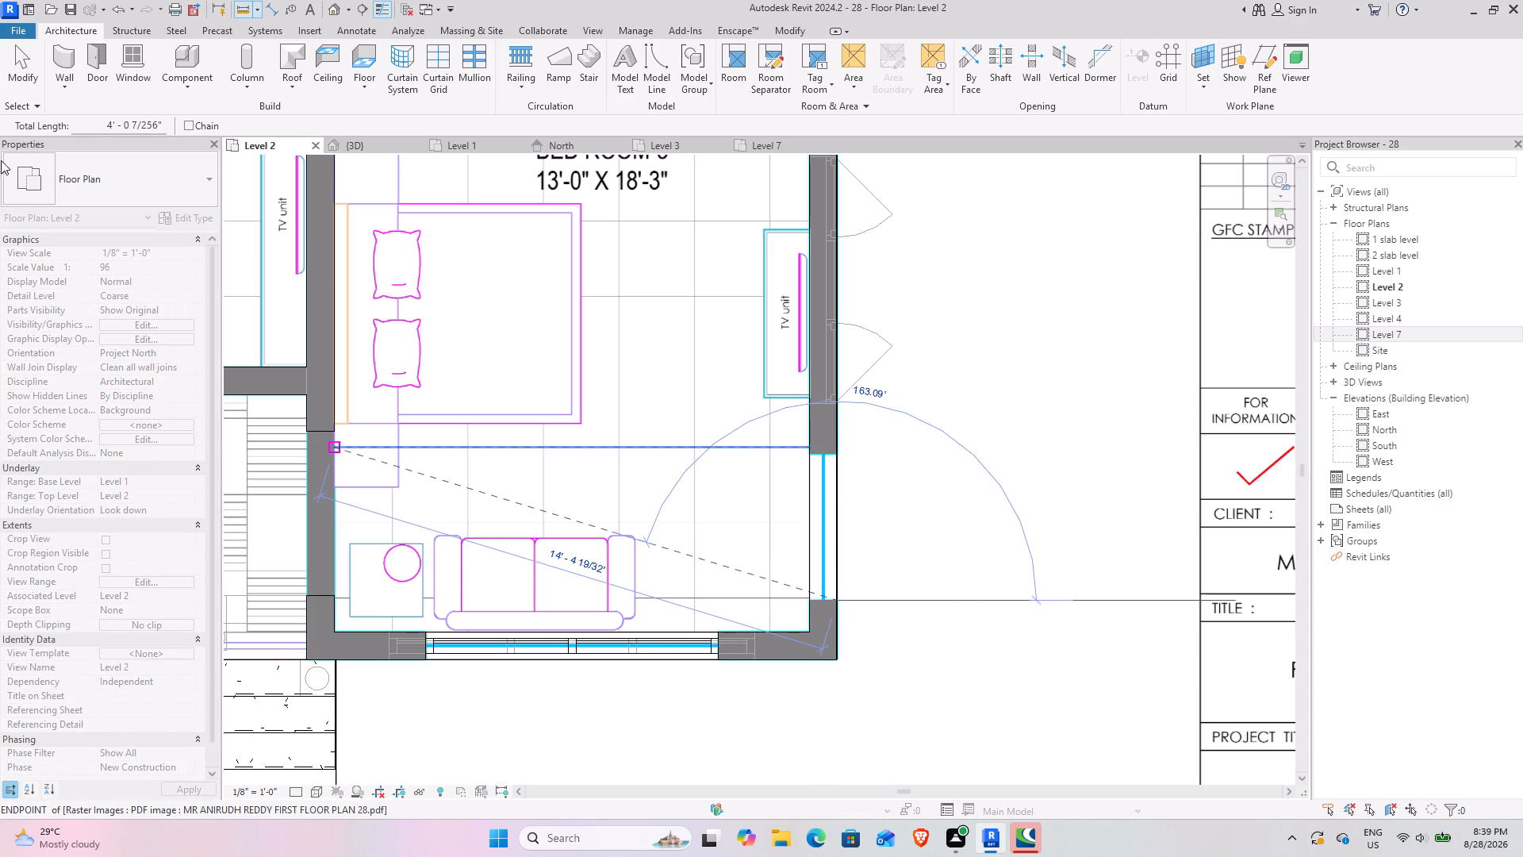
Start placing a window and look through the loaded window types for a size matching the Bed Room-3 side opening.
{"action": "left_click", "coordinate": [144, 69]}
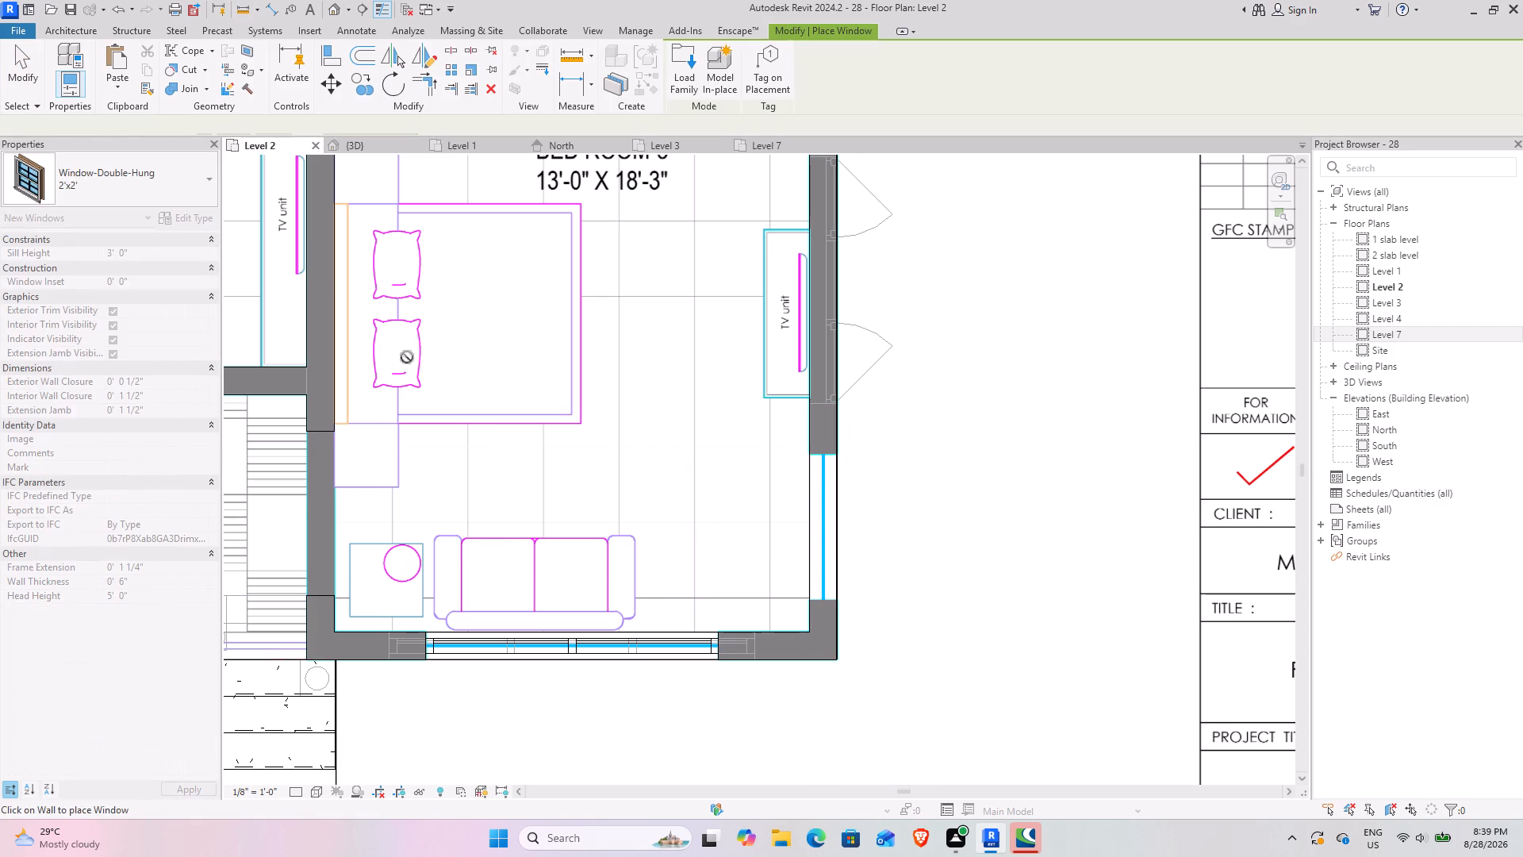
{"action": "left_click", "coordinate": [83, 172]}
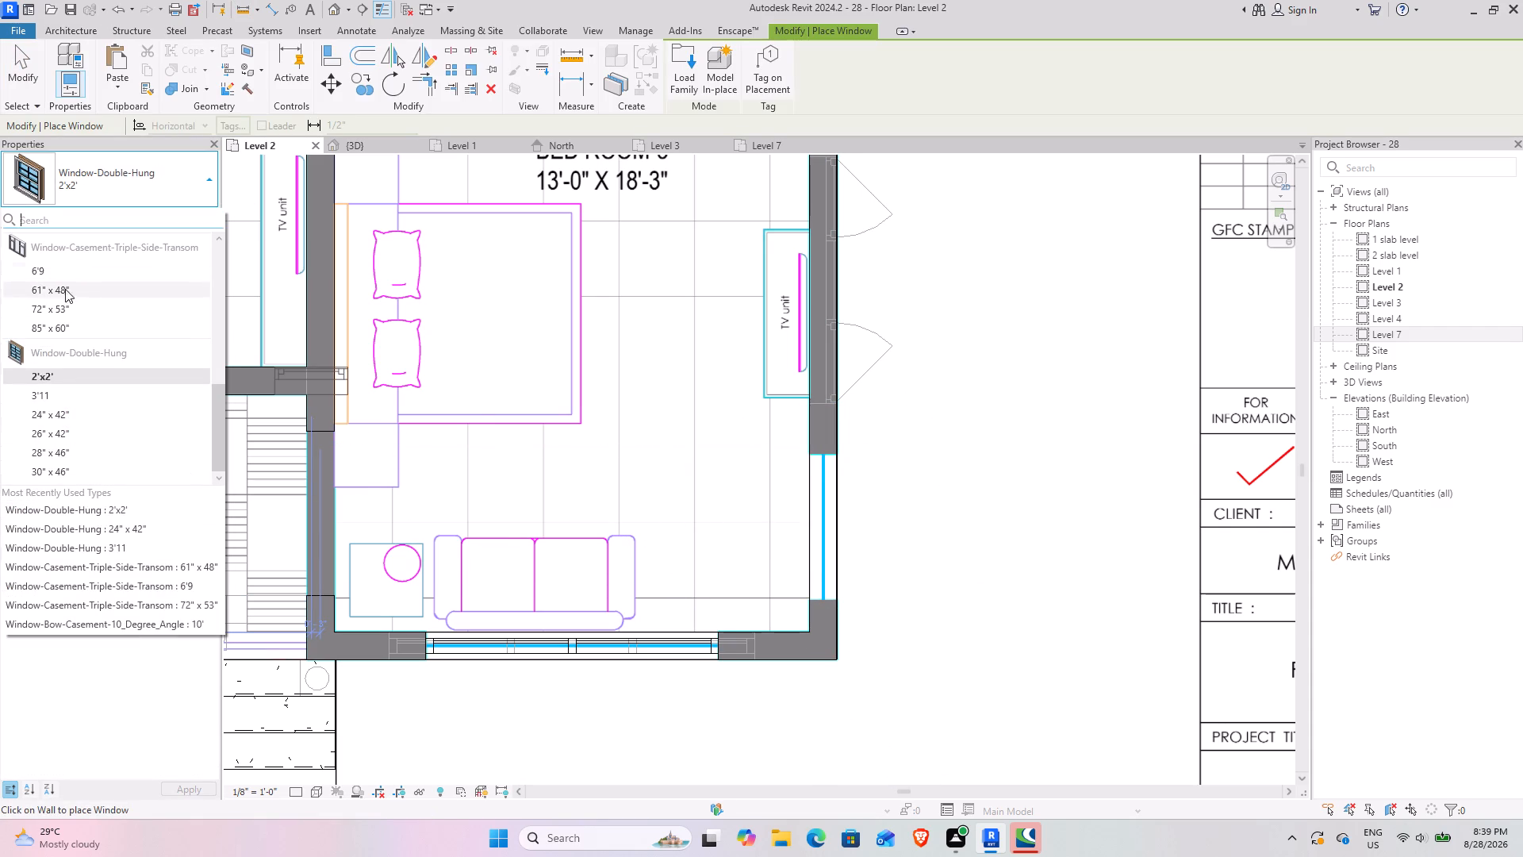
{"action": "scroll", "coordinate": [82, 463], "scroll_direction": "down", "scroll_amount": 4}
{"action": "scroll", "coordinate": [71, 404], "scroll_direction": "up", "scroll_amount": 2}
{"action": "scroll", "coordinate": [71, 404], "scroll_direction": "down", "scroll_amount": 6}
{"action": "scroll", "coordinate": [71, 404], "scroll_direction": "up", "scroll_amount": 3}
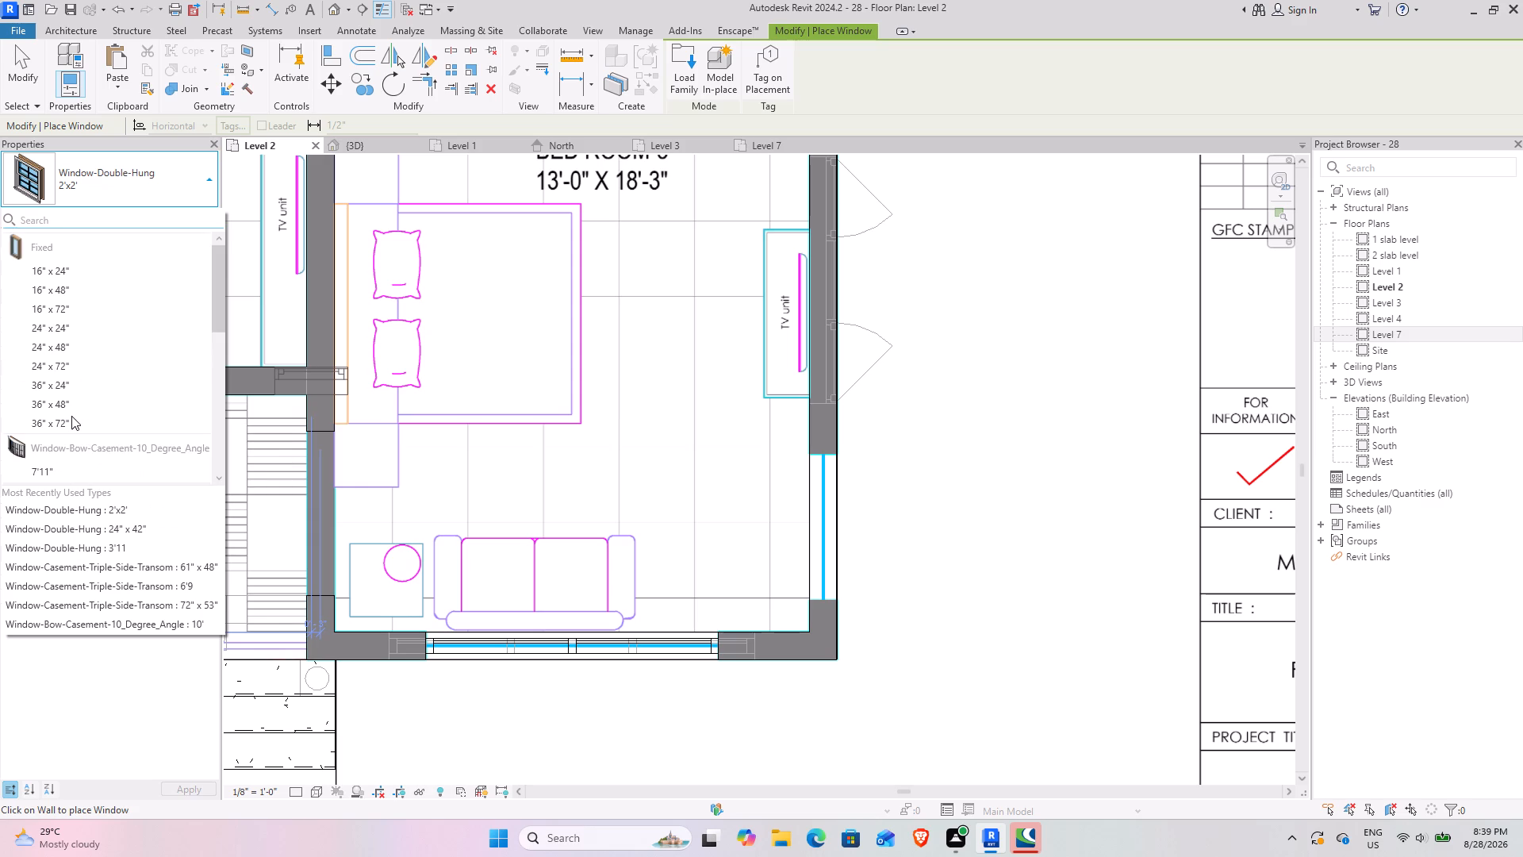
{"action": "scroll", "coordinate": [71, 416], "scroll_direction": "up", "scroll_amount": 3}
{"action": "scroll", "coordinate": [71, 416], "scroll_direction": "down", "scroll_amount": 8}
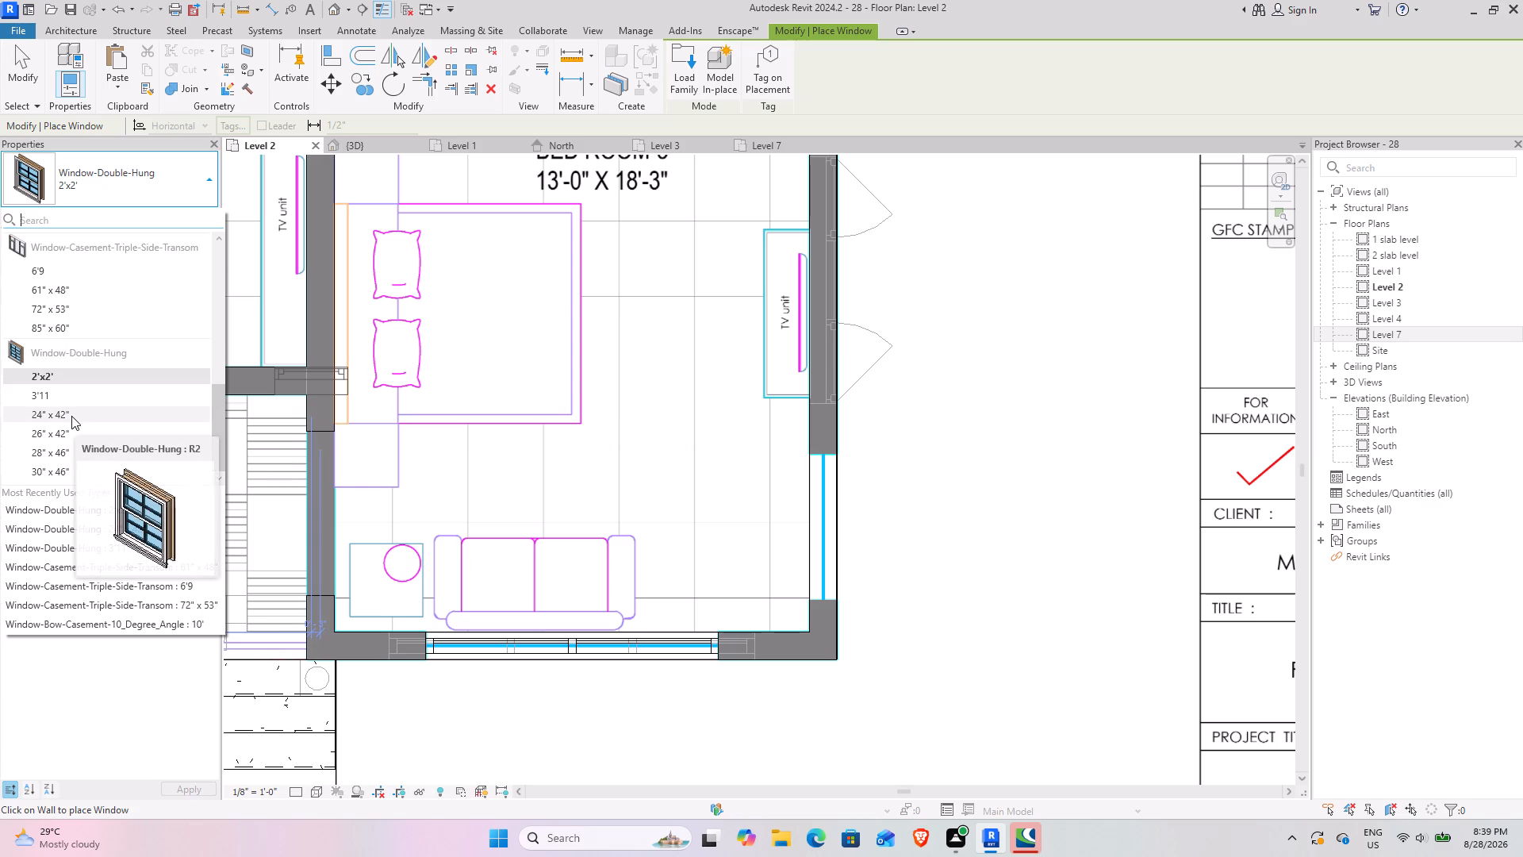
{"action": "scroll", "coordinate": [71, 416], "scroll_direction": "down", "scroll_amount": 2}
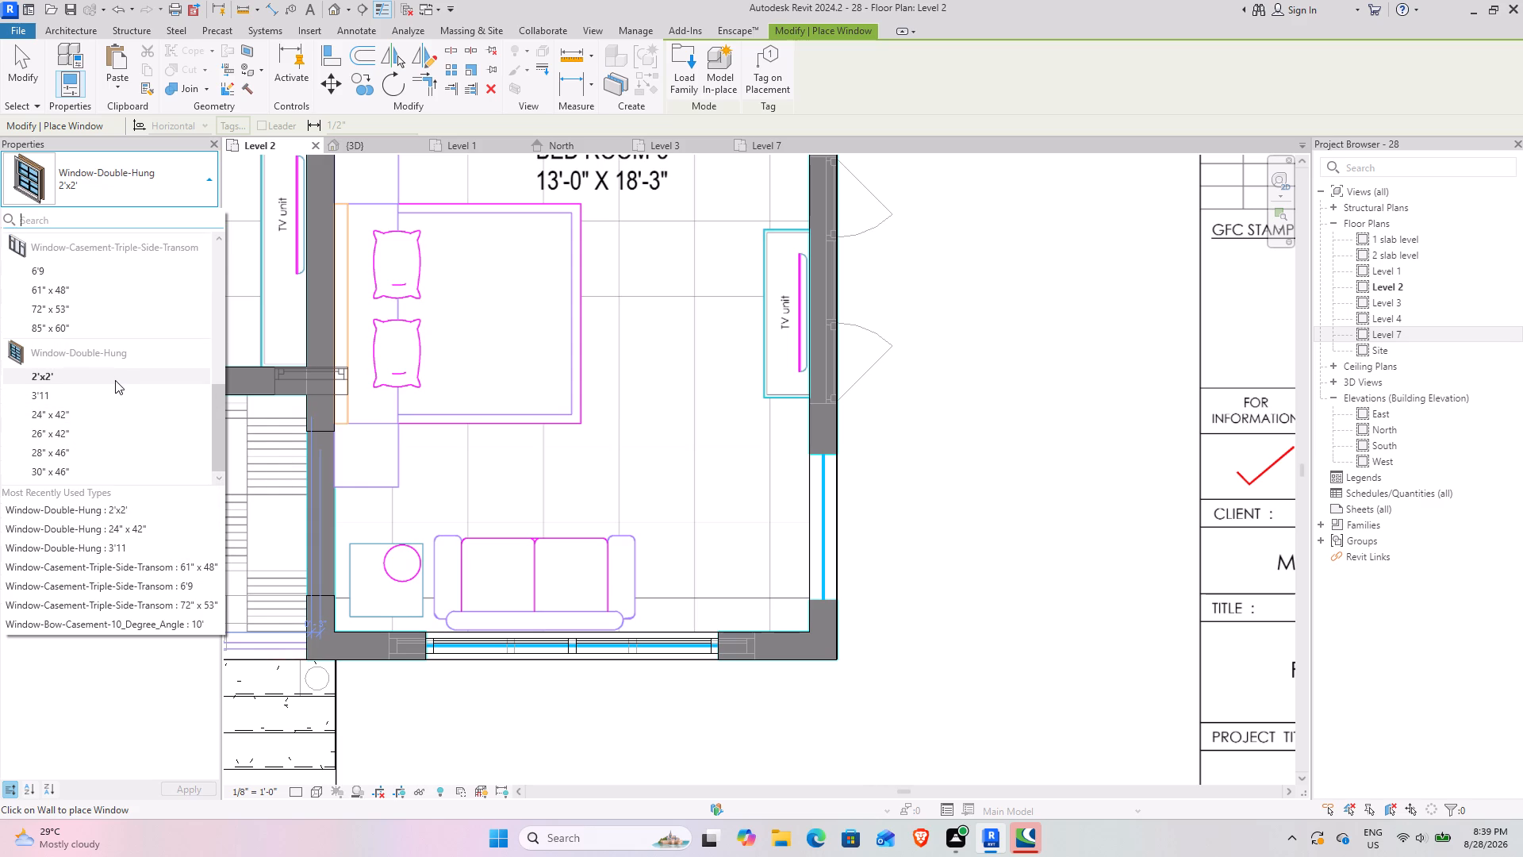
{"action": "left_click", "coordinate": [174, 182]}
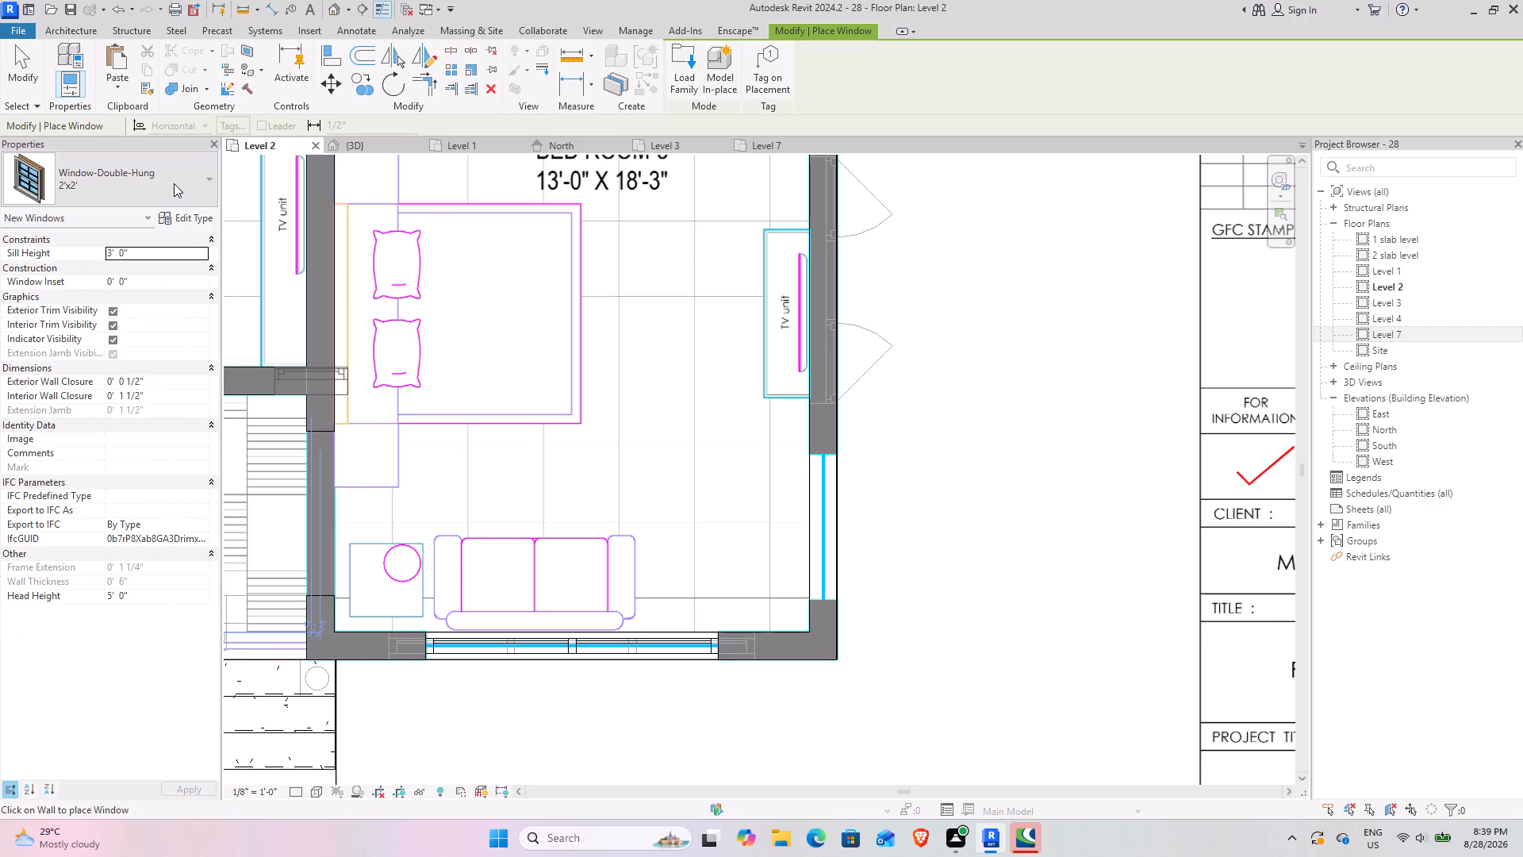
Duplicate the Window-Double-Hung 2'x2' type as 4'x5', with a width of 4' and a height of 5'.
{"action": "left_click", "coordinate": [182, 212]}
{"action": "left_click", "coordinate": [1041, 240]}
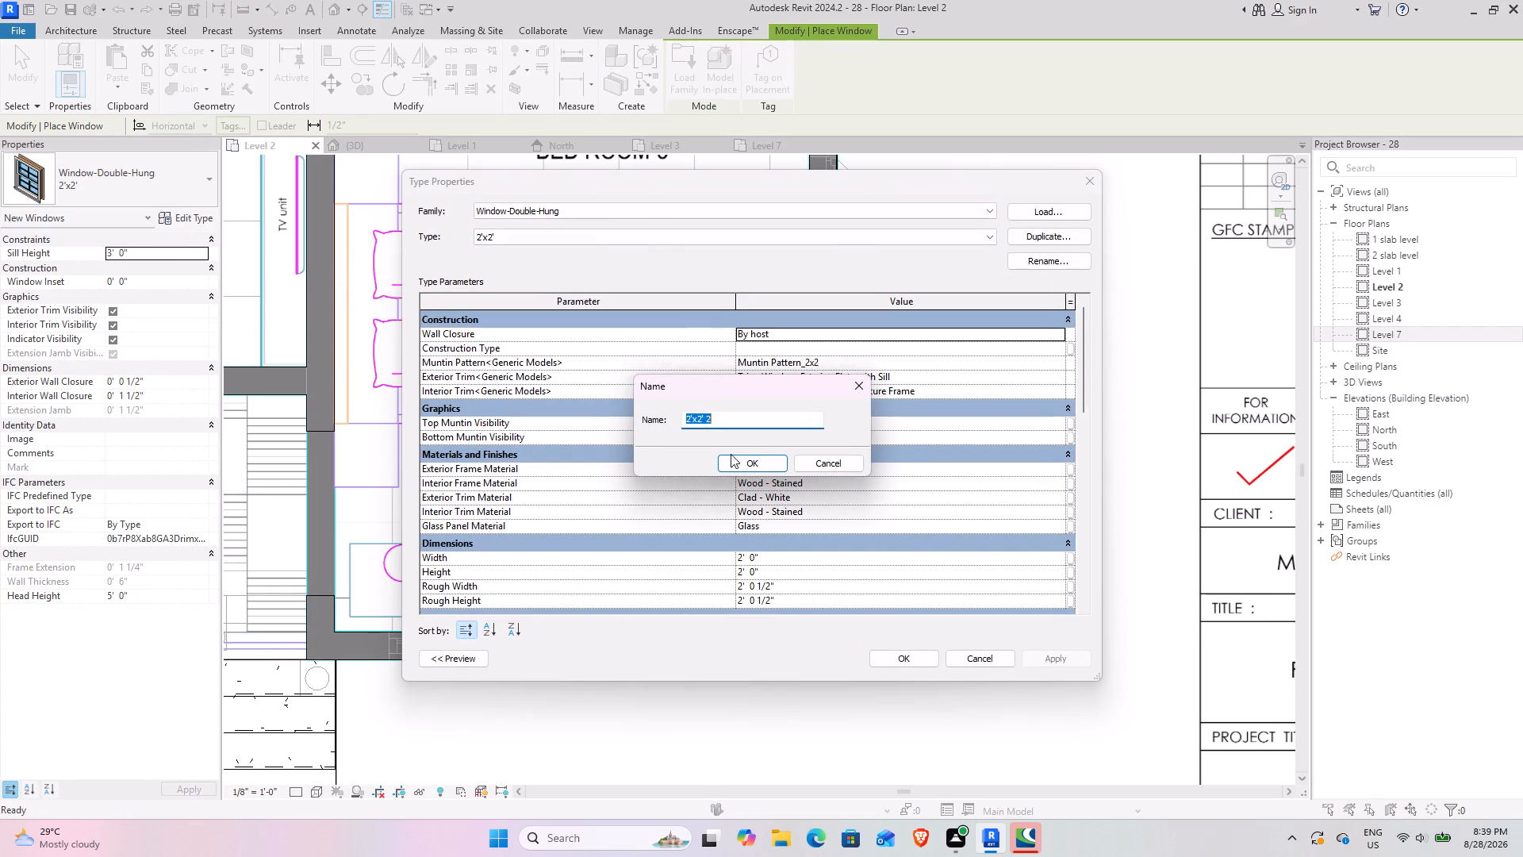
{"action": "type", "text": "4'"}
{"action": "key", "text": "x"}
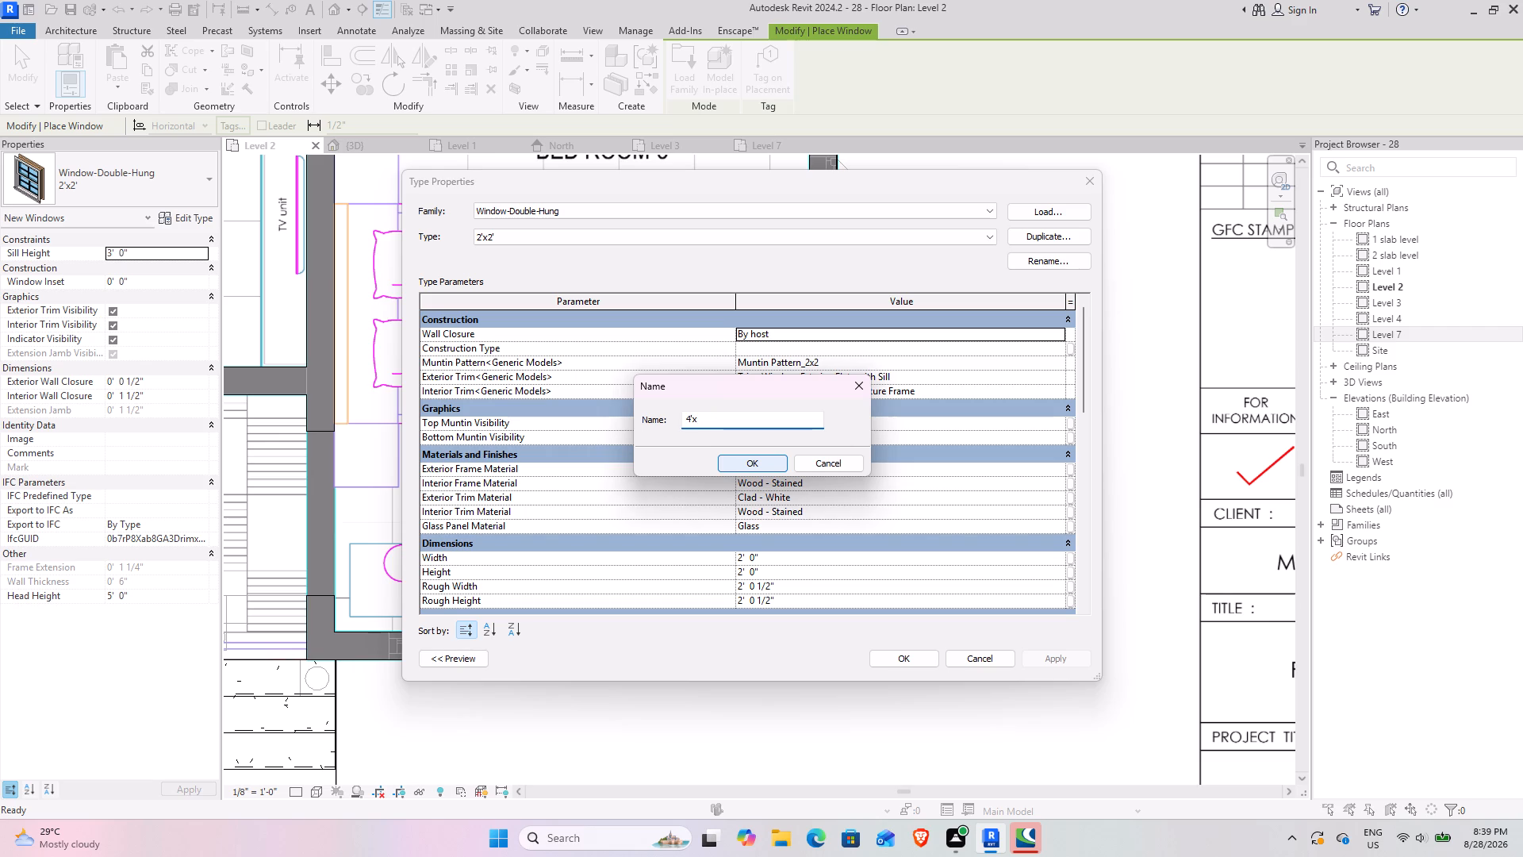
{"action": "key", "text": "5"}
{"action": "key", "text": "apostrophe"}
{"action": "key", "text": "Return"}
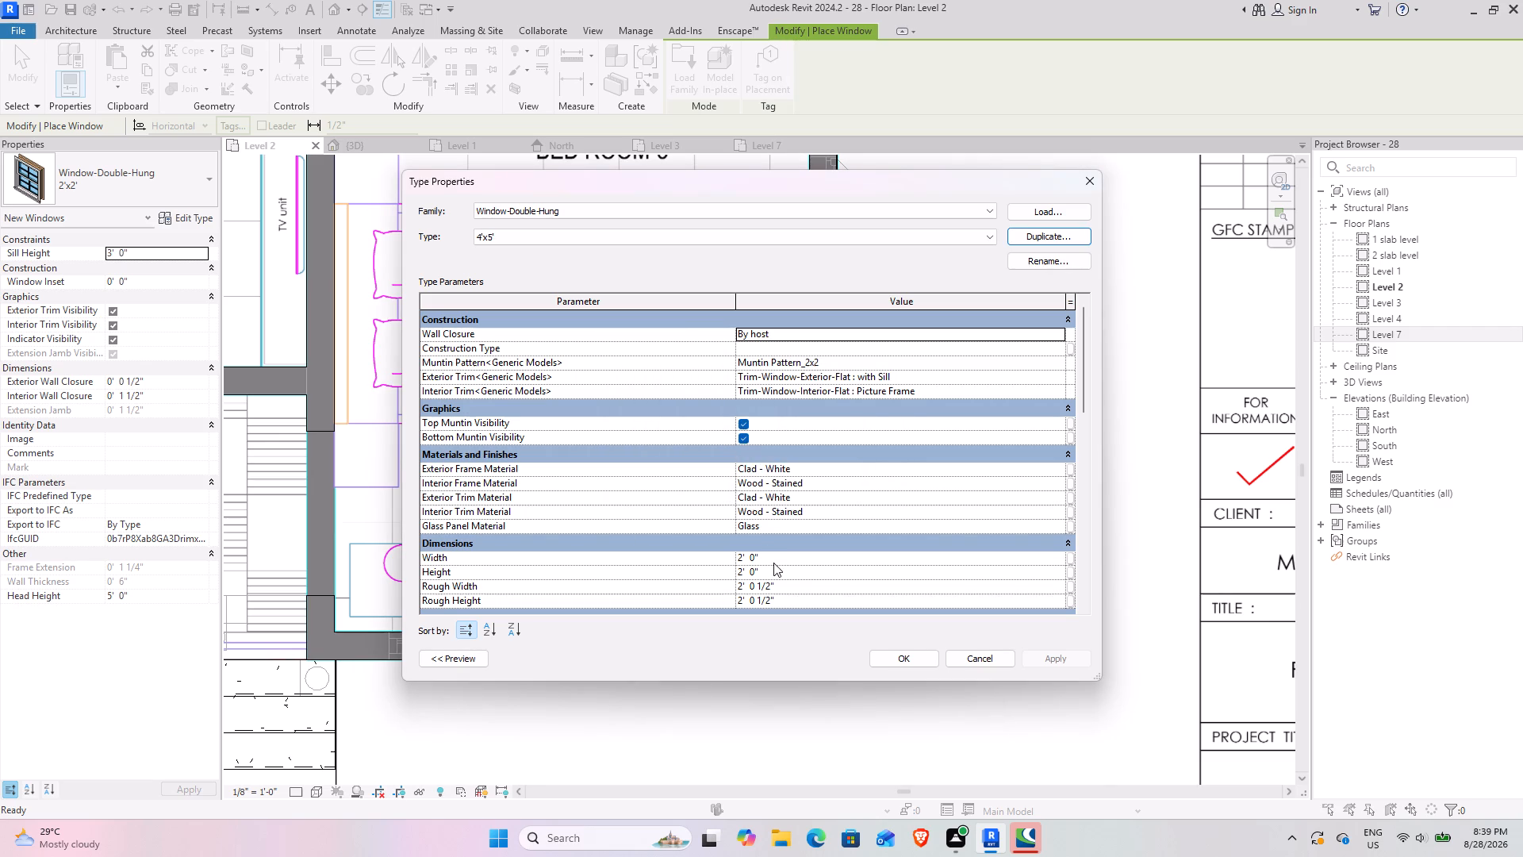
{"action": "left_click", "coordinate": [773, 559]}
{"action": "type", "text": "4'"}
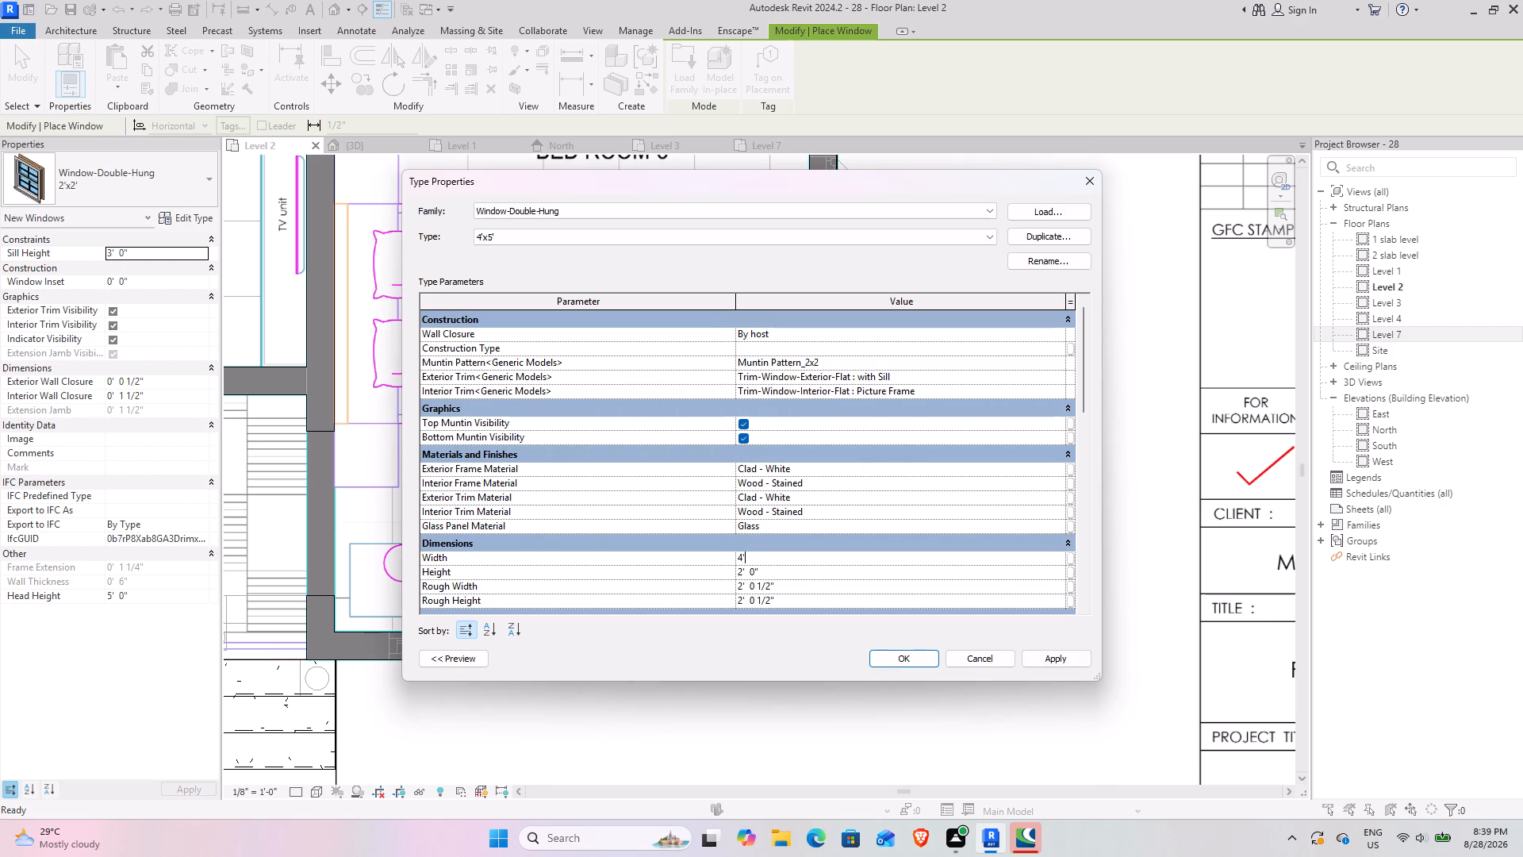
{"action": "key", "text": "Return"}
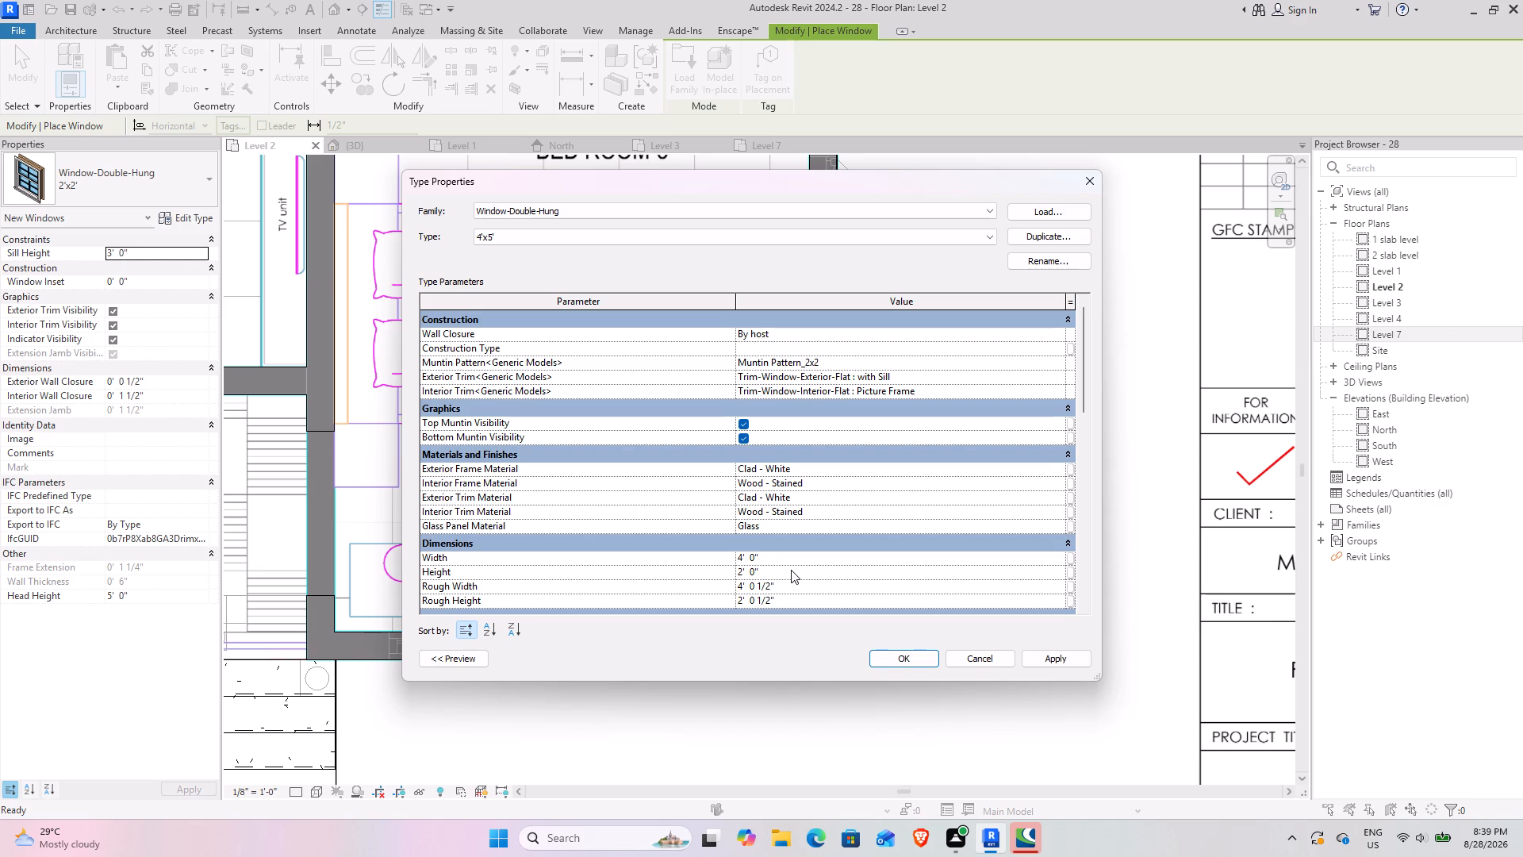
{"action": "left_click", "coordinate": [791, 570]}
{"action": "key", "text": "5"}
{"action": "key", "text": "Return"}
{"action": "left_click", "coordinate": [1080, 659]}
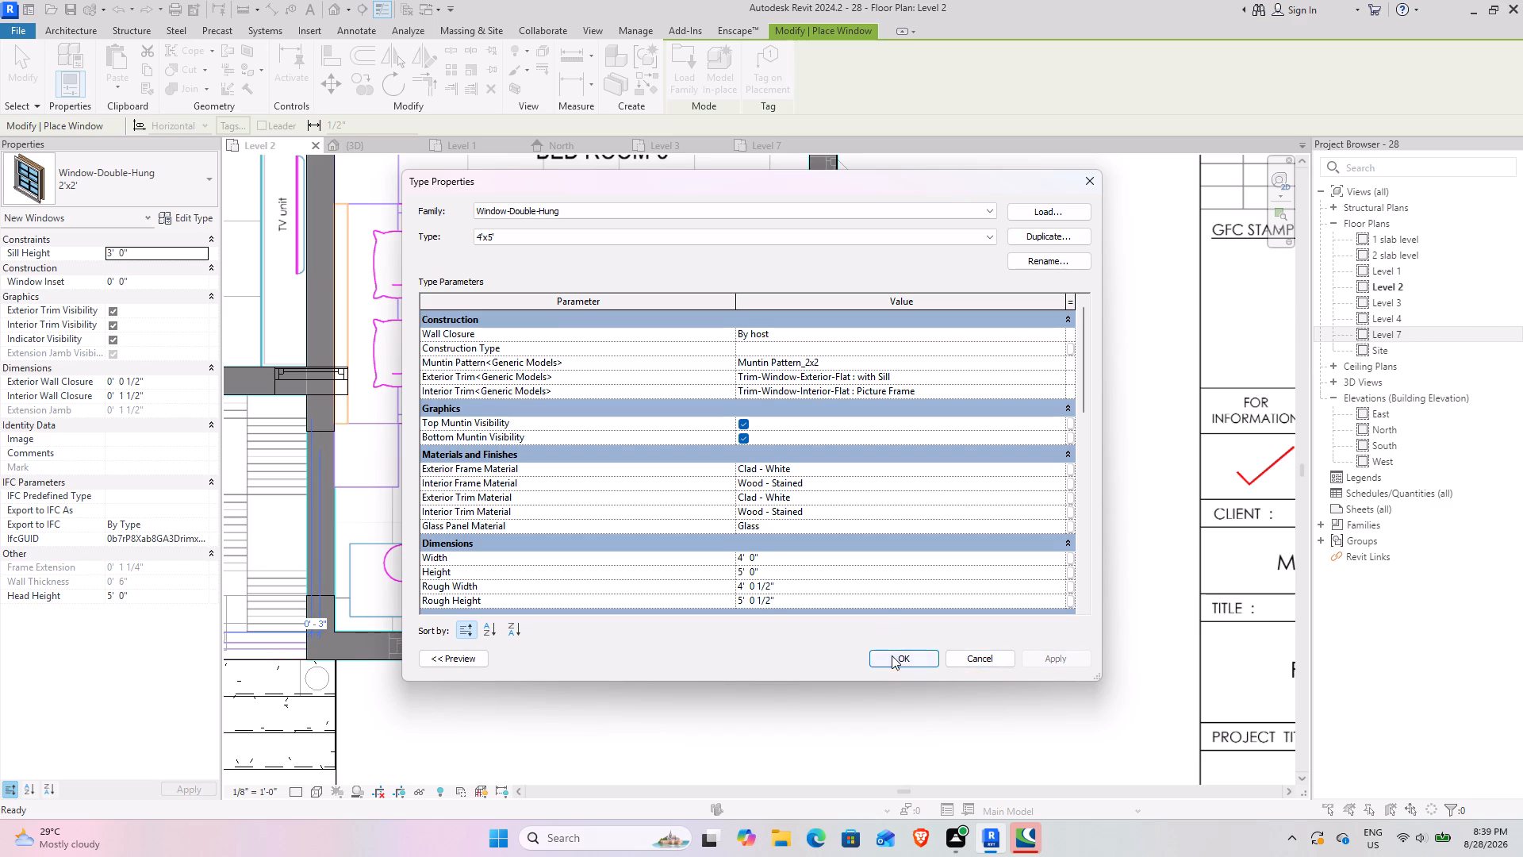
{"action": "left_click", "coordinate": [892, 655]}
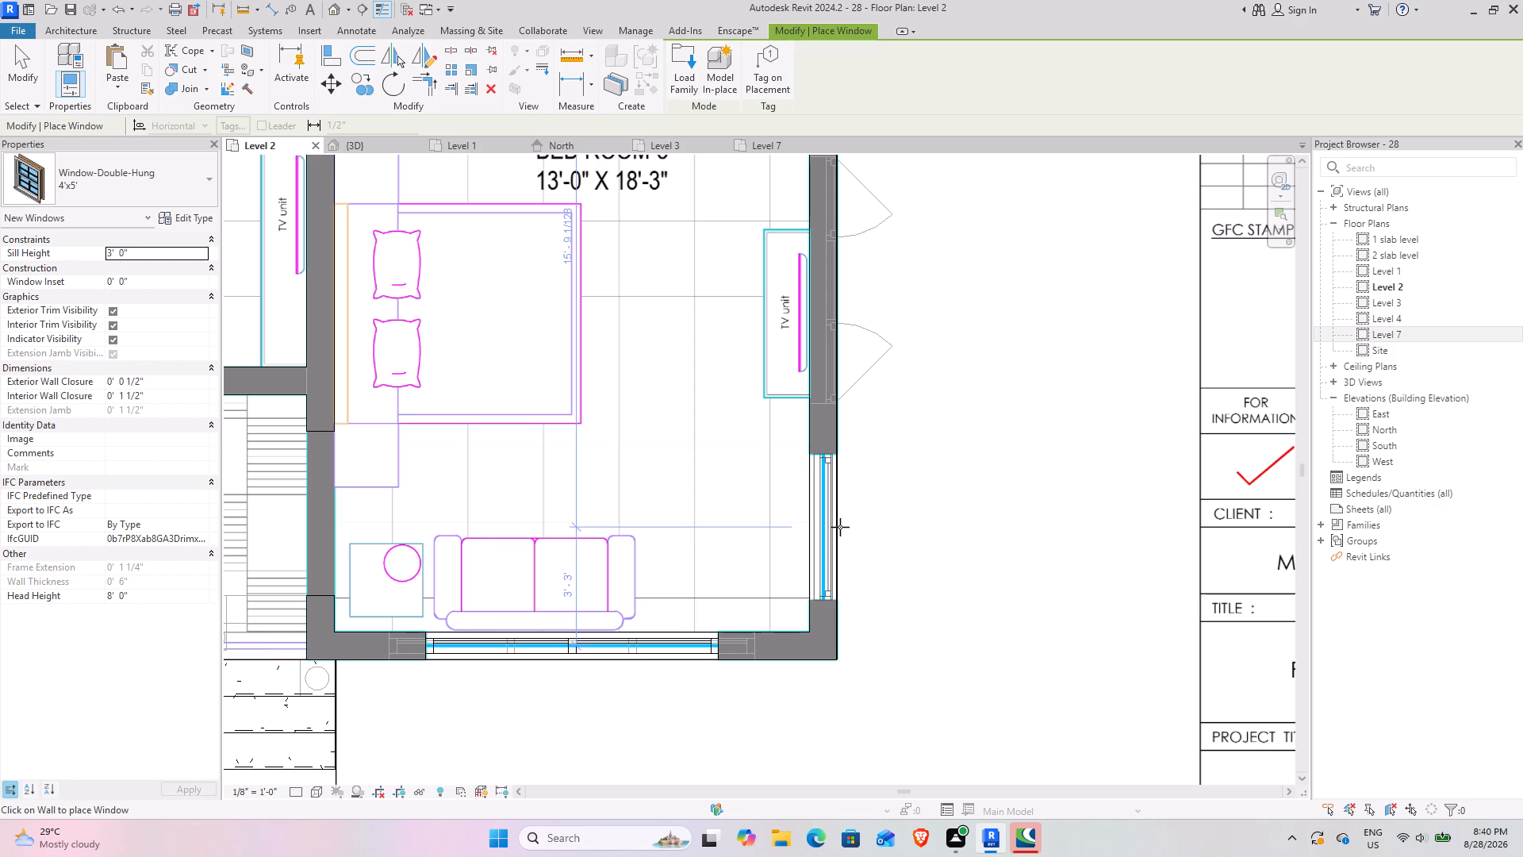
Place a Window-Double-Hung 4'x5' in the opening of Bed Room-3's outer side wall.
{"action": "scroll", "coordinate": [840, 530], "scroll_direction": "up", "scroll_amount": 6}
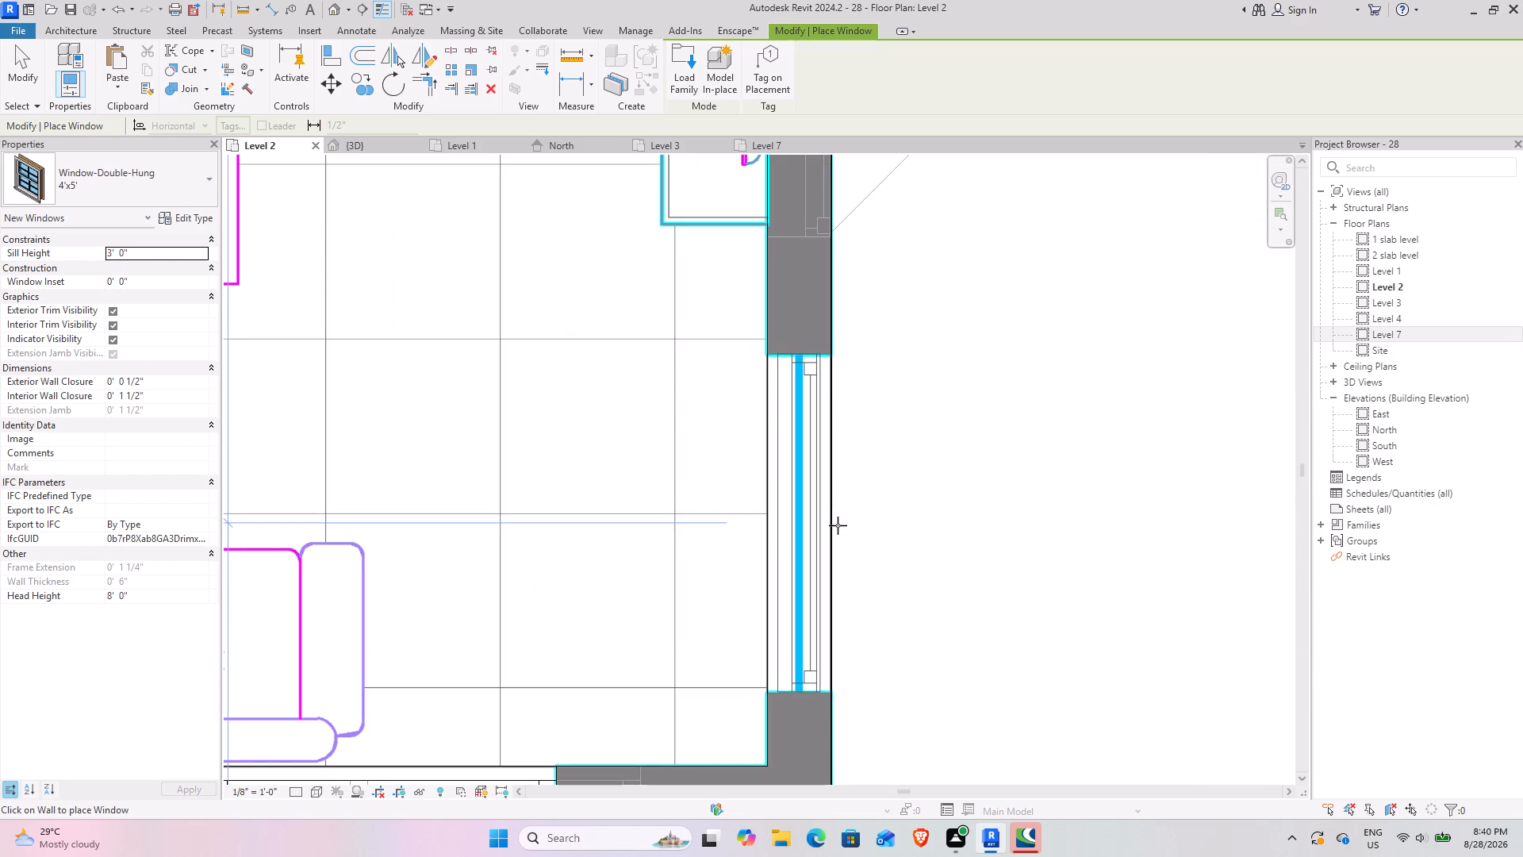
{"action": "left_click", "coordinate": [838, 525]}
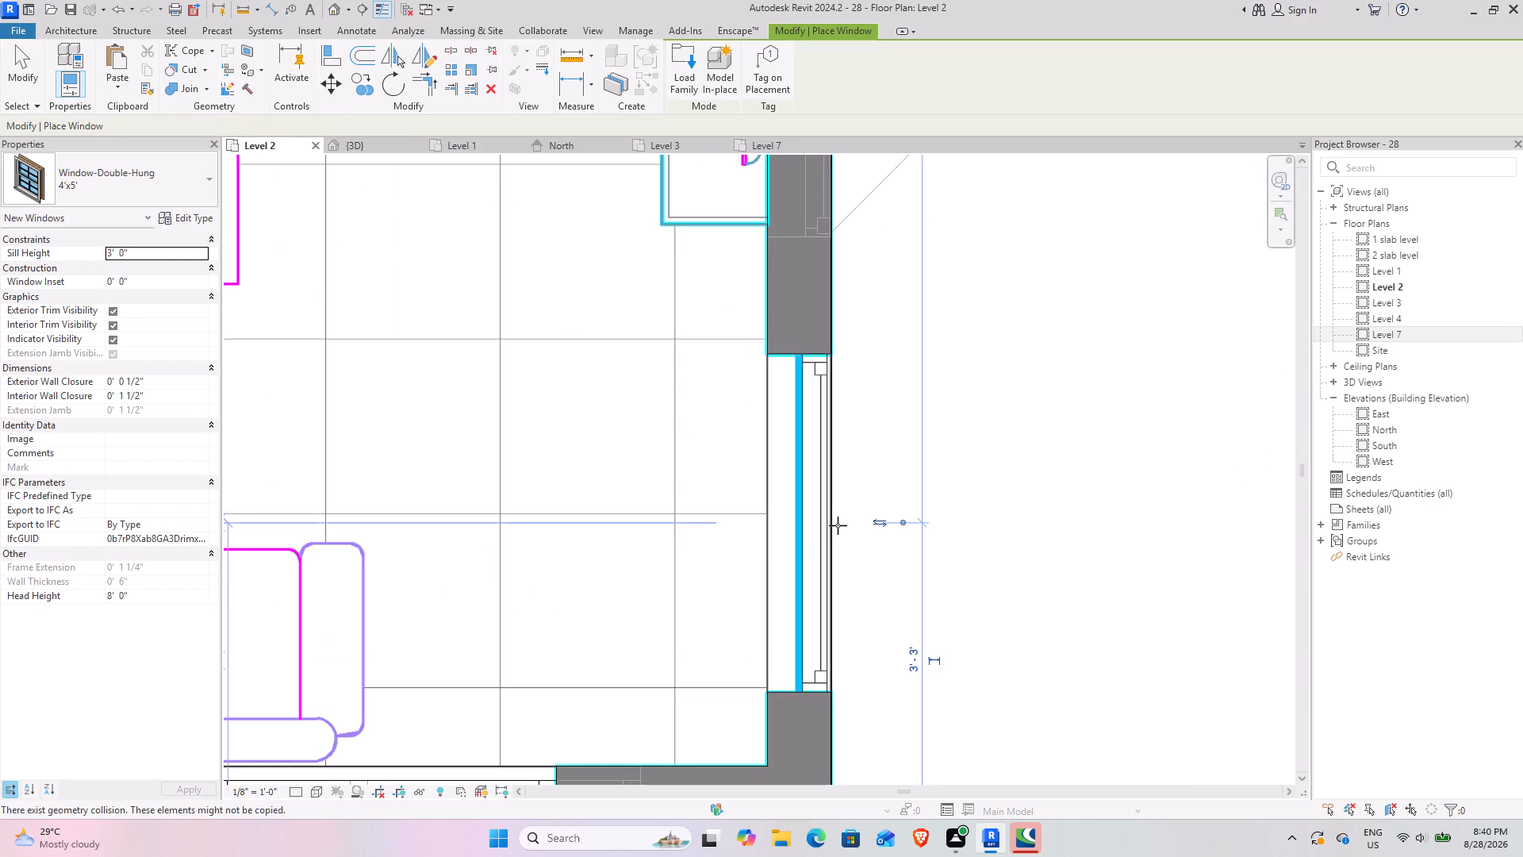
Place Window-Double-Hung 2'x2' windows in the exterior wall openings of both Level 2 toilets.
{"action": "scroll", "coordinate": [716, 468], "scroll_direction": "down", "scroll_amount": 12}
{"action": "middle_click_drag", "start_coordinate": [574, 452], "coordinate": [683, 471]}
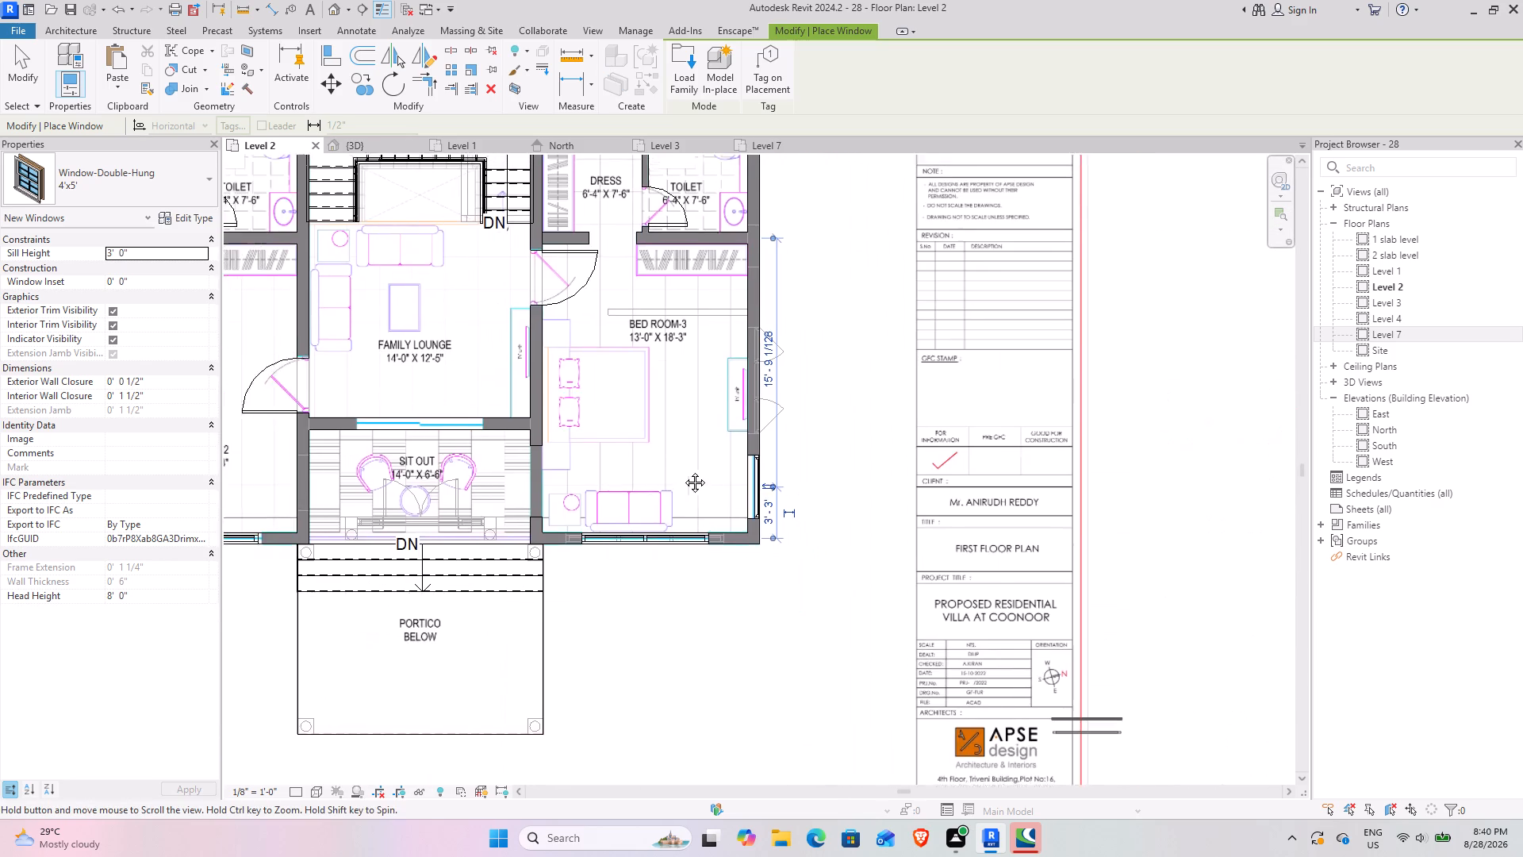
{"action": "middle_click_drag", "start_coordinate": [683, 471], "coordinate": [949, 641]}
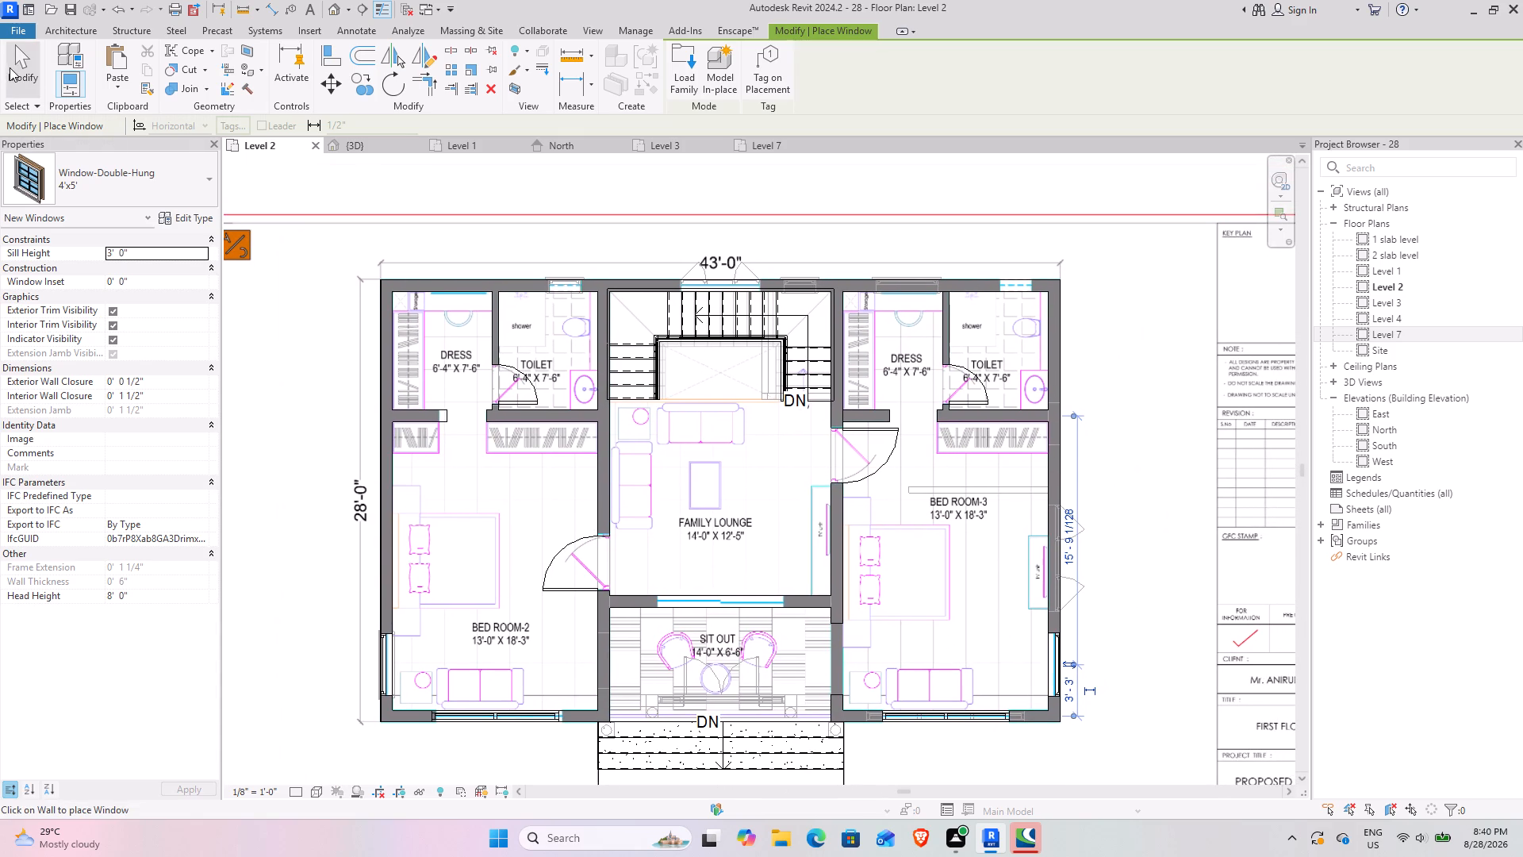
{"action": "left_click", "coordinate": [140, 190]}
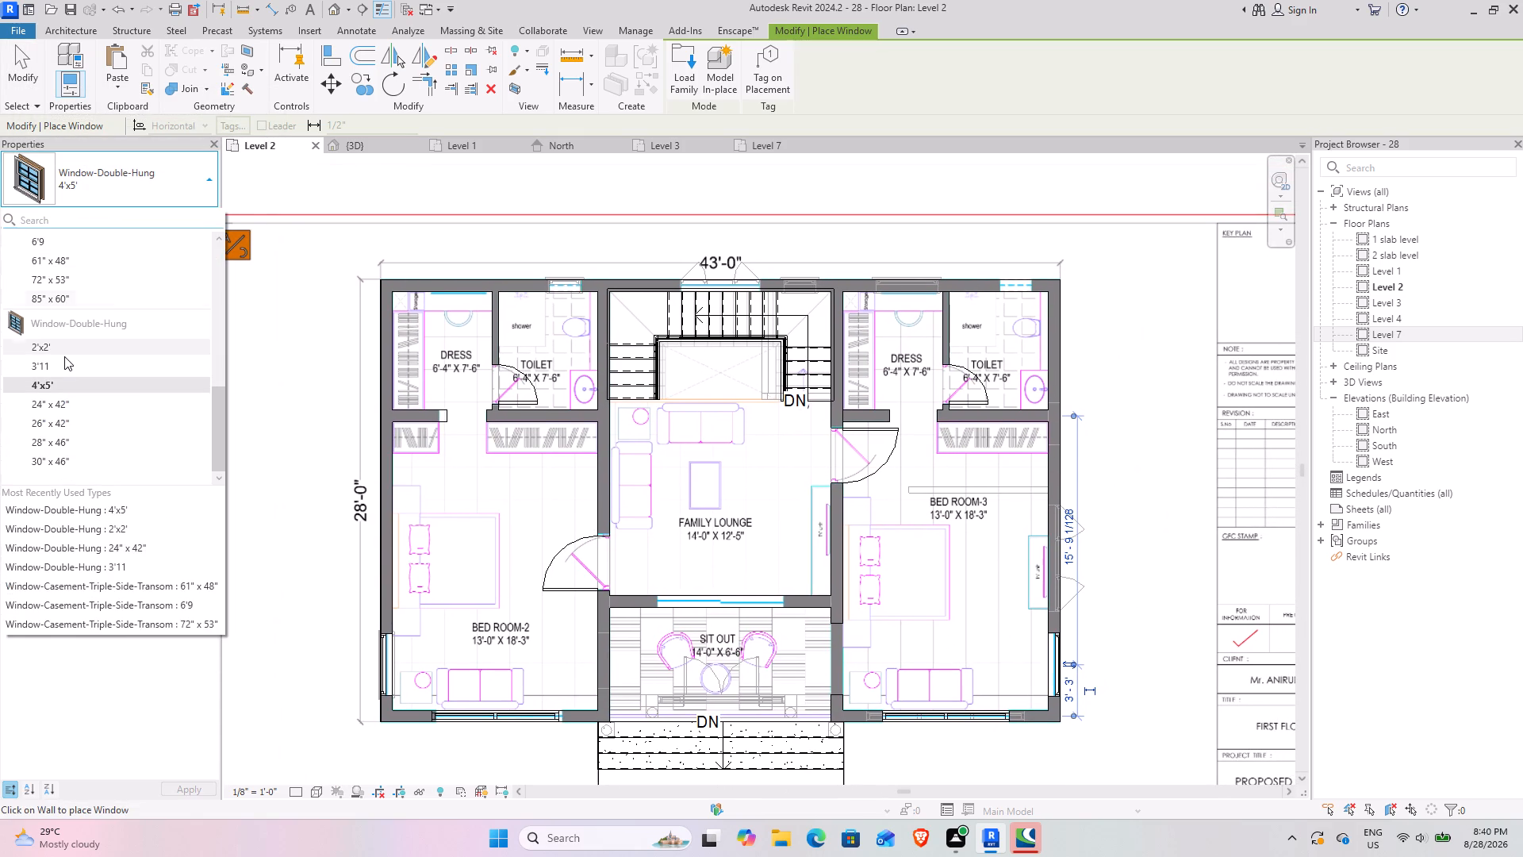
{"action": "left_click", "coordinate": [59, 351]}
{"action": "scroll", "coordinate": [537, 274], "scroll_direction": "up", "scroll_amount": 12}
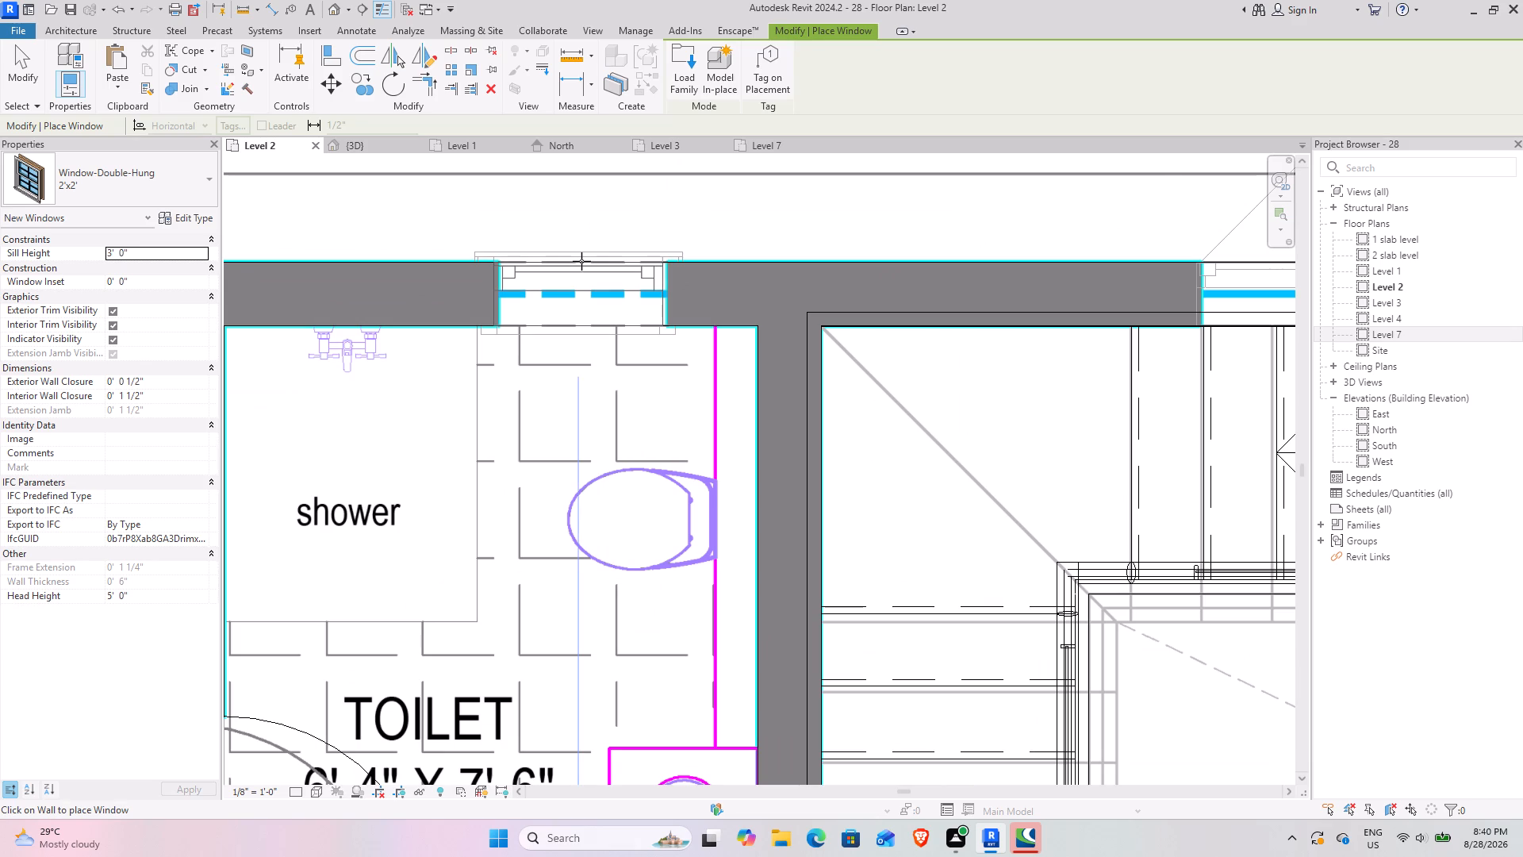
{"action": "left_click", "coordinate": [581, 261]}
{"action": "middle_click_drag", "start_coordinate": [1150, 294], "coordinate": [939, 296]}
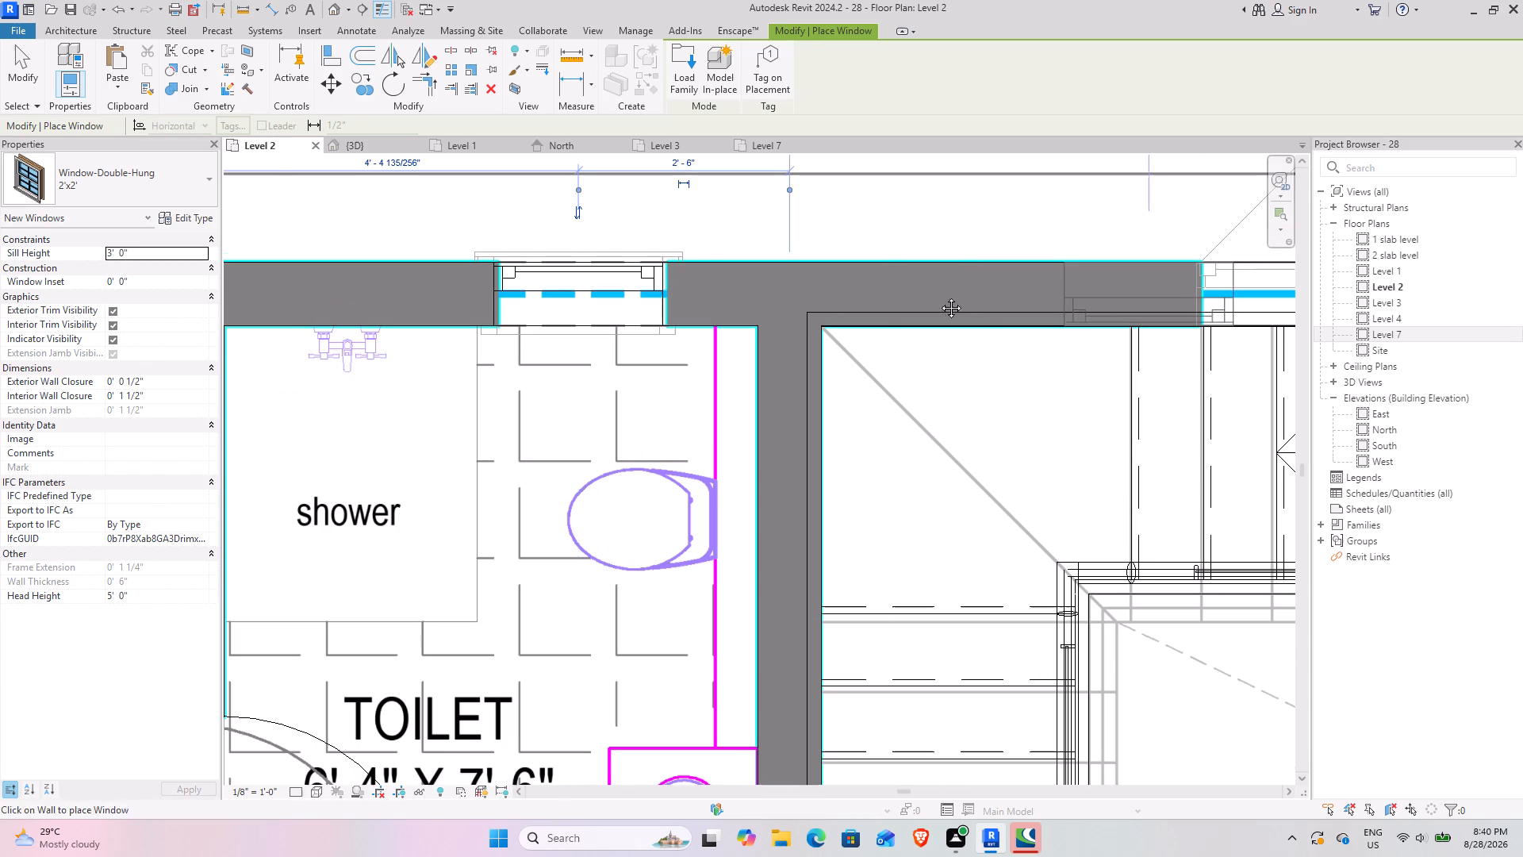
{"action": "middle_click_drag", "start_coordinate": [939, 296], "coordinate": [139, 325]}
{"action": "scroll", "coordinate": [960, 305], "scroll_direction": "down", "scroll_amount": 3}
{"action": "middle_click_drag", "start_coordinate": [973, 302], "coordinate": [301, 367]}
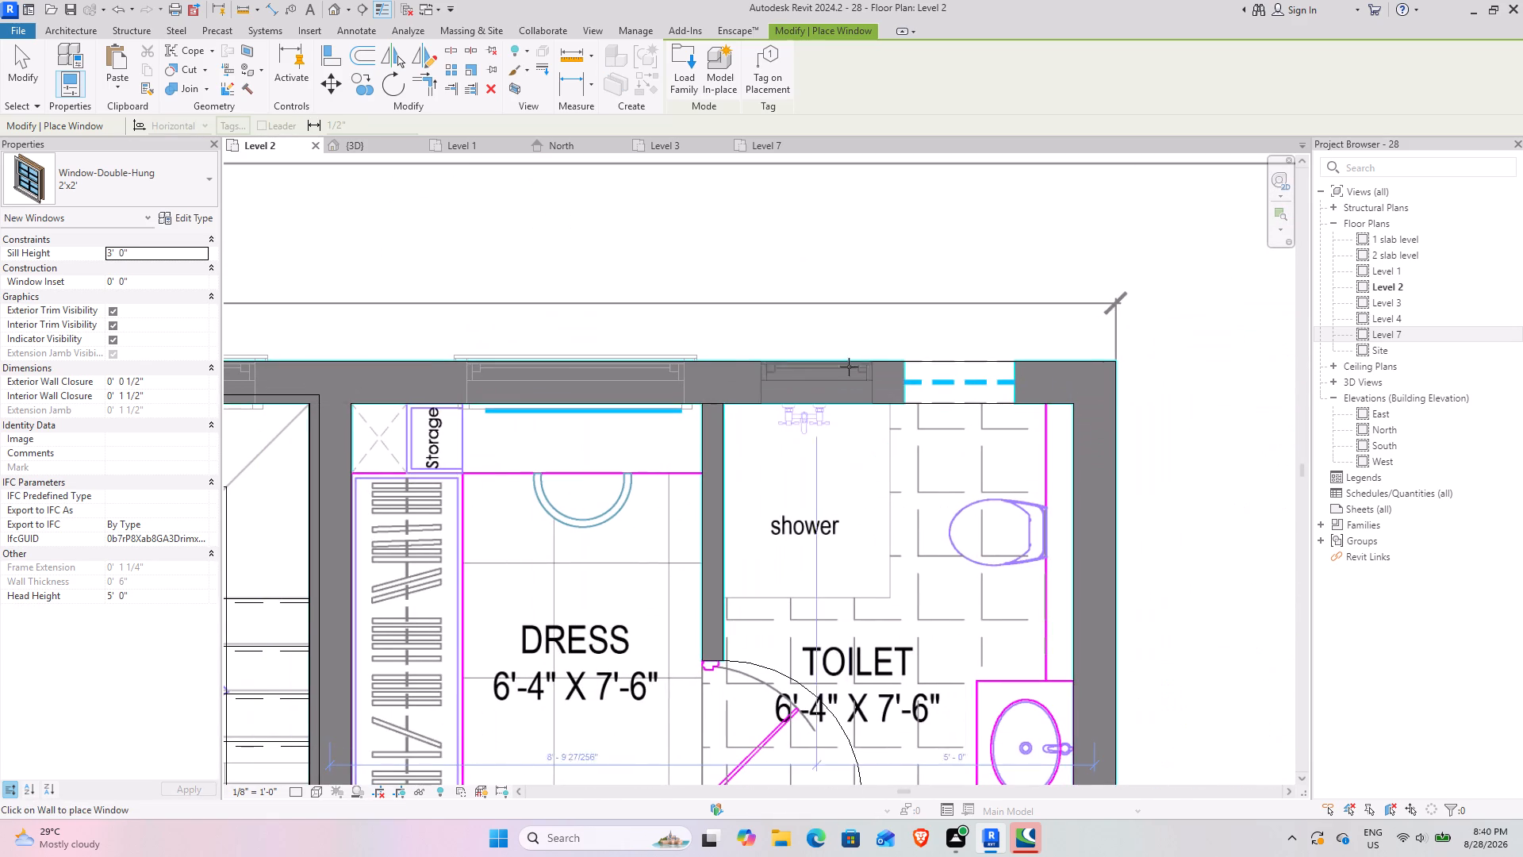
{"action": "left_click", "coordinate": [958, 359]}
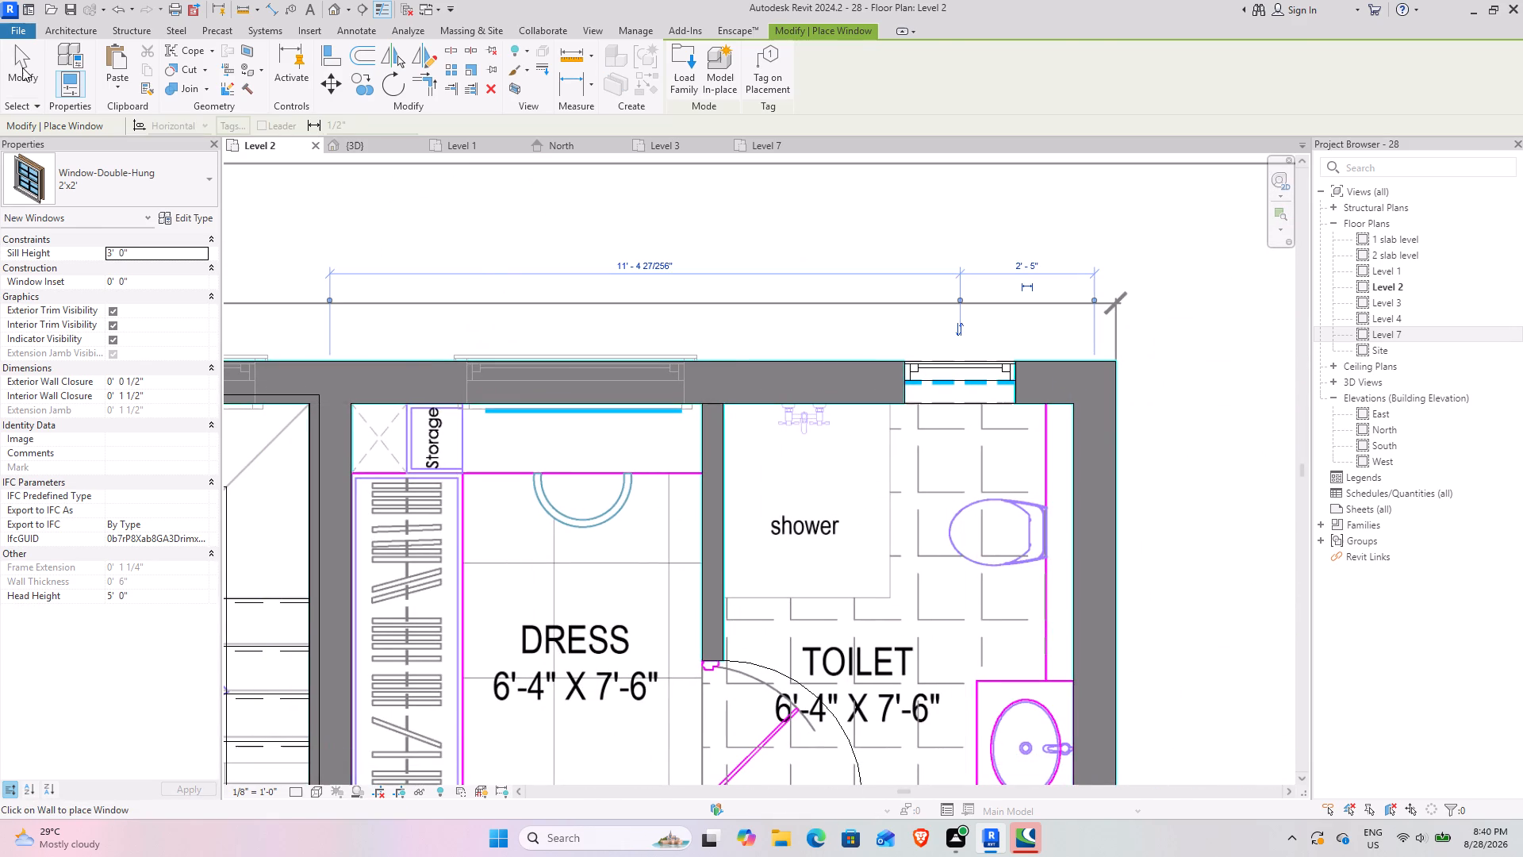
Finish placing windows and inspect the building in 3D from all sides, checking the windows and doors fitted on both floors.
{"action": "left_click", "coordinate": [22, 67]}
{"action": "left_click", "coordinate": [386, 150]}
{"action": "scroll", "coordinate": [598, 455], "scroll_direction": "down", "scroll_amount": 3}
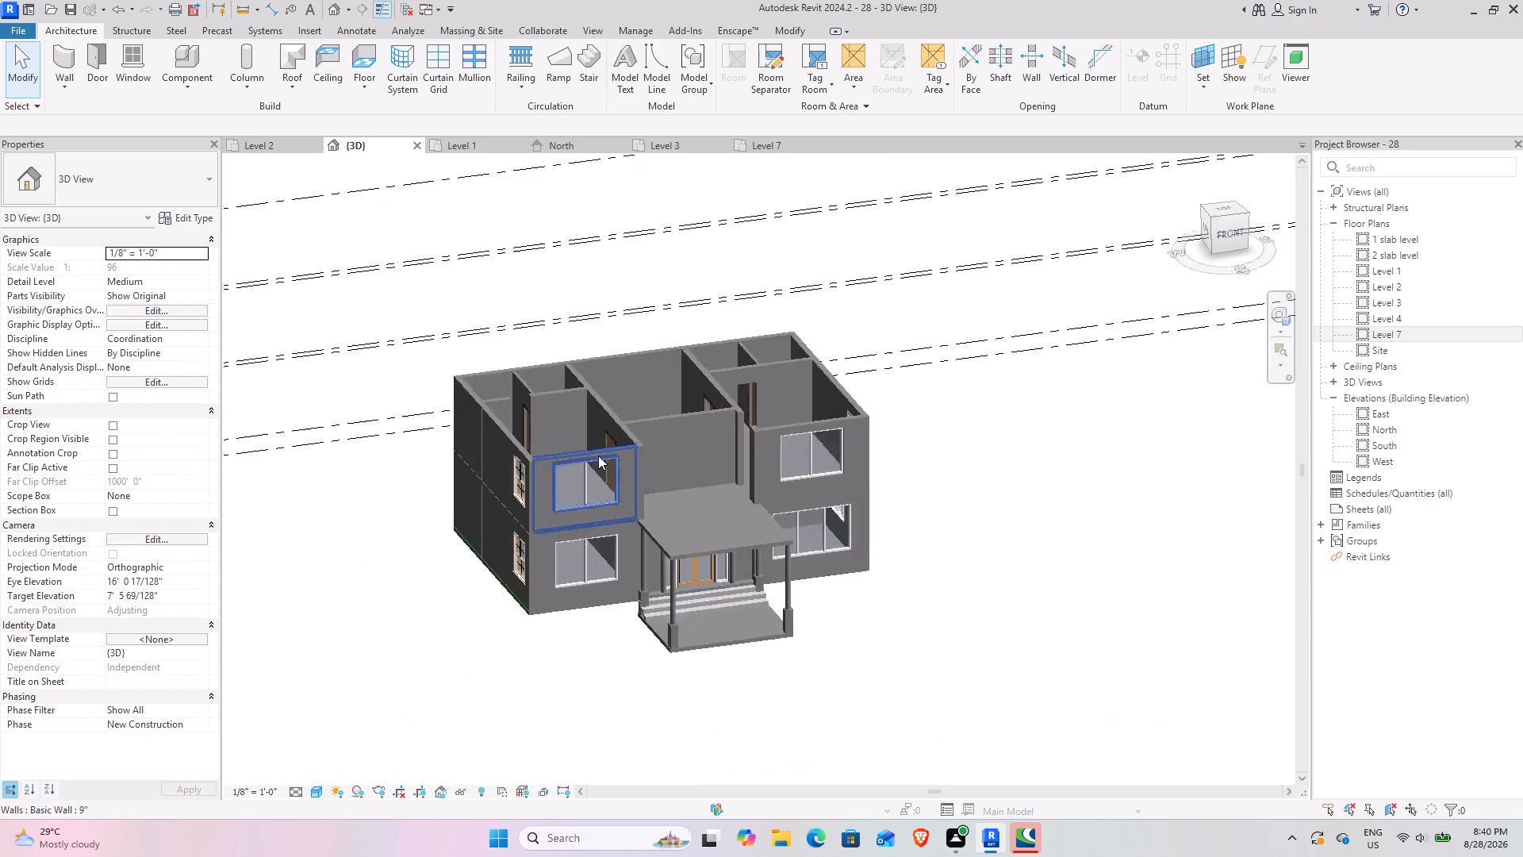
{"action": "scroll", "coordinate": [598, 455], "scroll_direction": "down", "scroll_amount": 1}
{"action": "middle_click_drag", "start_coordinate": [597, 466], "coordinate": [342, 471]}
{"action": "middle_click_drag", "start_coordinate": [961, 502], "coordinate": [867, 445], "text": "shift"}
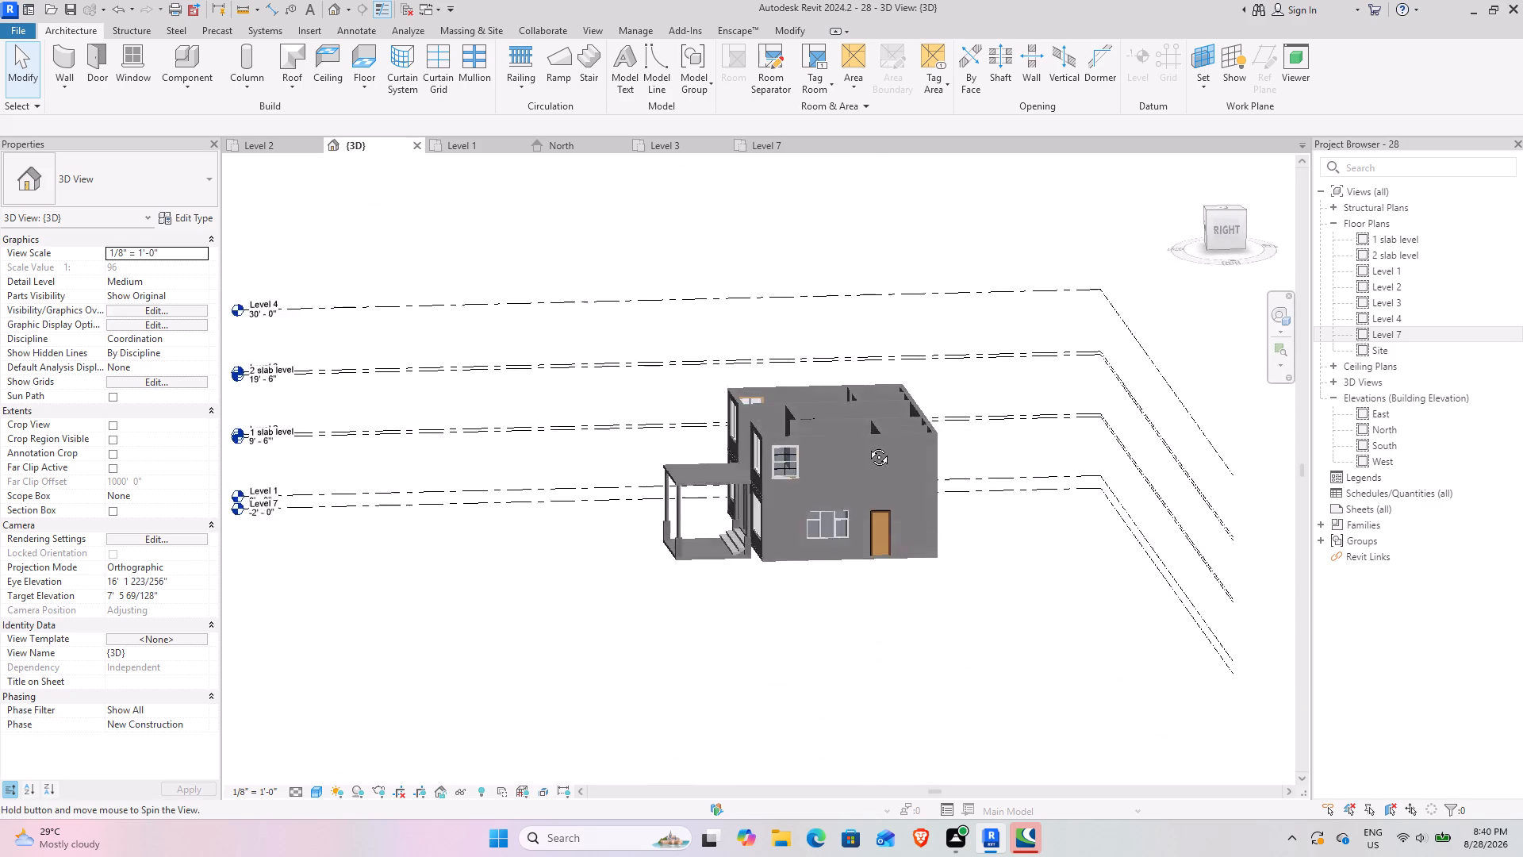
{"action": "middle_click_drag", "start_coordinate": [867, 445], "coordinate": [889, 483], "text": "shift"}
{"action": "scroll", "coordinate": [832, 447], "scroll_direction": "up", "scroll_amount": 7}
{"action": "middle_click_drag", "start_coordinate": [677, 577], "coordinate": [856, 450], "text": "shift"}
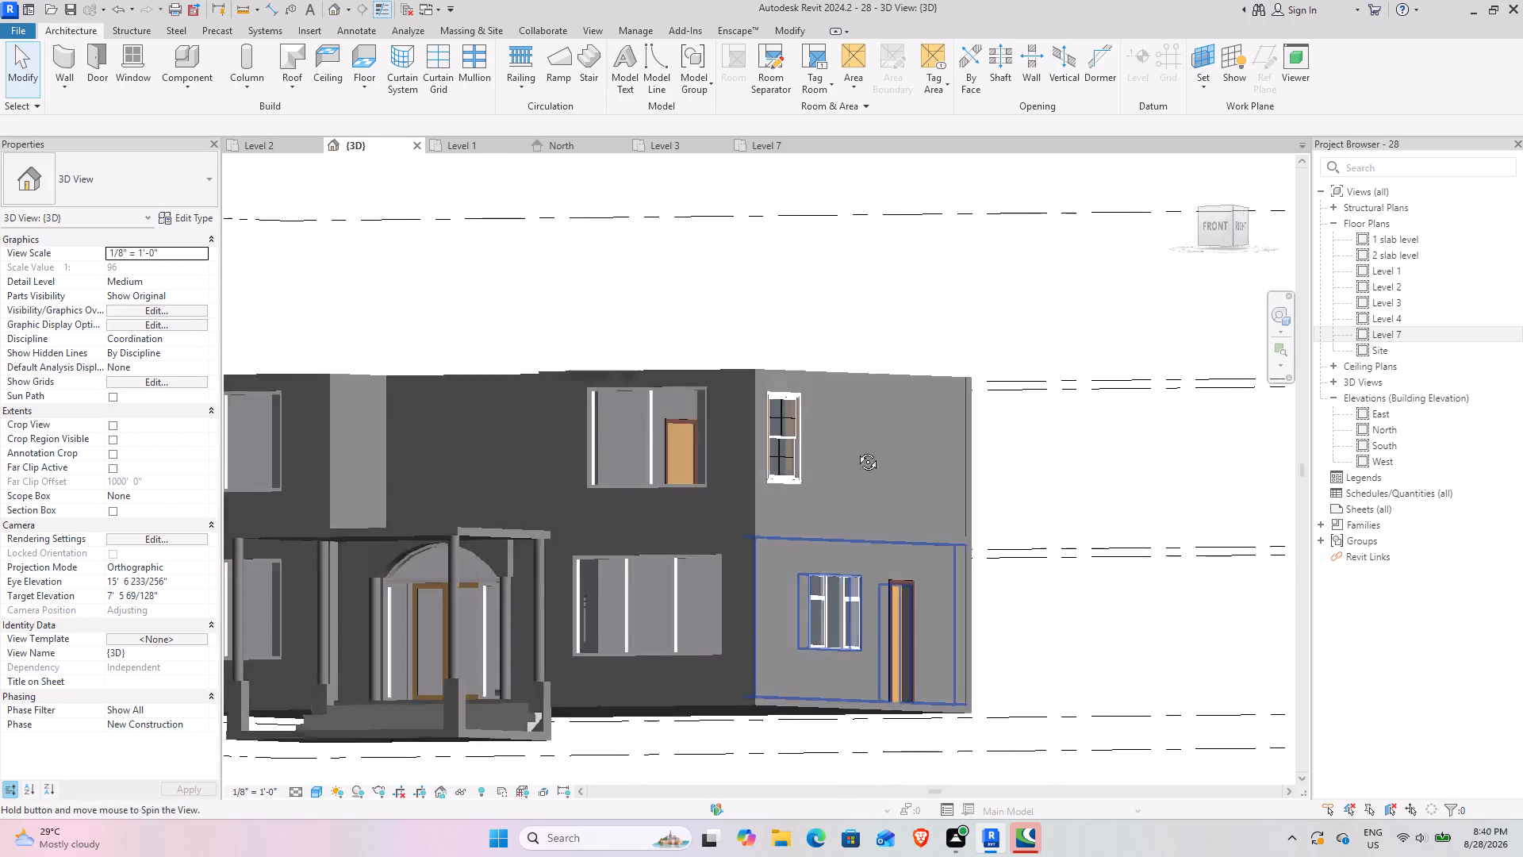
{"action": "middle_click_drag", "start_coordinate": [856, 450], "coordinate": [606, 497], "text": "shift"}
{"action": "scroll", "coordinate": [743, 516], "scroll_direction": "down", "scroll_amount": 4}
{"action": "middle_click_drag", "start_coordinate": [811, 535], "coordinate": [794, 533]}
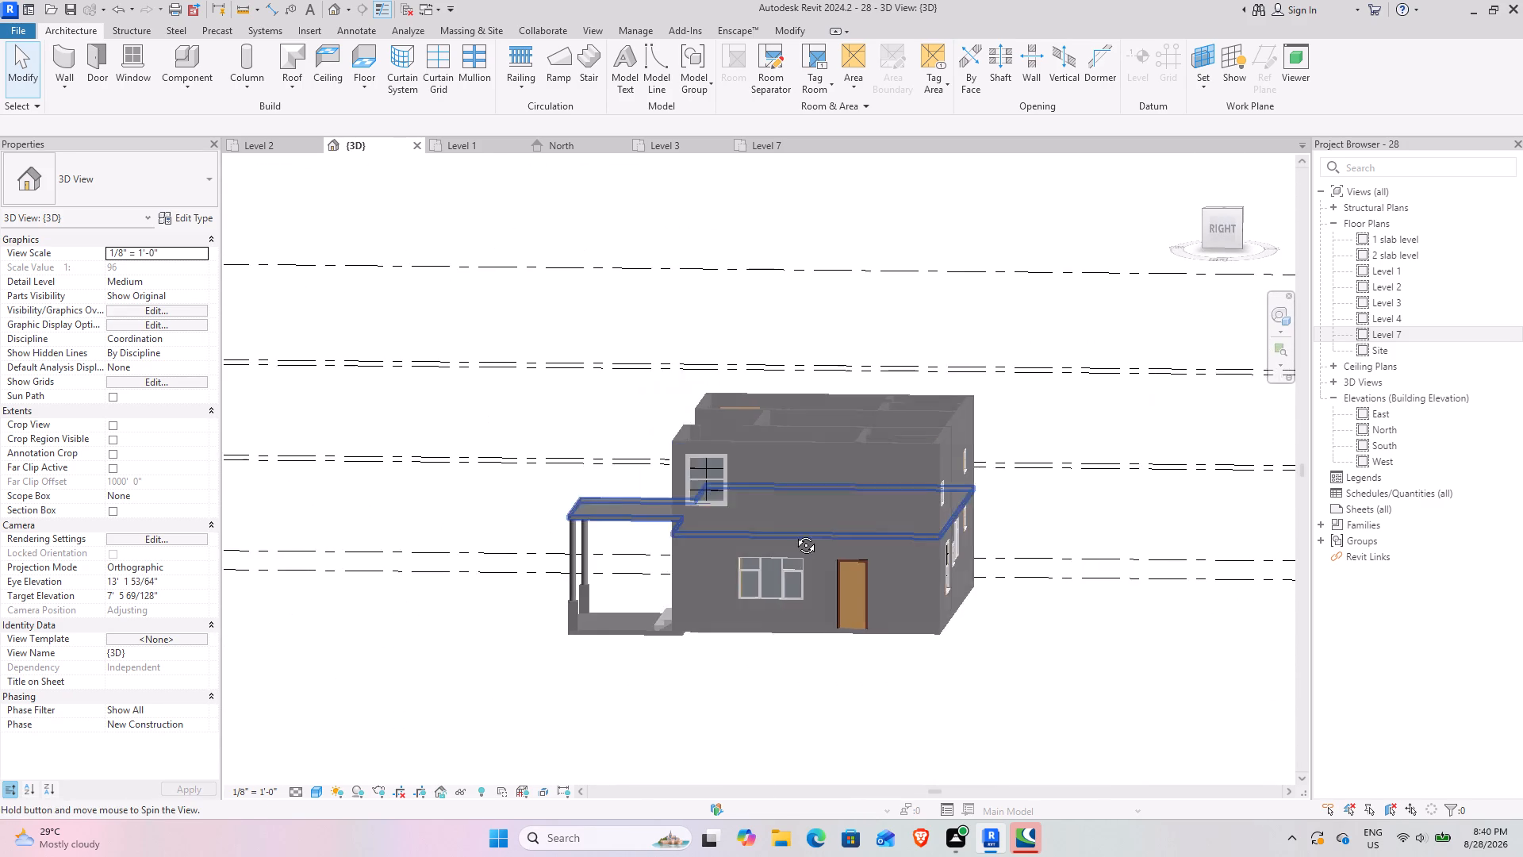
{"action": "middle_click_drag", "start_coordinate": [794, 533], "coordinate": [692, 543]}
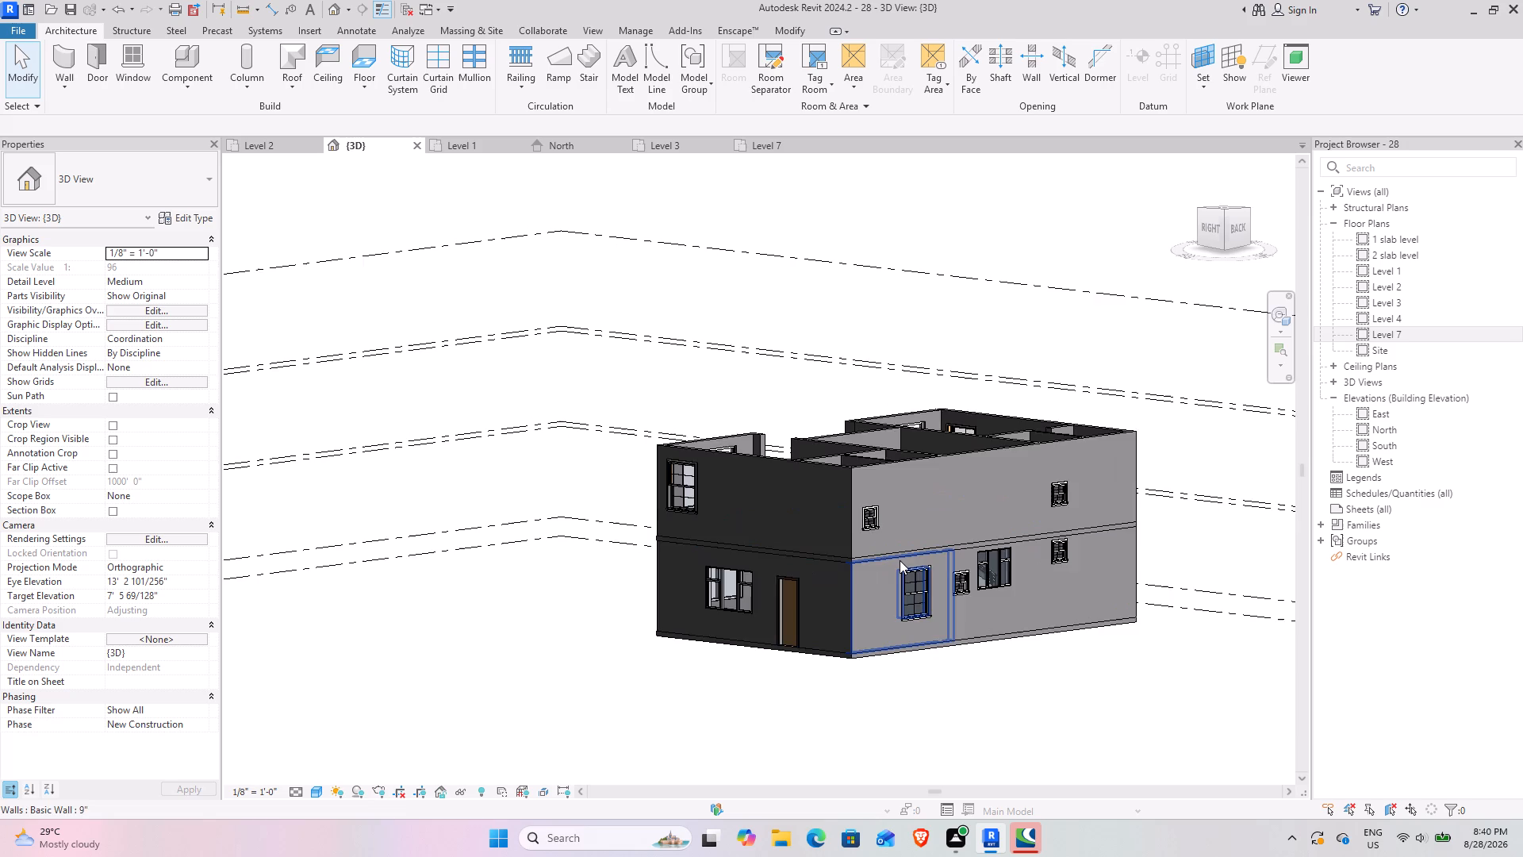
{"action": "middle_click_drag", "start_coordinate": [878, 557], "coordinate": [590, 536]}
{"action": "middle_click_drag", "start_coordinate": [681, 513], "coordinate": [776, 621], "text": "shift"}
{"action": "scroll", "coordinate": [620, 470], "scroll_direction": "up", "scroll_amount": 4}
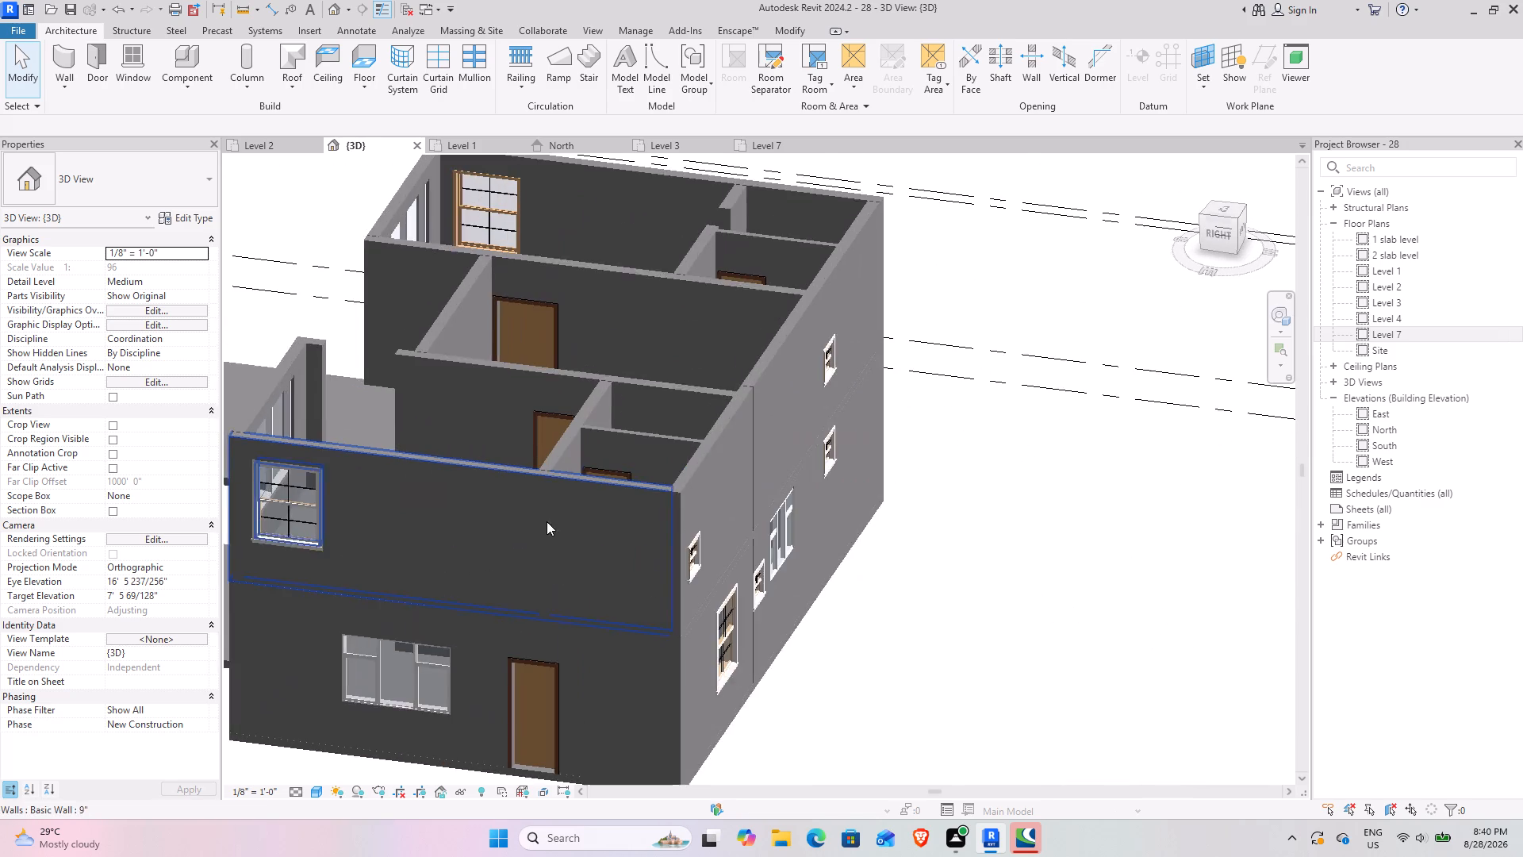
{"action": "middle_click_drag", "start_coordinate": [589, 571], "coordinate": [396, 588], "text": "shift"}
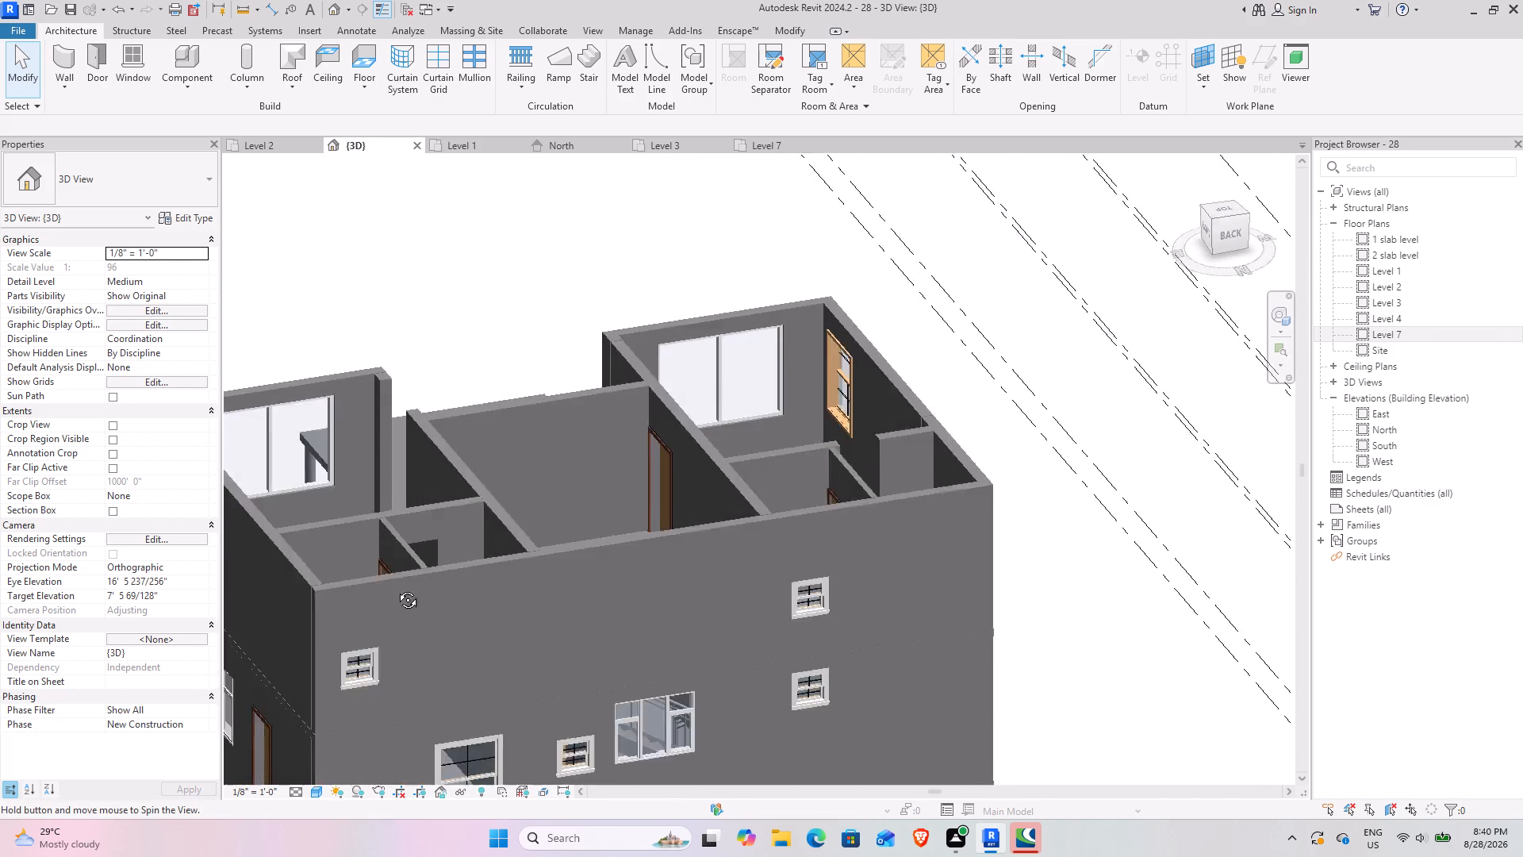
{"action": "middle_click_drag", "start_coordinate": [396, 588], "coordinate": [397, 624], "text": "shift"}
{"action": "scroll", "coordinate": [397, 621], "scroll_direction": "down", "scroll_amount": 3}
{"action": "middle_click_drag", "start_coordinate": [397, 621], "coordinate": [524, 534], "text": "shift"}
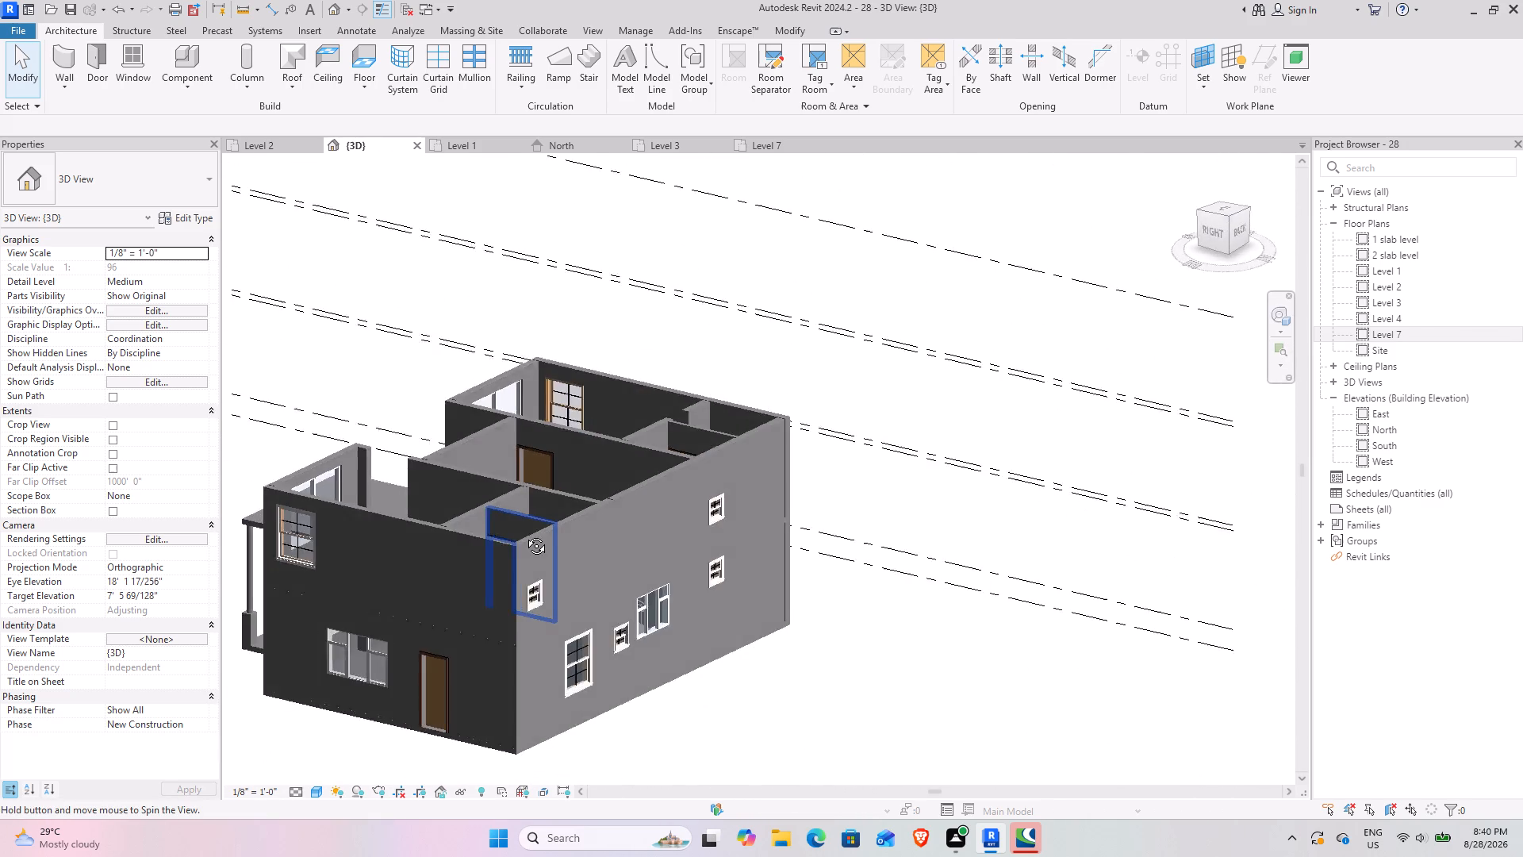
{"action": "middle_click_drag", "start_coordinate": [524, 534], "coordinate": [700, 664], "text": "shift"}
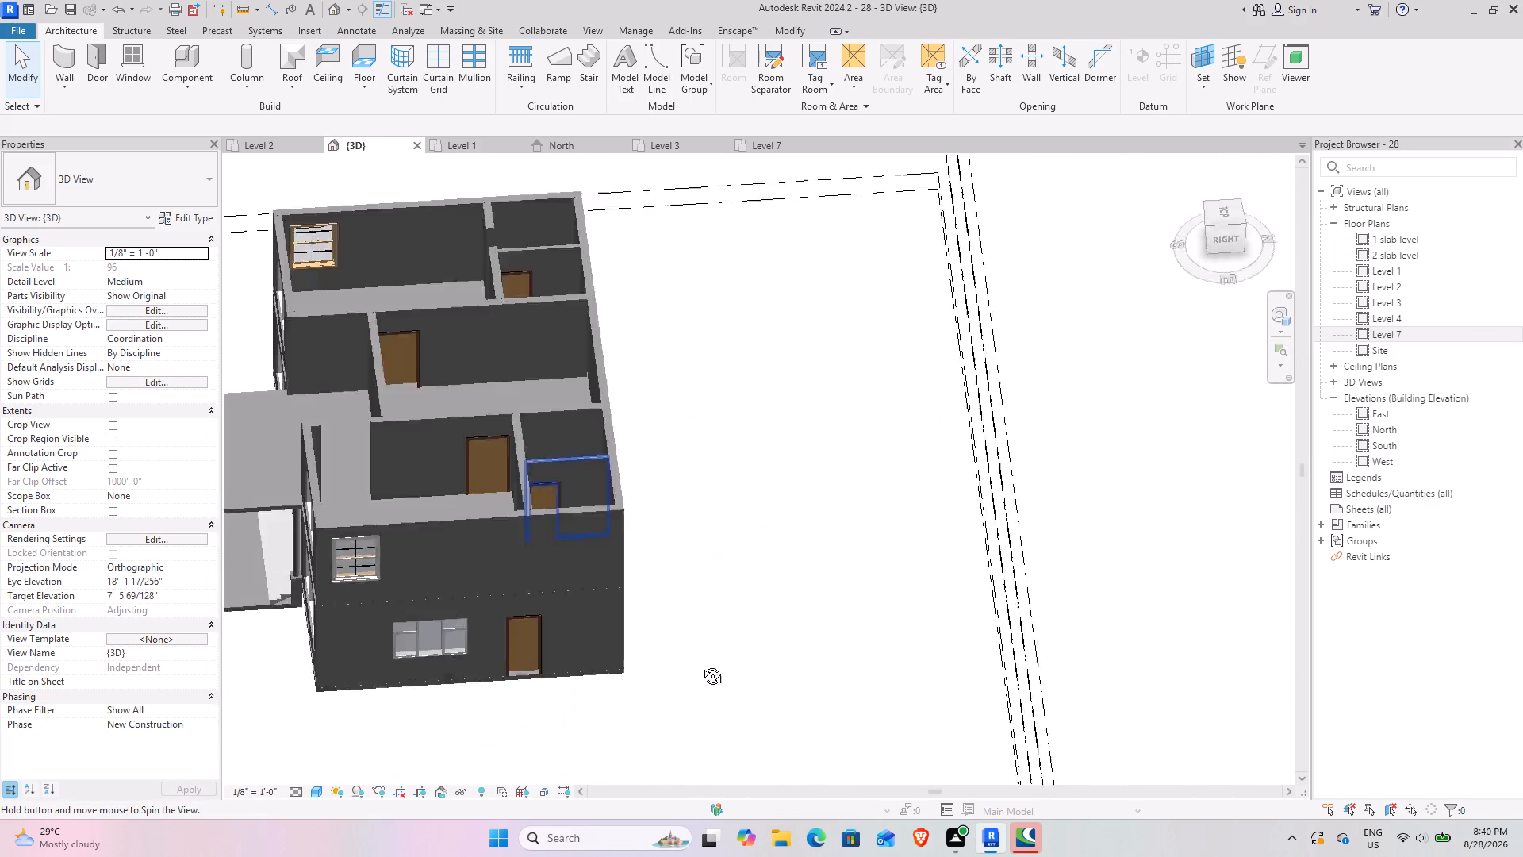
{"action": "middle_click_drag", "start_coordinate": [700, 664], "coordinate": [907, 594], "text": "shift"}
{"action": "middle_click_drag", "start_coordinate": [489, 514], "coordinate": [958, 499]}
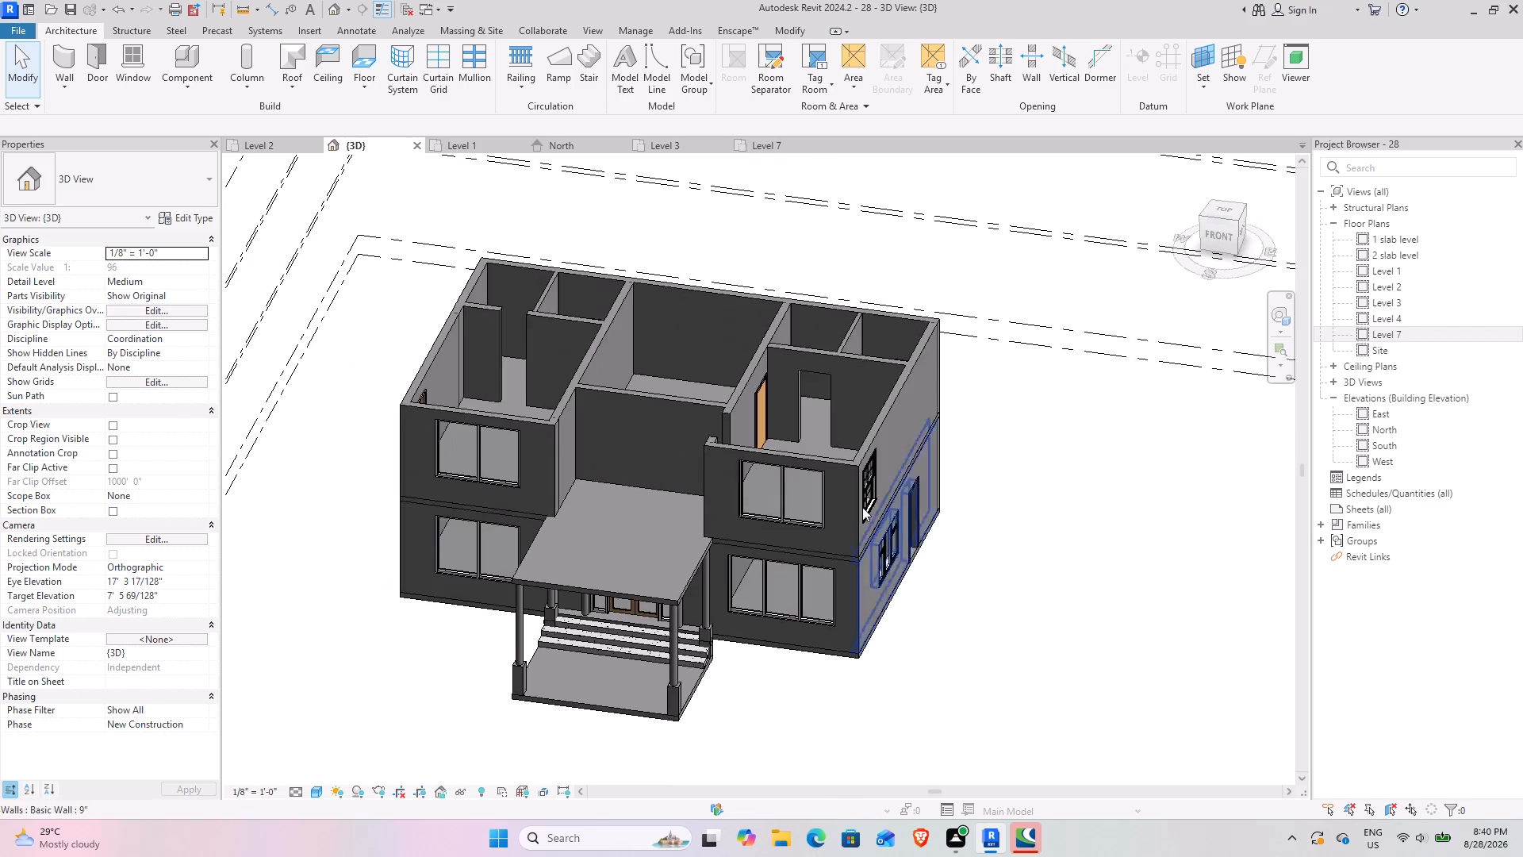
{"action": "middle_click_drag", "start_coordinate": [712, 502], "coordinate": [704, 521], "text": "shift"}
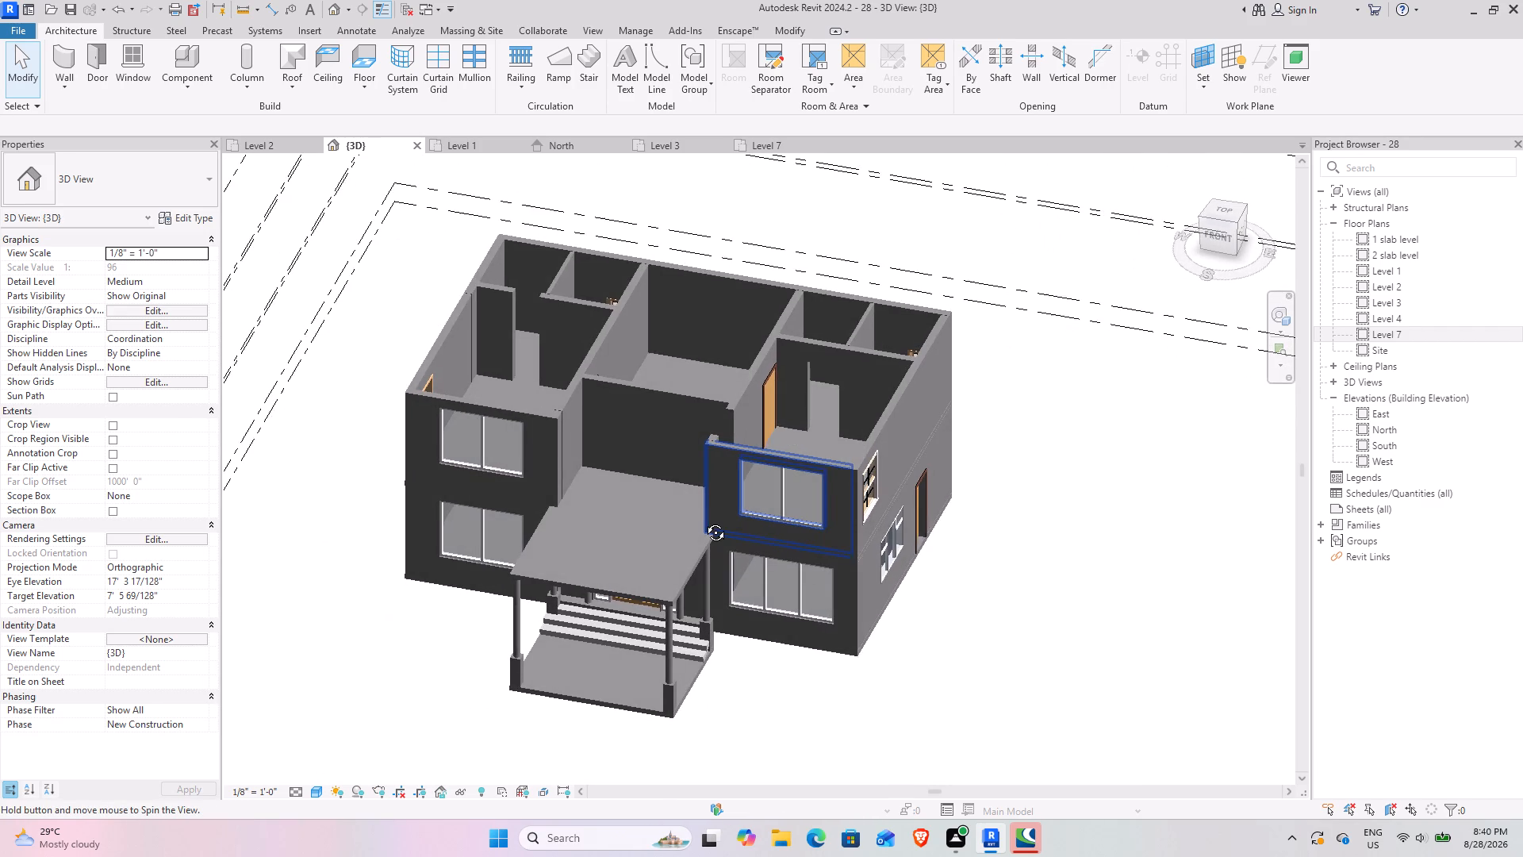
{"action": "middle_click_drag", "start_coordinate": [704, 521], "coordinate": [708, 528], "text": "shift"}
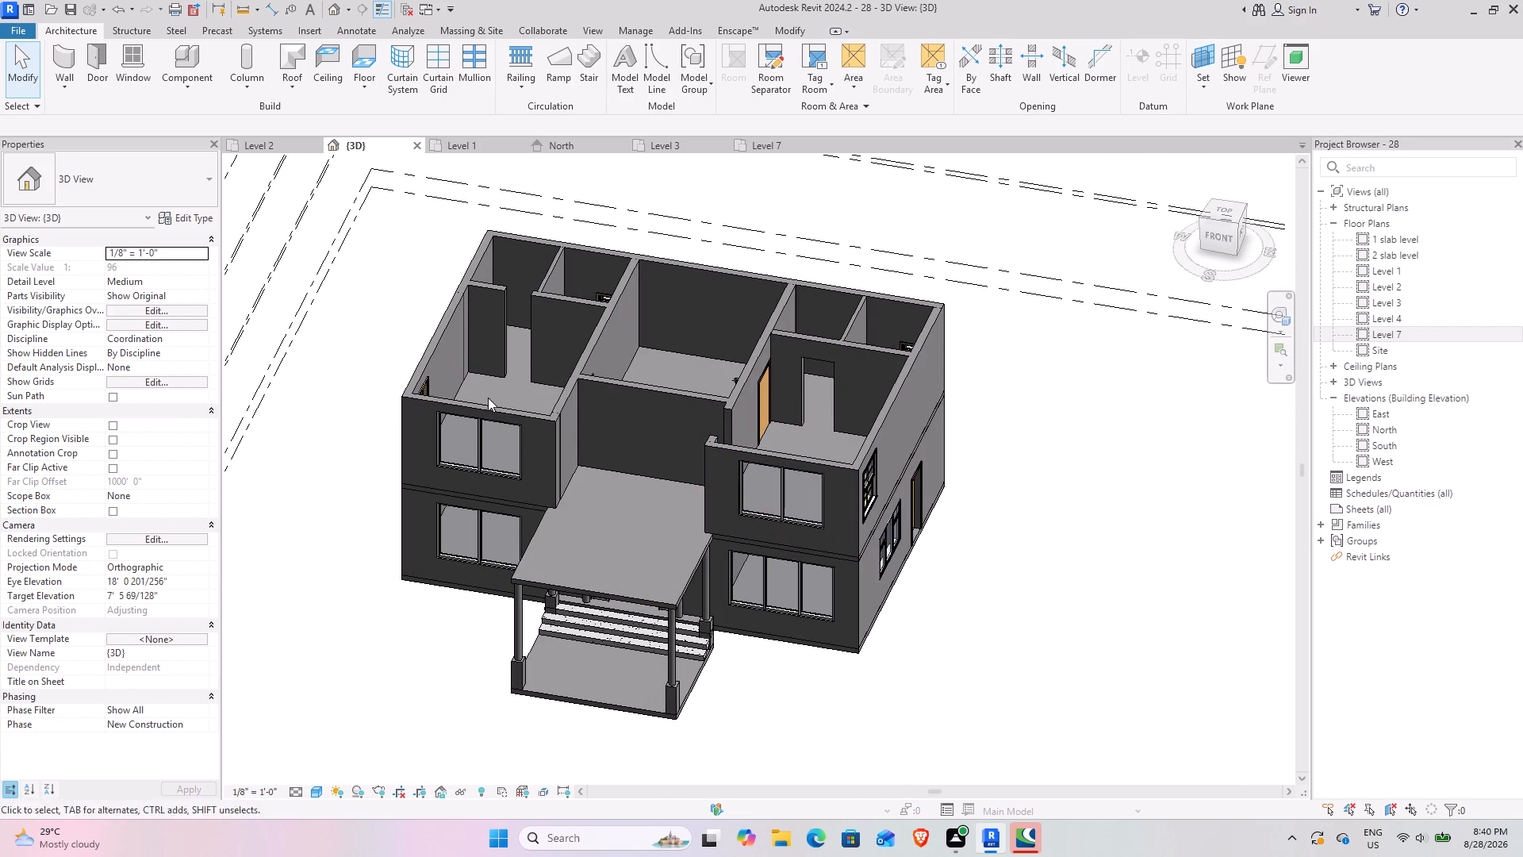
{"action": "scroll", "coordinate": [498, 355], "scroll_direction": "down", "scroll_amount": 2}
{"action": "middle_click_drag", "start_coordinate": [541, 428], "coordinate": [704, 486], "text": "shift"}
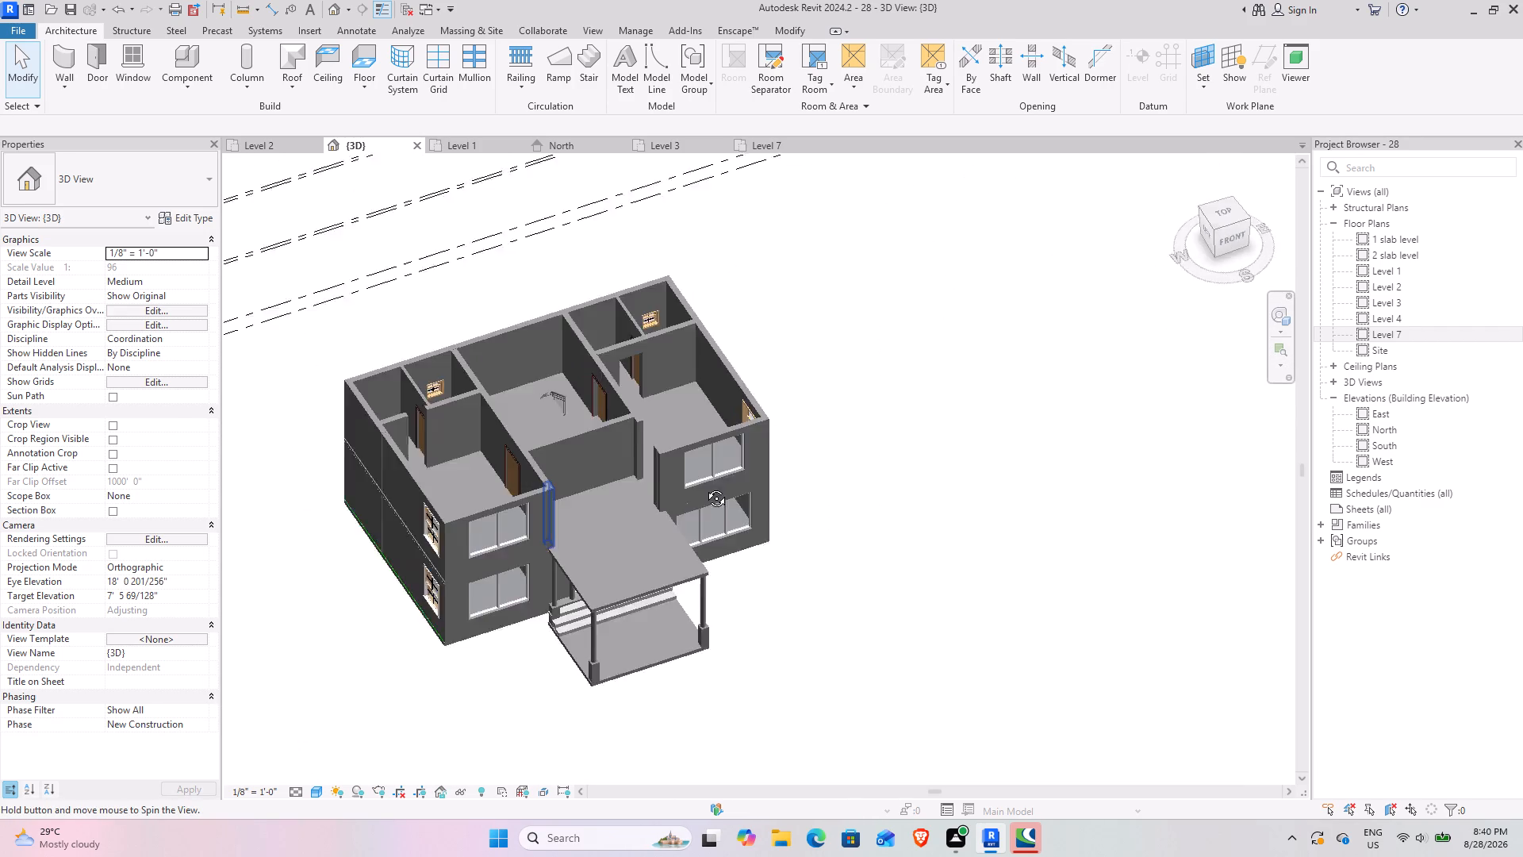
{"action": "middle_click_drag", "start_coordinate": [704, 486], "coordinate": [580, 529], "text": "shift"}
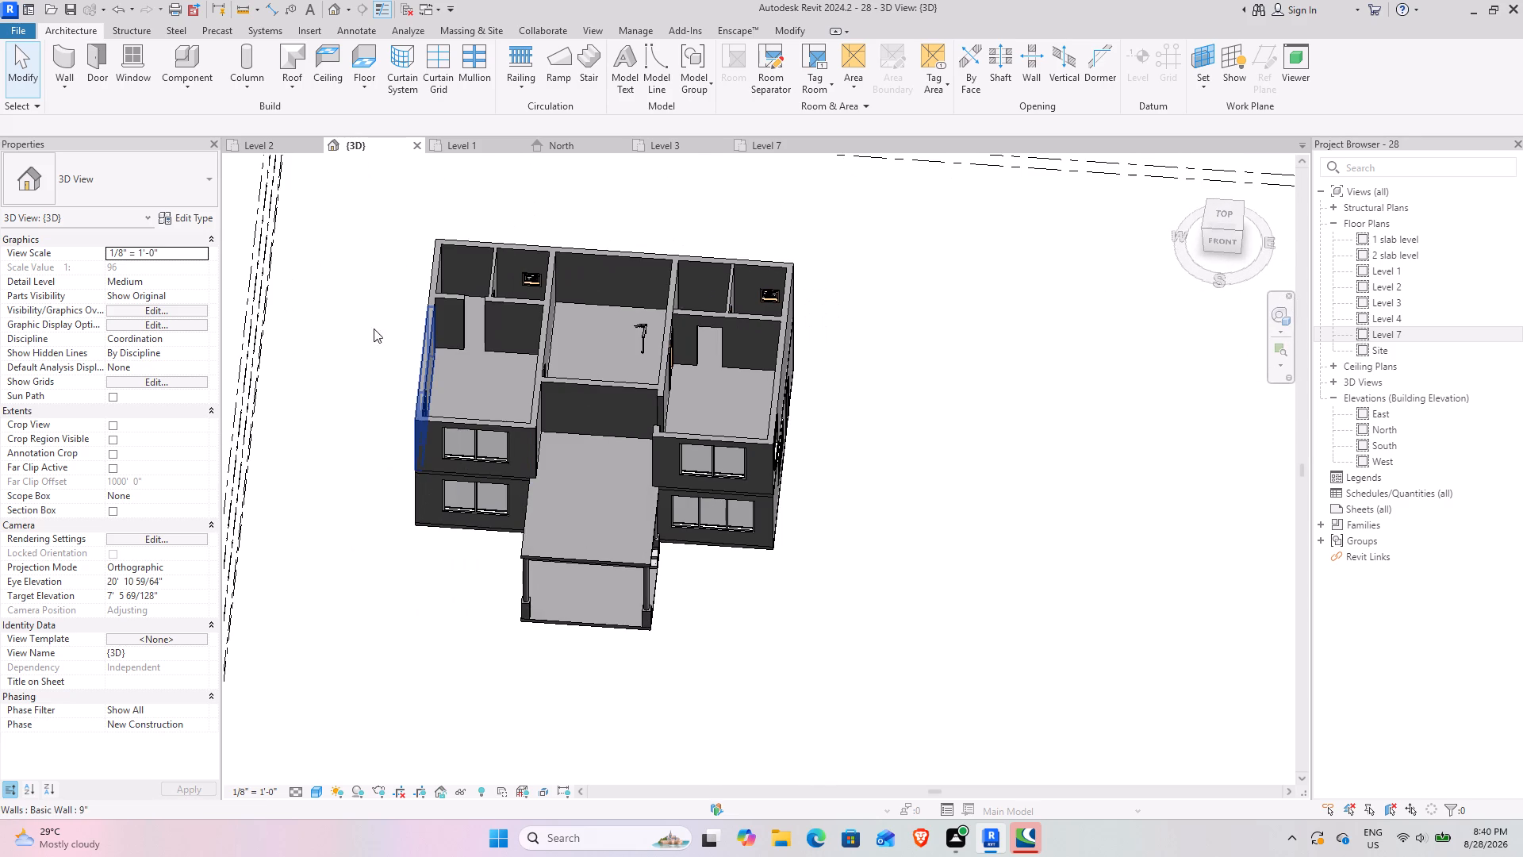
Return to the Level 2 floor plan and set its underlay range base level to None.
{"action": "left_click", "coordinate": [256, 150]}
{"action": "scroll", "coordinate": [505, 399], "scroll_direction": "down", "scroll_amount": 5}
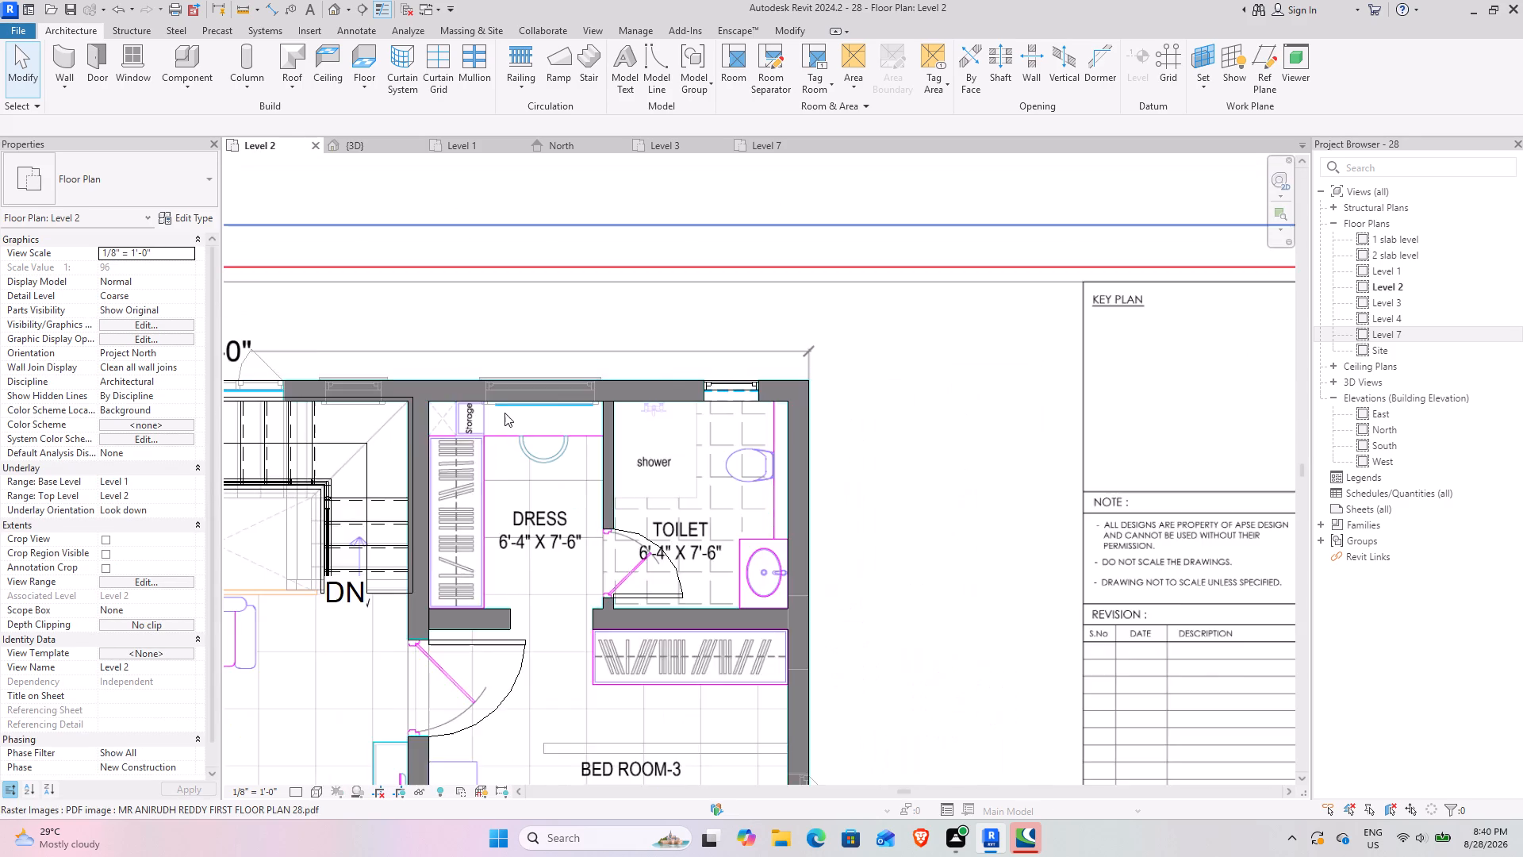
{"action": "scroll", "coordinate": [504, 413], "scroll_direction": "down", "scroll_amount": 3}
{"action": "middle_click_drag", "start_coordinate": [508, 513], "coordinate": [630, 258]}
{"action": "middle_click_drag", "start_coordinate": [556, 486], "coordinate": [692, 291]}
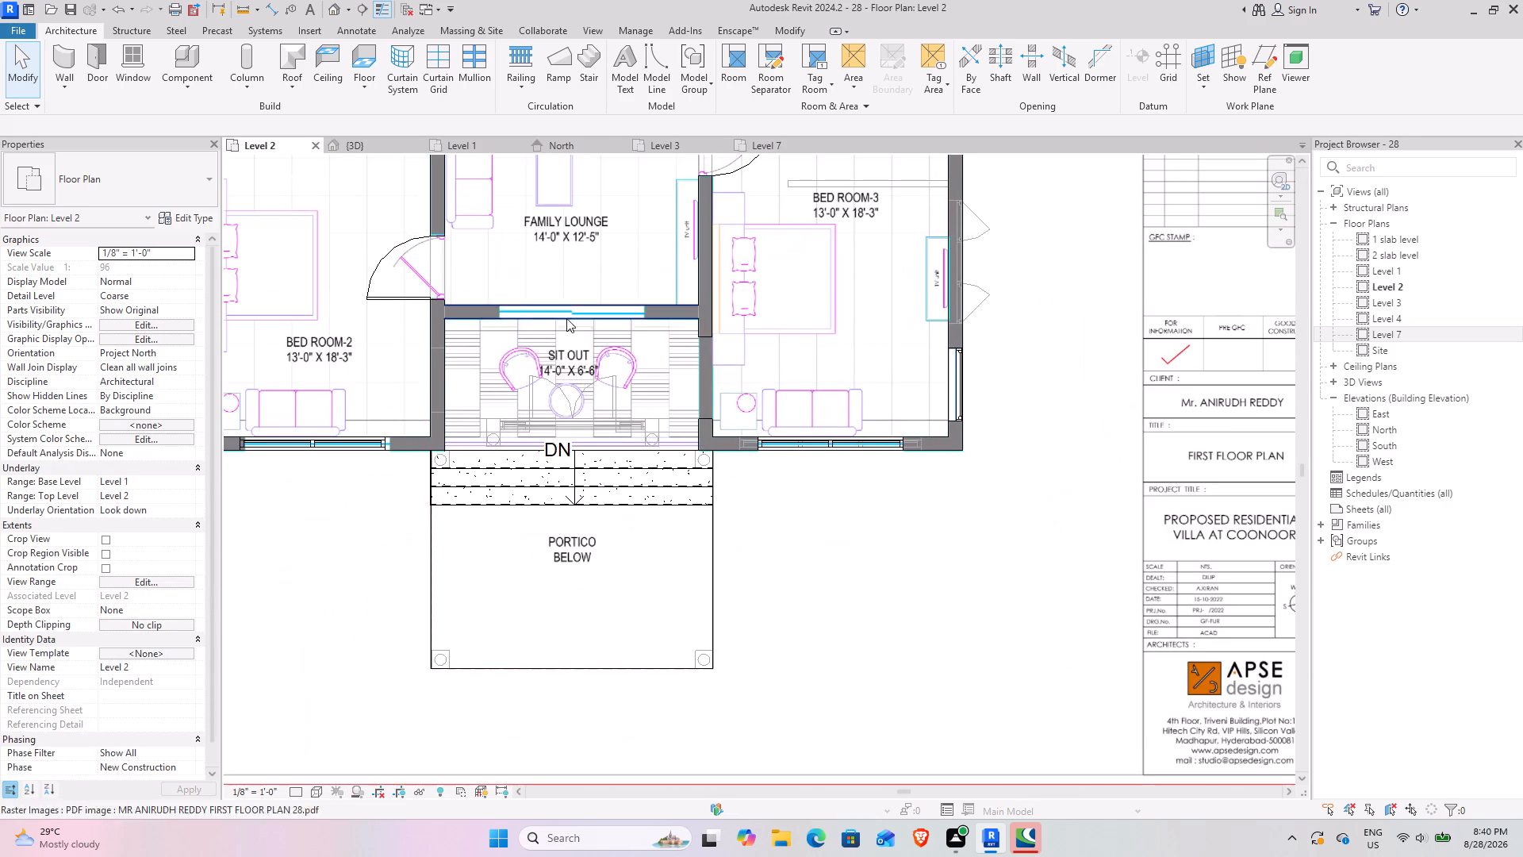
{"action": "left_click", "coordinate": [313, 791]}
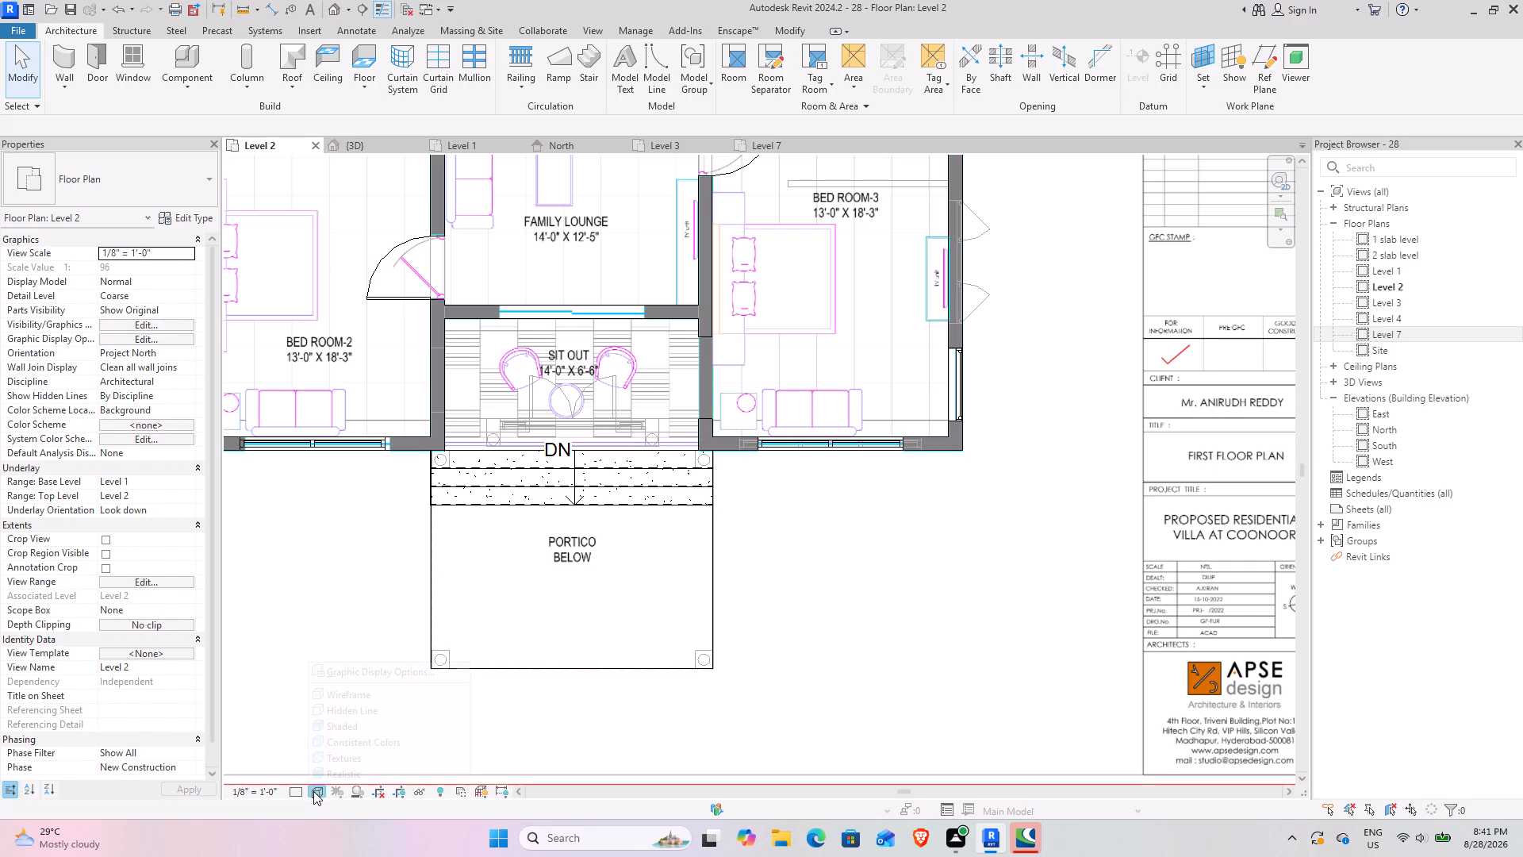
{"action": "left_click", "coordinate": [290, 570]}
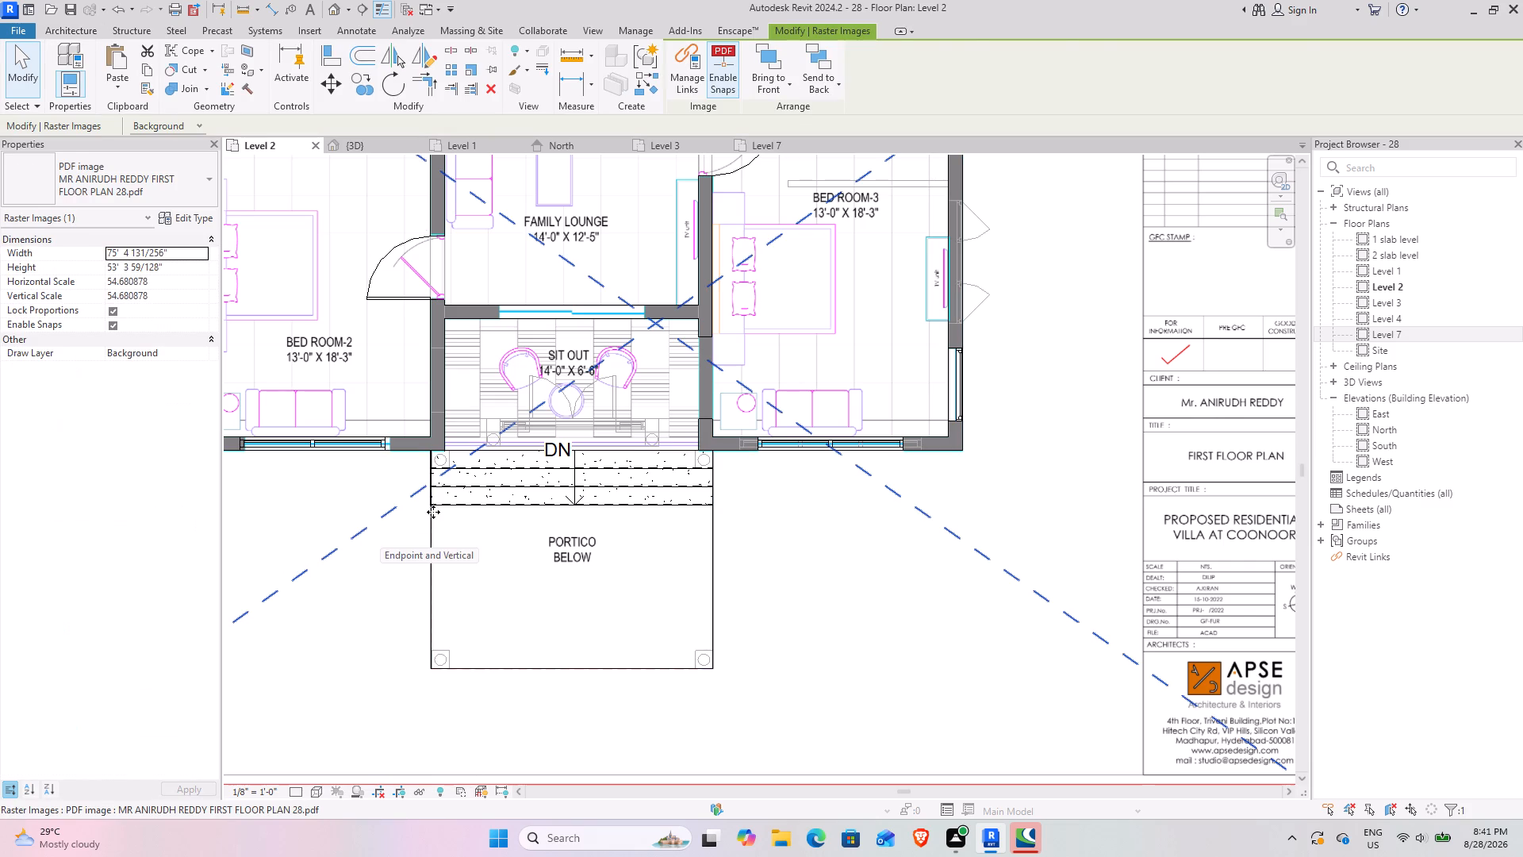
{"action": "key", "text": "Escape"}
{"action": "key", "text": "Escape"}
{"action": "left_click", "coordinate": [187, 484]}
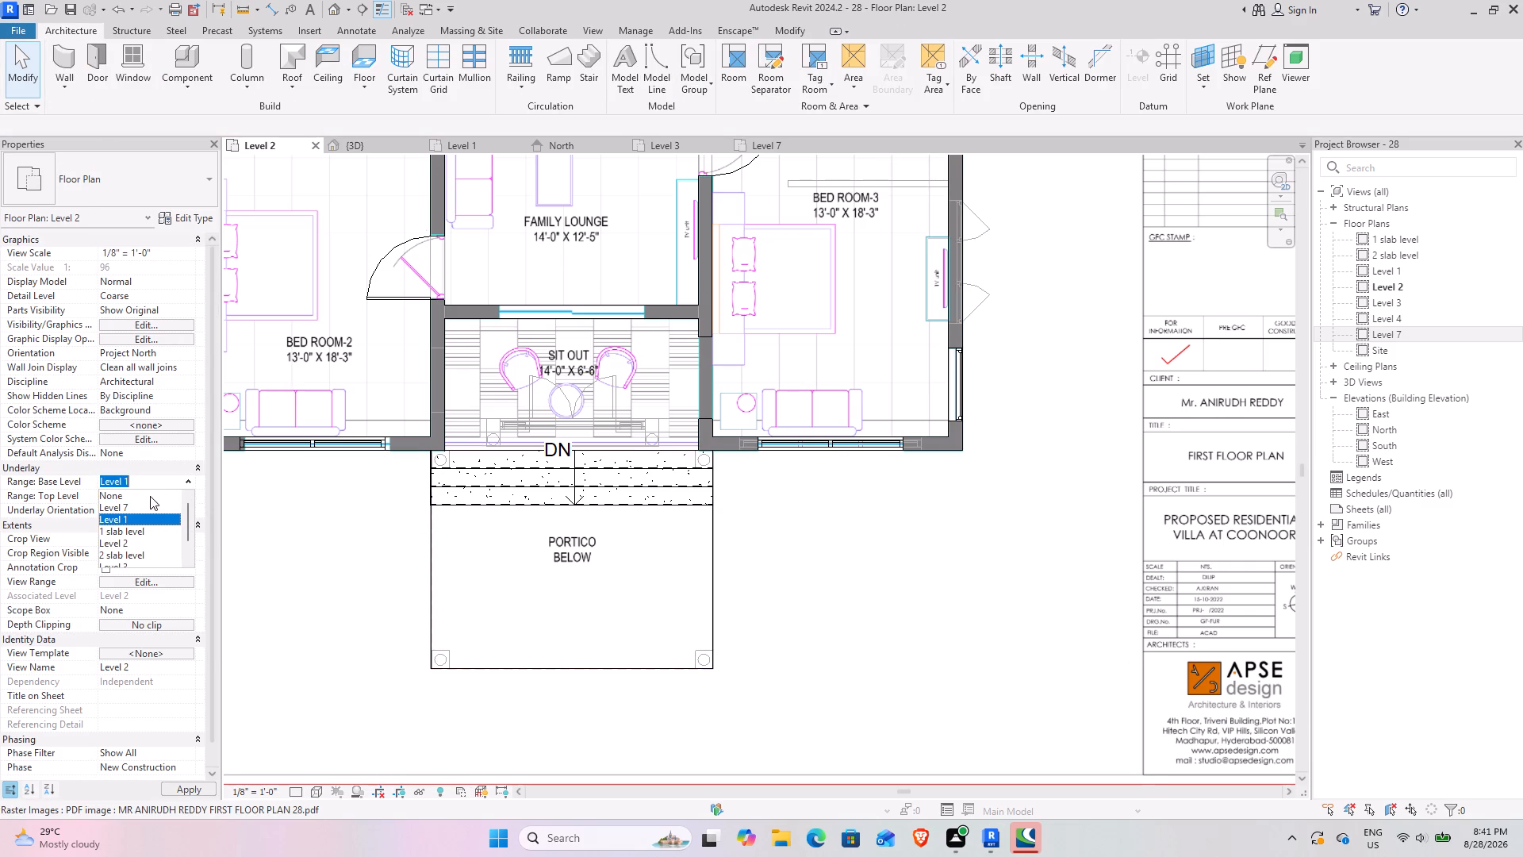
{"action": "left_click", "coordinate": [132, 499]}
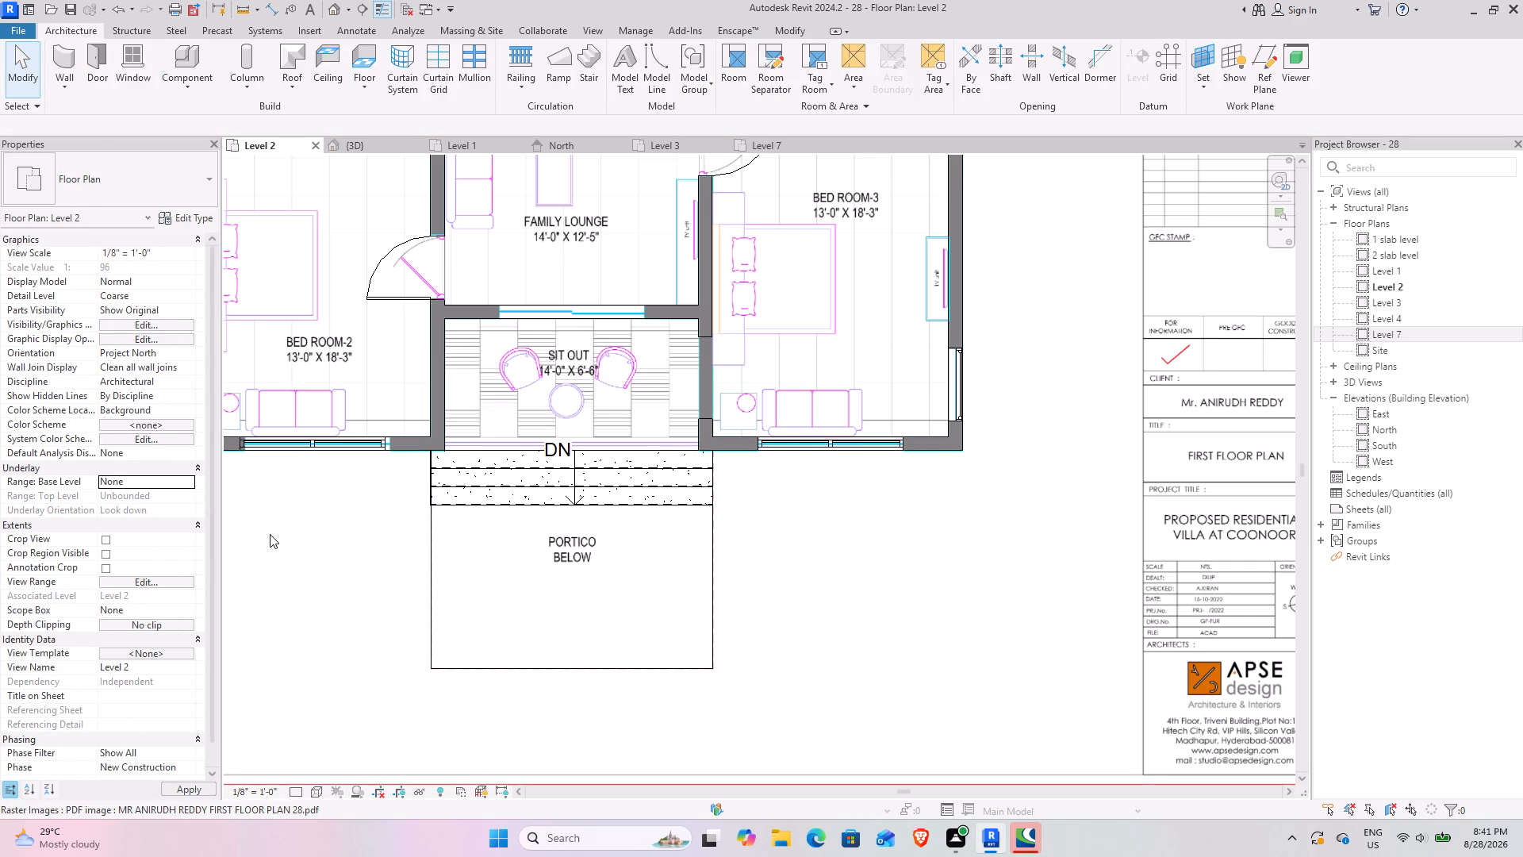
{"action": "left_click", "coordinate": [900, 595]}
{"action": "key", "text": "Escape"}
{"action": "key", "text": "Escape"}
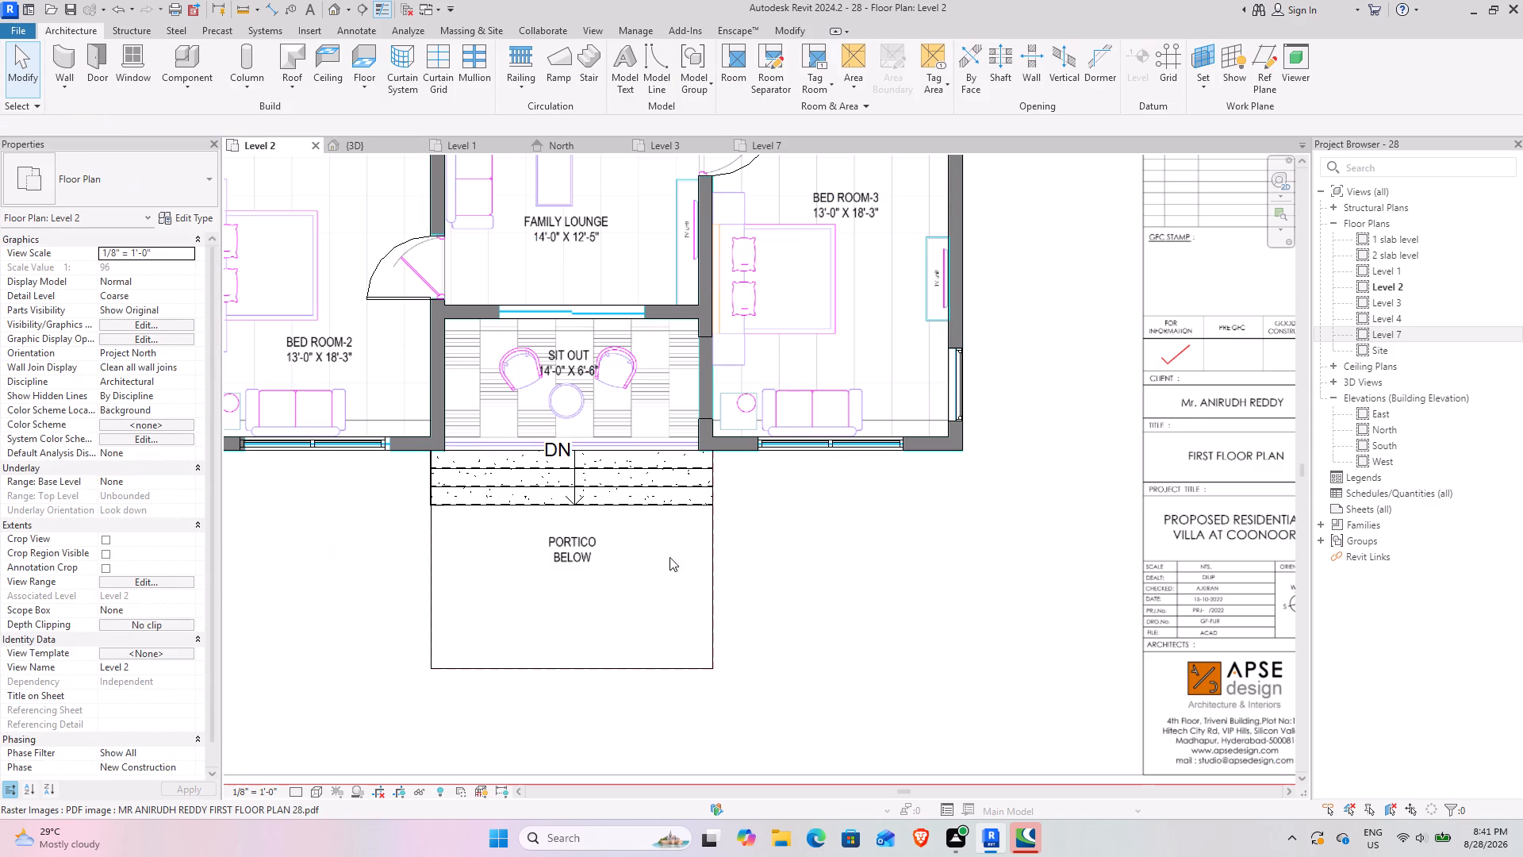
Extend the short wall stub between the Sit Out and Bed Room-3 to about 5'-10" long, closing the gap to the wall beyond.
{"action": "middle_click_drag", "start_coordinate": [588, 524], "coordinate": [673, 586]}
{"action": "scroll", "coordinate": [655, 571], "scroll_direction": "up", "scroll_amount": 3}
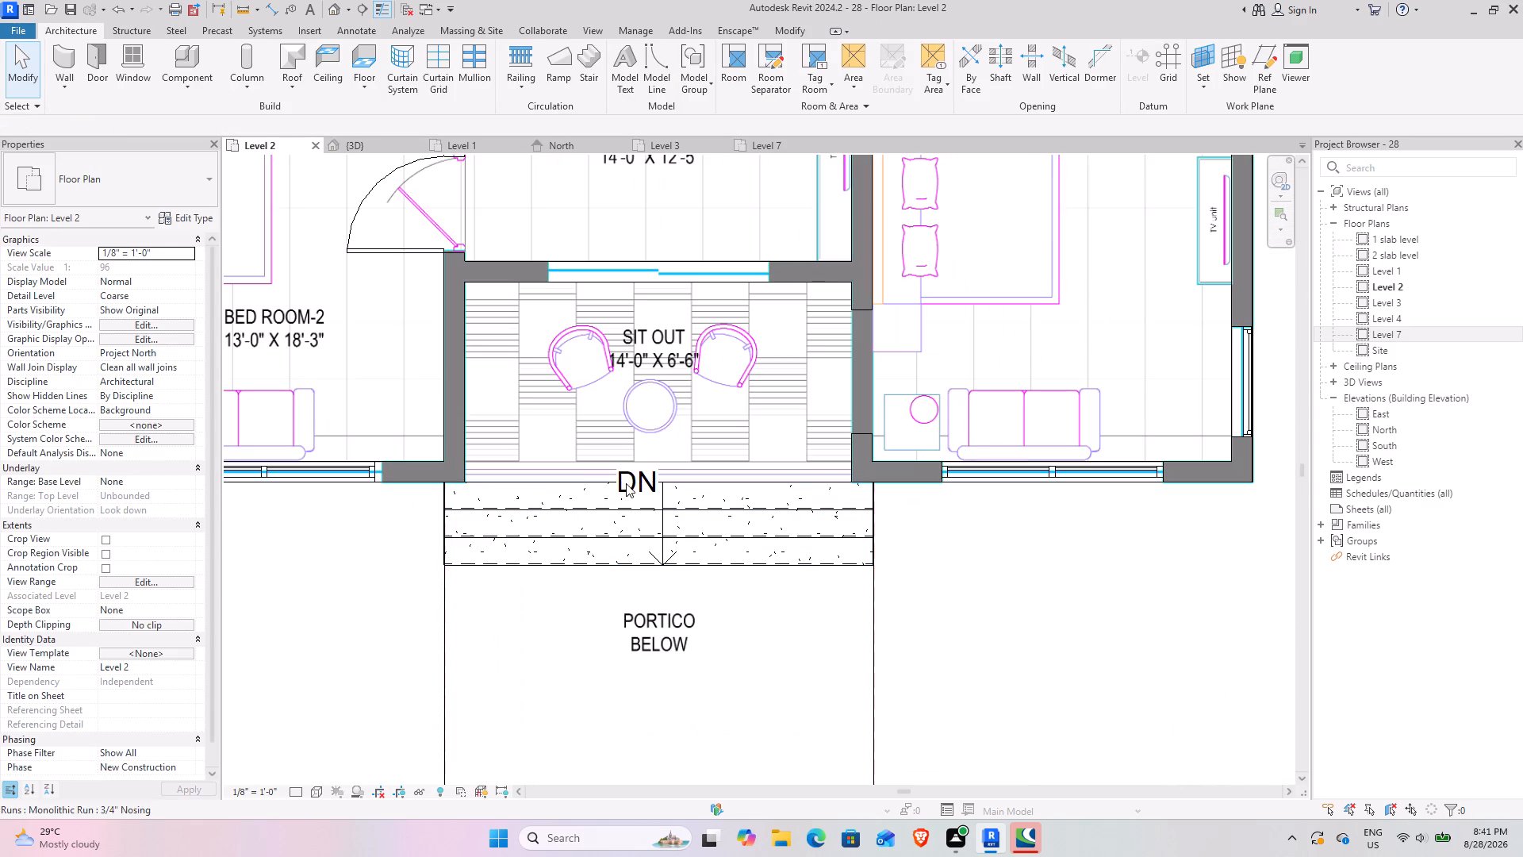
{"action": "scroll", "coordinate": [626, 483], "scroll_direction": "down", "scroll_amount": 4}
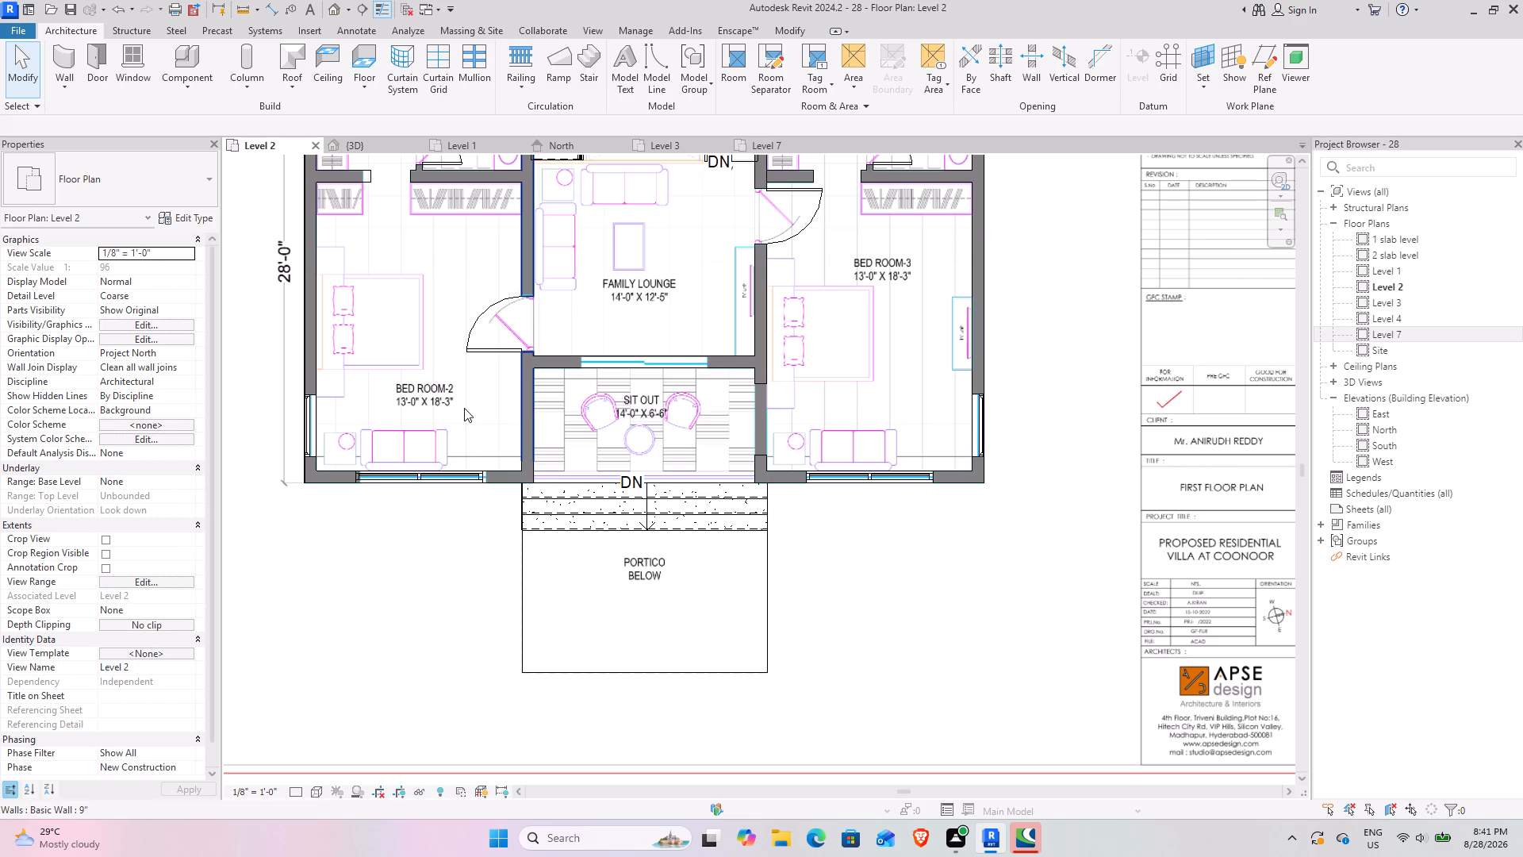
{"action": "scroll", "coordinate": [534, 408], "scroll_direction": "up", "scroll_amount": 3}
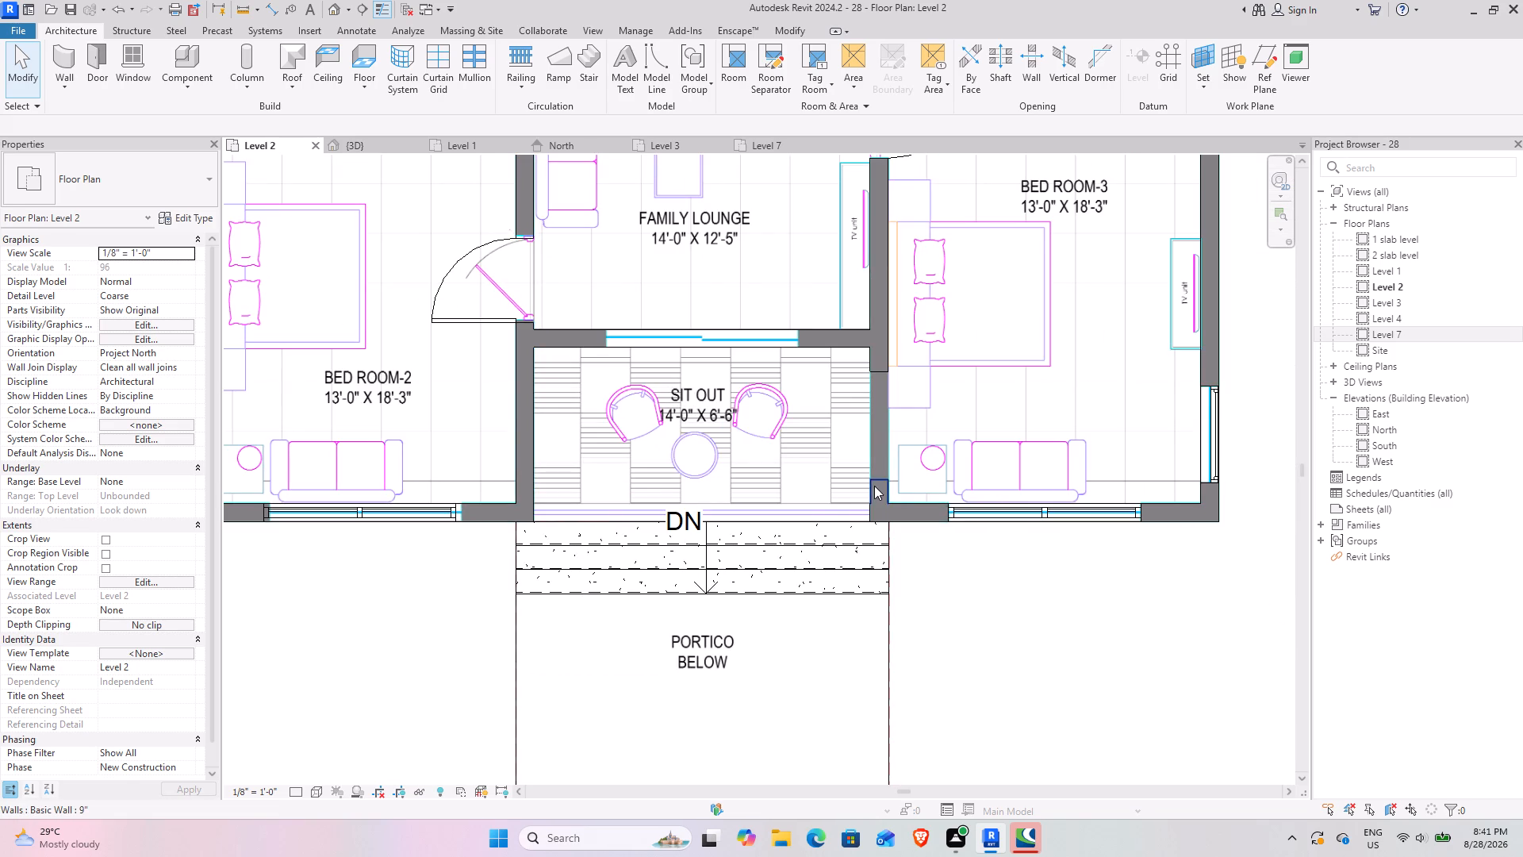
{"action": "left_click", "coordinate": [874, 486]}
{"action": "scroll", "coordinate": [886, 462], "scroll_direction": "up", "scroll_amount": 3}
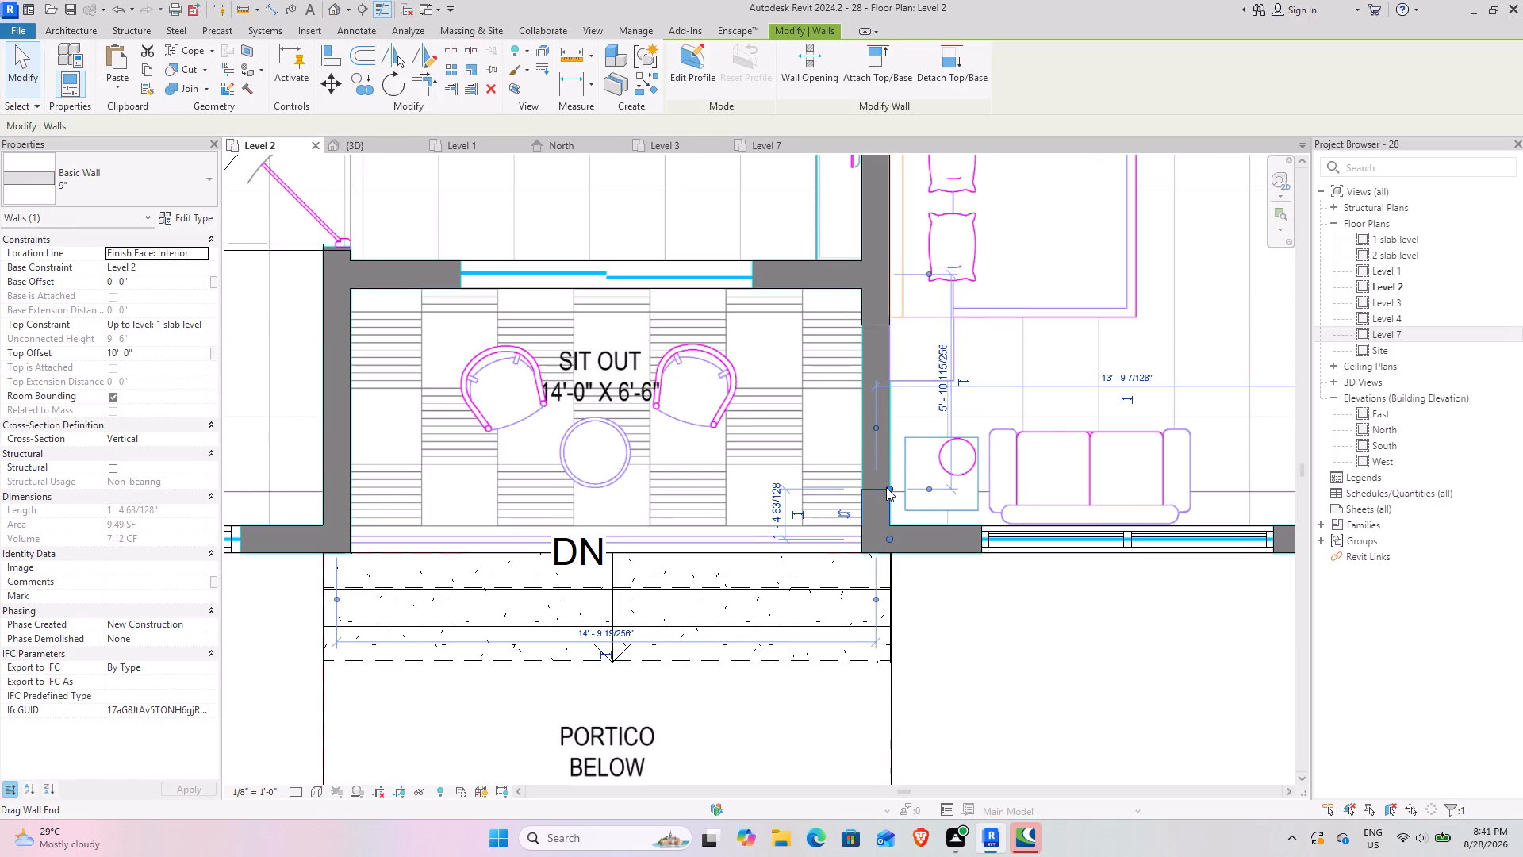
{"action": "left_click_drag", "start_coordinate": [888, 486], "coordinate": [888, 319]}
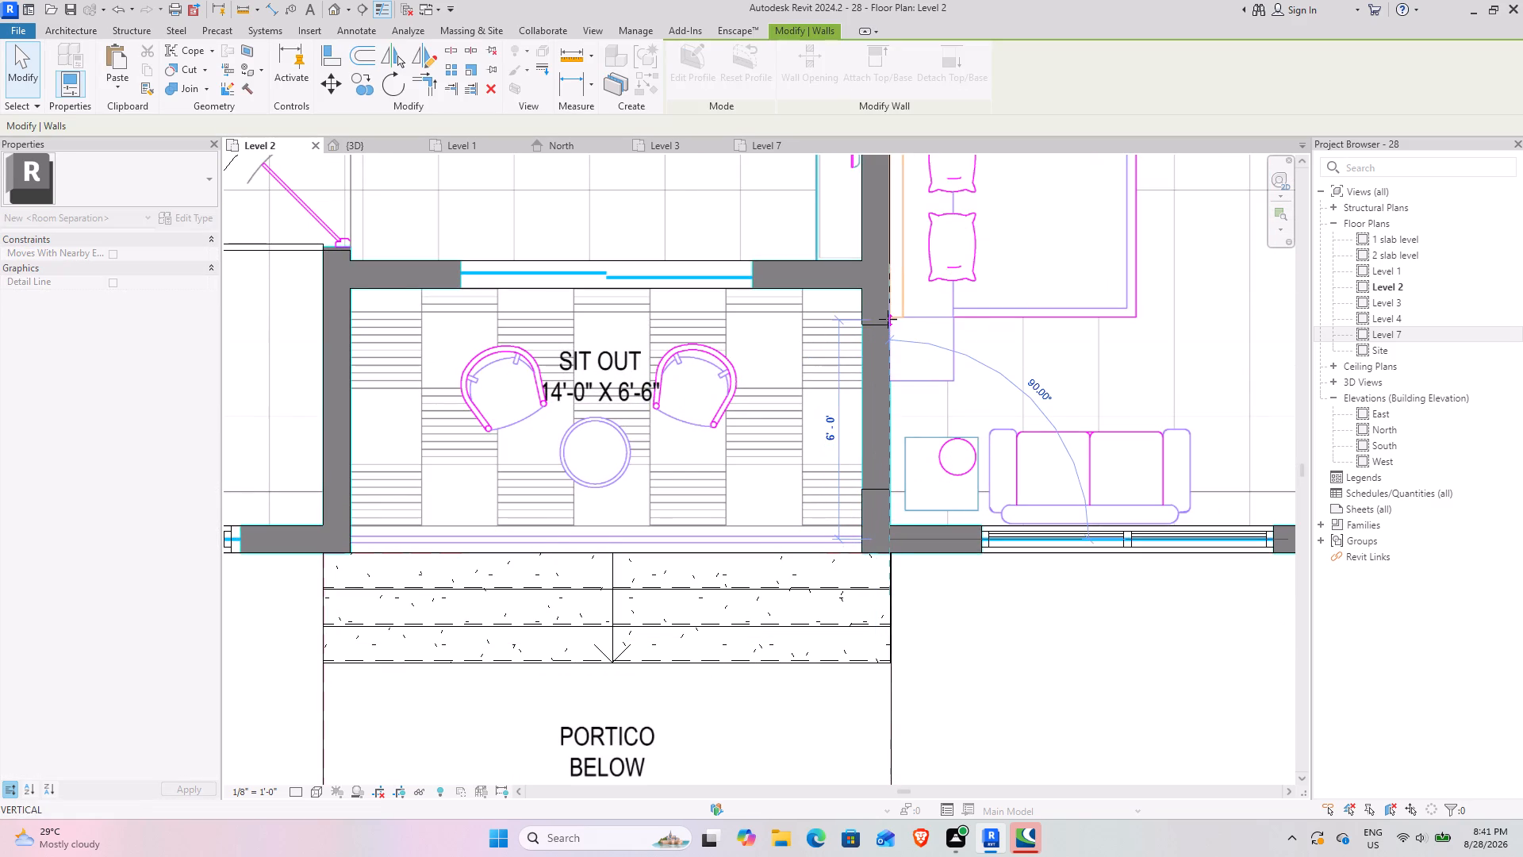
{"action": "left_click_drag", "start_coordinate": [888, 319], "coordinate": [892, 324]}
{"action": "left_click", "coordinate": [975, 644]}
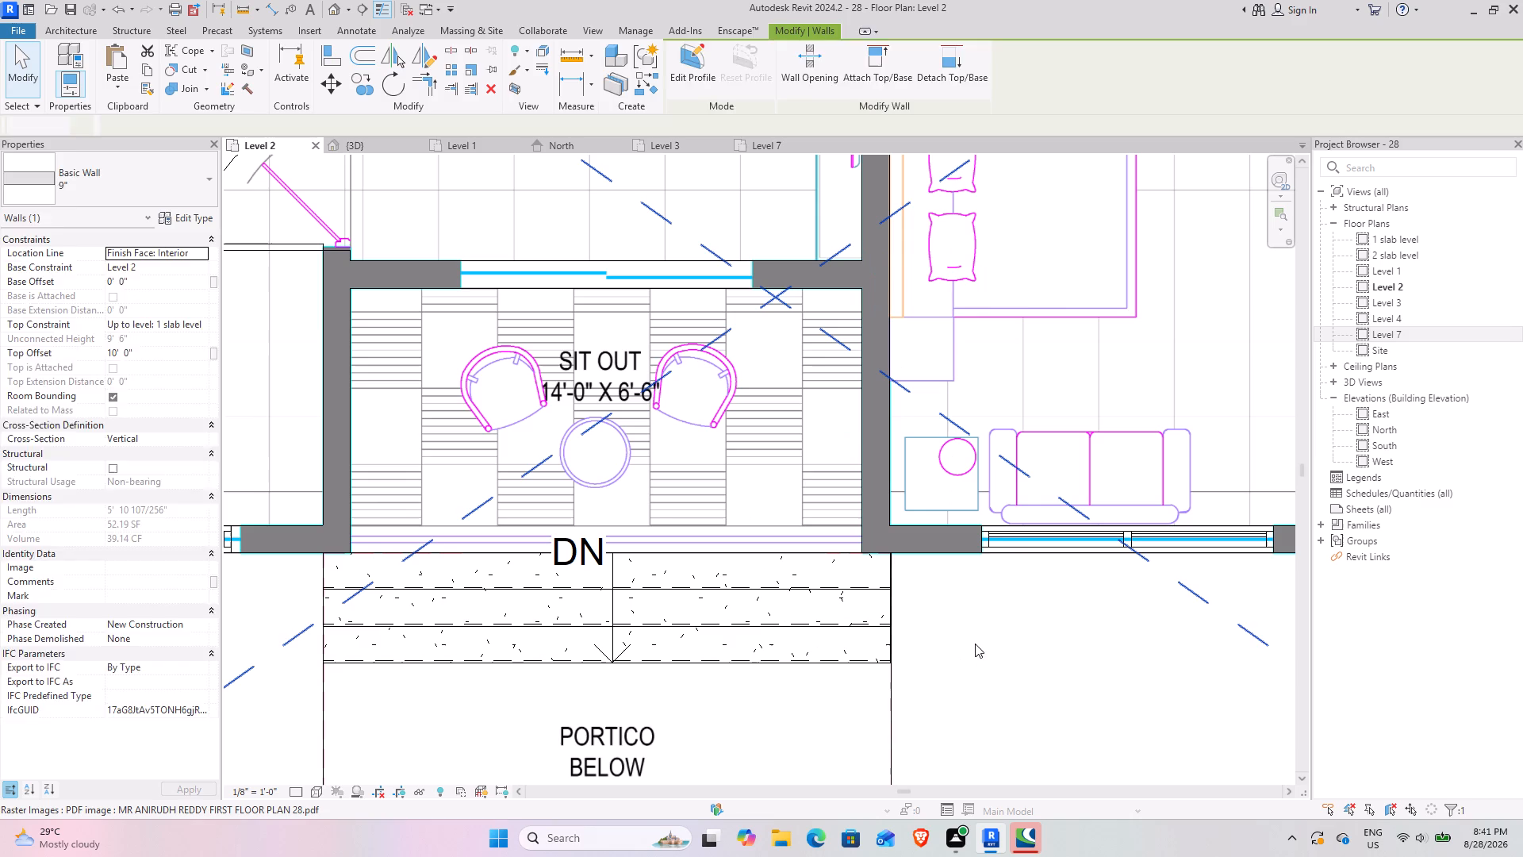
{"action": "key", "text": "Escape"}
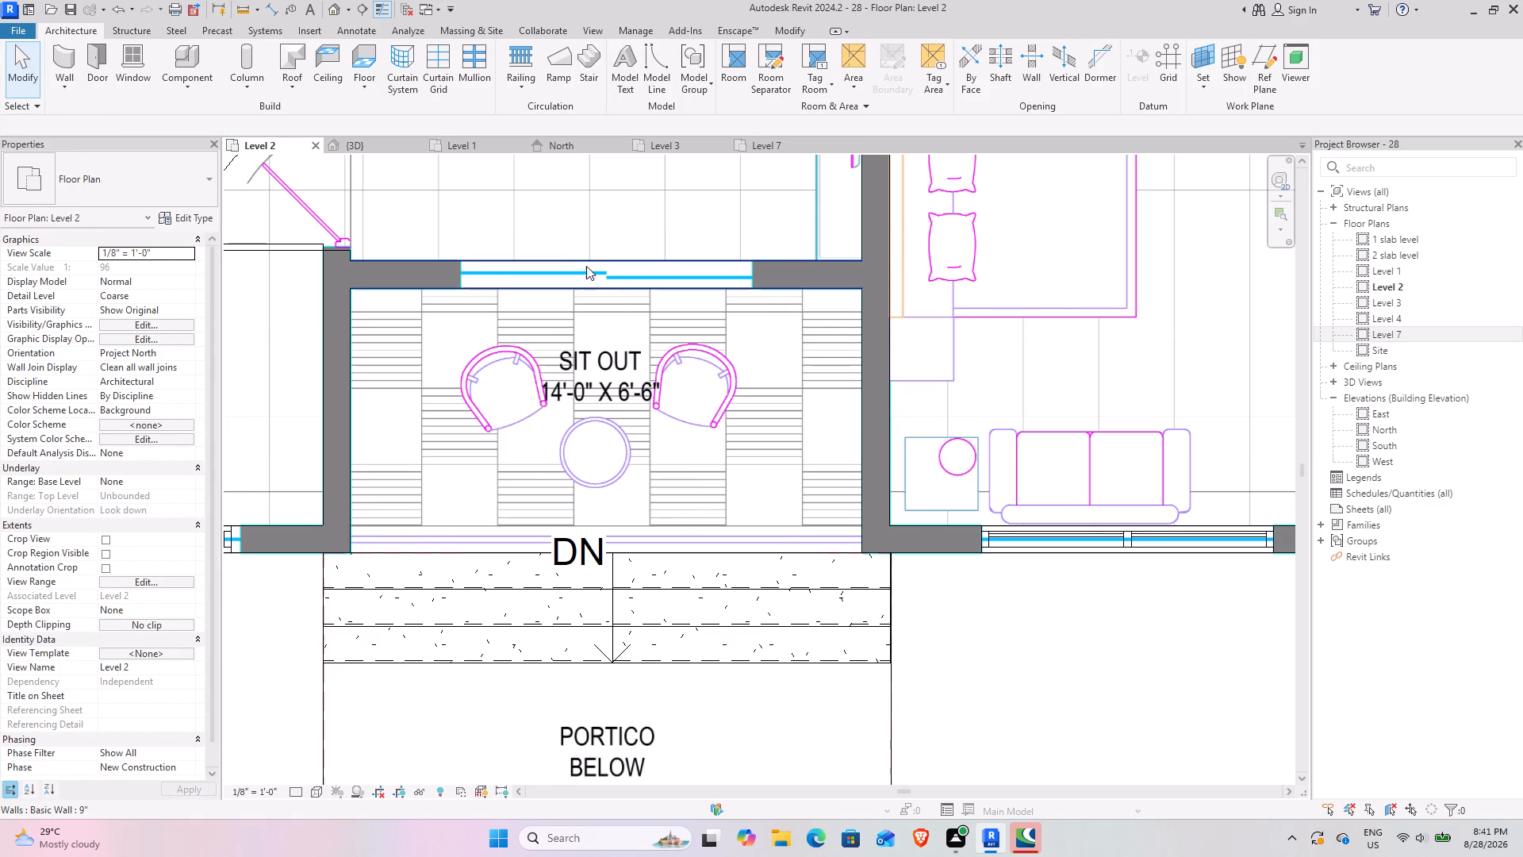
Measure the width of the sliding door opening between the Family Lounge and the Sit Out.
{"action": "middle_click_drag", "start_coordinate": [617, 276], "coordinate": [717, 486]}
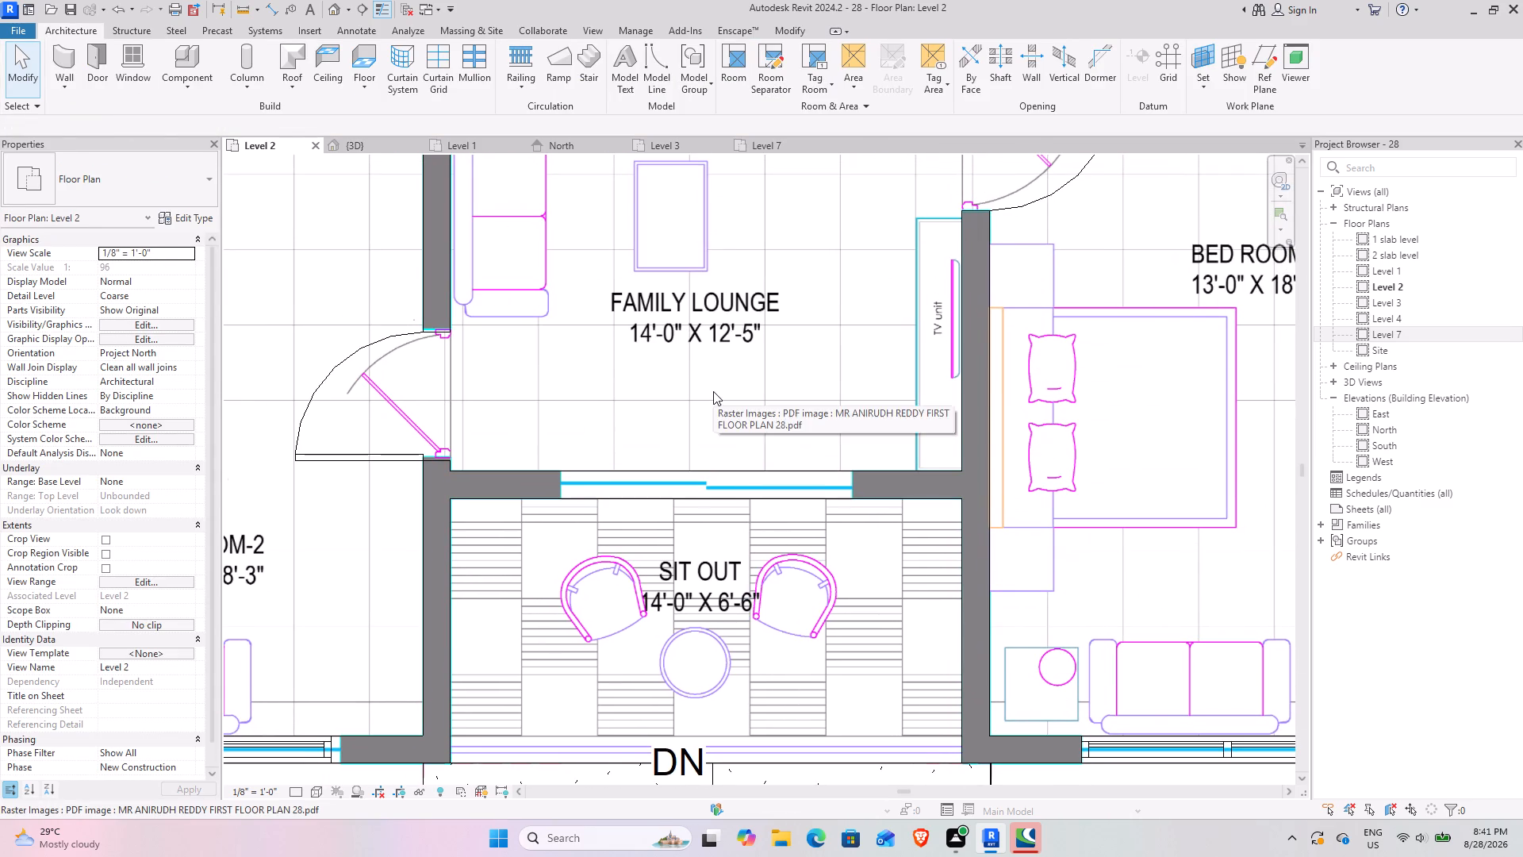
{"action": "type", "text": "mb"}
{"action": "left_click", "coordinate": [565, 467]}
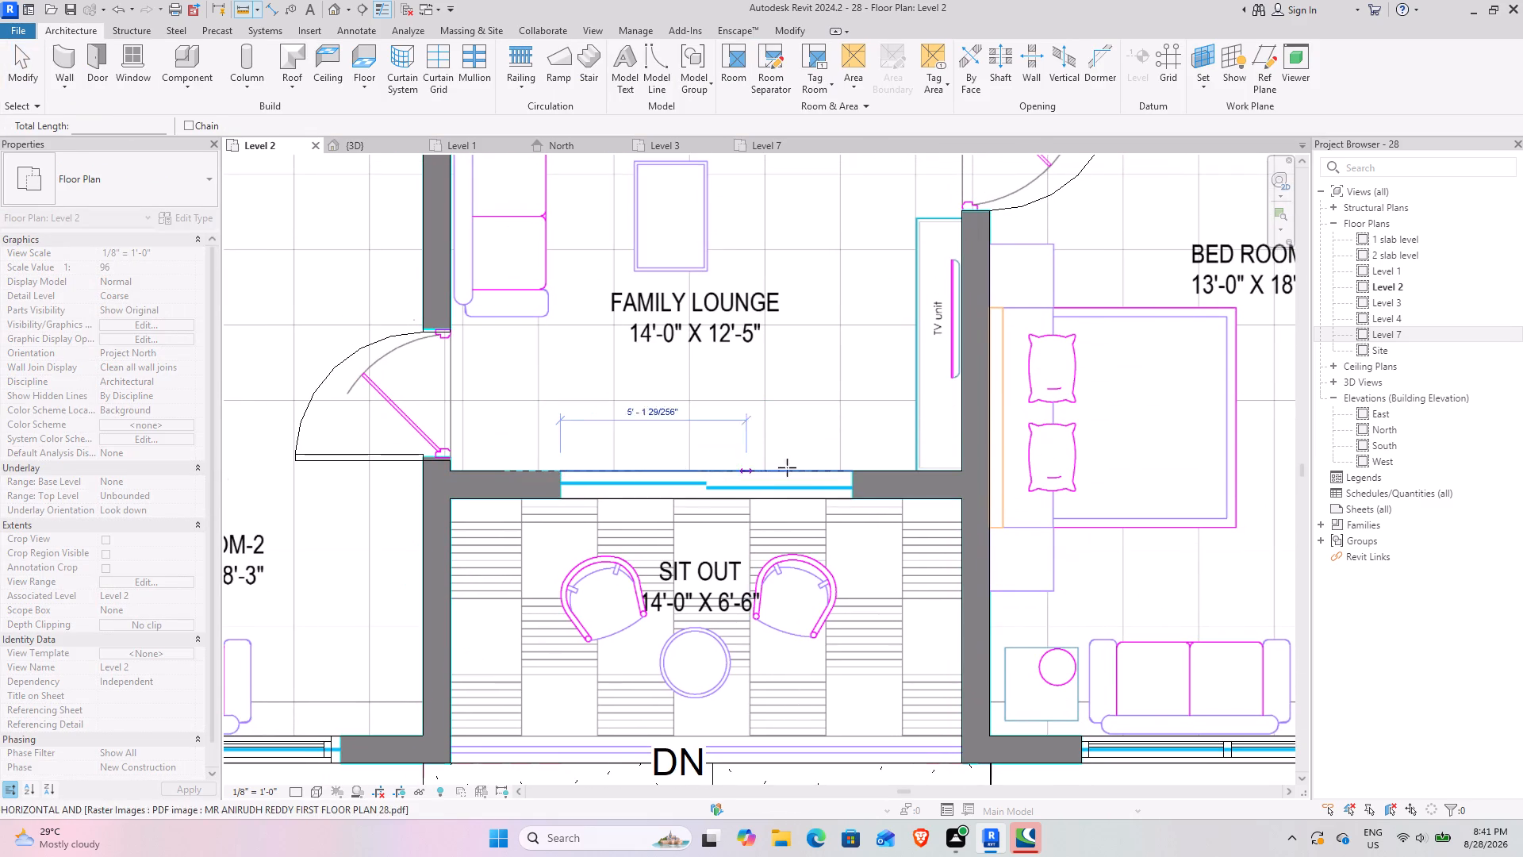
{"action": "key", "text": "Escape"}
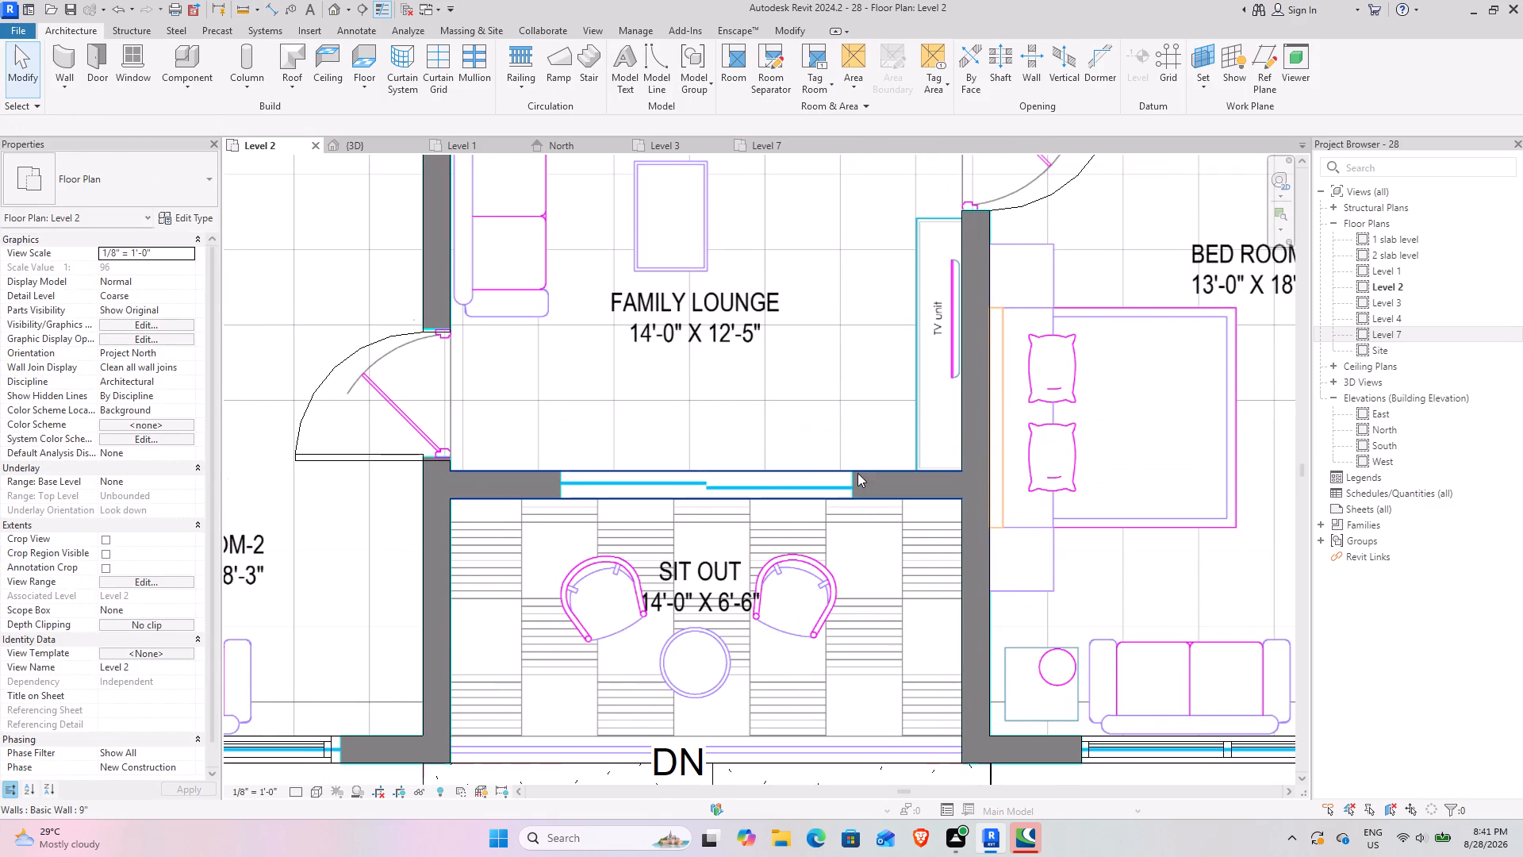
{"action": "key", "text": "Escape"}
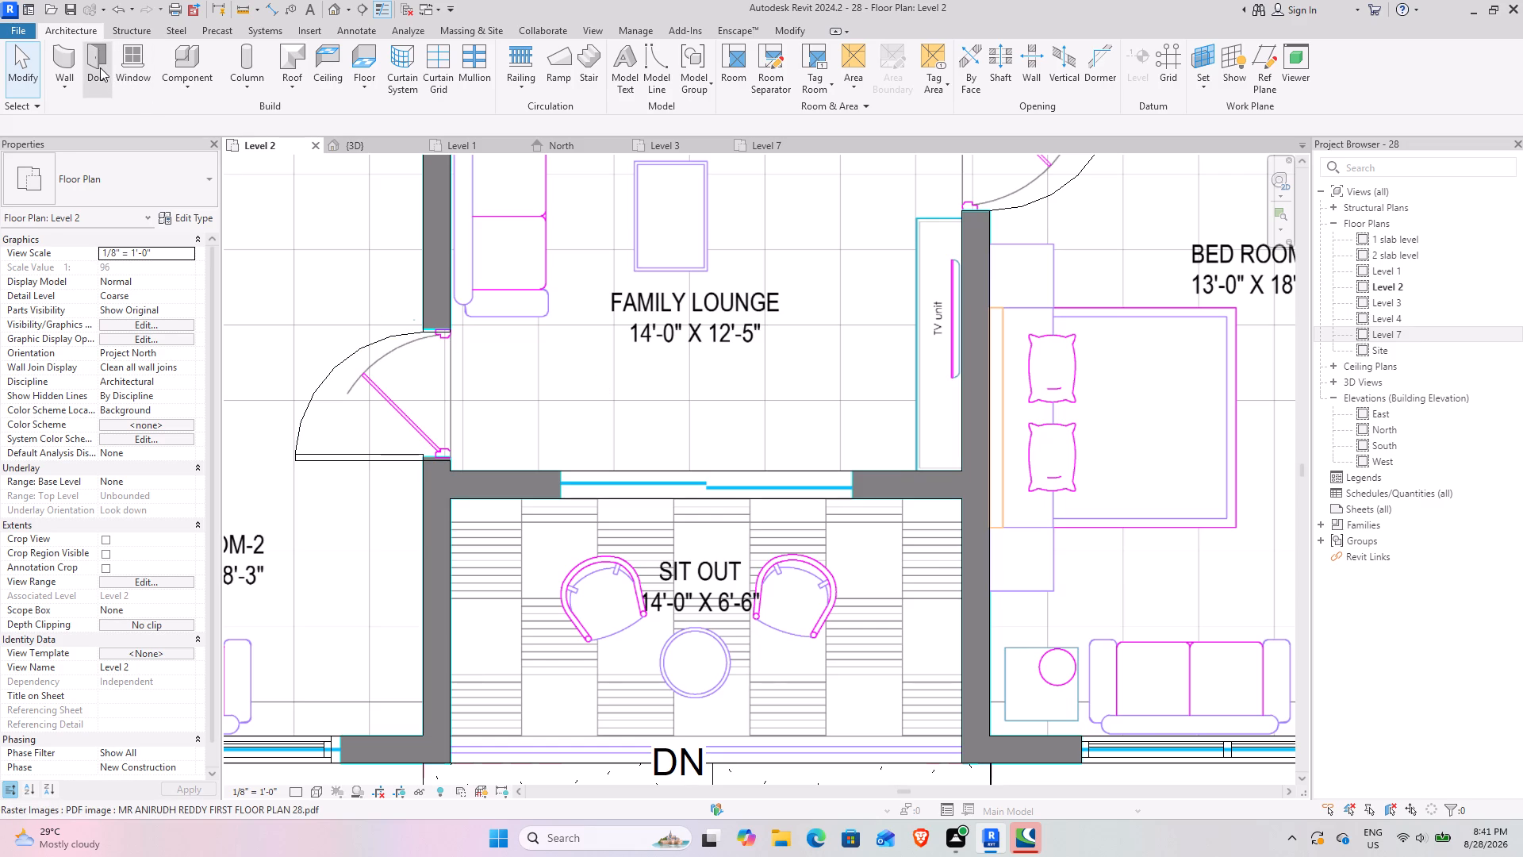
Start placing a door with the Door-Double-Glass 72" x 80" type.
{"action": "left_click", "coordinate": [100, 67]}
{"action": "left_click", "coordinate": [144, 188]}
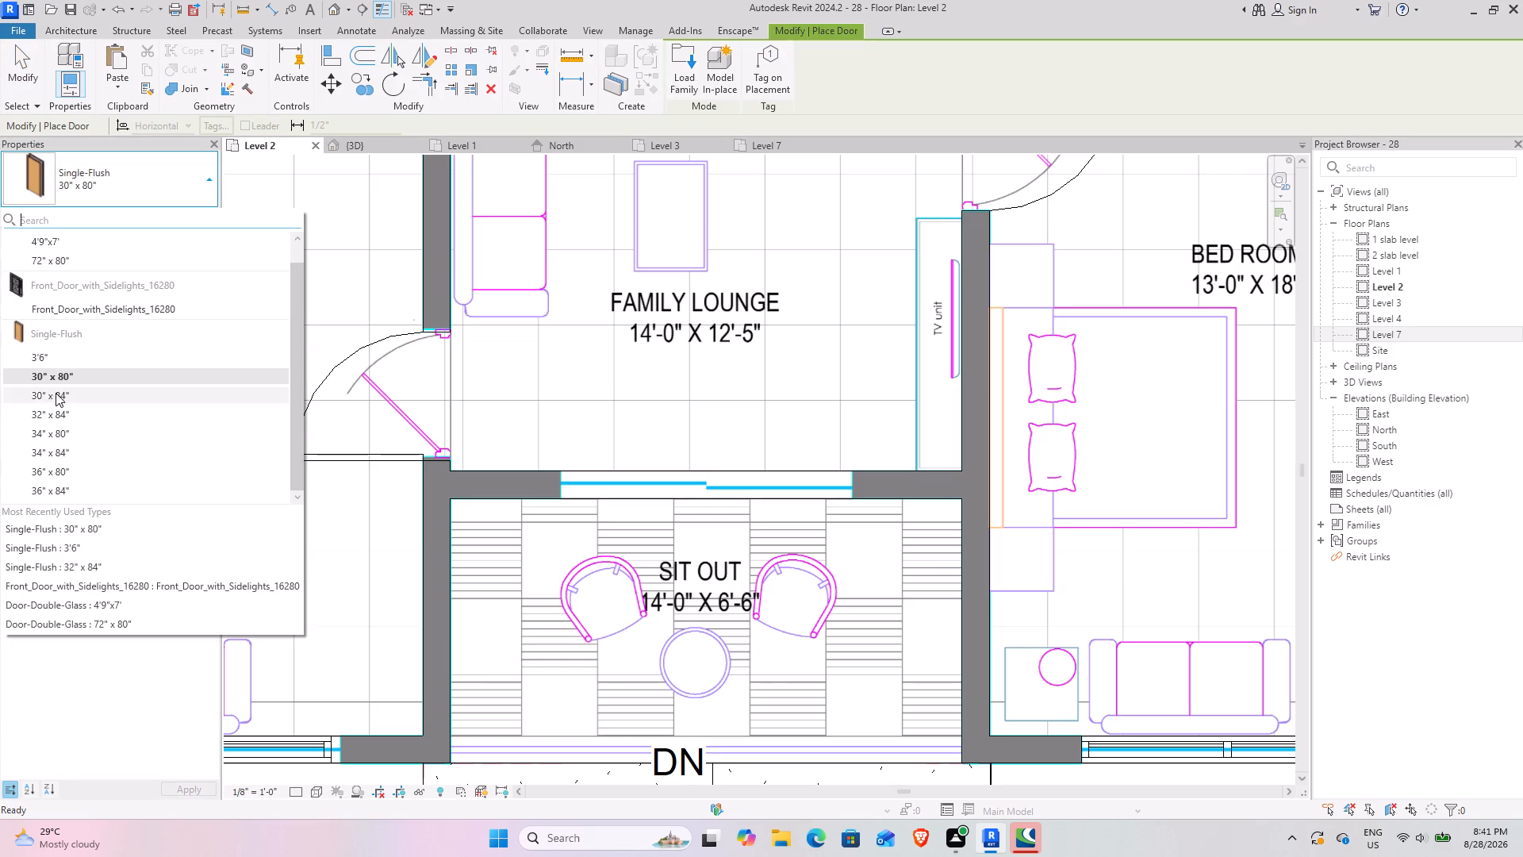
{"action": "scroll", "coordinate": [81, 286], "scroll_direction": "up", "scroll_amount": 4}
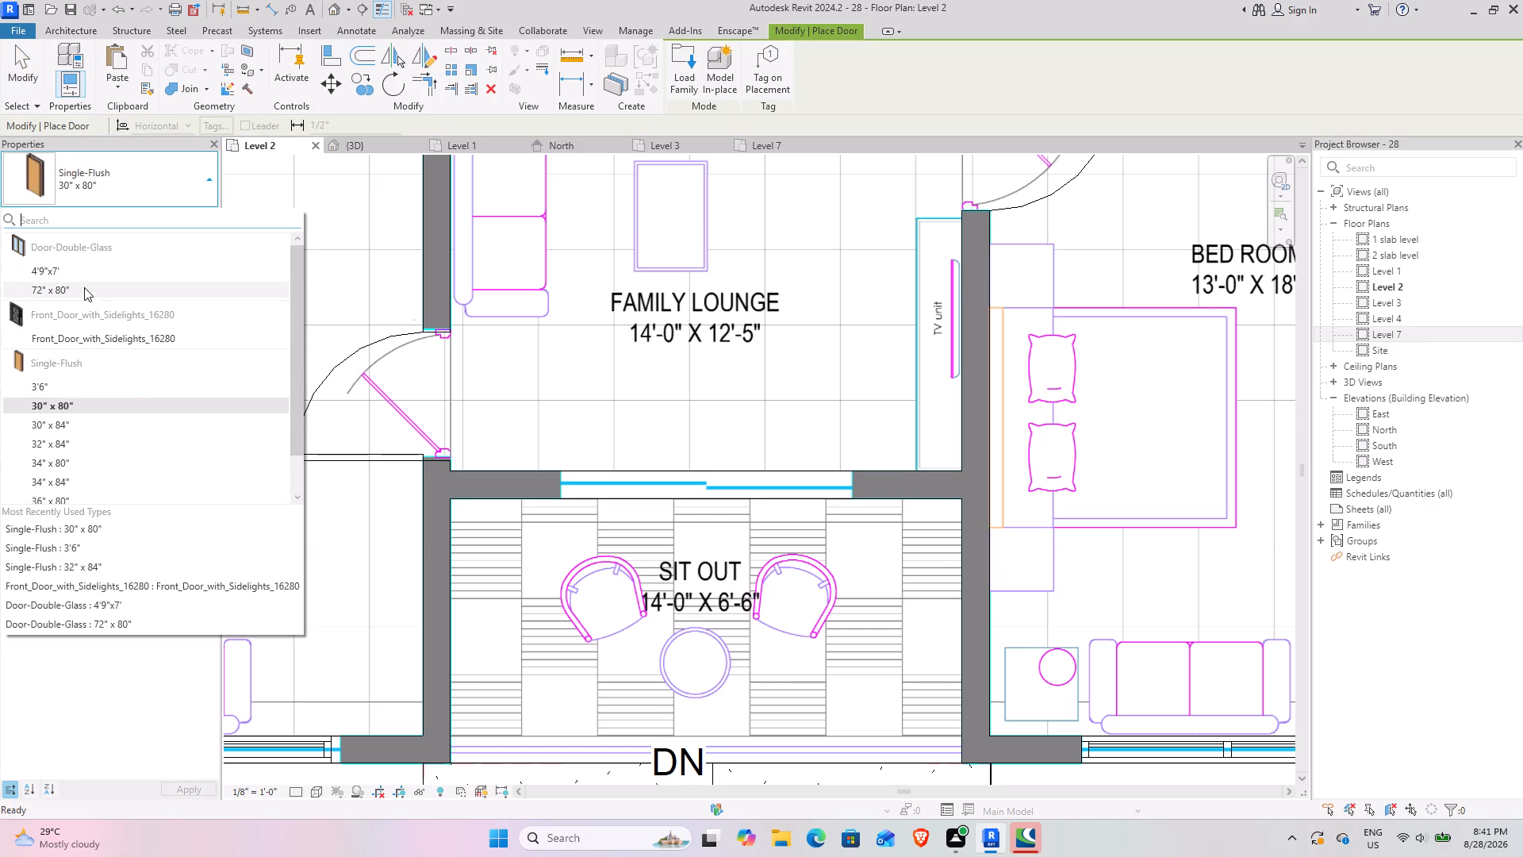
{"action": "left_click", "coordinate": [84, 297]}
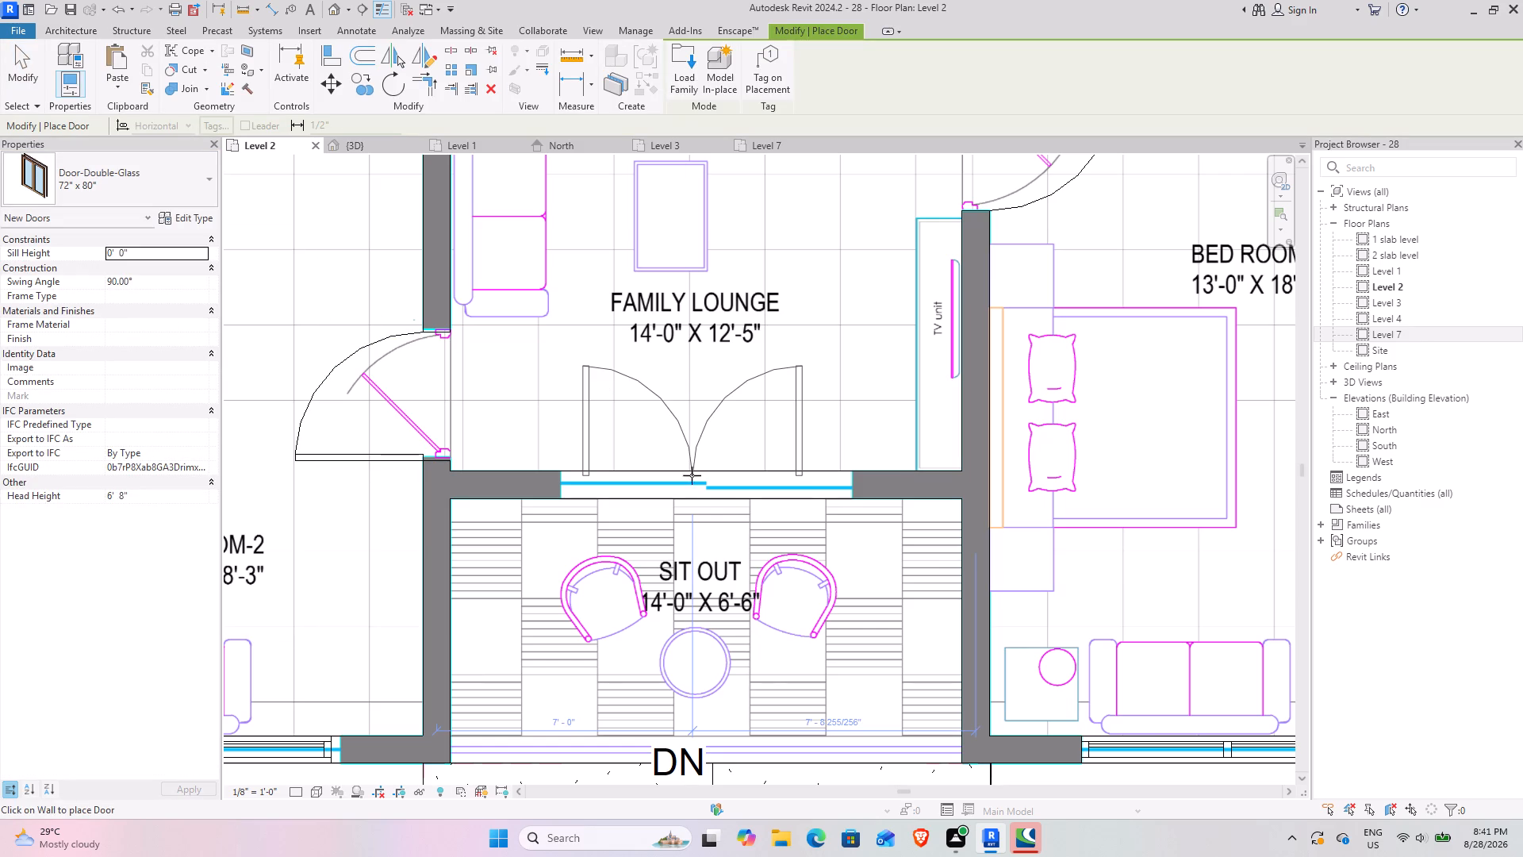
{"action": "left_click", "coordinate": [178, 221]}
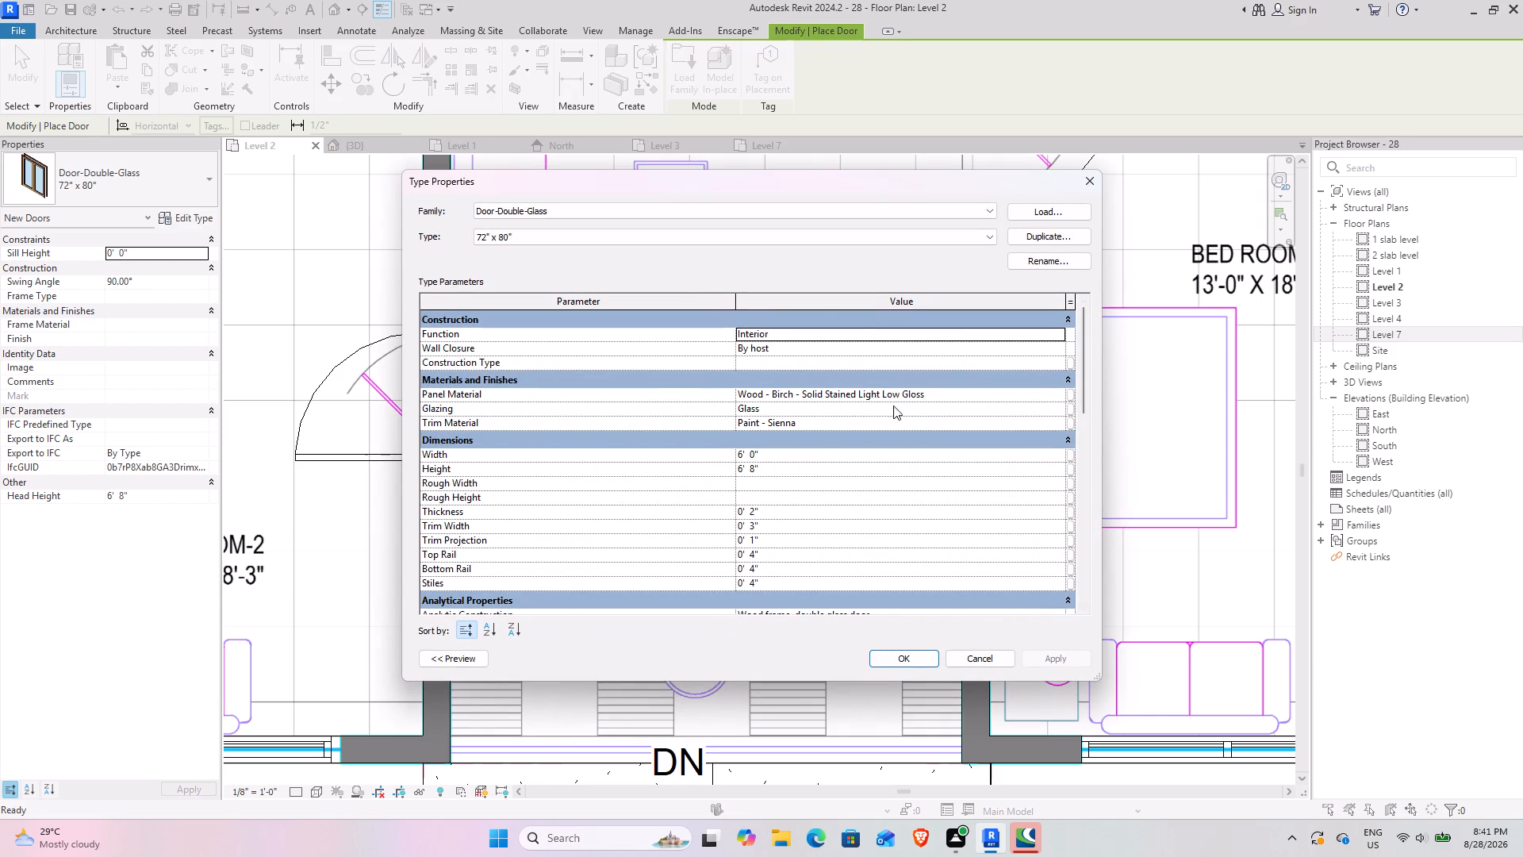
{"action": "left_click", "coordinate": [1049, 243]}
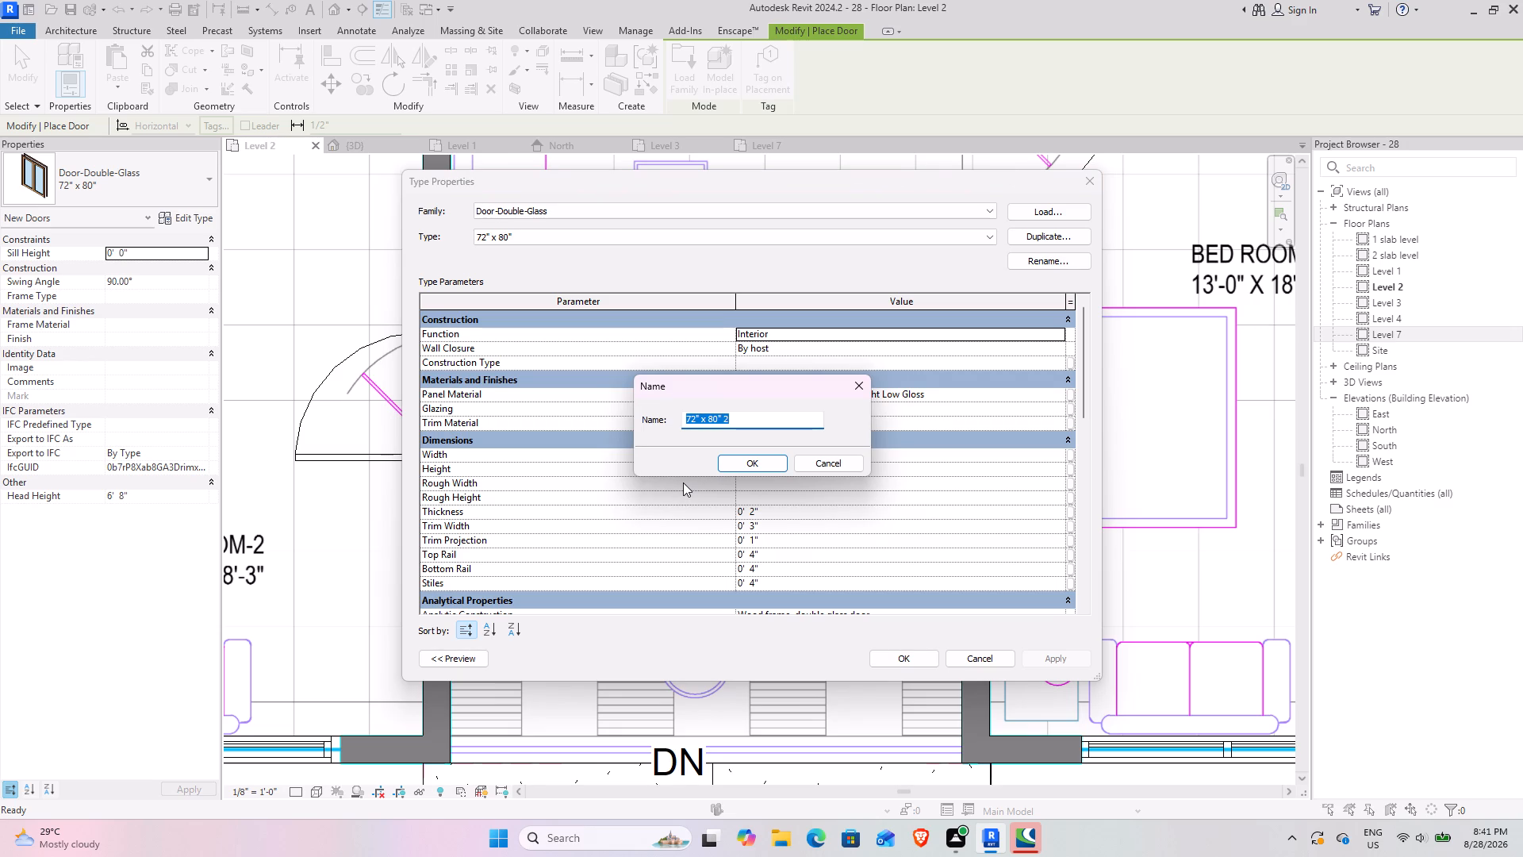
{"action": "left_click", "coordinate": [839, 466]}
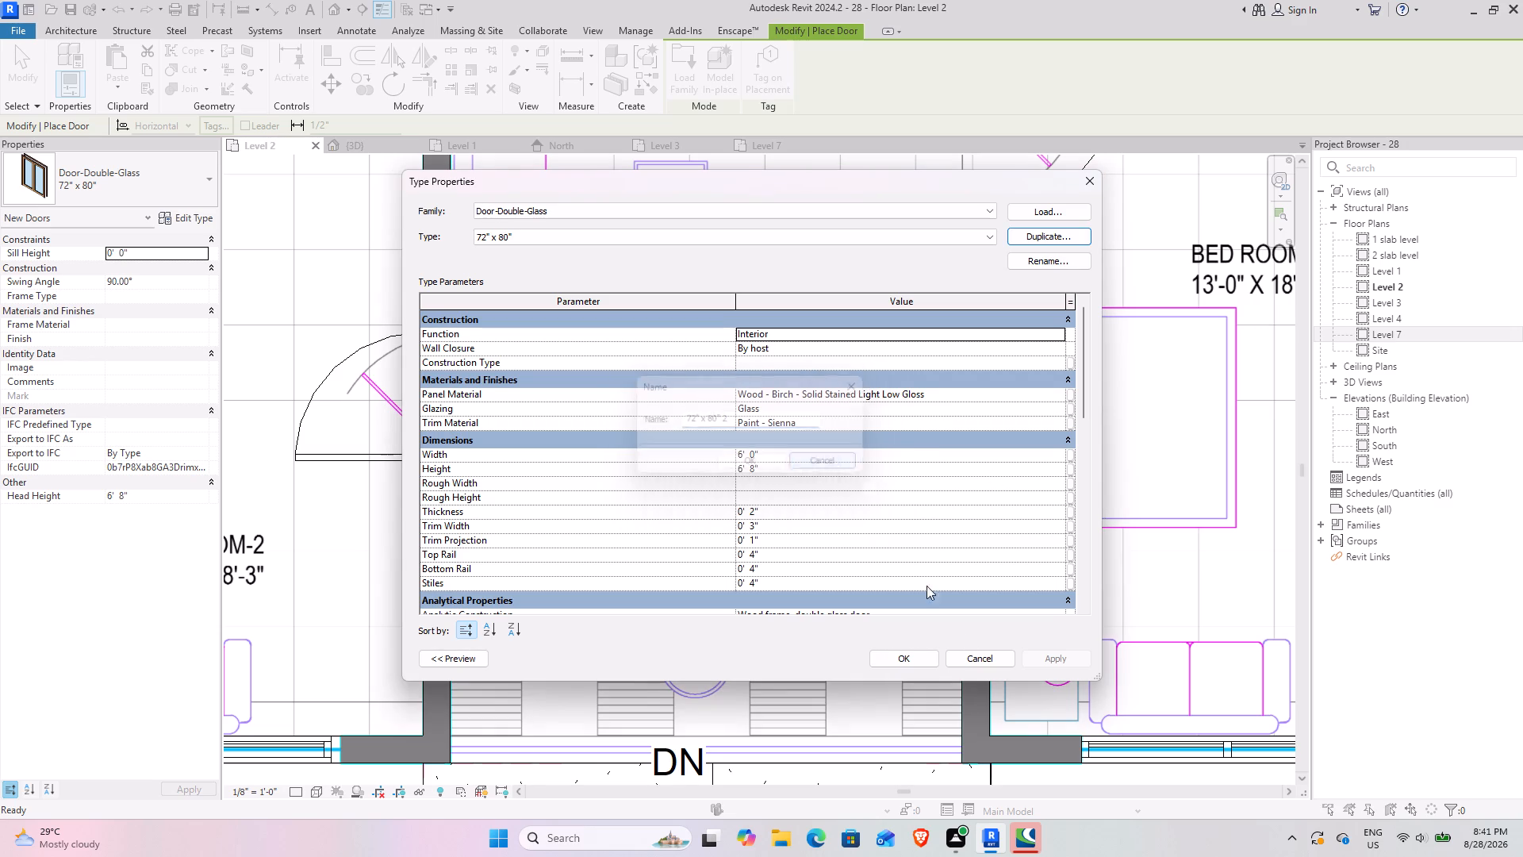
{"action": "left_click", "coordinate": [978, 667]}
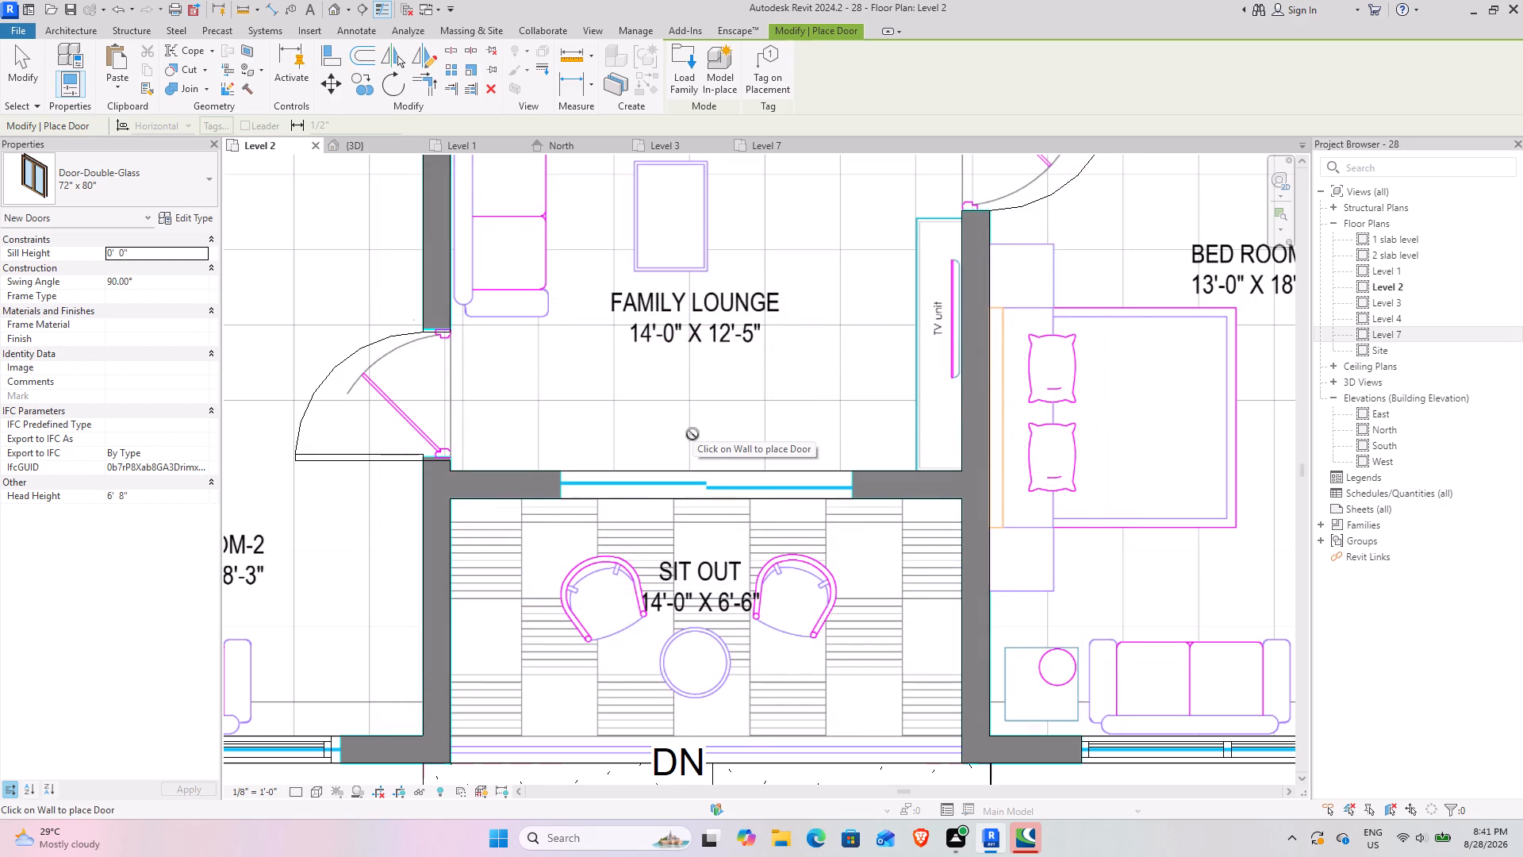
Measure the door opening between the Family Lounge and the Sit Out again.
{"action": "type", "text": "mb"}
{"action": "left_click", "coordinate": [558, 468]}
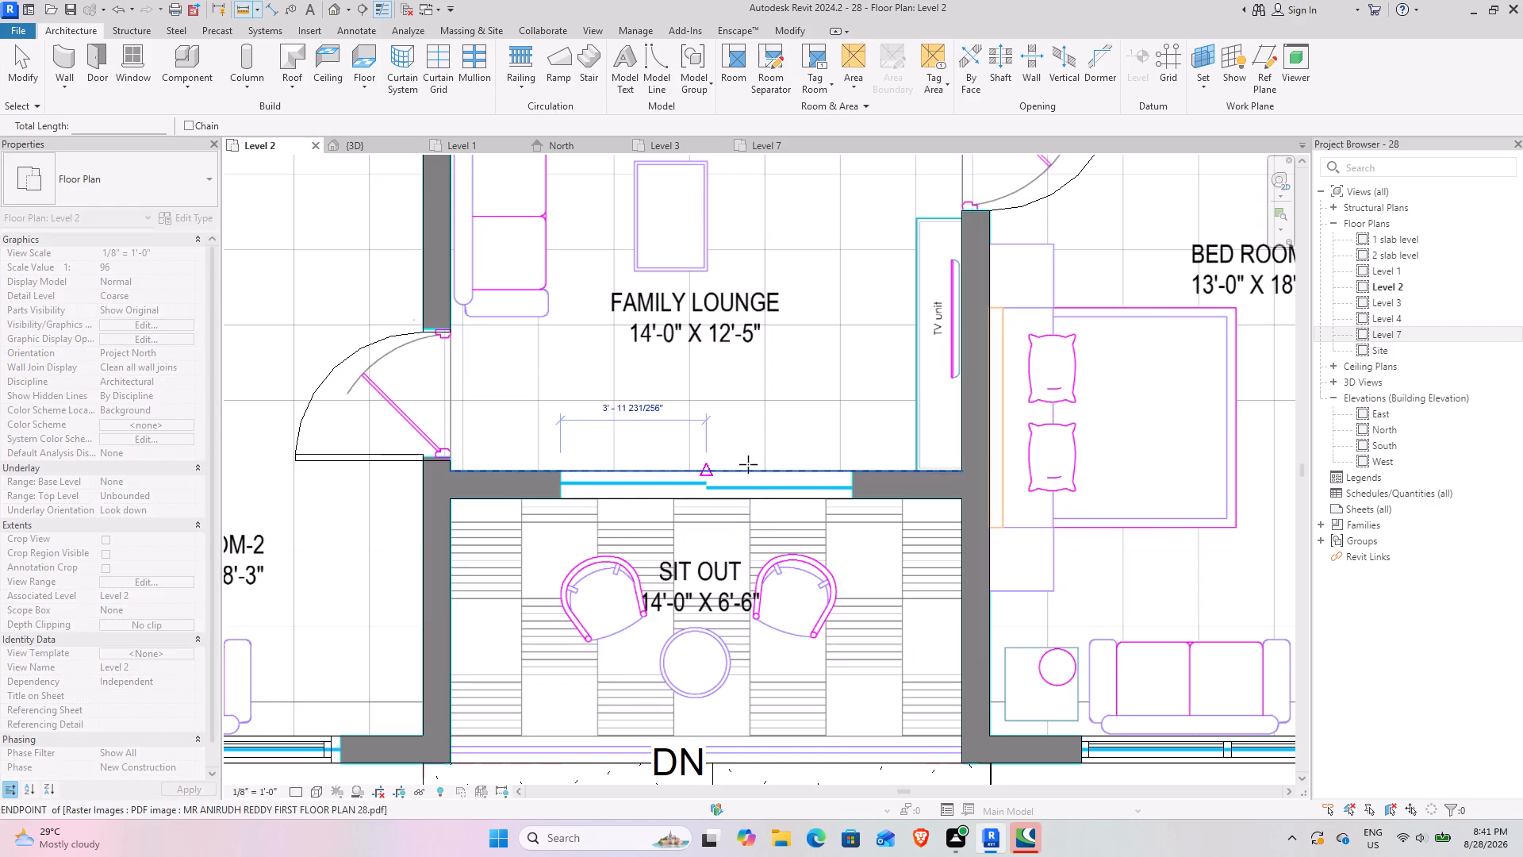
{"action": "key", "text": "Escape"}
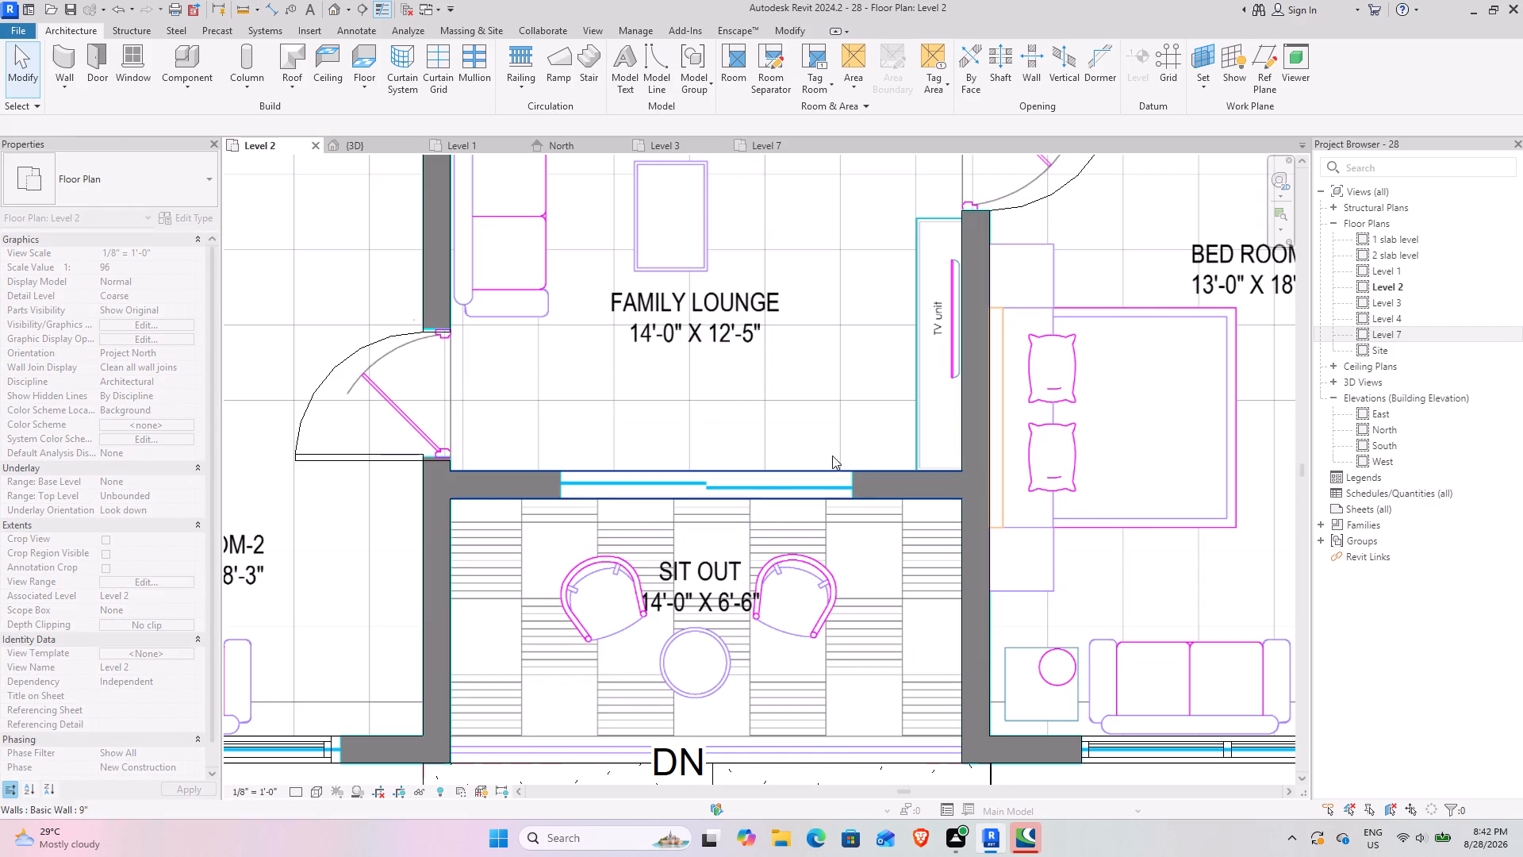
Duplicate the Door-Double-Glass 72" x 80" type as 7'11" and set the new type's width to 7' 11".
{"action": "left_click", "coordinate": [96, 64]}
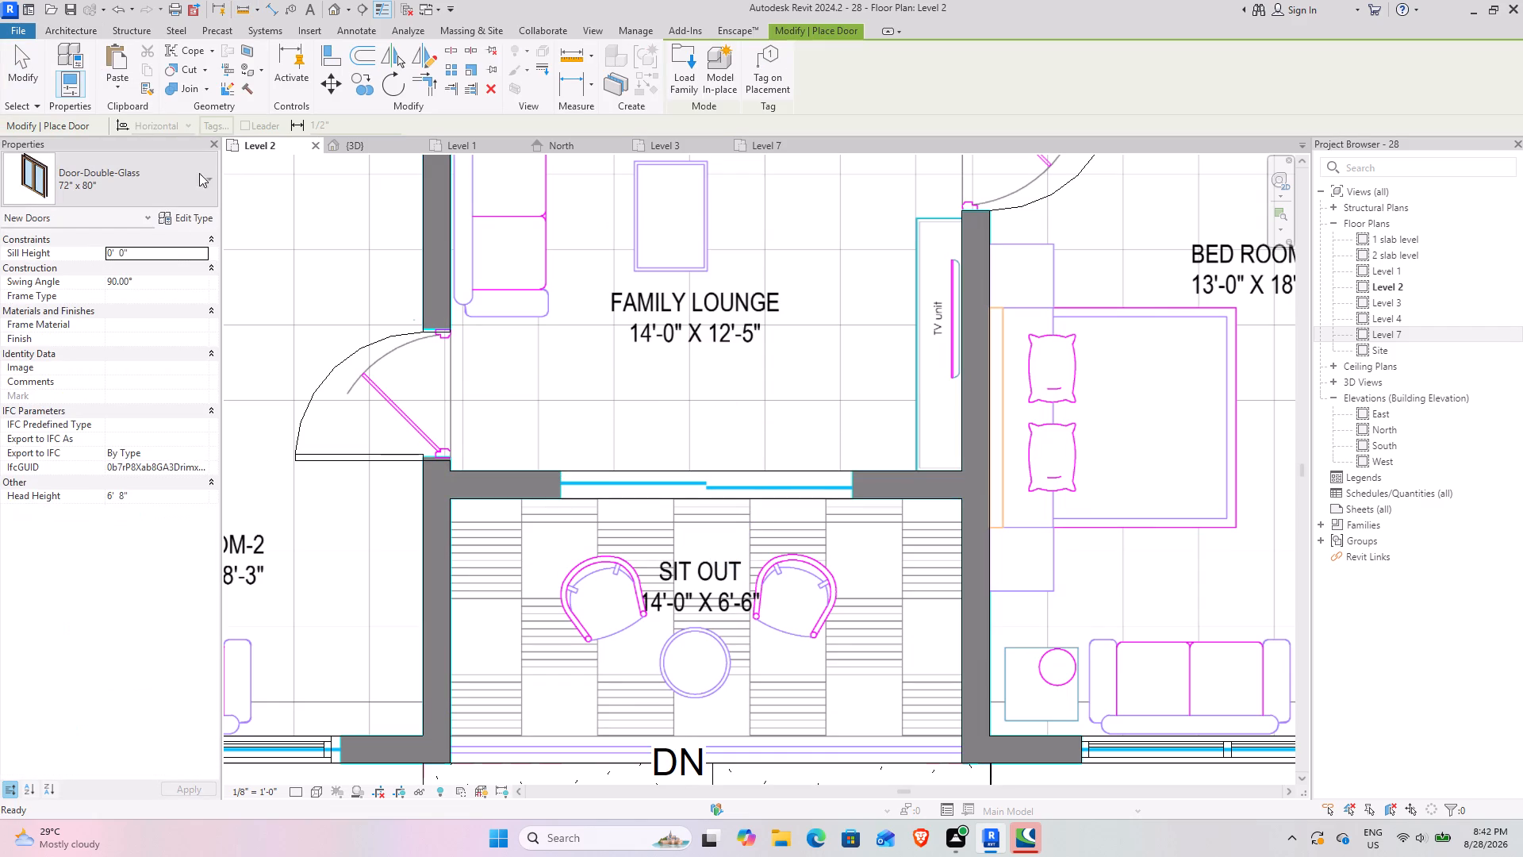
{"action": "left_click", "coordinate": [186, 213]}
{"action": "left_click", "coordinate": [1048, 241]}
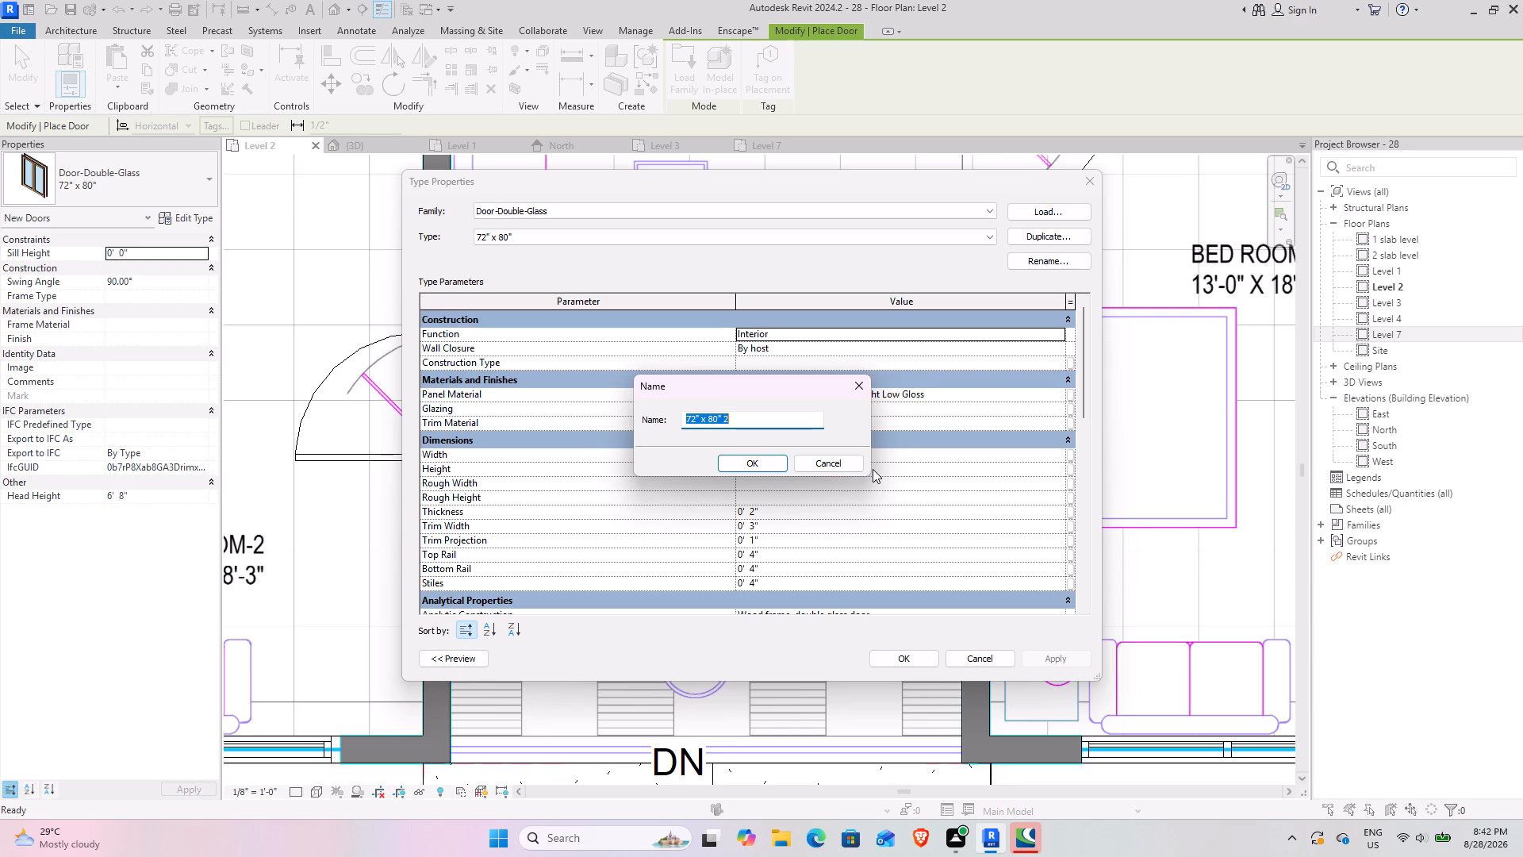
{"action": "key", "text": "7"}
{"action": "key", "text": "apostrophe"}
{"action": "type", "text": "11\""}
{"action": "key", "text": "Return"}
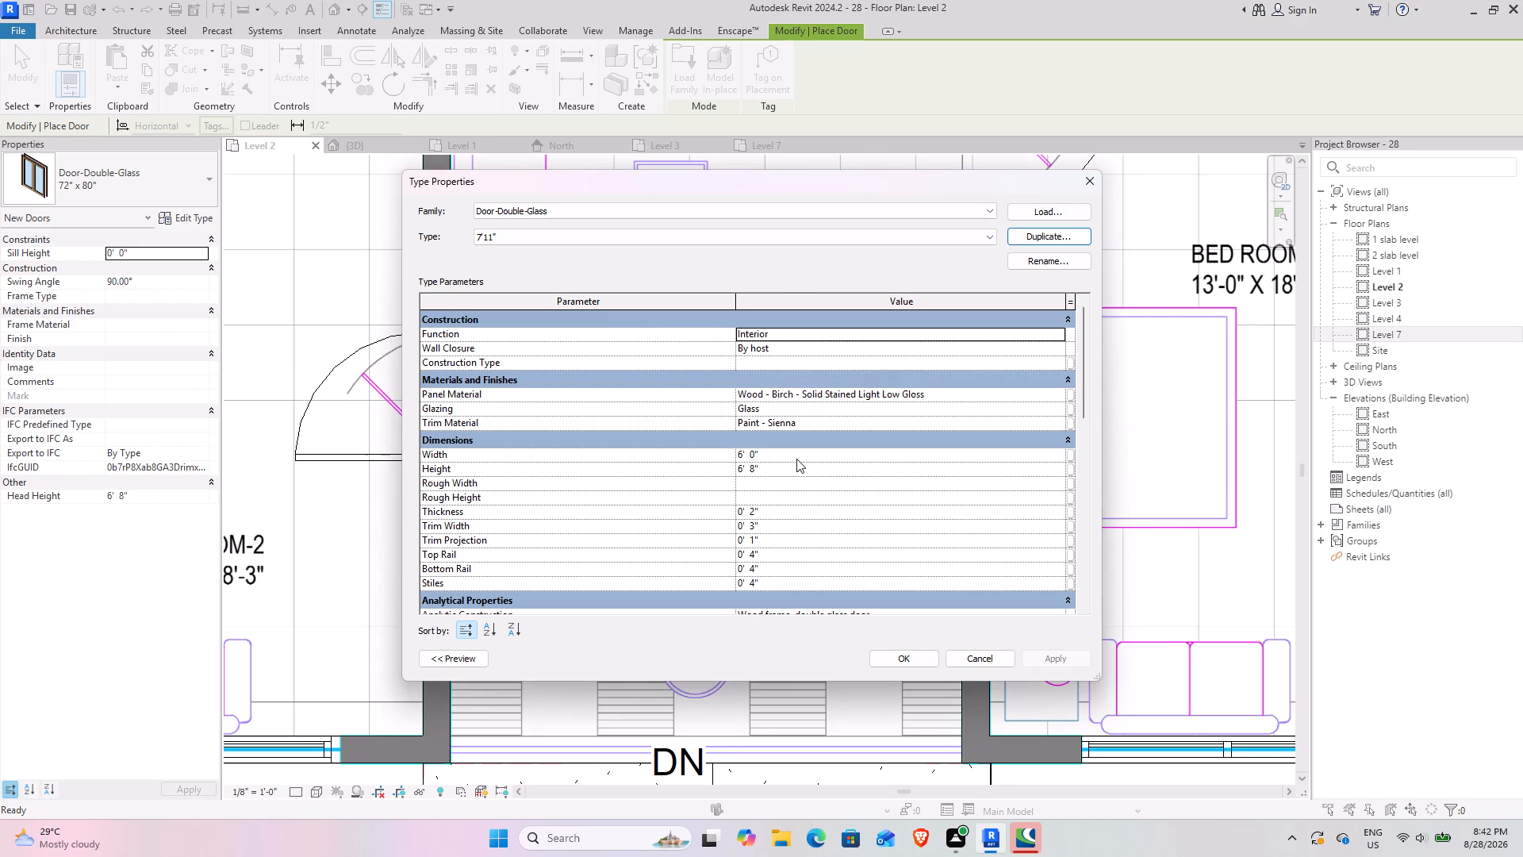
{"action": "left_click", "coordinate": [796, 459]}
{"action": "key", "text": "7"}
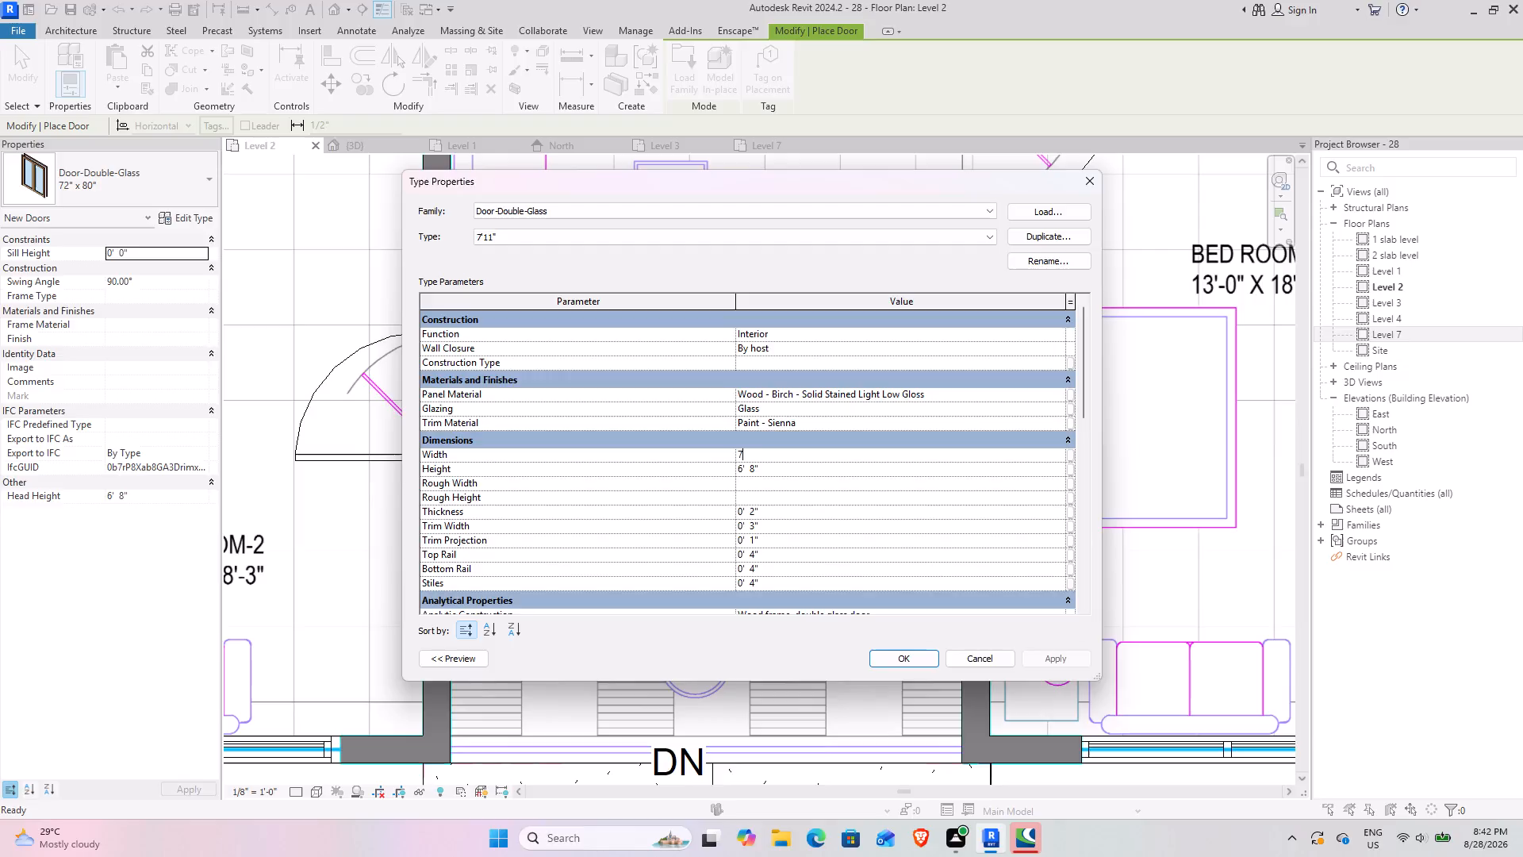
{"action": "type", "text": "'11"}
{"action": "key", "text": "Return"}
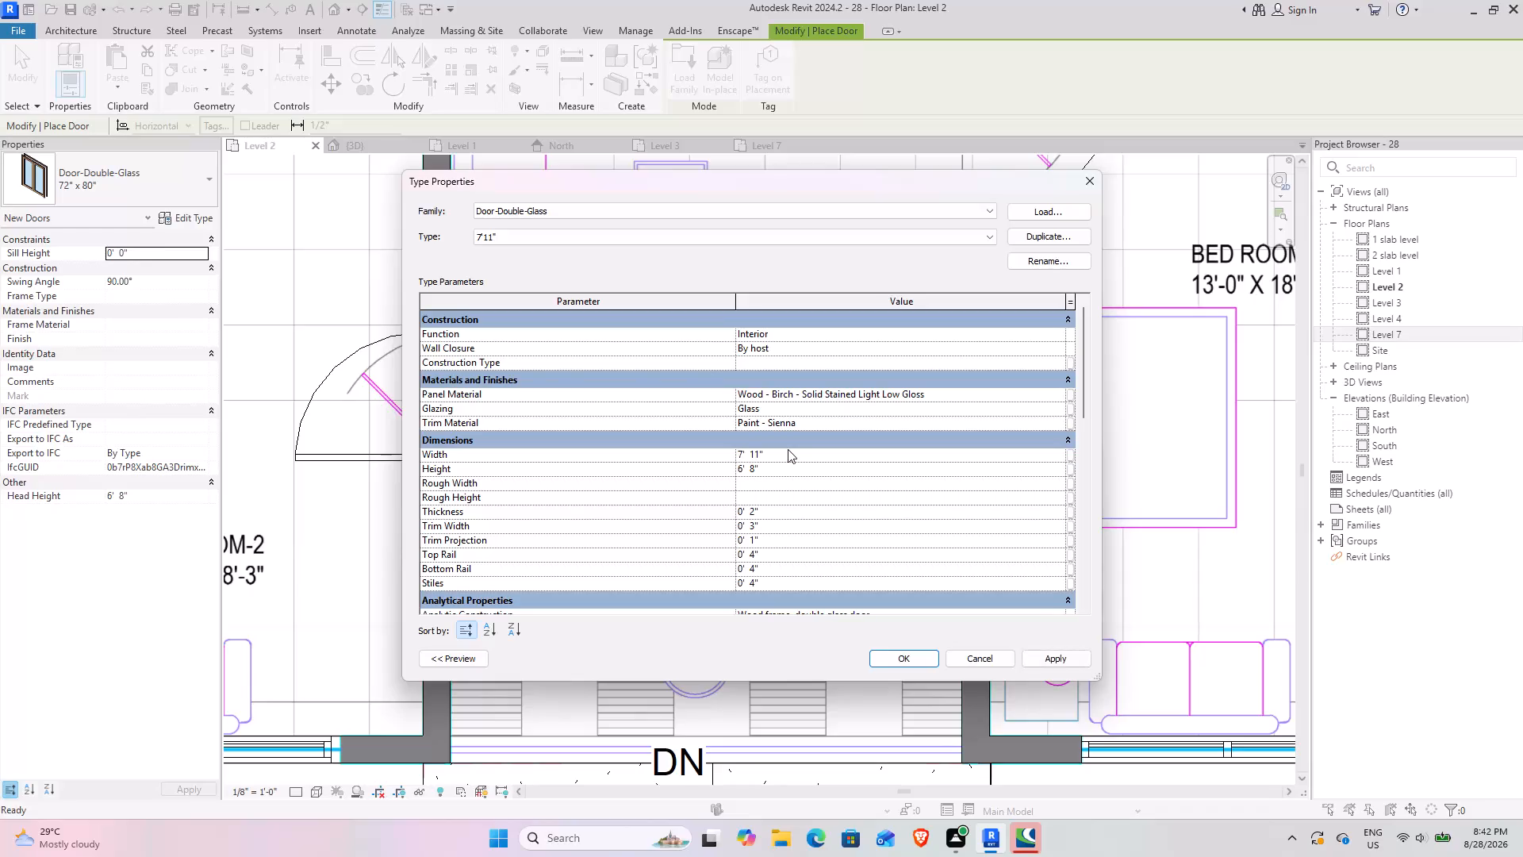
{"action": "left_click", "coordinate": [1050, 658]}
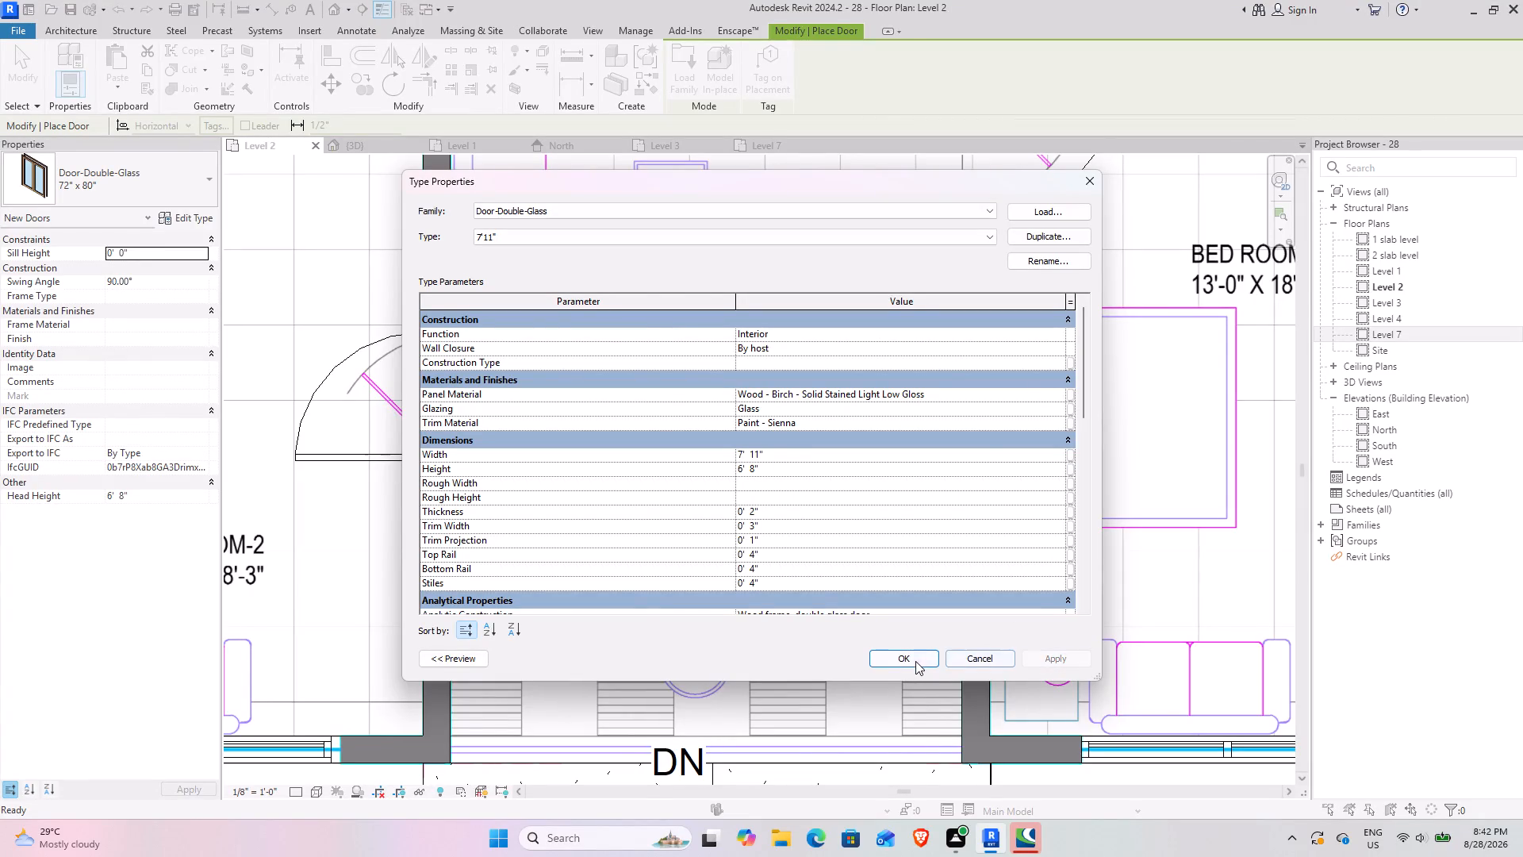
{"action": "left_click", "coordinate": [915, 661]}
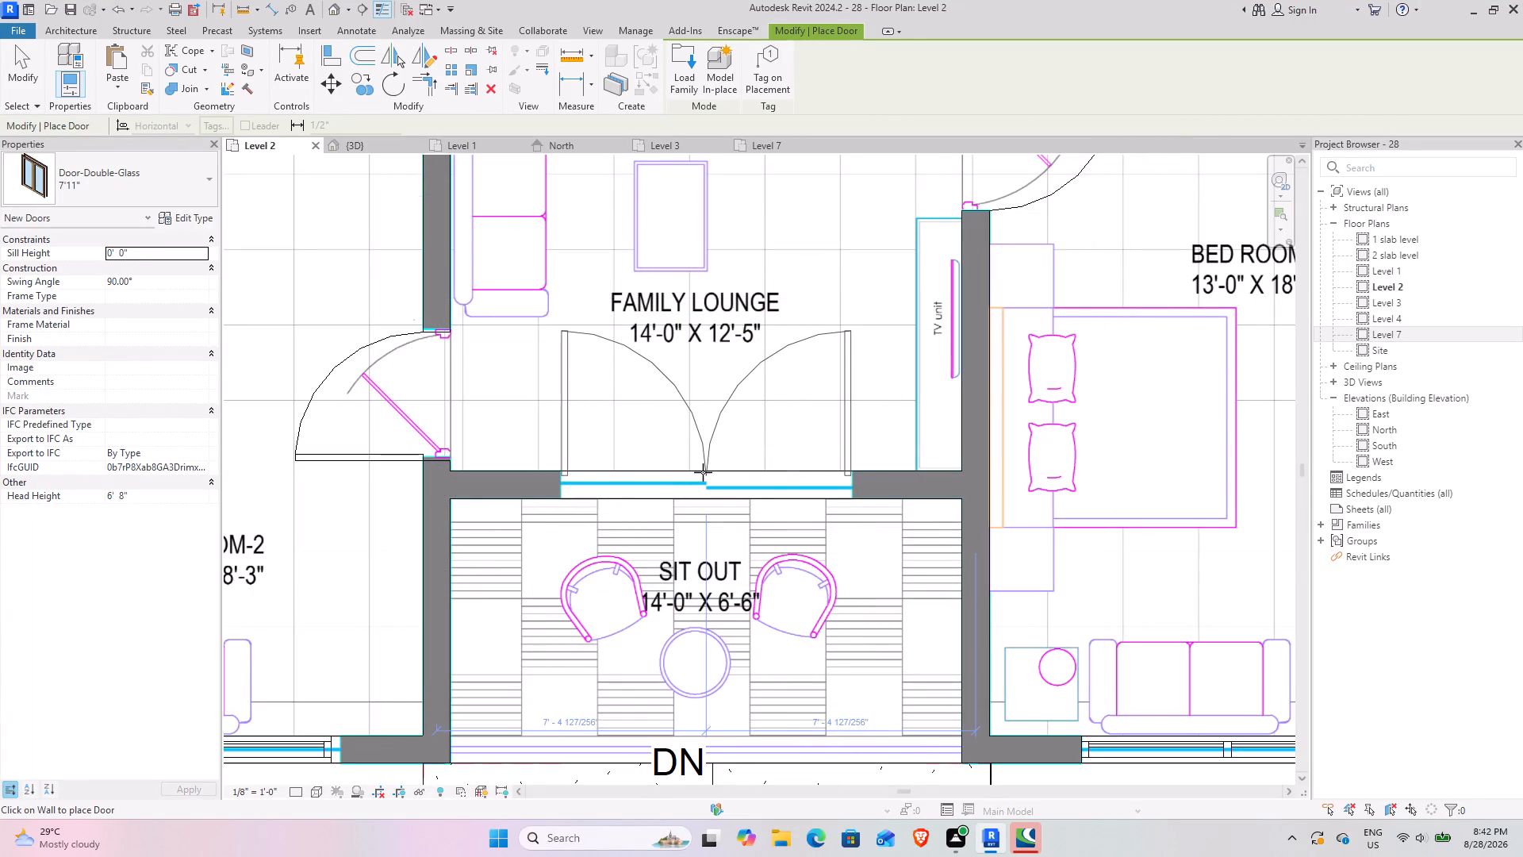
Place the 7'11" double glass door centred in the wall opening between the Family Lounge and the Sit Out, swinging into the lounge.
{"action": "left_click", "coordinate": [703, 472]}
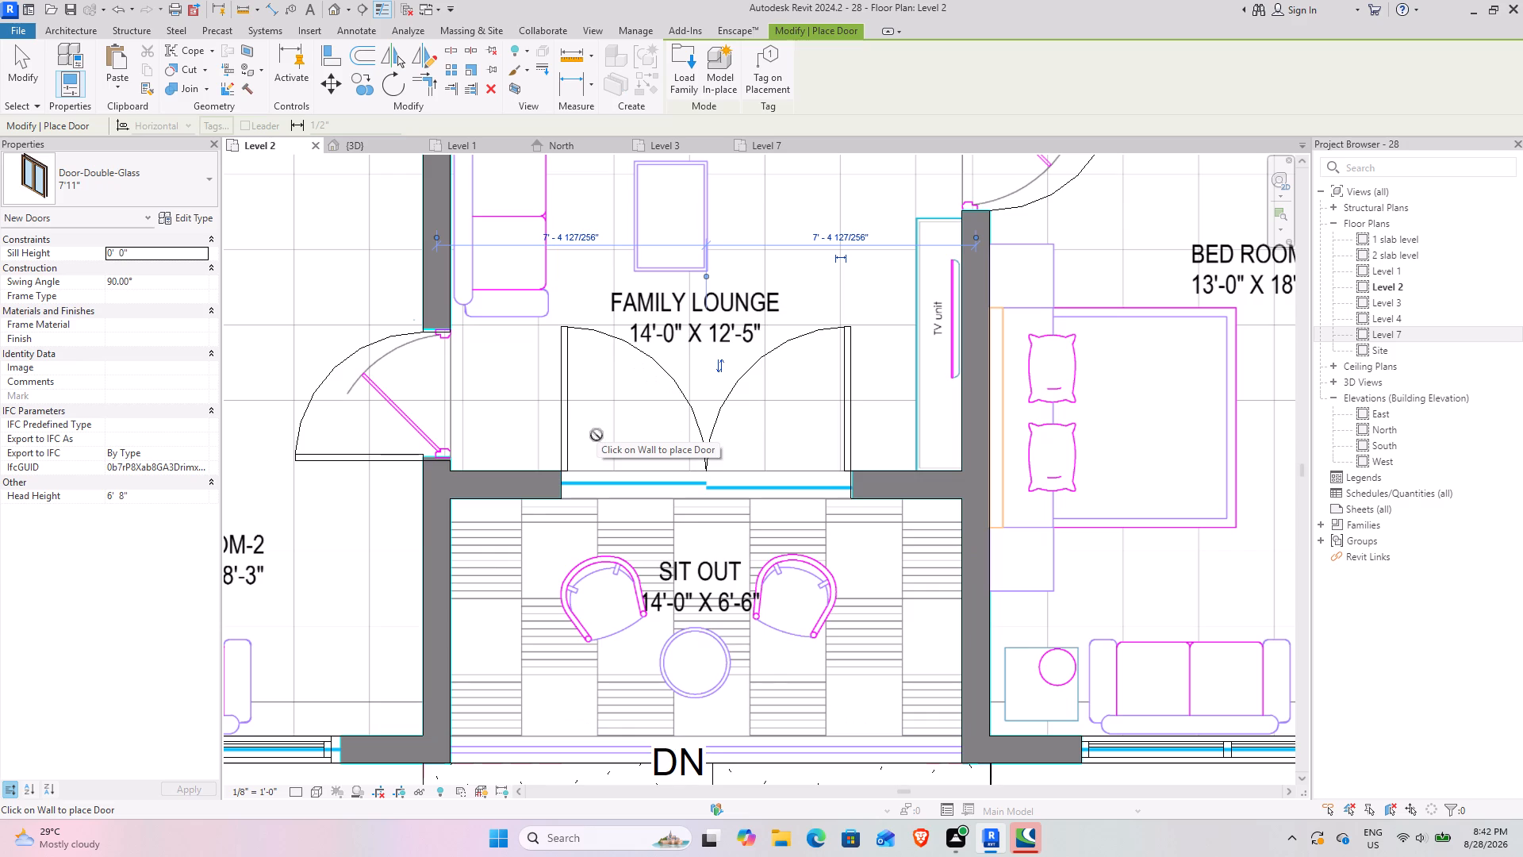
{"action": "key", "text": "Escape"}
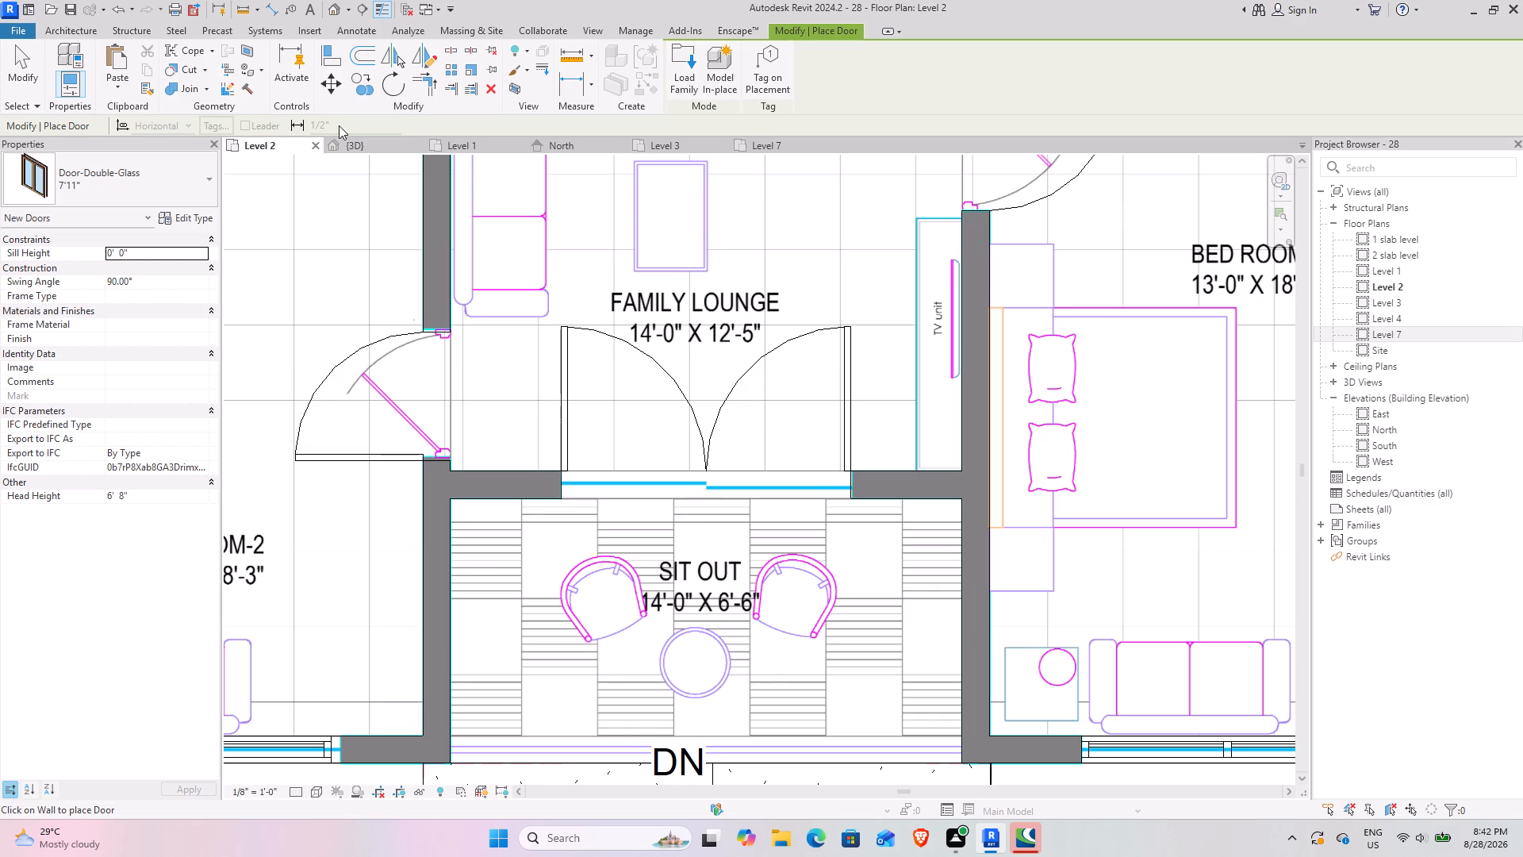
In the 3D view, examine the new glass door and the upper floor from the front and from above.
{"action": "left_click", "coordinate": [343, 150]}
{"action": "left_click", "coordinate": [892, 659]}
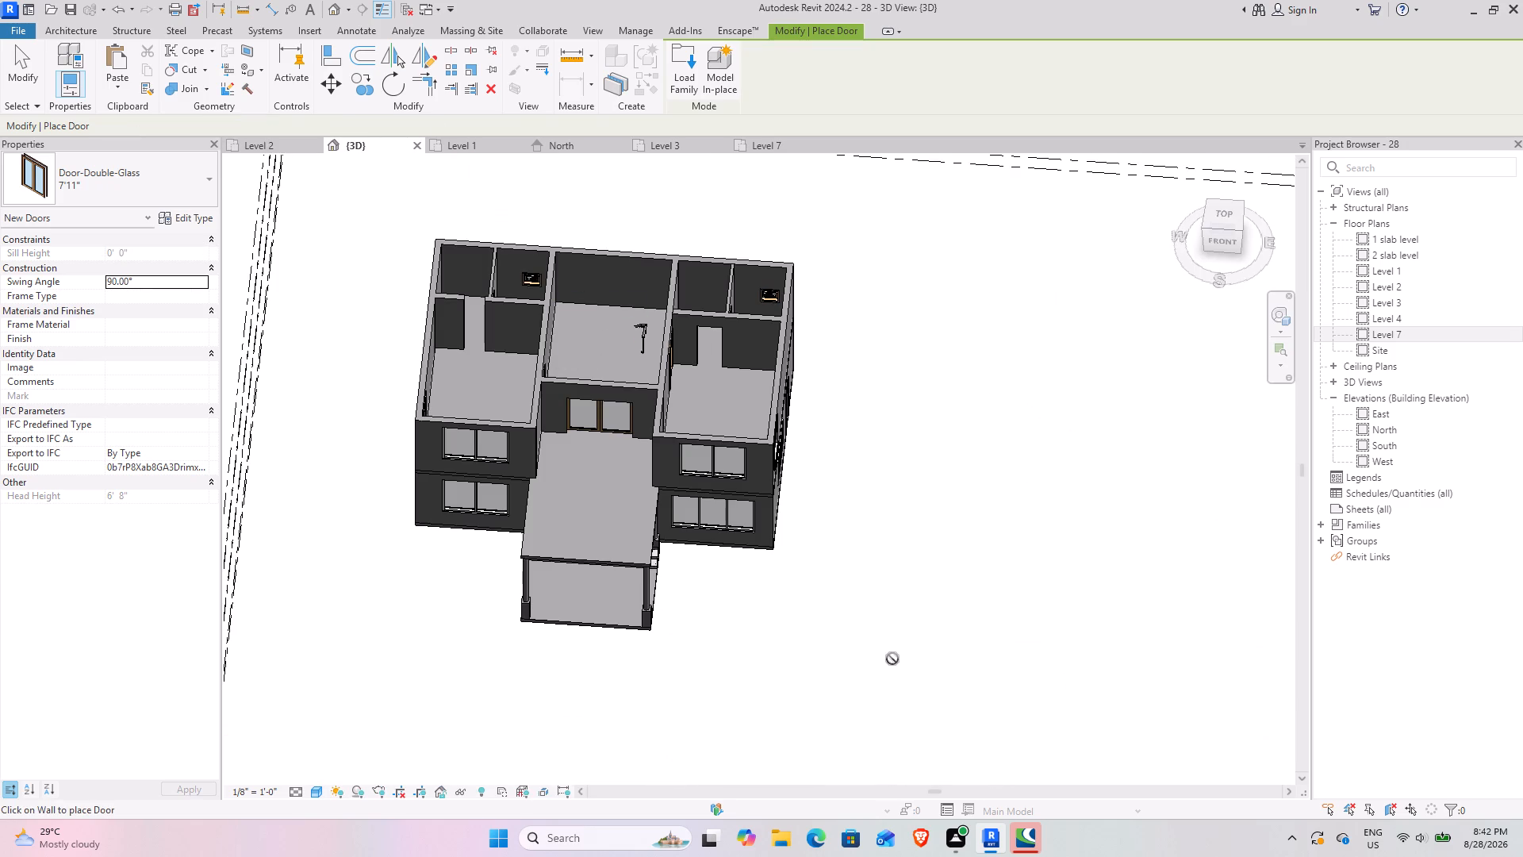
{"action": "key", "text": "Escape"}
{"action": "key", "text": "Escape"}
{"action": "middle_click_drag", "start_coordinate": [567, 556], "coordinate": [549, 517], "text": "shift"}
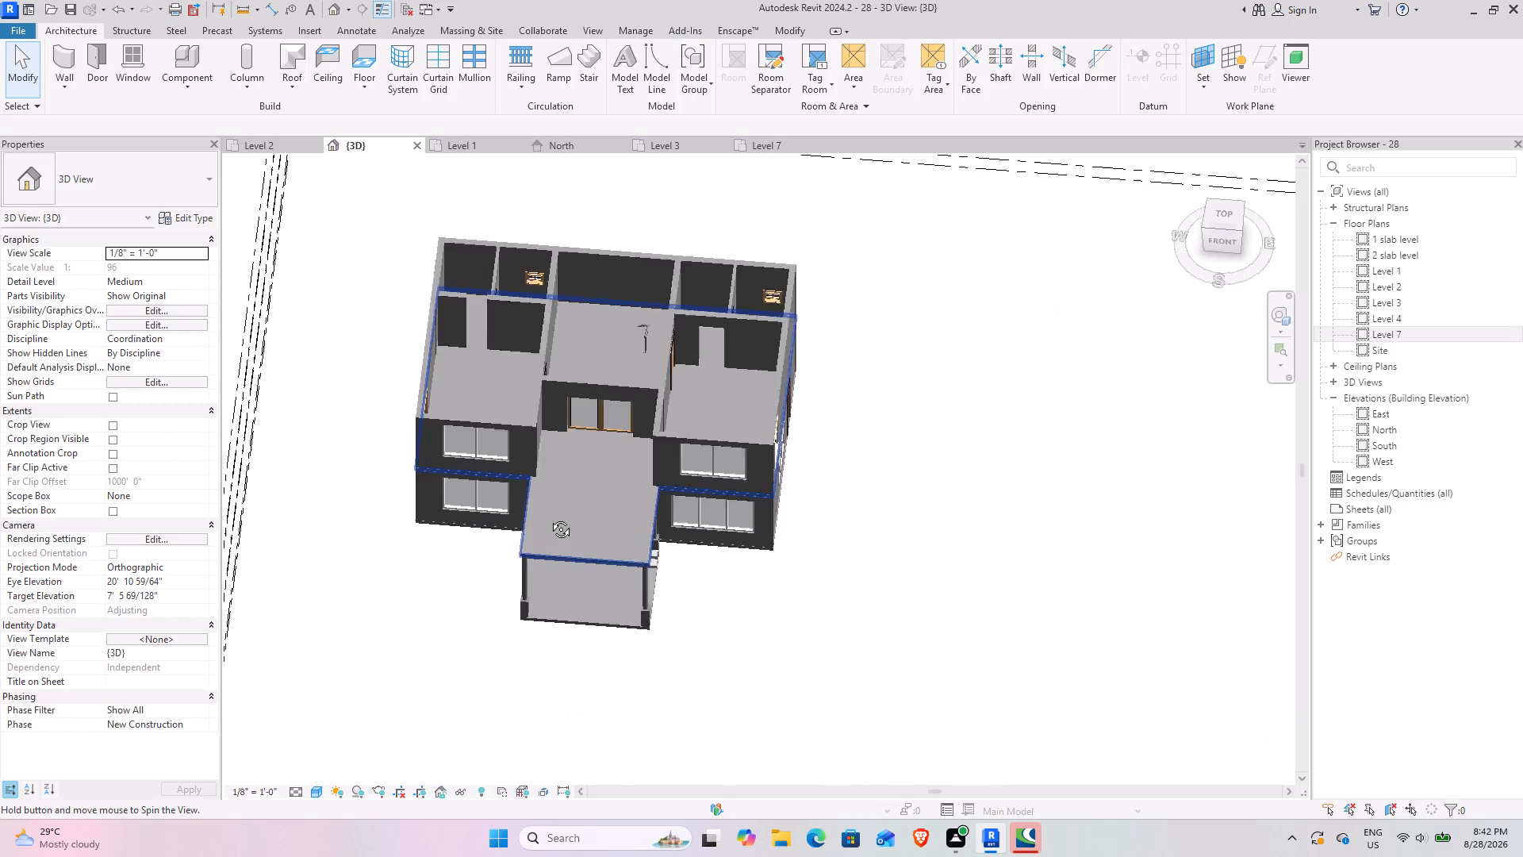
{"action": "middle_click_drag", "start_coordinate": [549, 517], "coordinate": [435, 430], "text": "shift"}
{"action": "scroll", "coordinate": [623, 407], "scroll_direction": "up", "scroll_amount": 3}
{"action": "middle_click_drag", "start_coordinate": [547, 541], "coordinate": [711, 556], "text": "shift"}
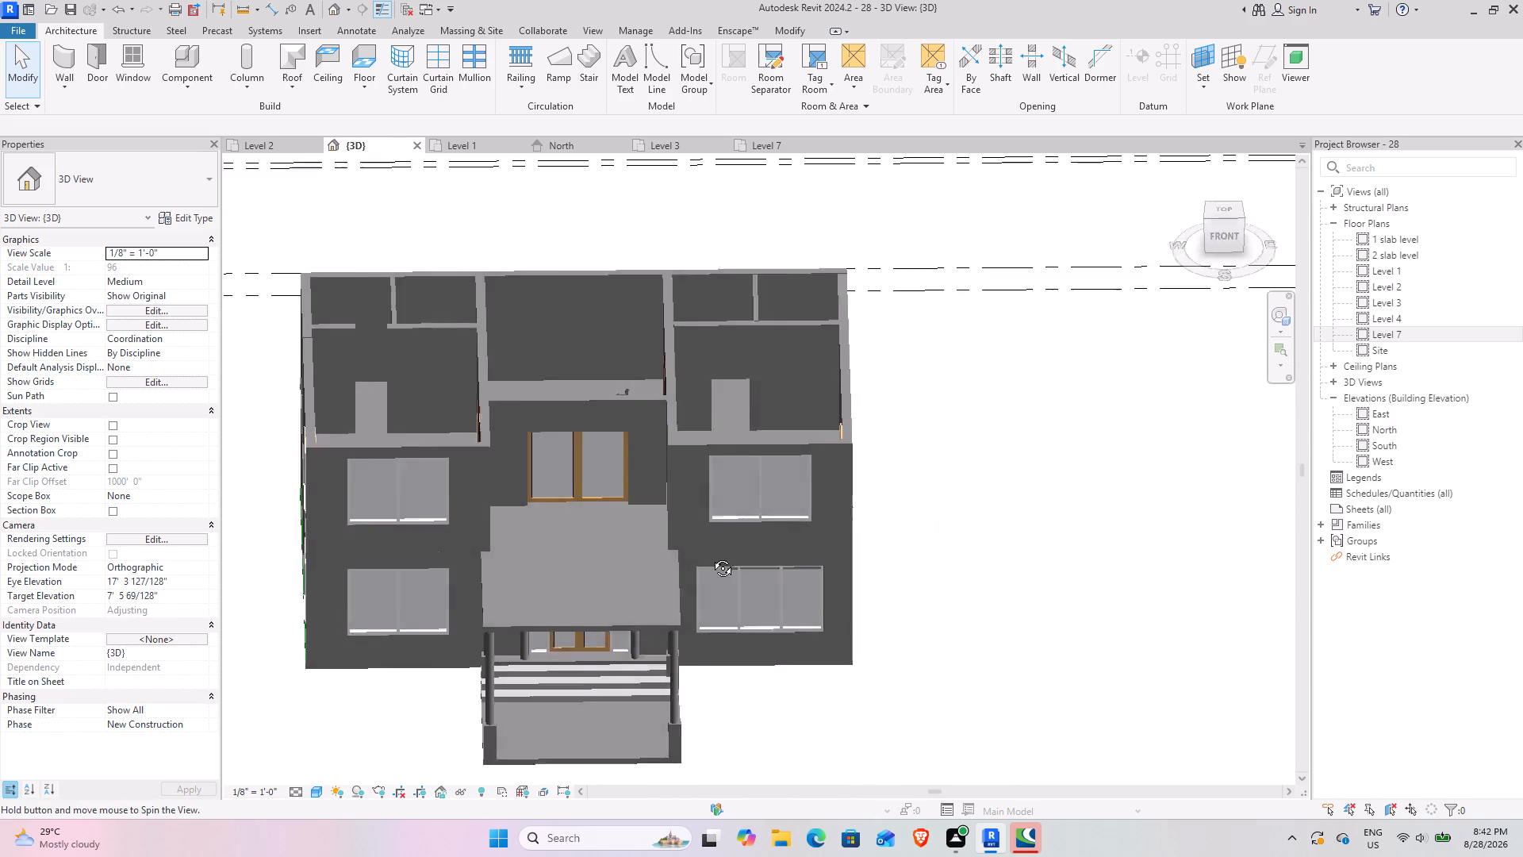
{"action": "middle_click_drag", "start_coordinate": [711, 556], "coordinate": [753, 654], "text": "shift"}
{"action": "middle_click_drag", "start_coordinate": [696, 628], "coordinate": [583, 609], "text": "shift"}
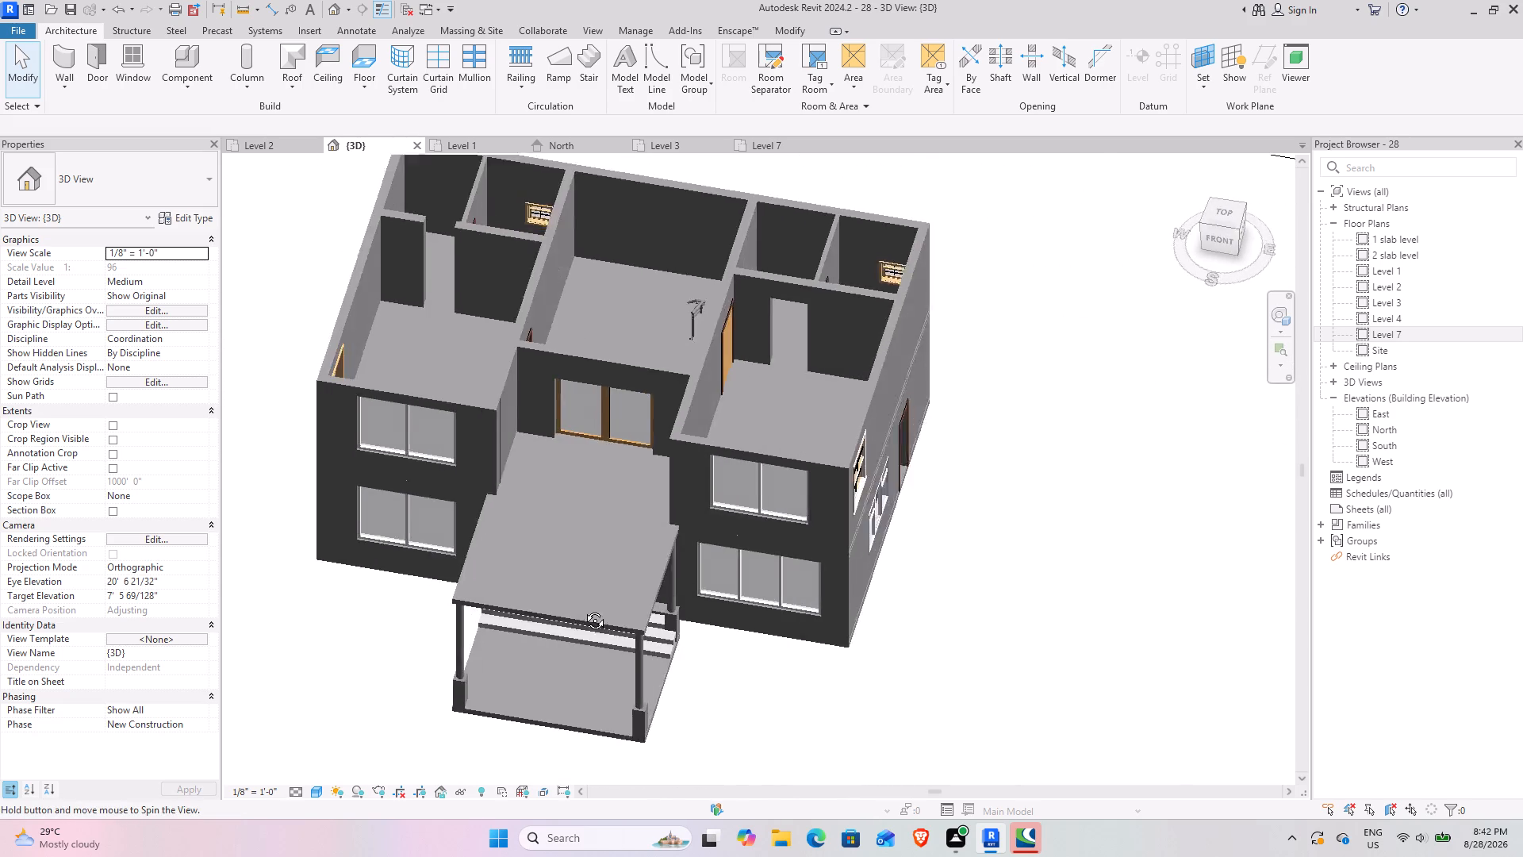
{"action": "middle_click_drag", "start_coordinate": [583, 609], "coordinate": [577, 614], "text": "shift"}
{"action": "middle_click_drag", "start_coordinate": [569, 548], "coordinate": [628, 609]}
{"action": "middle_click_drag", "start_coordinate": [581, 566], "coordinate": [661, 617]}
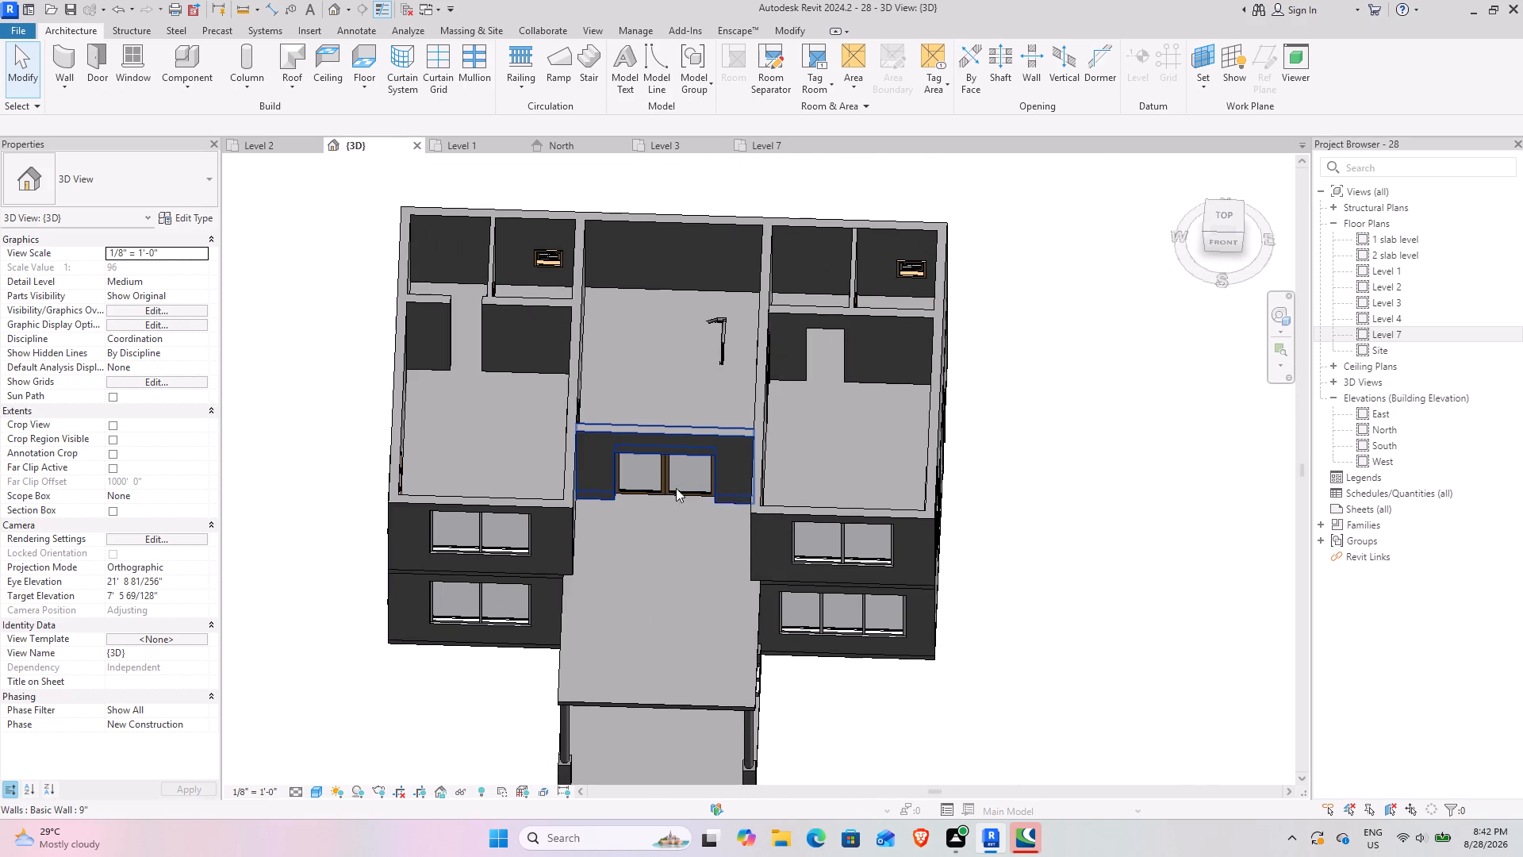
Check the staircase area on the Level 1 and Level 2 plans, and open the Level 2 floor slab's boundary for editing from 3D.
{"action": "left_click", "coordinate": [473, 145]}
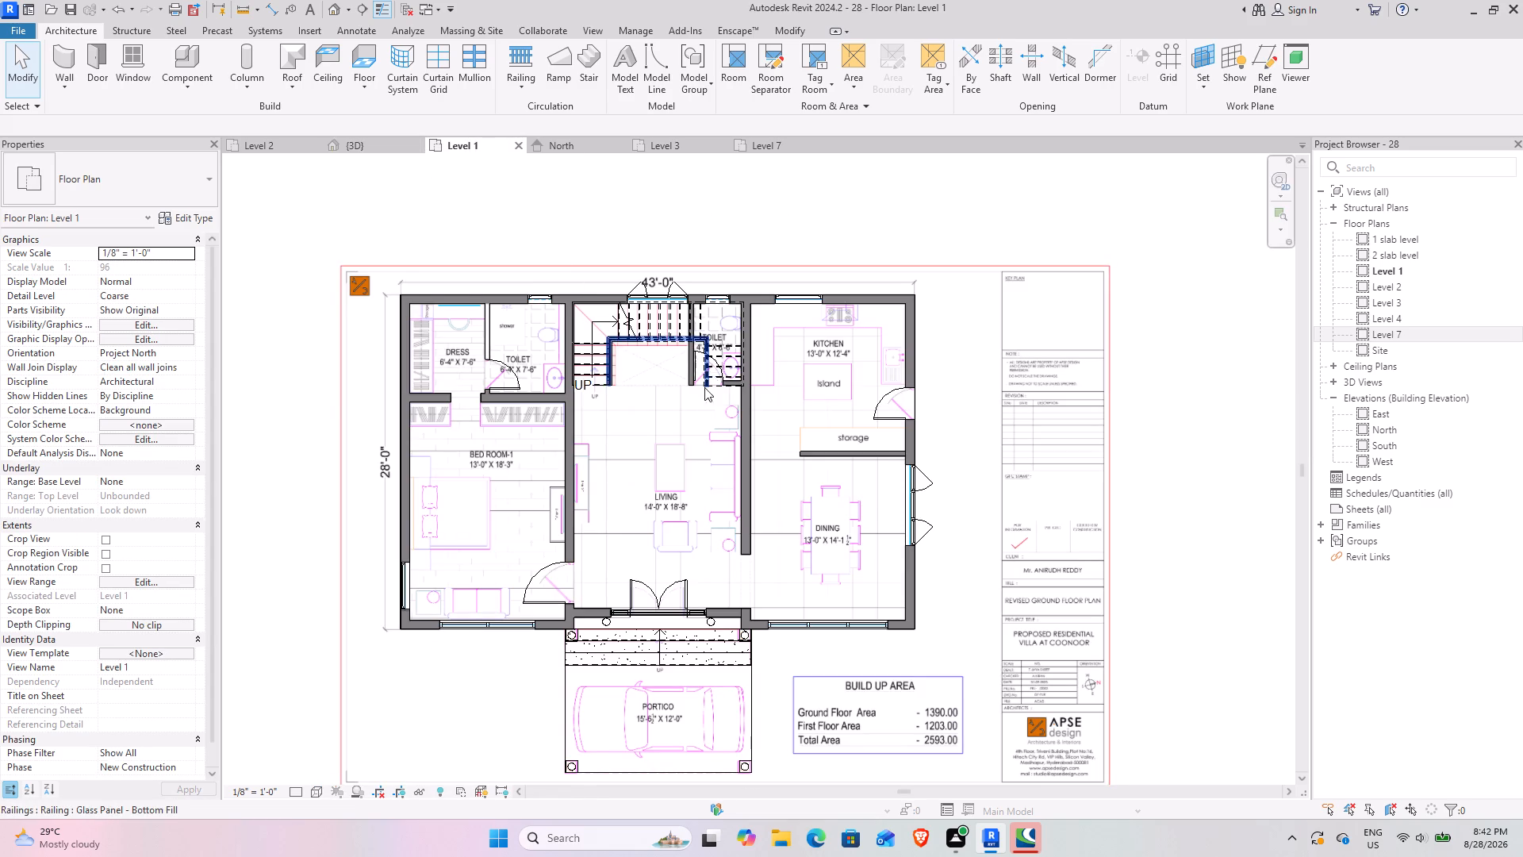
{"action": "left_click", "coordinate": [255, 147]}
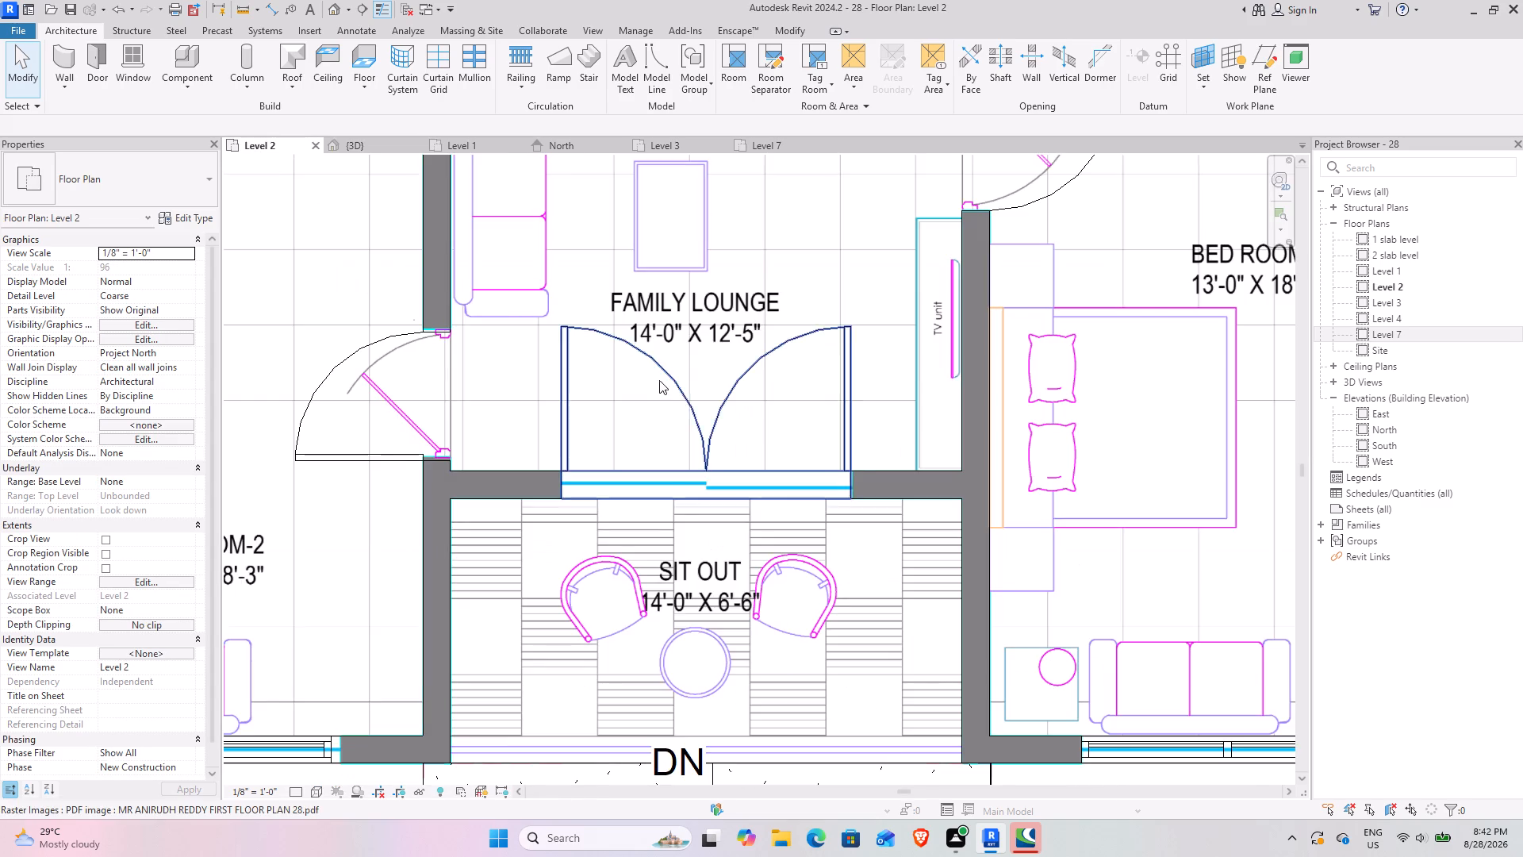
{"action": "scroll", "coordinate": [659, 380], "scroll_direction": "down", "scroll_amount": 8}
{"action": "middle_click_drag", "start_coordinate": [650, 308], "coordinate": [624, 523]}
{"action": "scroll", "coordinate": [608, 413], "scroll_direction": "up", "scroll_amount": 7}
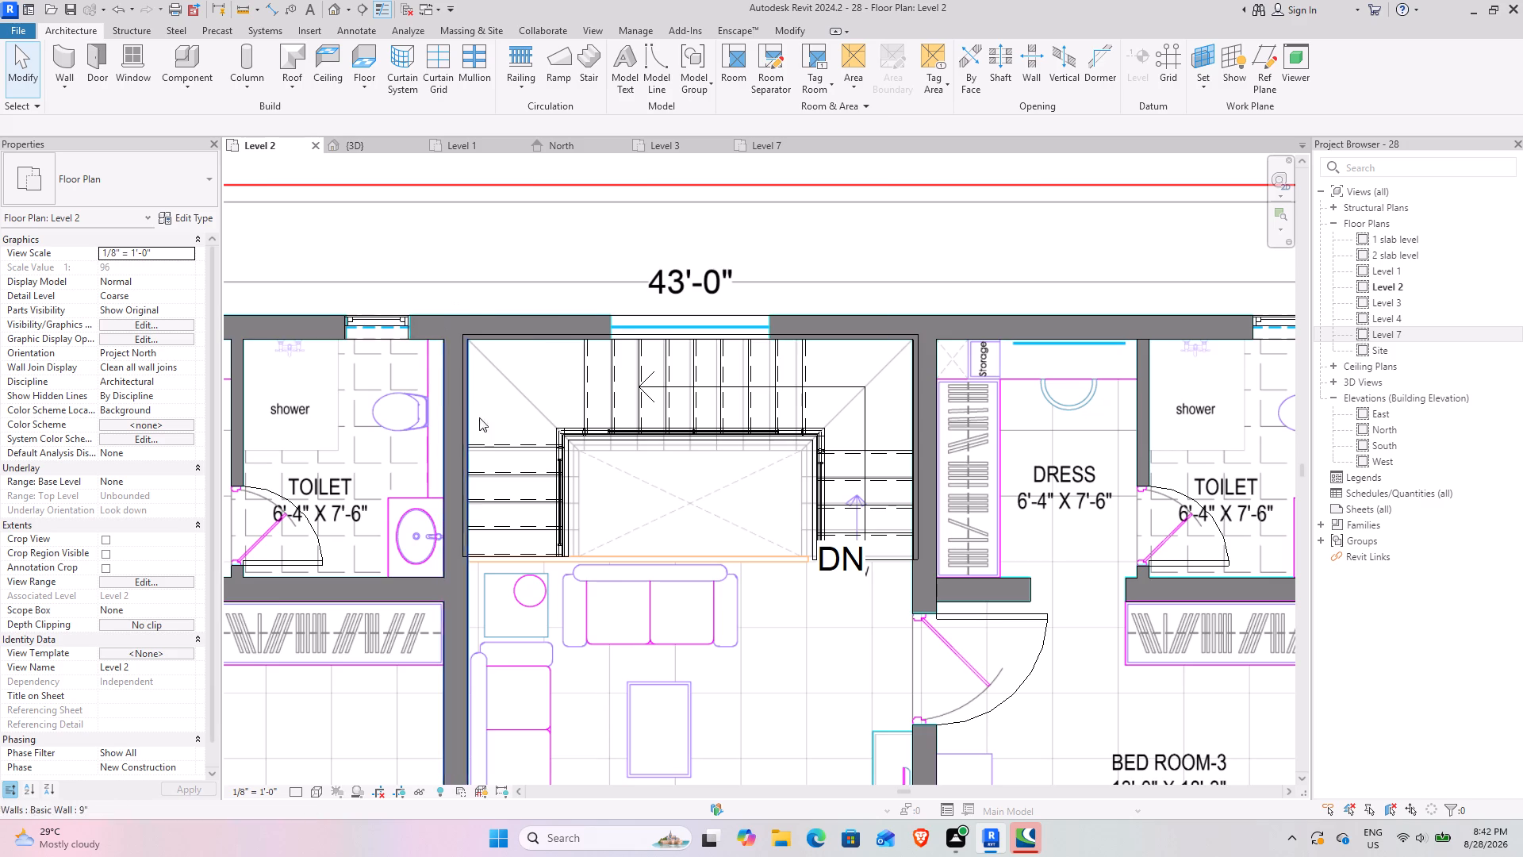
{"action": "scroll", "coordinate": [512, 513], "scroll_direction": "down", "scroll_amount": 9}
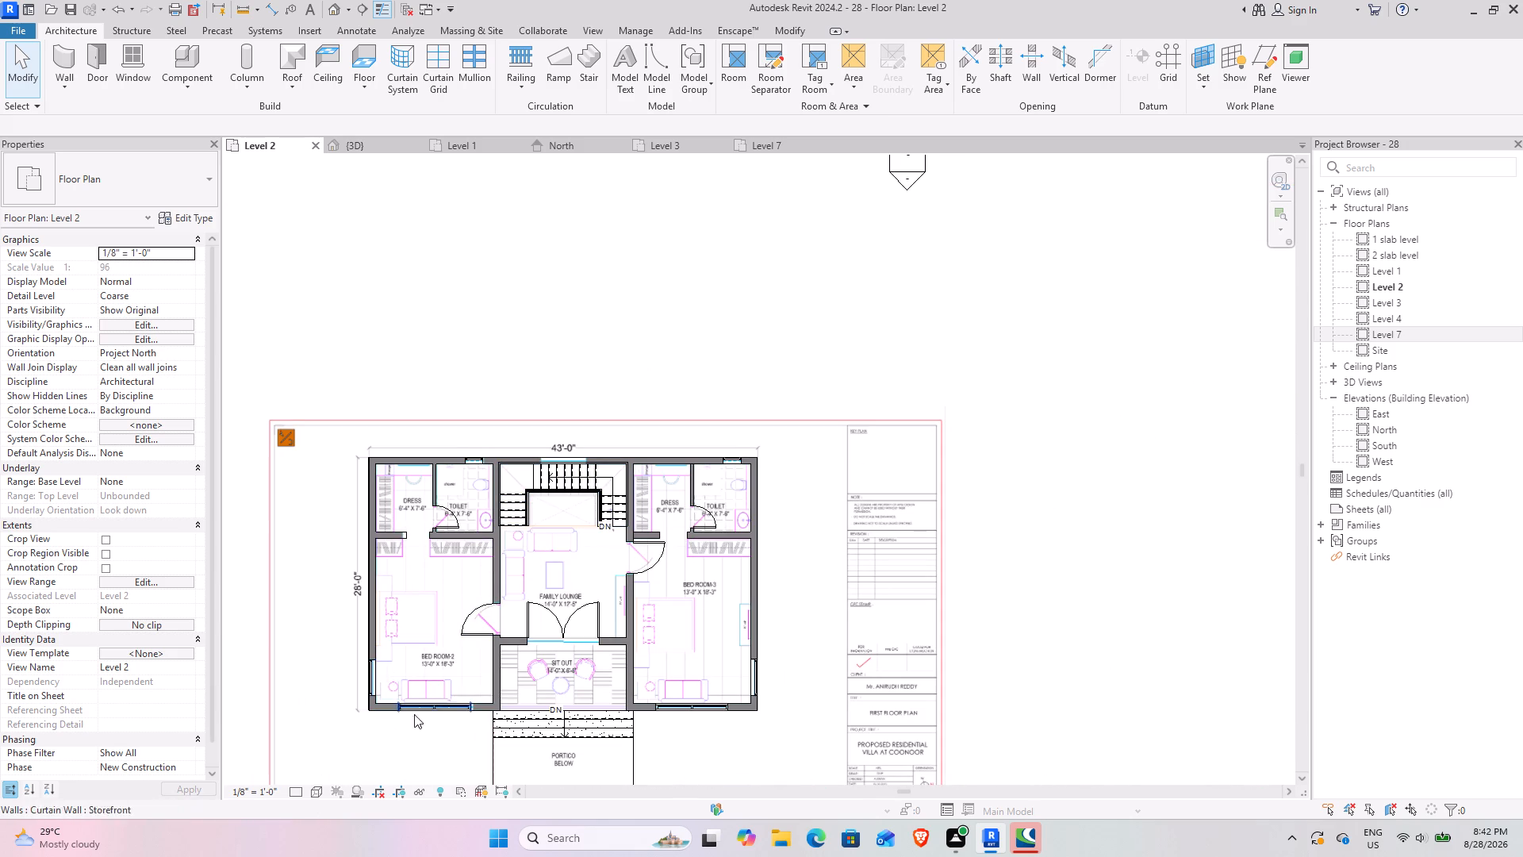
{"action": "left_click", "coordinate": [350, 145]}
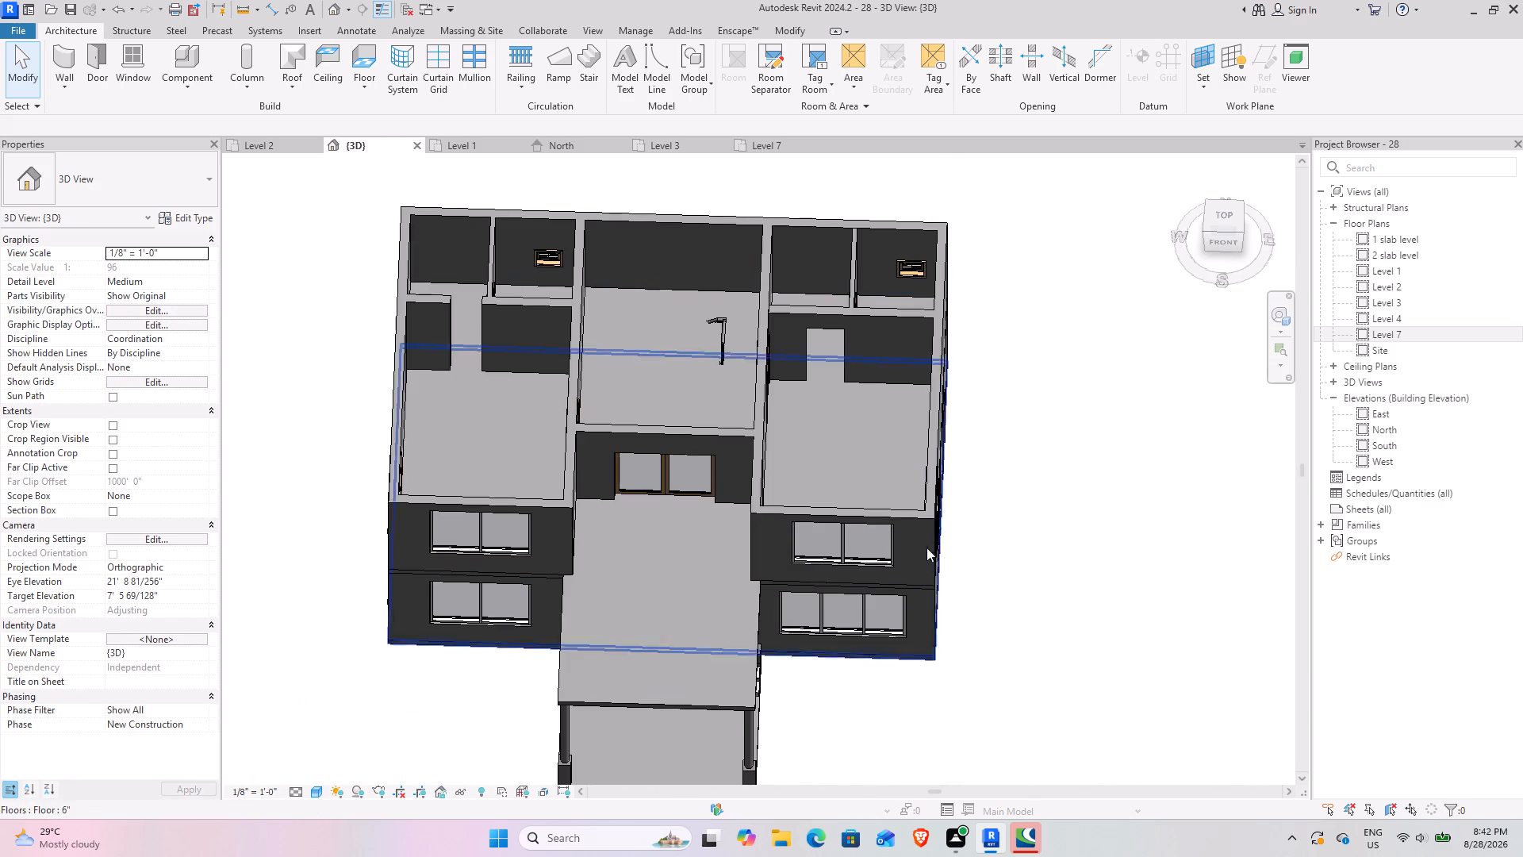
{"action": "middle_click_drag", "start_coordinate": [737, 695], "coordinate": [711, 563], "text": "shift"}
{"action": "left_click", "coordinate": [742, 664]}
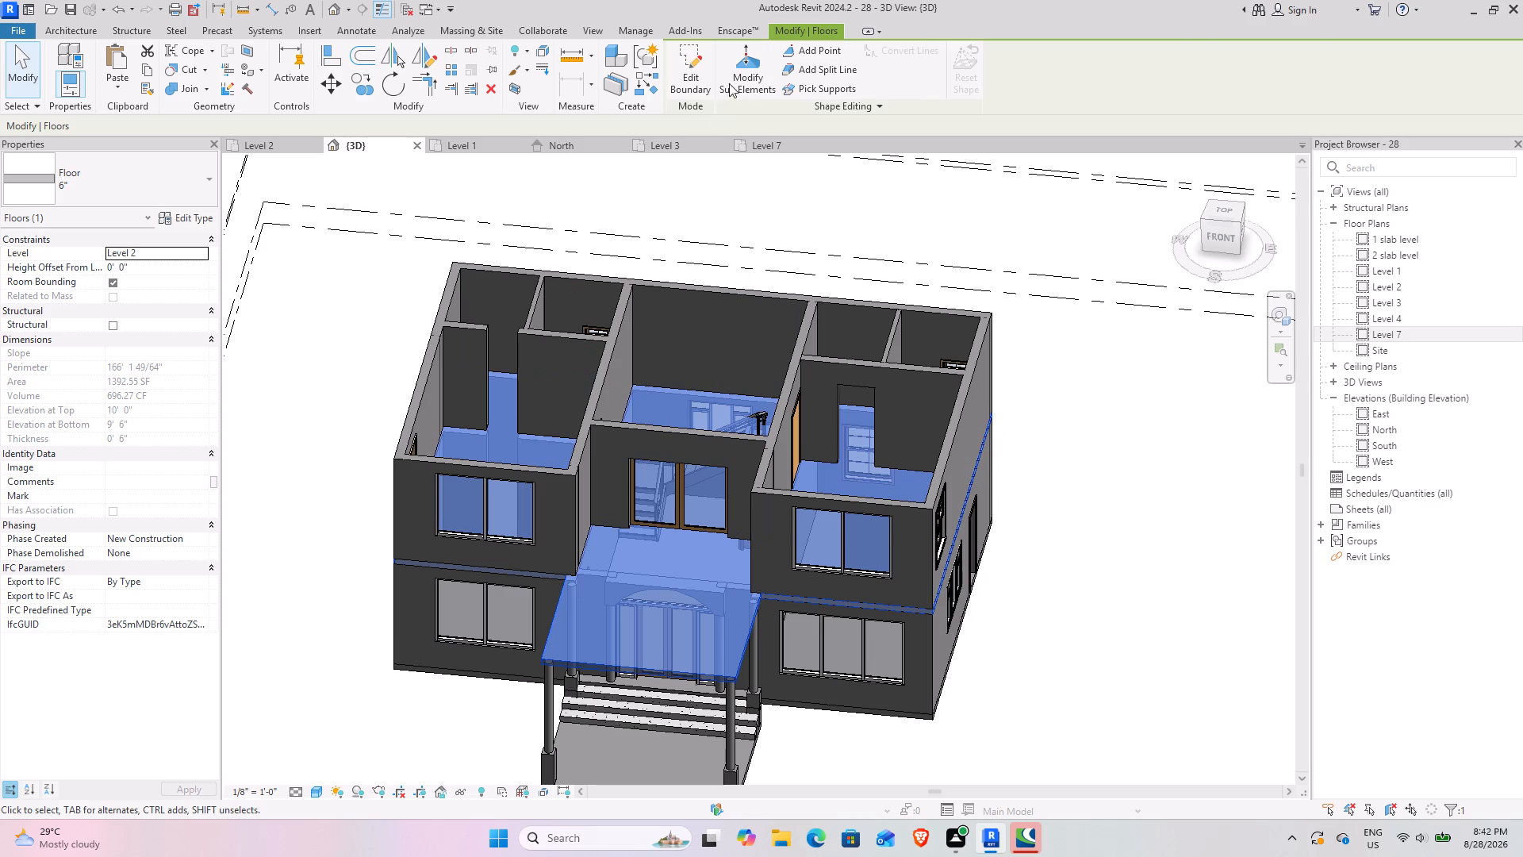
{"action": "left_click", "coordinate": [694, 68]}
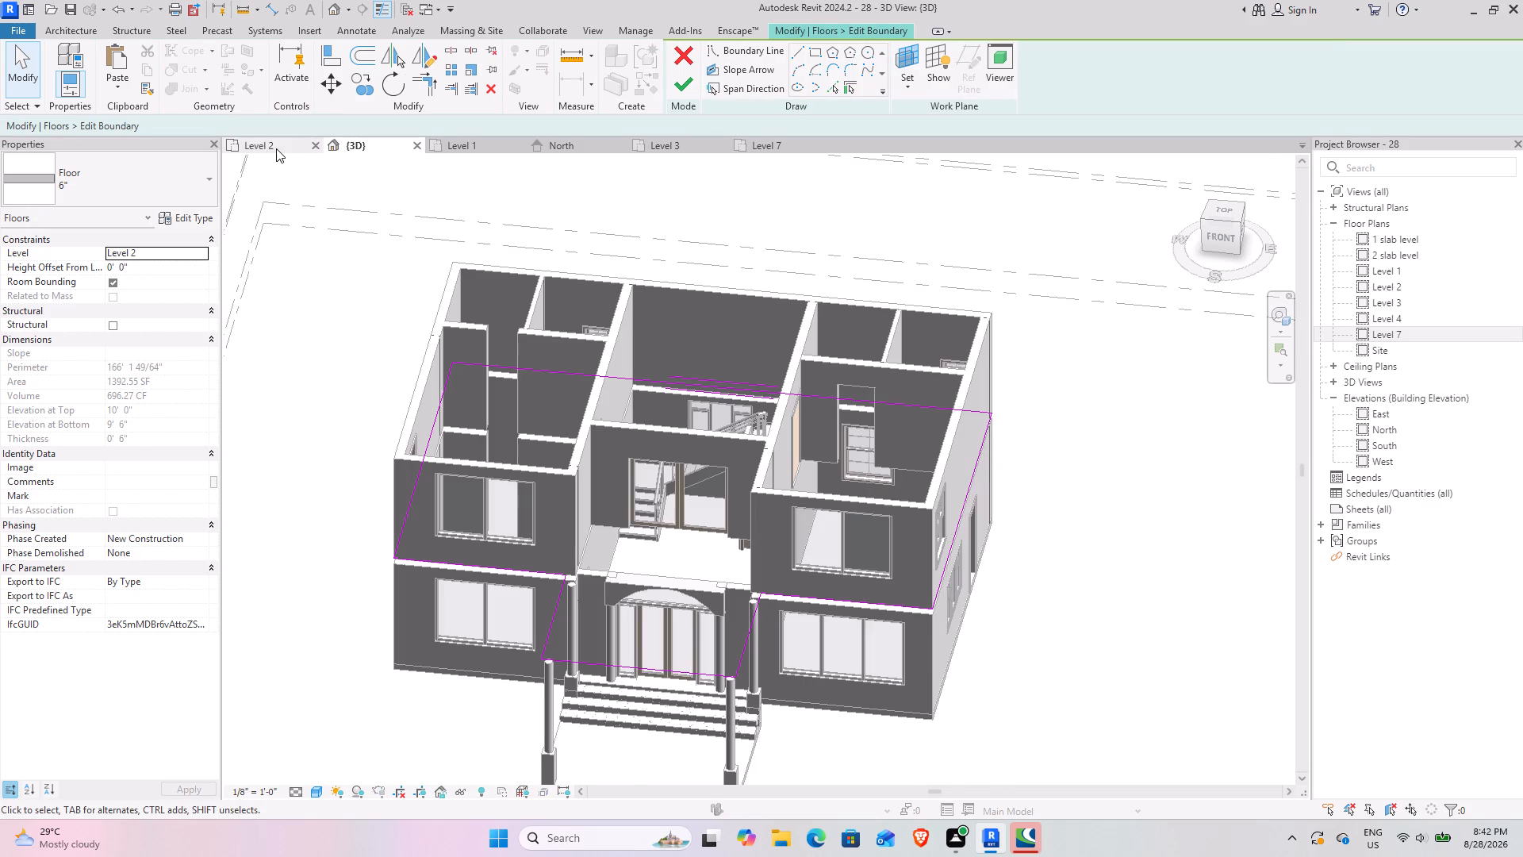
On the Level 2 plan, cut a rectangular opening in the slab boundary around the staircase, from the stairwell's inner wall corner to the last riser, and finish the sketch.
{"action": "left_click", "coordinate": [276, 148]}
{"action": "scroll", "coordinate": [569, 505], "scroll_direction": "up", "scroll_amount": 10}
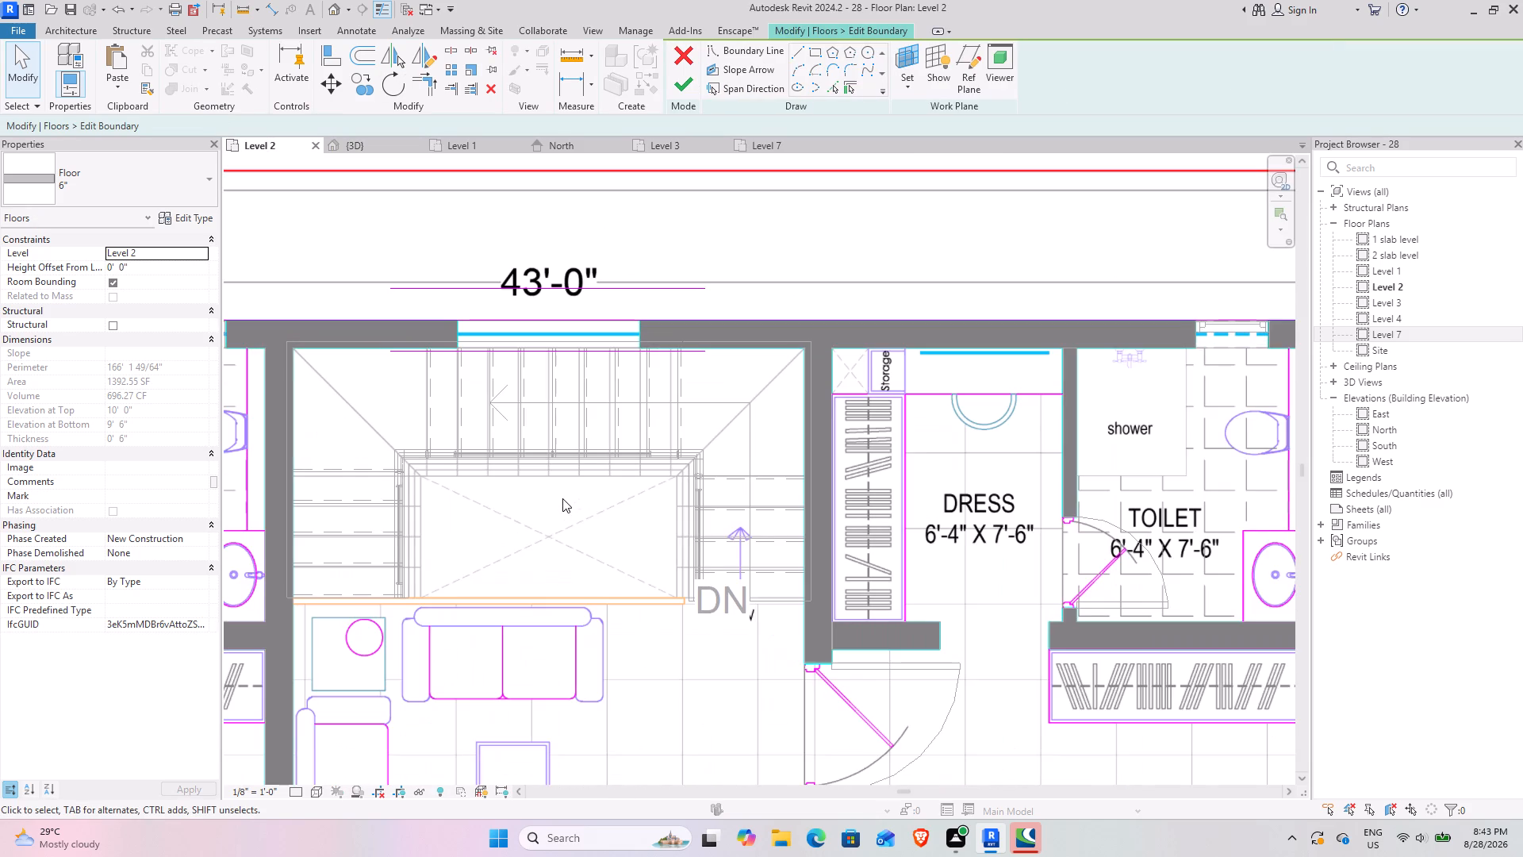
{"action": "middle_click_drag", "start_coordinate": [504, 500], "coordinate": [580, 522]}
{"action": "middle_click_drag", "start_coordinate": [566, 524], "coordinate": [516, 485]}
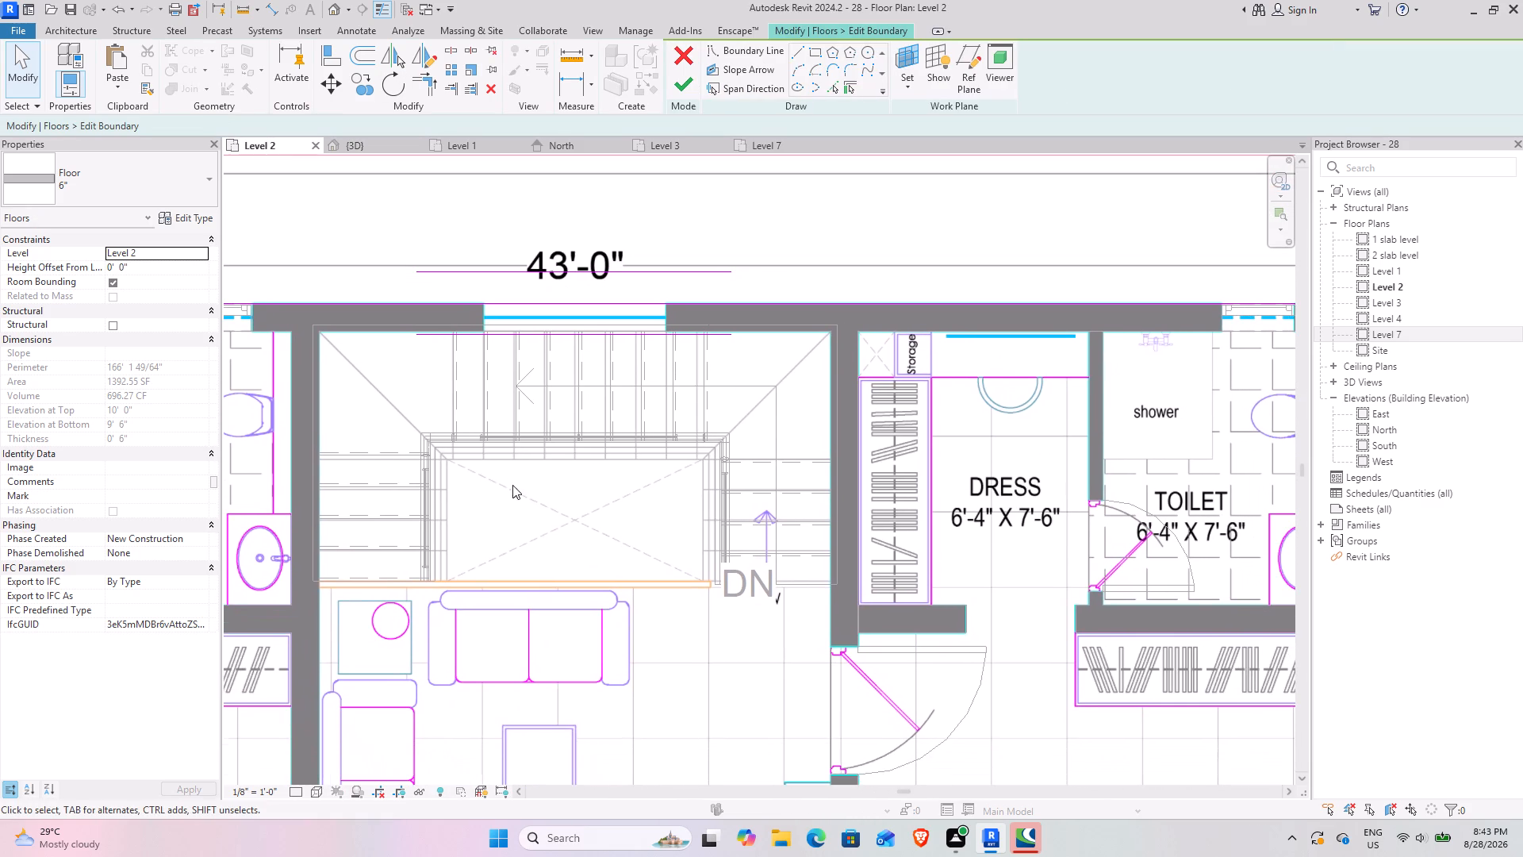
{"action": "scroll", "coordinate": [480, 353], "scroll_direction": "up", "scroll_amount": 1}
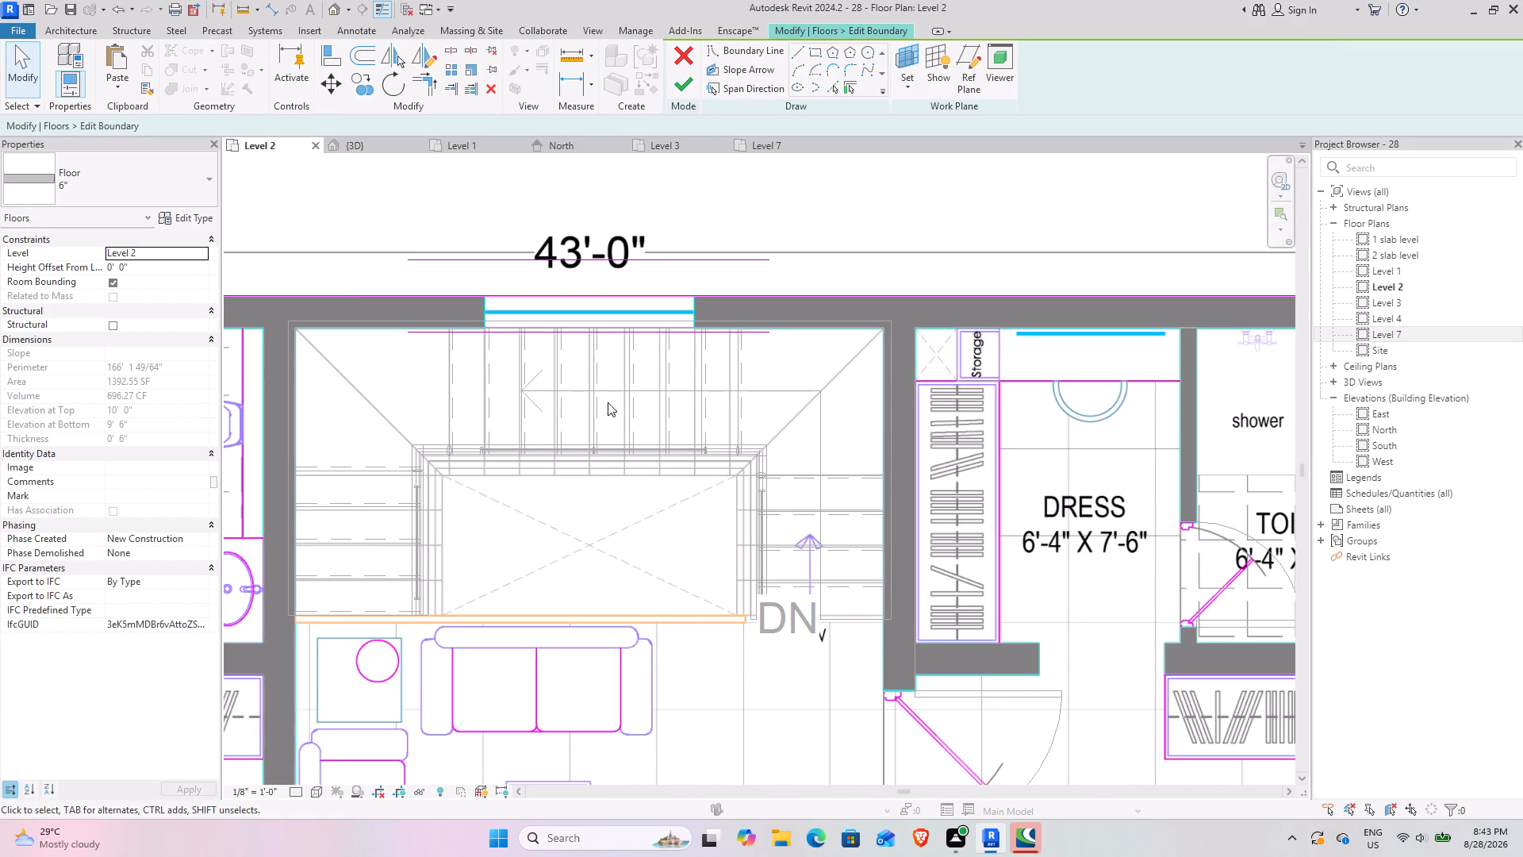
{"action": "left_click", "coordinate": [815, 54]}
{"action": "scroll", "coordinate": [298, 332], "scroll_direction": "up", "scroll_amount": 5}
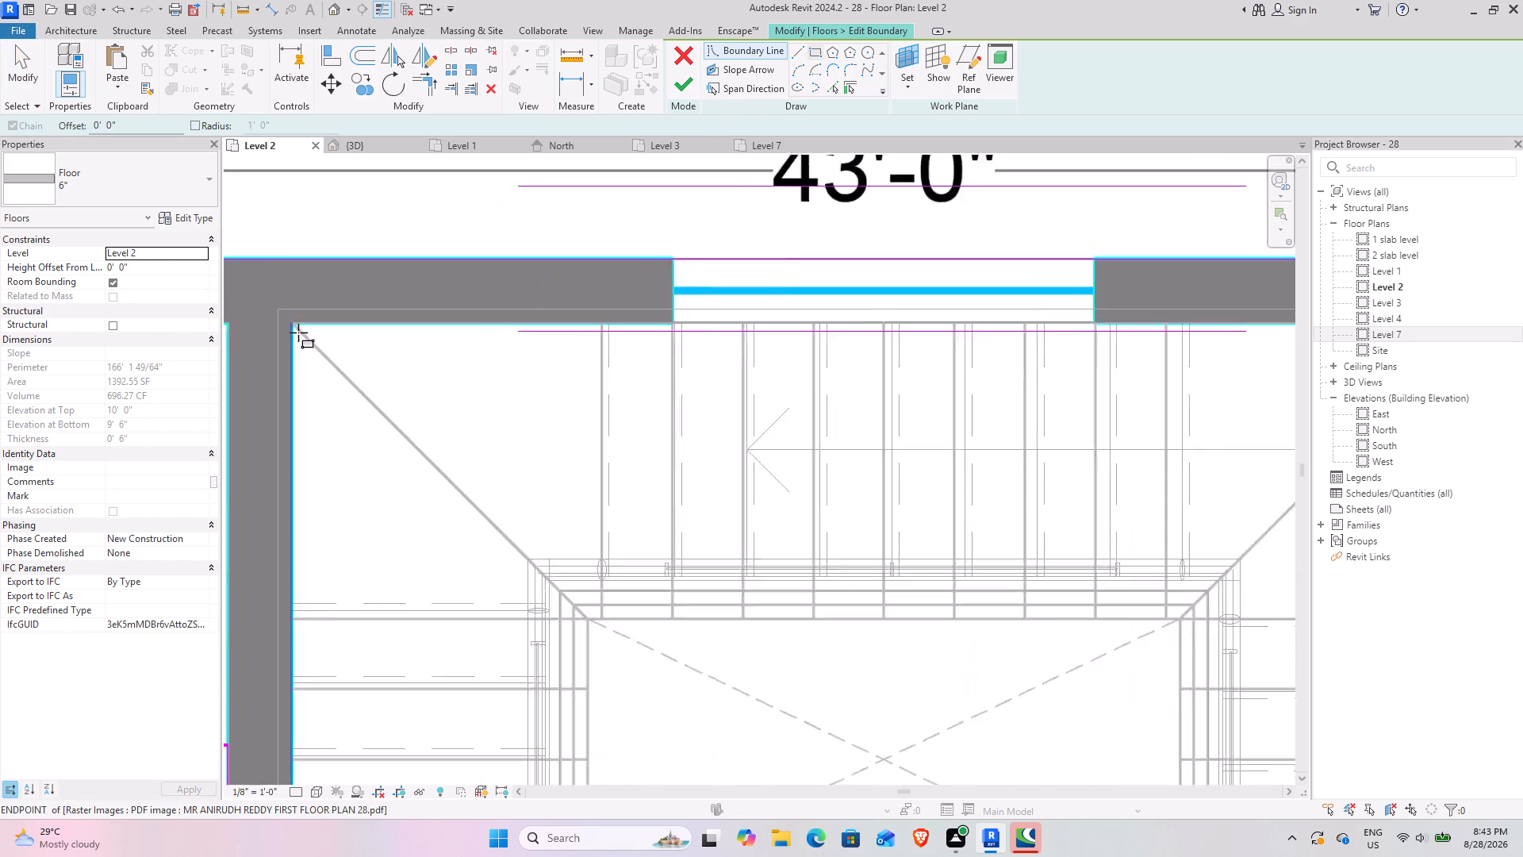
{"action": "scroll", "coordinate": [298, 332], "scroll_direction": "up", "scroll_amount": 2}
{"action": "left_click", "coordinate": [291, 320]}
{"action": "scroll", "coordinate": [542, 533], "scroll_direction": "down", "scroll_amount": 4}
{"action": "middle_click_drag", "start_coordinate": [893, 666], "coordinate": [787, 569]}
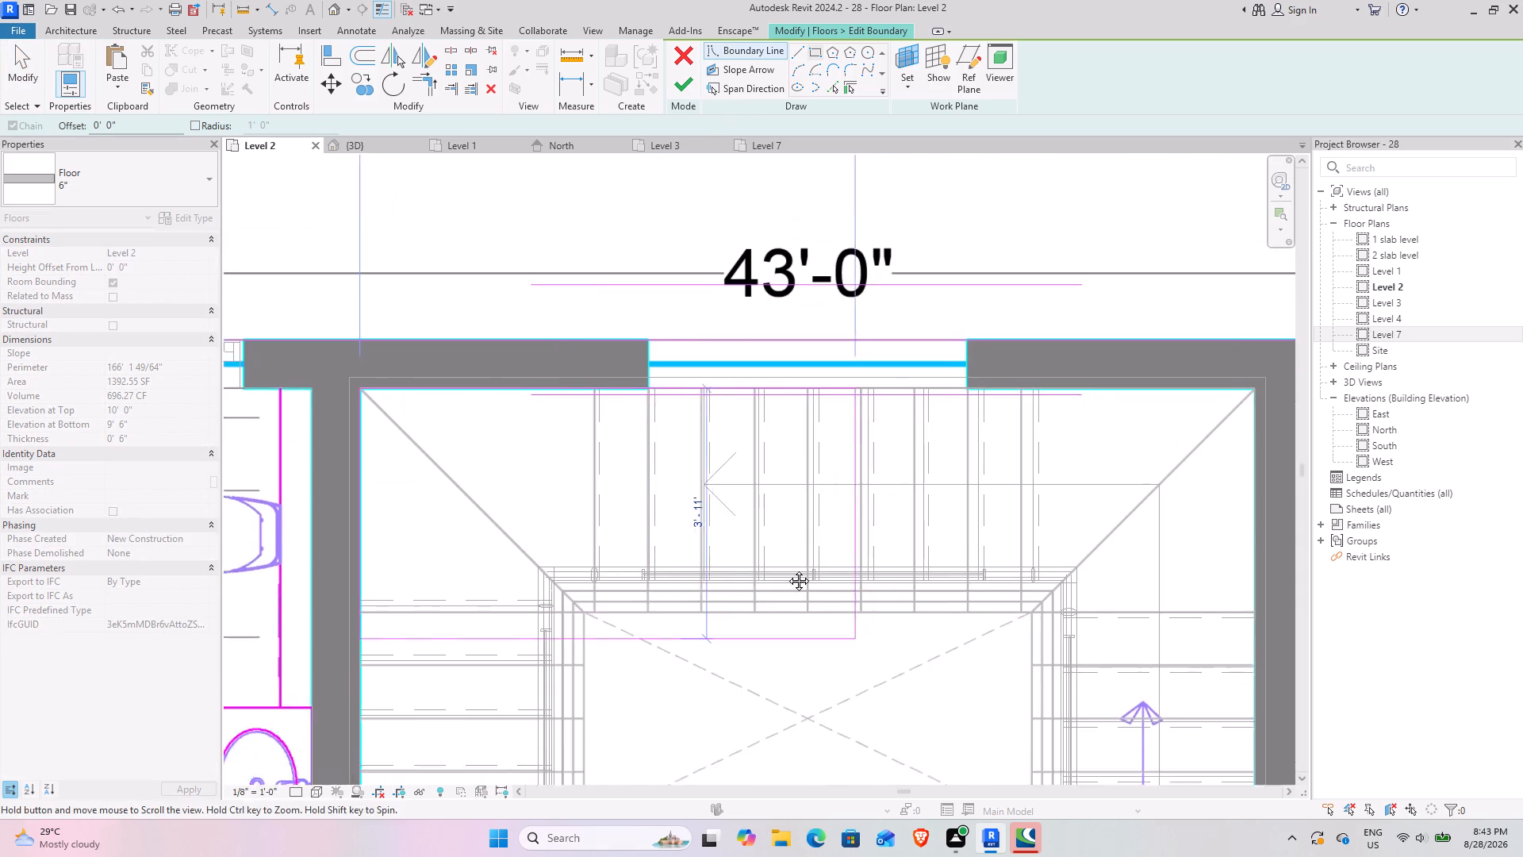
{"action": "middle_click_drag", "start_coordinate": [787, 569], "coordinate": [554, 397]}
{"action": "scroll", "coordinate": [942, 588], "scroll_direction": "up", "scroll_amount": 5}
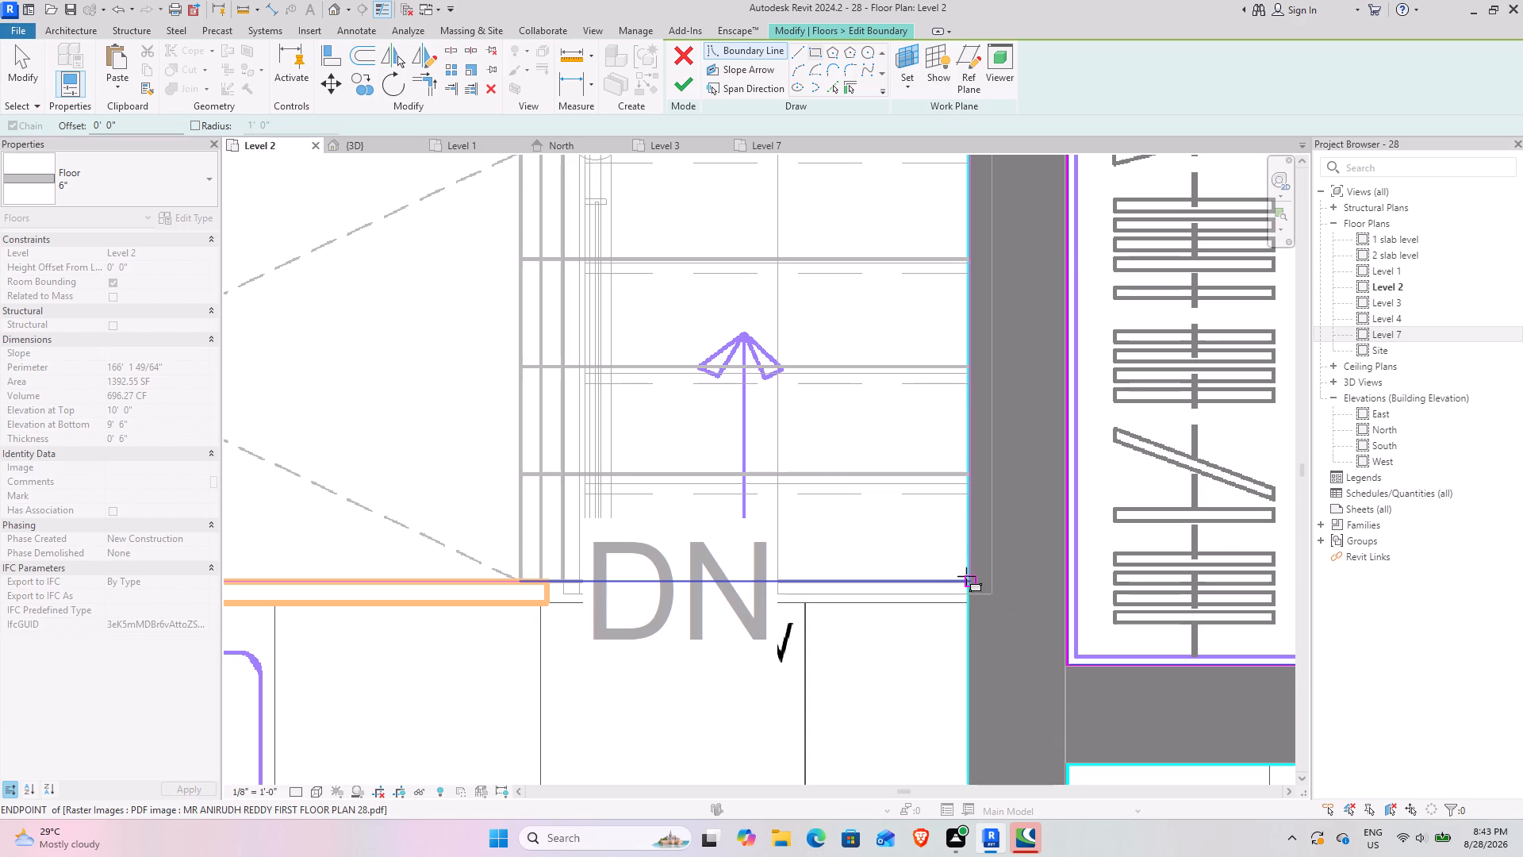
{"action": "left_click", "coordinate": [976, 578]}
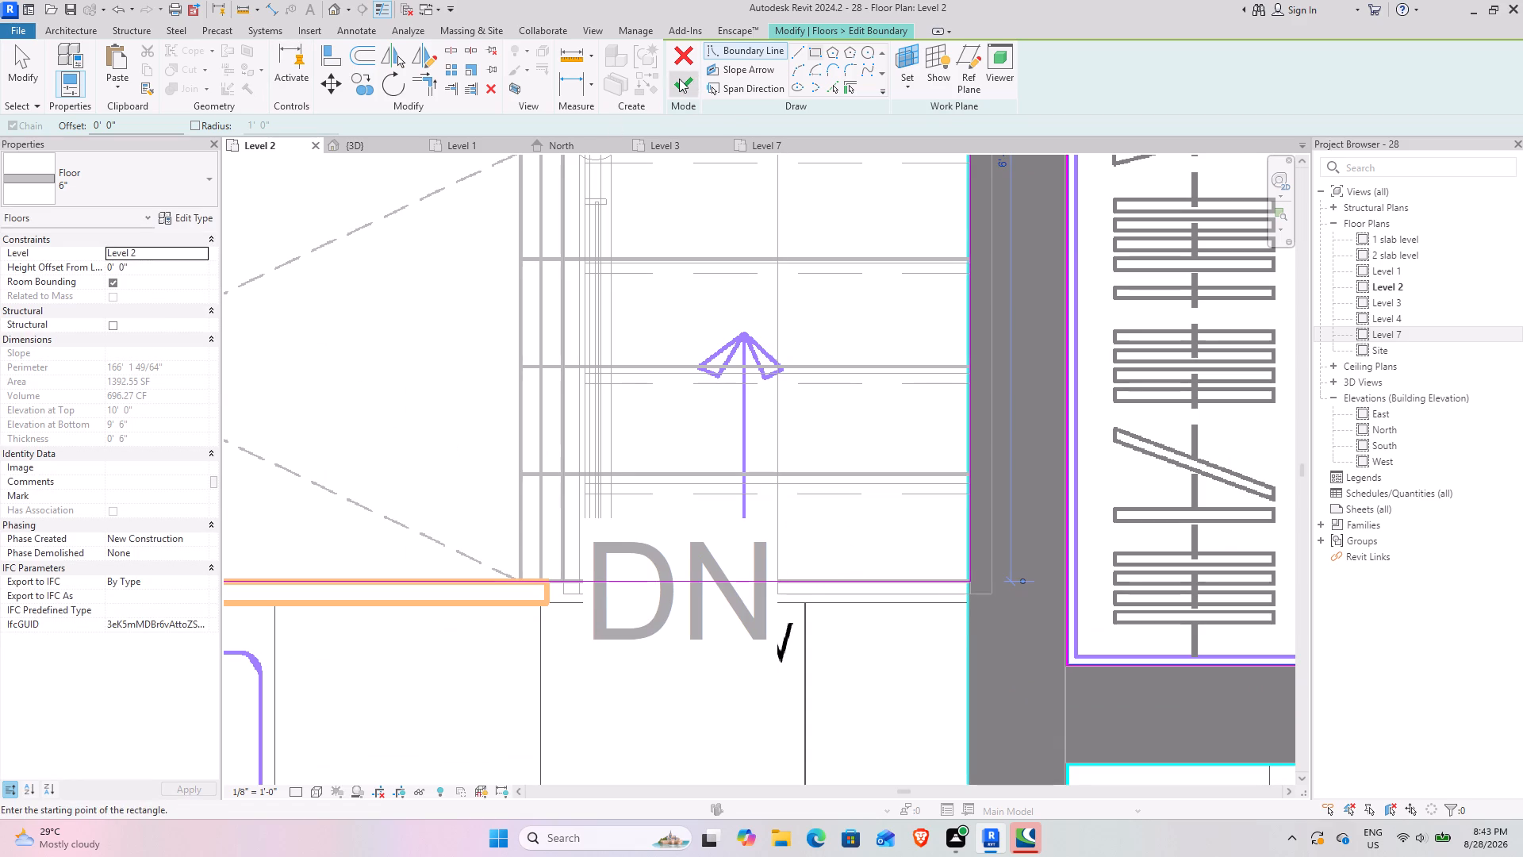
{"action": "left_click", "coordinate": [679, 79]}
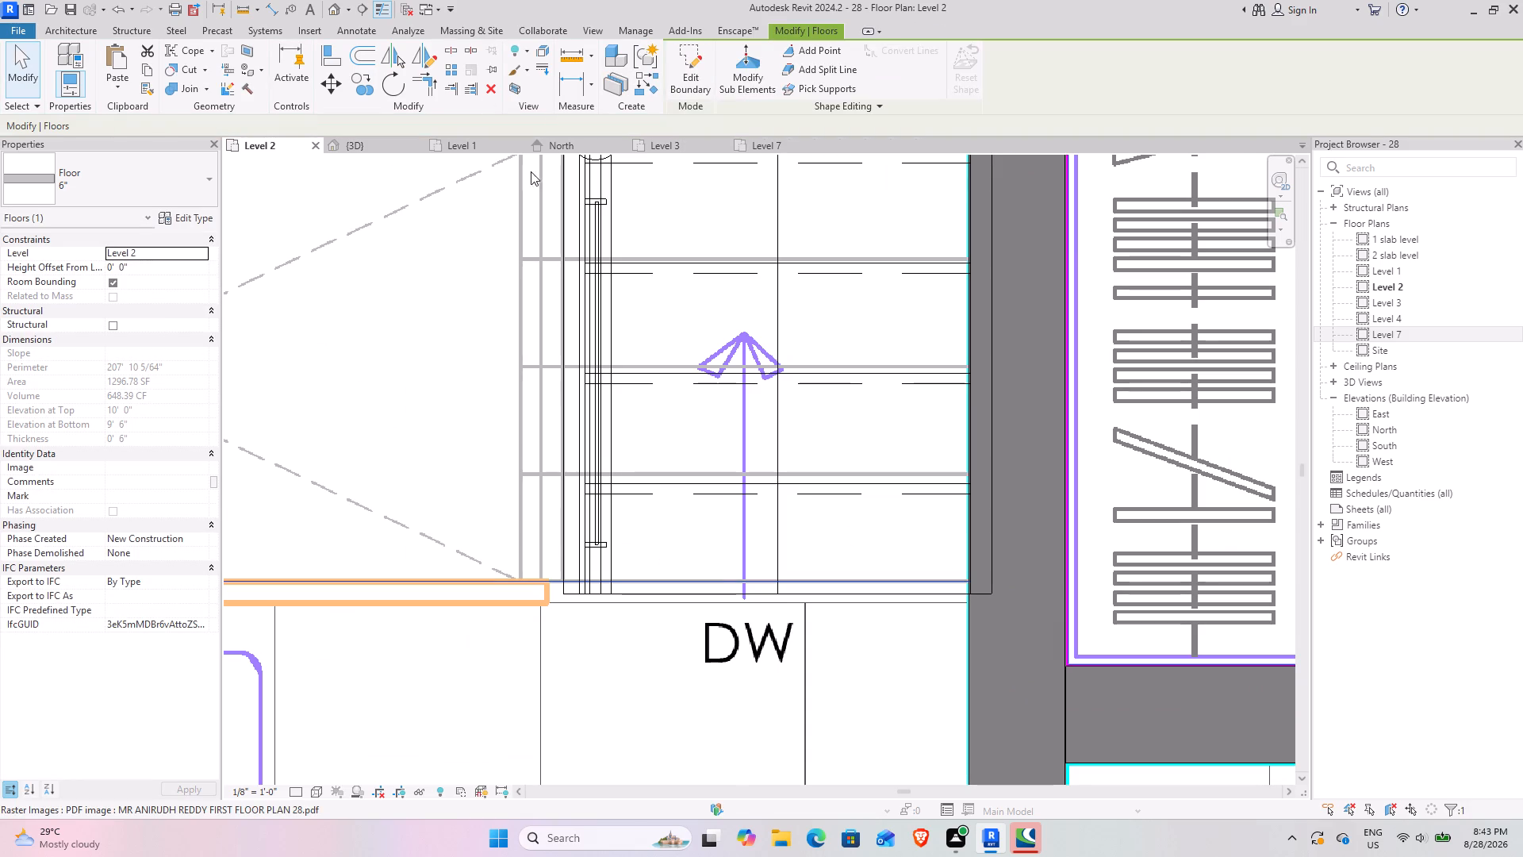
In the 3D view, examine the staircase opening in the Level 2 slab and the surrounding upper-floor rooms from several angles.
{"action": "left_click", "coordinate": [366, 144]}
{"action": "left_click", "coordinate": [1015, 217]}
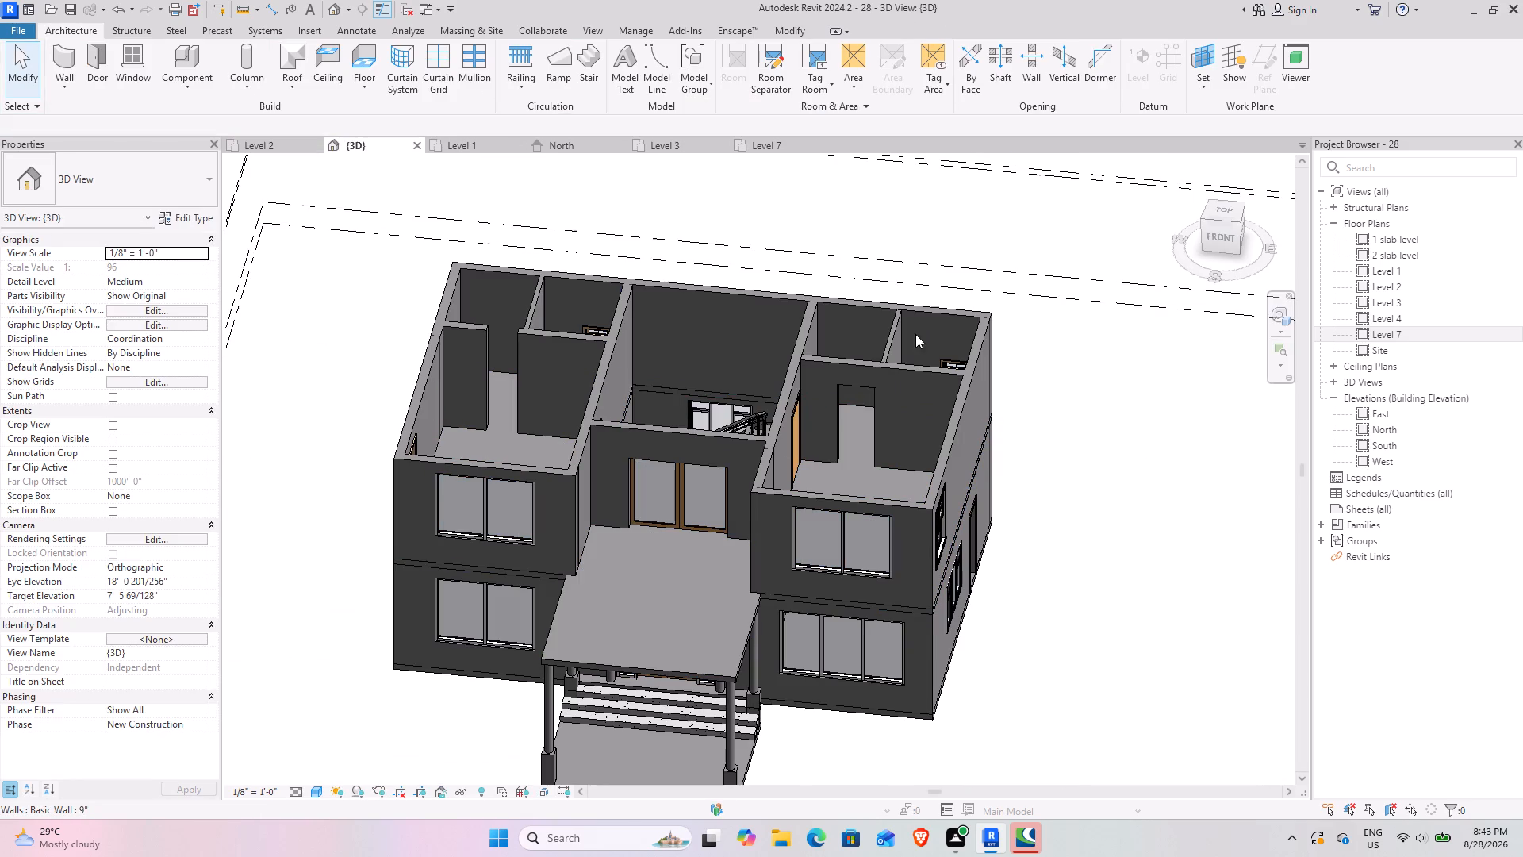
{"action": "middle_click_drag", "start_coordinate": [887, 348], "coordinate": [1061, 560], "text": "shift"}
{"action": "scroll", "coordinate": [506, 480], "scroll_direction": "up", "scroll_amount": 8}
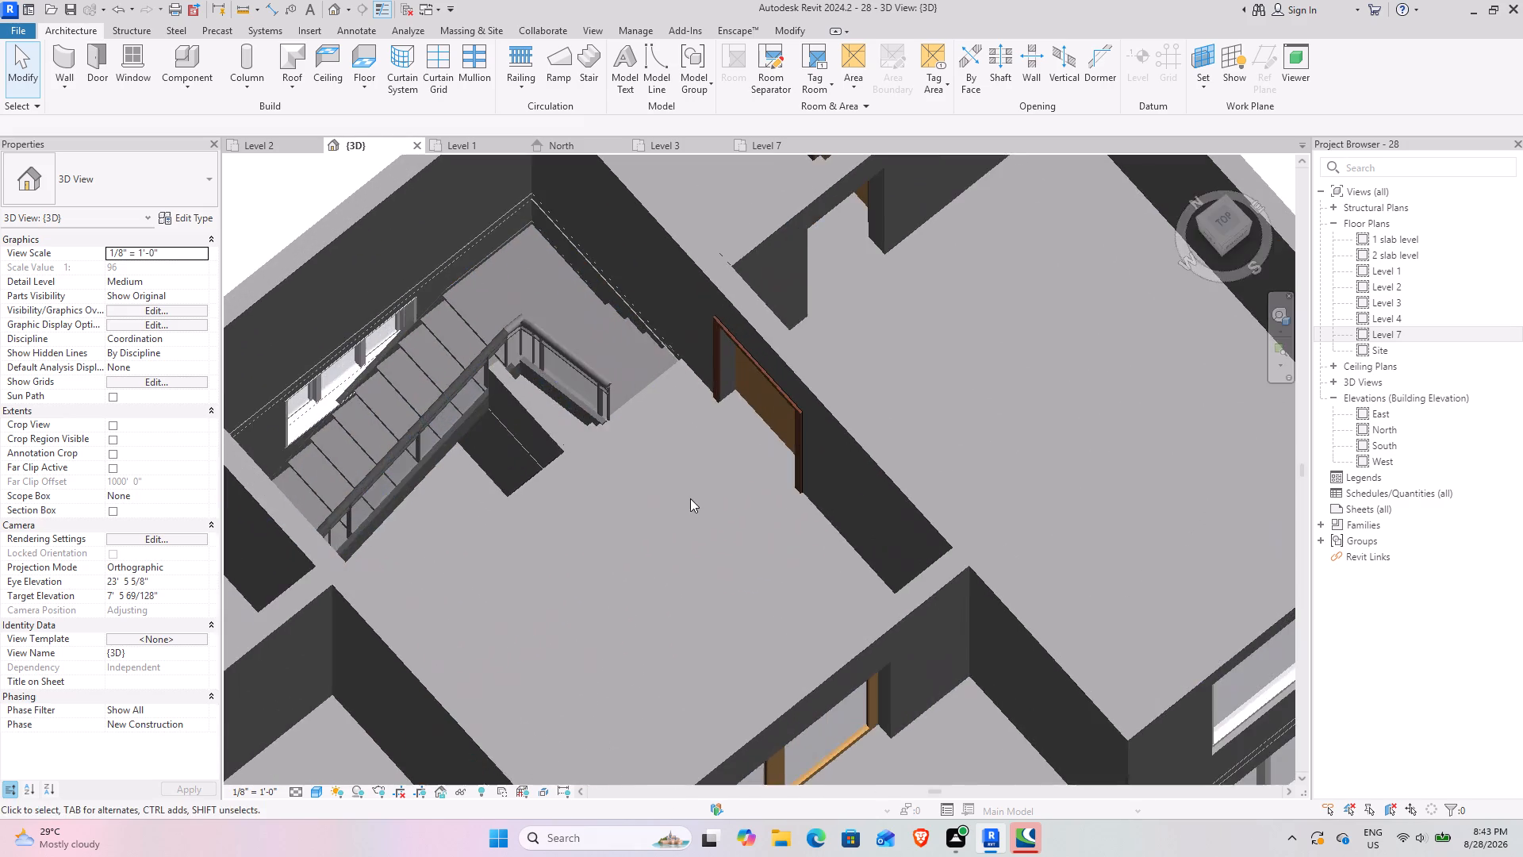
{"action": "middle_click_drag", "start_coordinate": [708, 504], "coordinate": [819, 507], "text": "shift"}
{"action": "middle_click_drag", "start_coordinate": [828, 551], "coordinate": [1071, 173]}
{"action": "scroll", "coordinate": [837, 401], "scroll_direction": "up", "scroll_amount": 3}
{"action": "middle_click_drag", "start_coordinate": [815, 516], "coordinate": [905, 495], "text": "shift"}
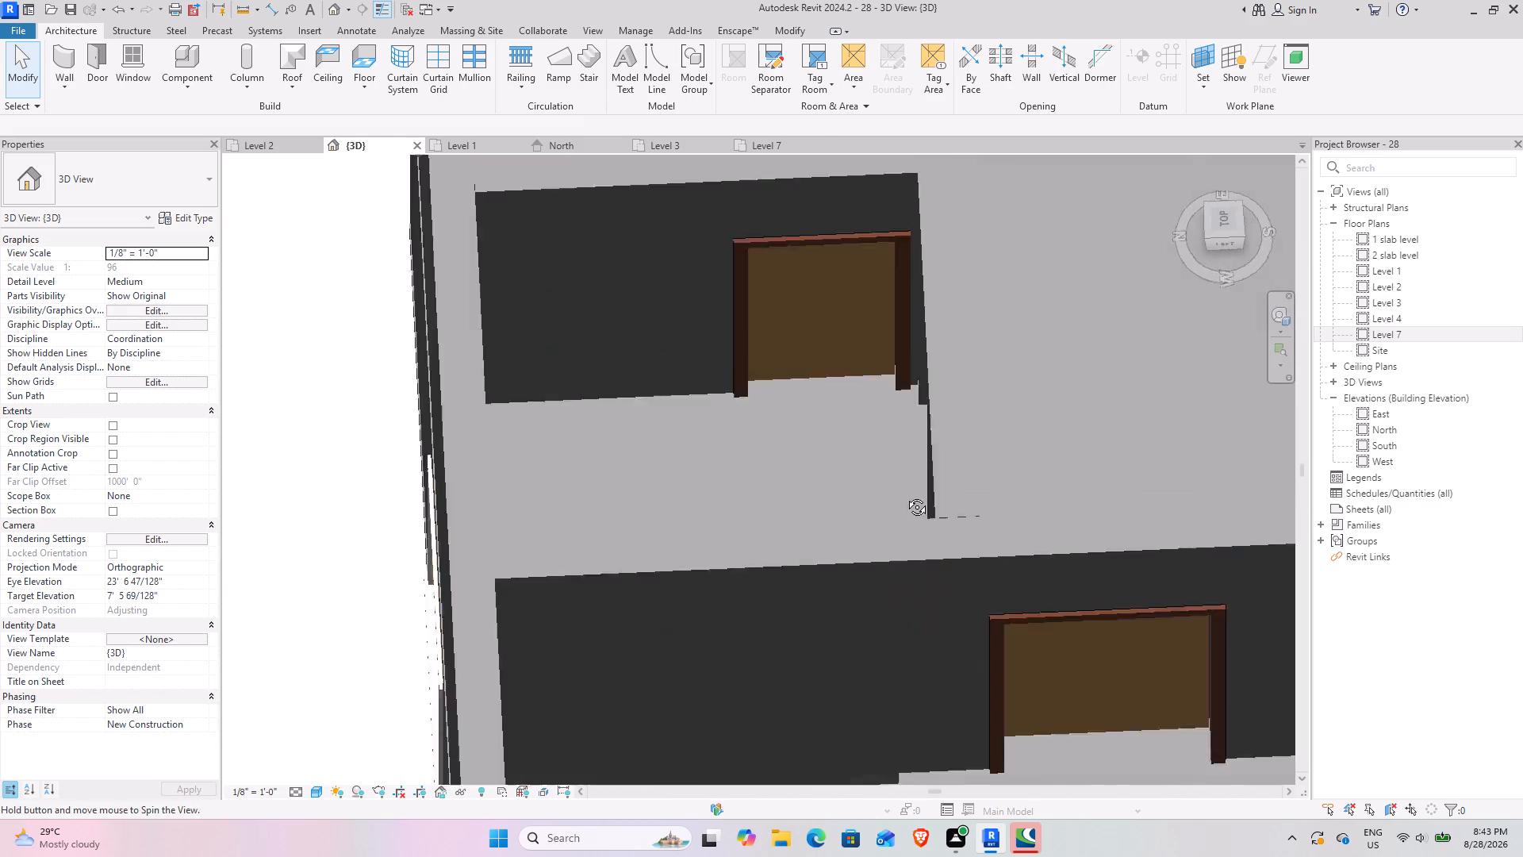
{"action": "middle_click_drag", "start_coordinate": [905, 495], "coordinate": [976, 480], "text": "shift"}
{"action": "middle_click_drag", "start_coordinate": [1034, 520], "coordinate": [222, 96]}
{"action": "middle_click_drag", "start_coordinate": [694, 450], "coordinate": [746, 298]}
{"action": "middle_click_drag", "start_coordinate": [685, 560], "coordinate": [784, 236]}
{"action": "middle_click_drag", "start_coordinate": [692, 371], "coordinate": [758, 325], "text": "shift"}
{"action": "middle_click_drag", "start_coordinate": [813, 394], "coordinate": [470, 213]}
{"action": "scroll", "coordinate": [634, 368], "scroll_direction": "down", "scroll_amount": 2}
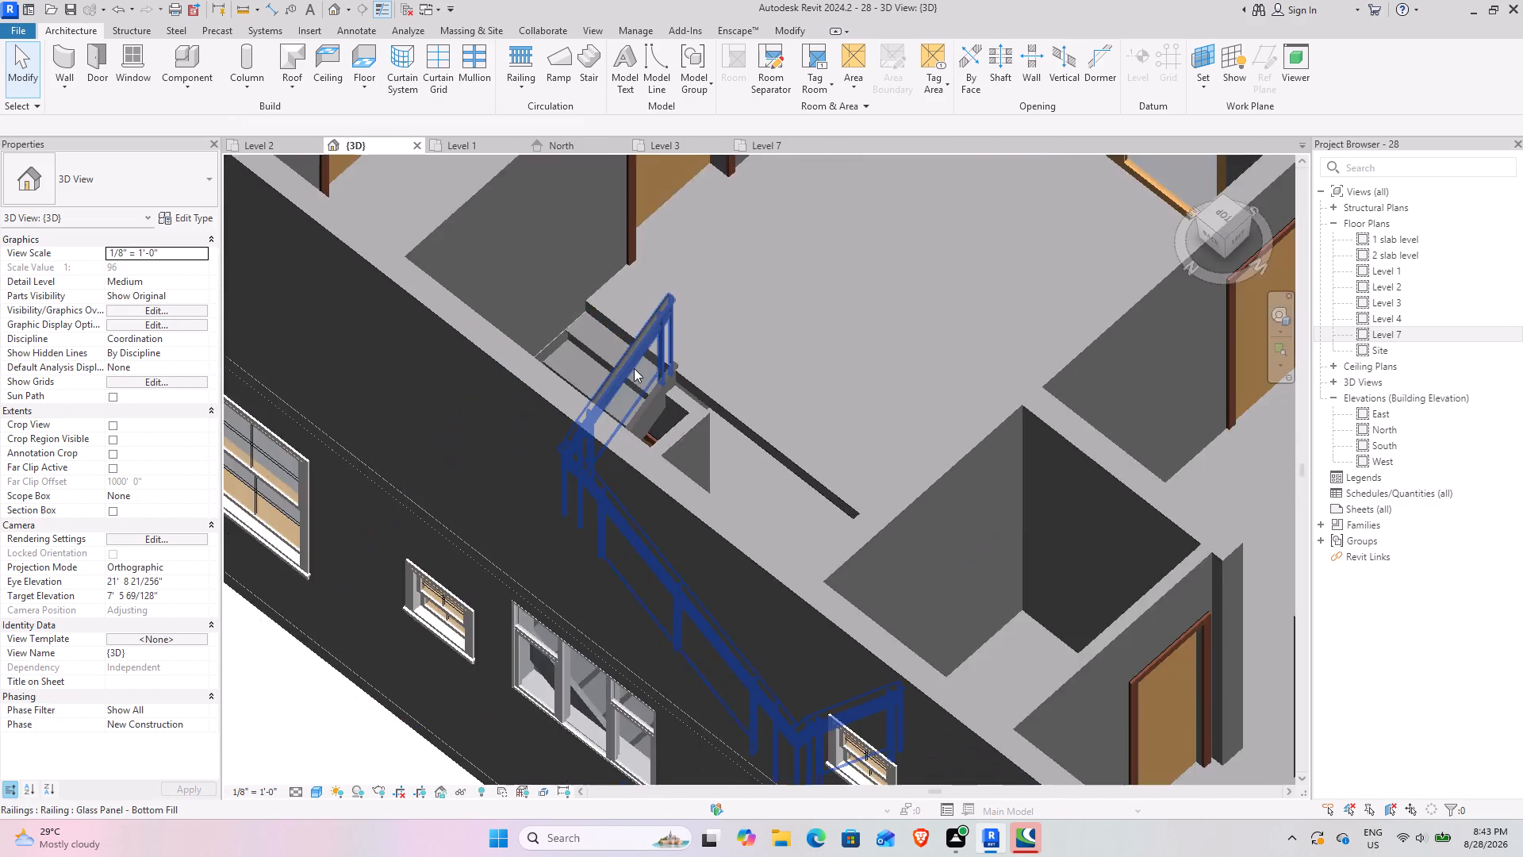
{"action": "scroll", "coordinate": [634, 368], "scroll_direction": "down", "scroll_amount": 5}
{"action": "middle_click_drag", "start_coordinate": [765, 392], "coordinate": [461, 412], "text": "shift"}
{"action": "scroll", "coordinate": [486, 365], "scroll_direction": "down", "scroll_amount": 4}
{"action": "middle_click_drag", "start_coordinate": [563, 327], "coordinate": [584, 690]}
{"action": "scroll", "coordinate": [563, 327], "scroll_direction": "down", "scroll_amount": 1}
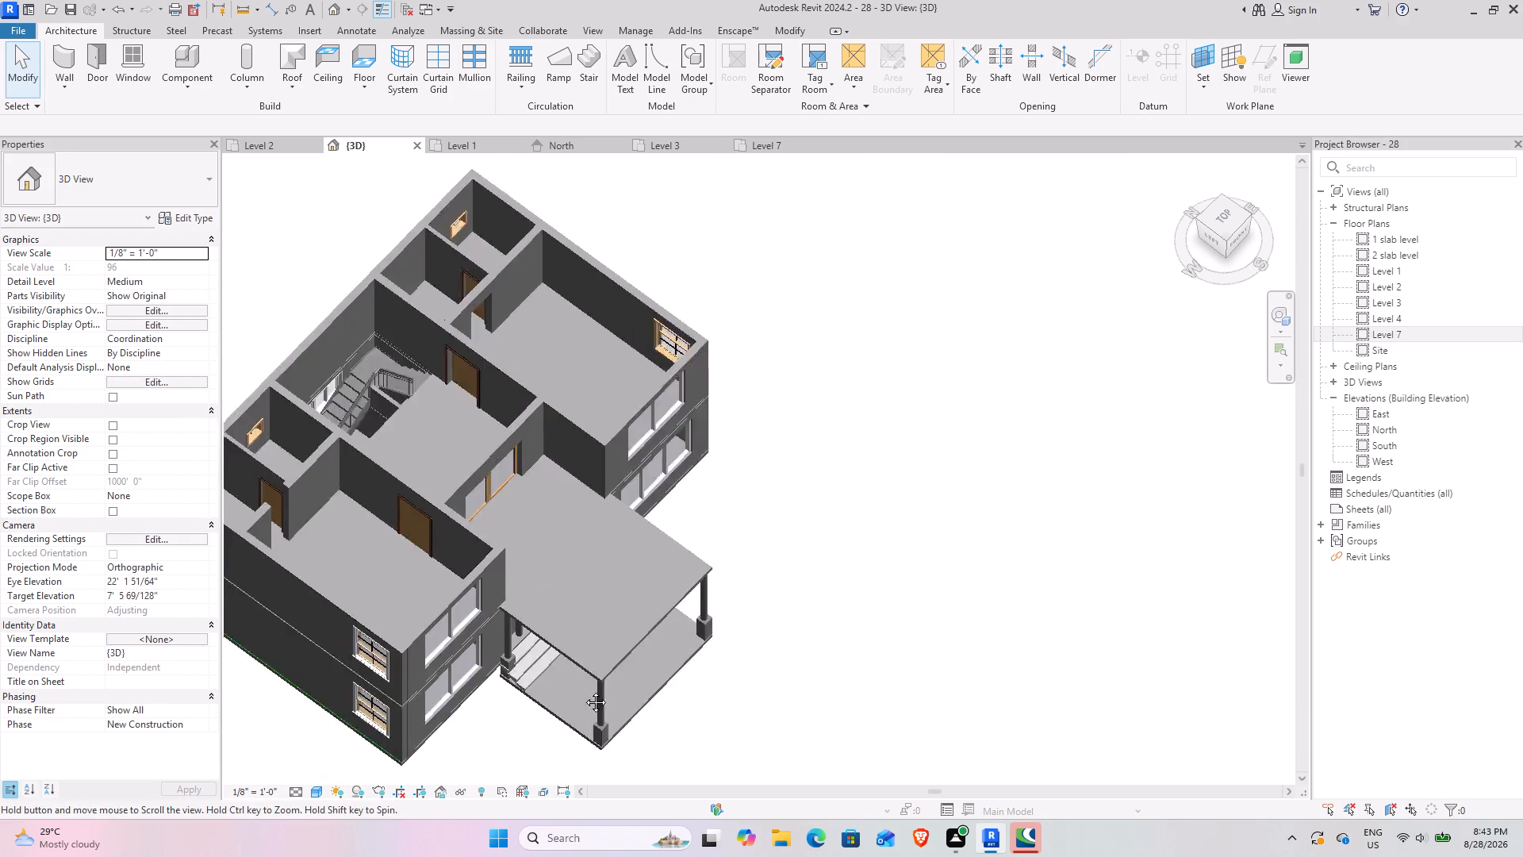
{"action": "middle_click_drag", "start_coordinate": [584, 690], "coordinate": [591, 701]}
{"action": "middle_click_drag", "start_coordinate": [470, 498], "coordinate": [279, 467]}
{"action": "middle_click_drag", "start_coordinate": [430, 413], "coordinate": [219, 513]}
{"action": "middle_click_drag", "start_coordinate": [305, 489], "coordinate": [228, 483], "text": "shift"}
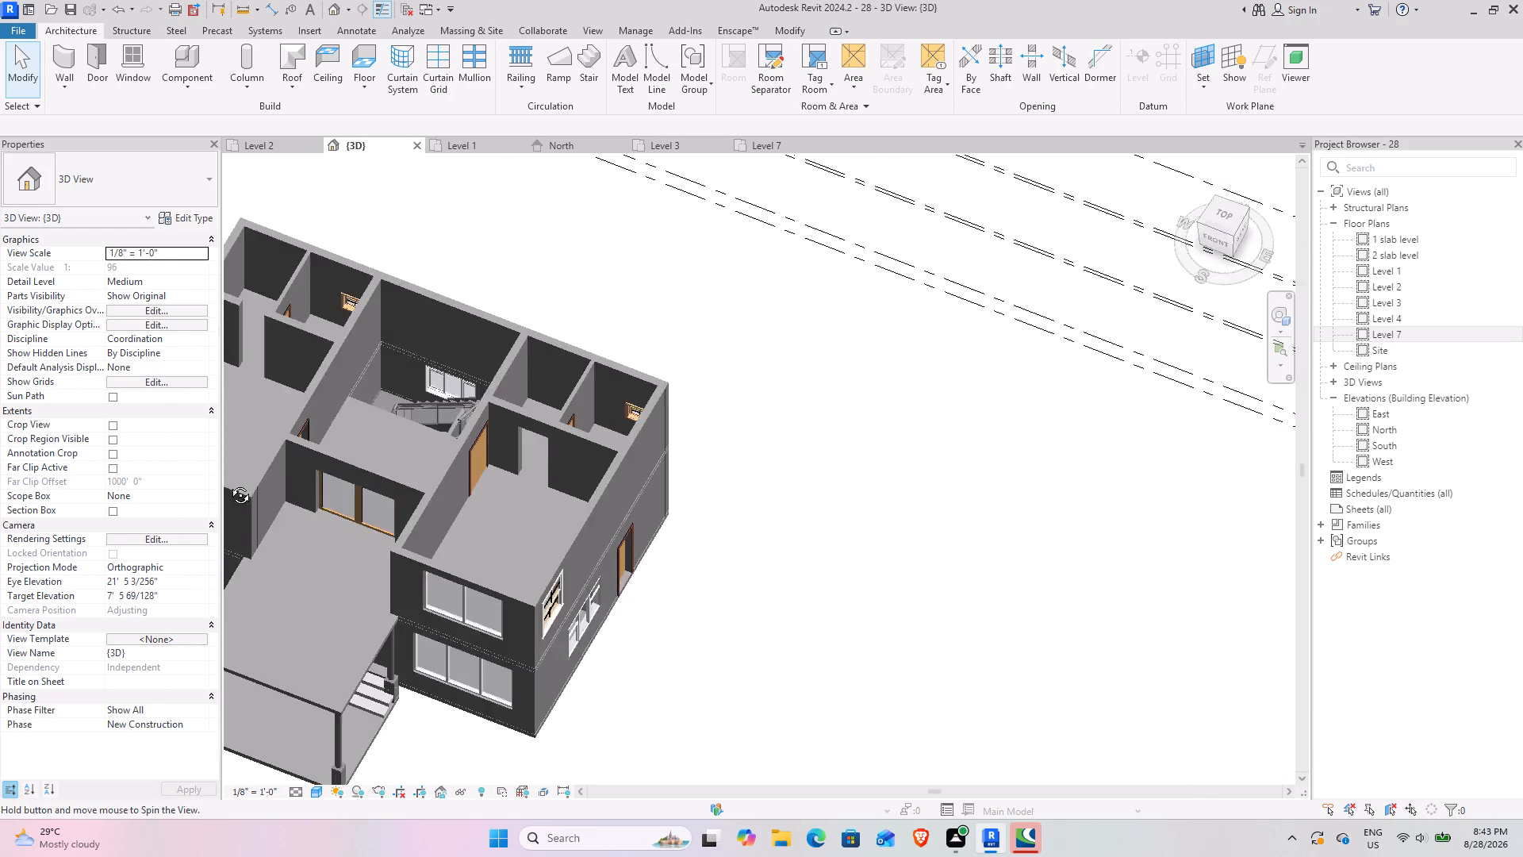
{"action": "middle_click_drag", "start_coordinate": [228, 483], "coordinate": [225, 483], "text": "shift"}
{"action": "middle_click_drag", "start_coordinate": [333, 502], "coordinate": [620, 558]}
{"action": "scroll", "coordinate": [677, 460], "scroll_direction": "up", "scroll_amount": 7}
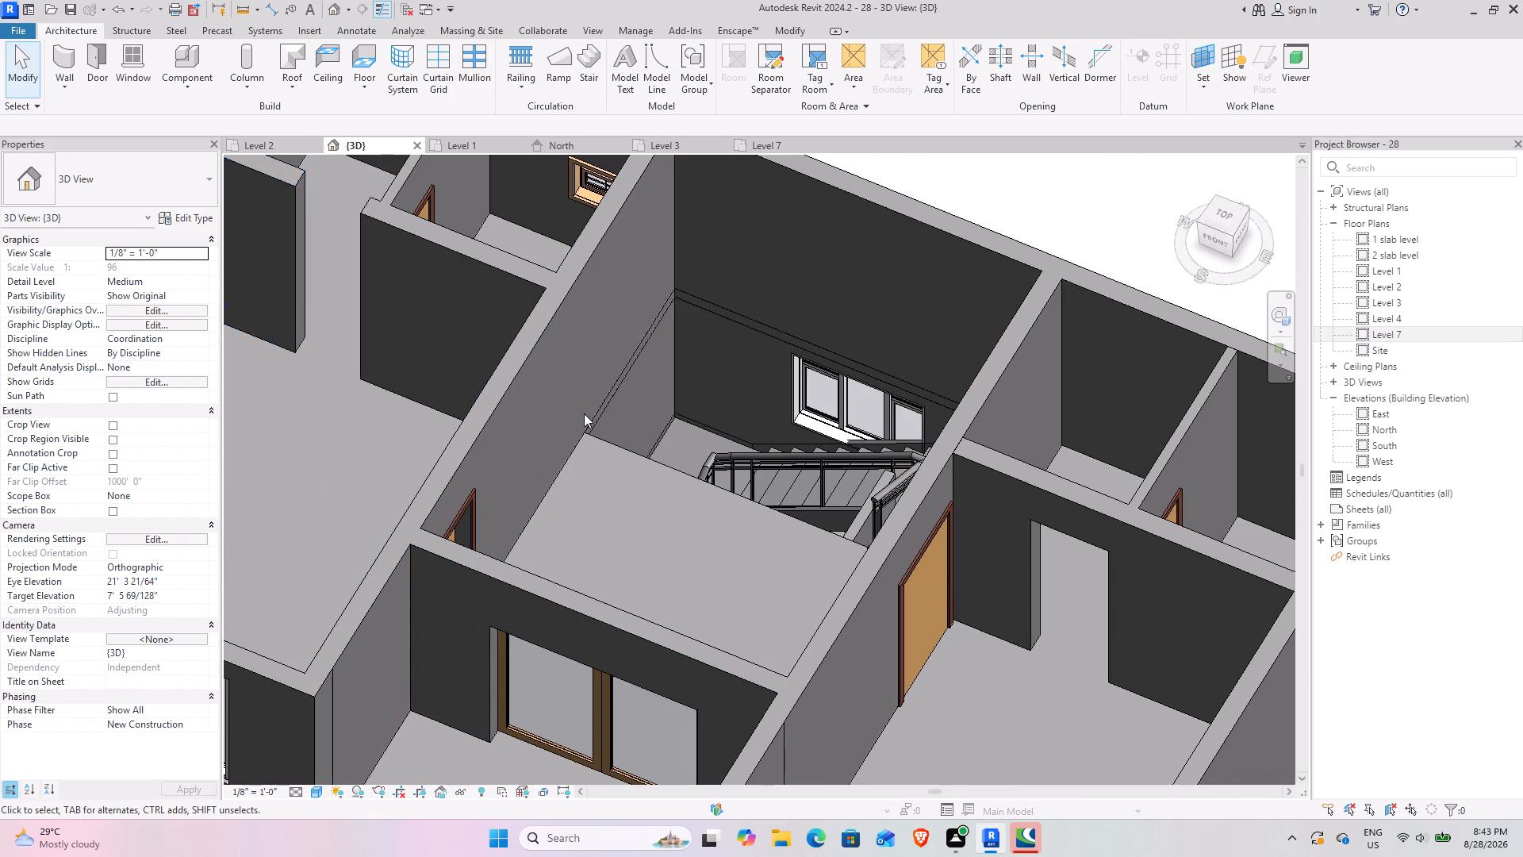
{"action": "scroll", "coordinate": [584, 413], "scroll_direction": "down", "scroll_amount": 3}
{"action": "middle_click_drag", "start_coordinate": [592, 490], "coordinate": [603, 367]}
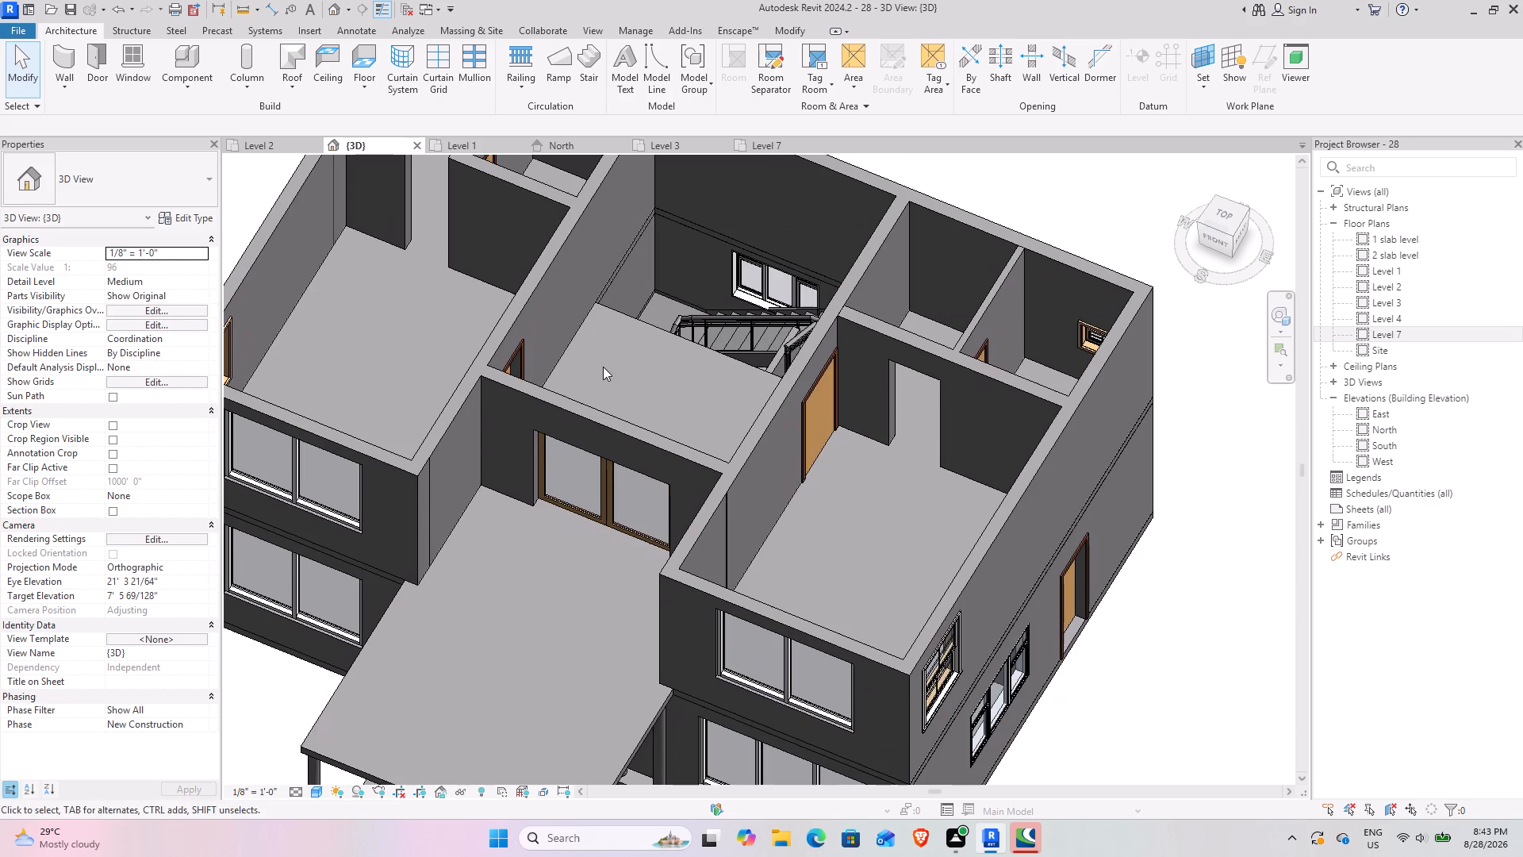
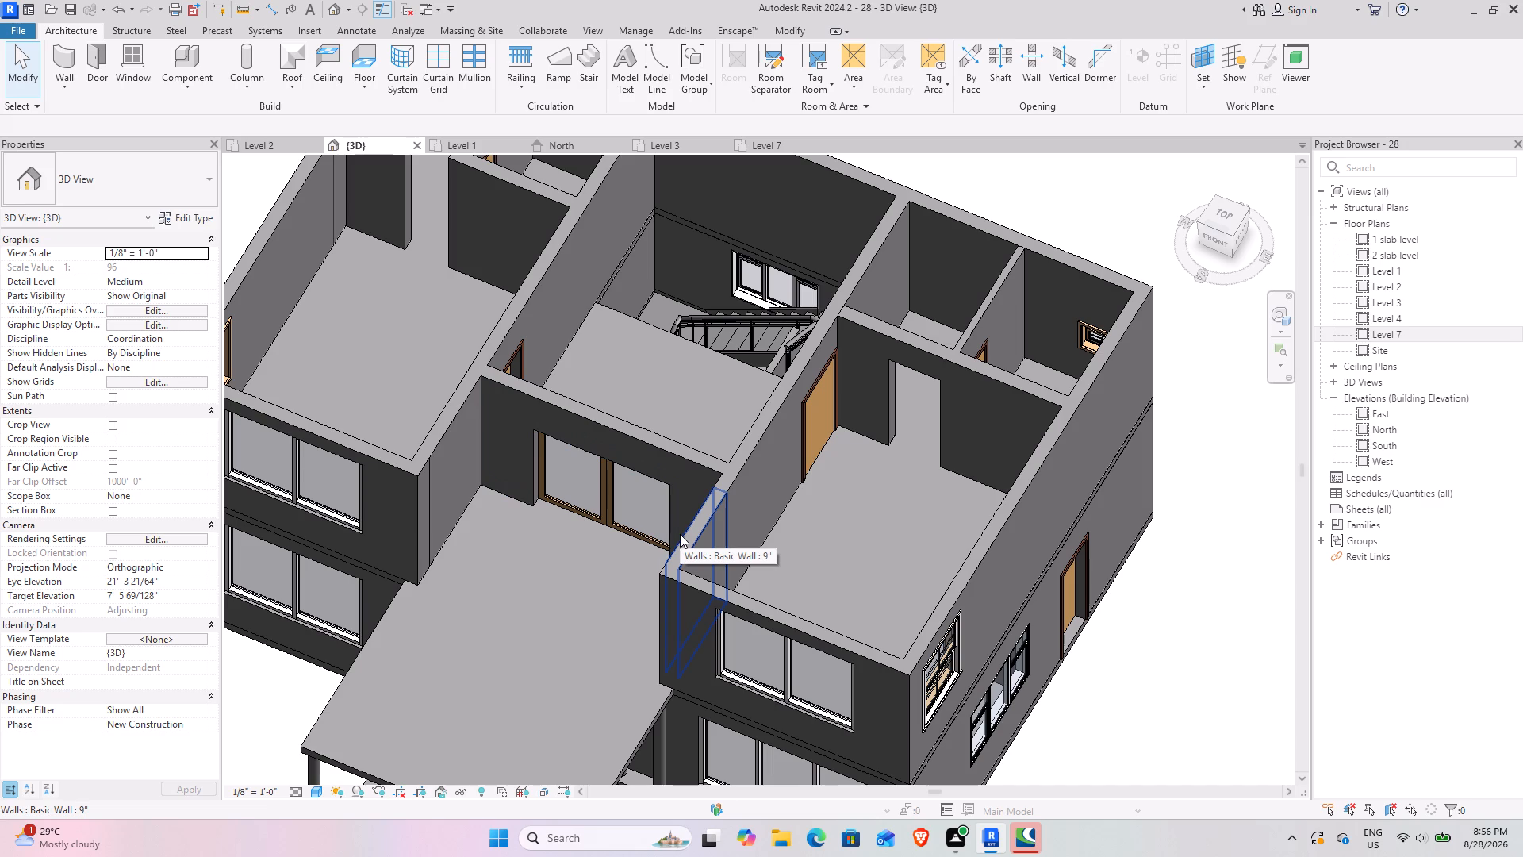
In the 3D view, examine the whole two-storey building from above, from the front corner and from the right side.
{"action": "scroll", "coordinate": [747, 544], "scroll_direction": "down", "scroll_amount": 3}
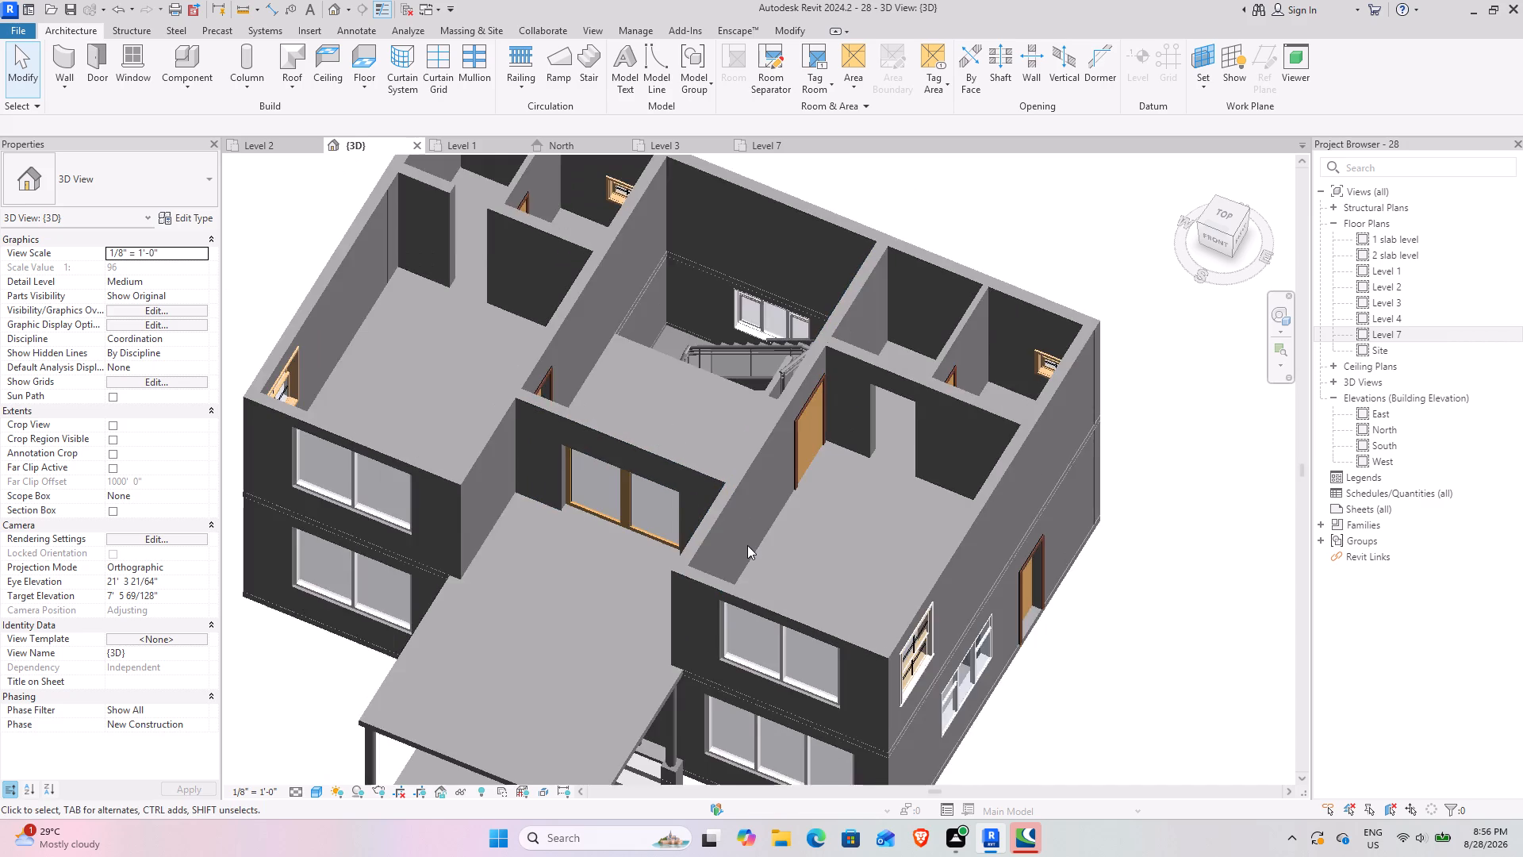
{"action": "scroll", "coordinate": [747, 545], "scroll_direction": "down", "scroll_amount": 3}
{"action": "middle_click_drag", "start_coordinate": [691, 495], "coordinate": [660, 424]}
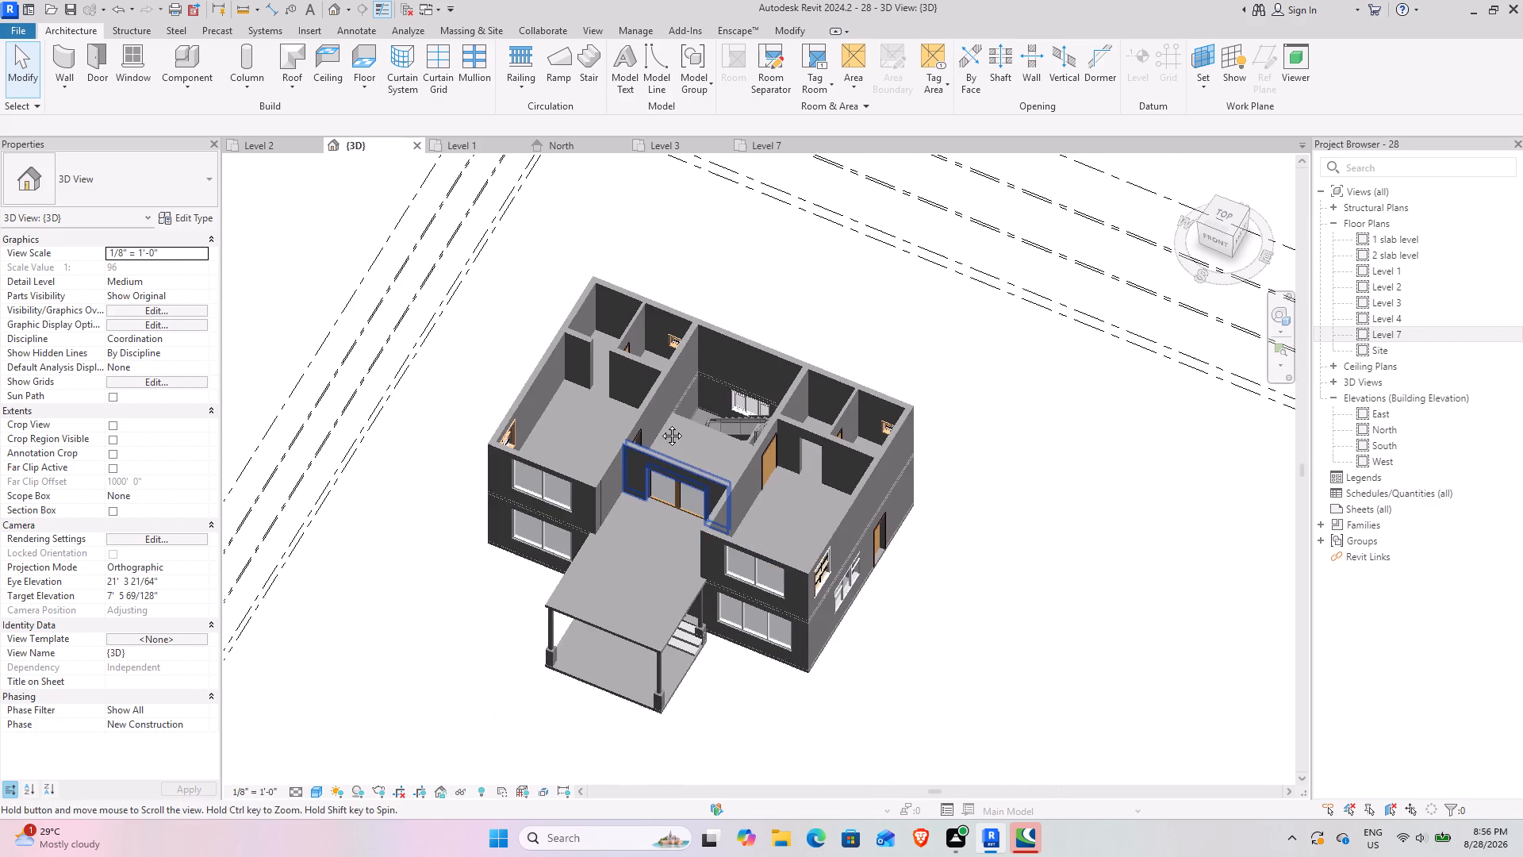
{"action": "middle_click_drag", "start_coordinate": [660, 424], "coordinate": [639, 363]}
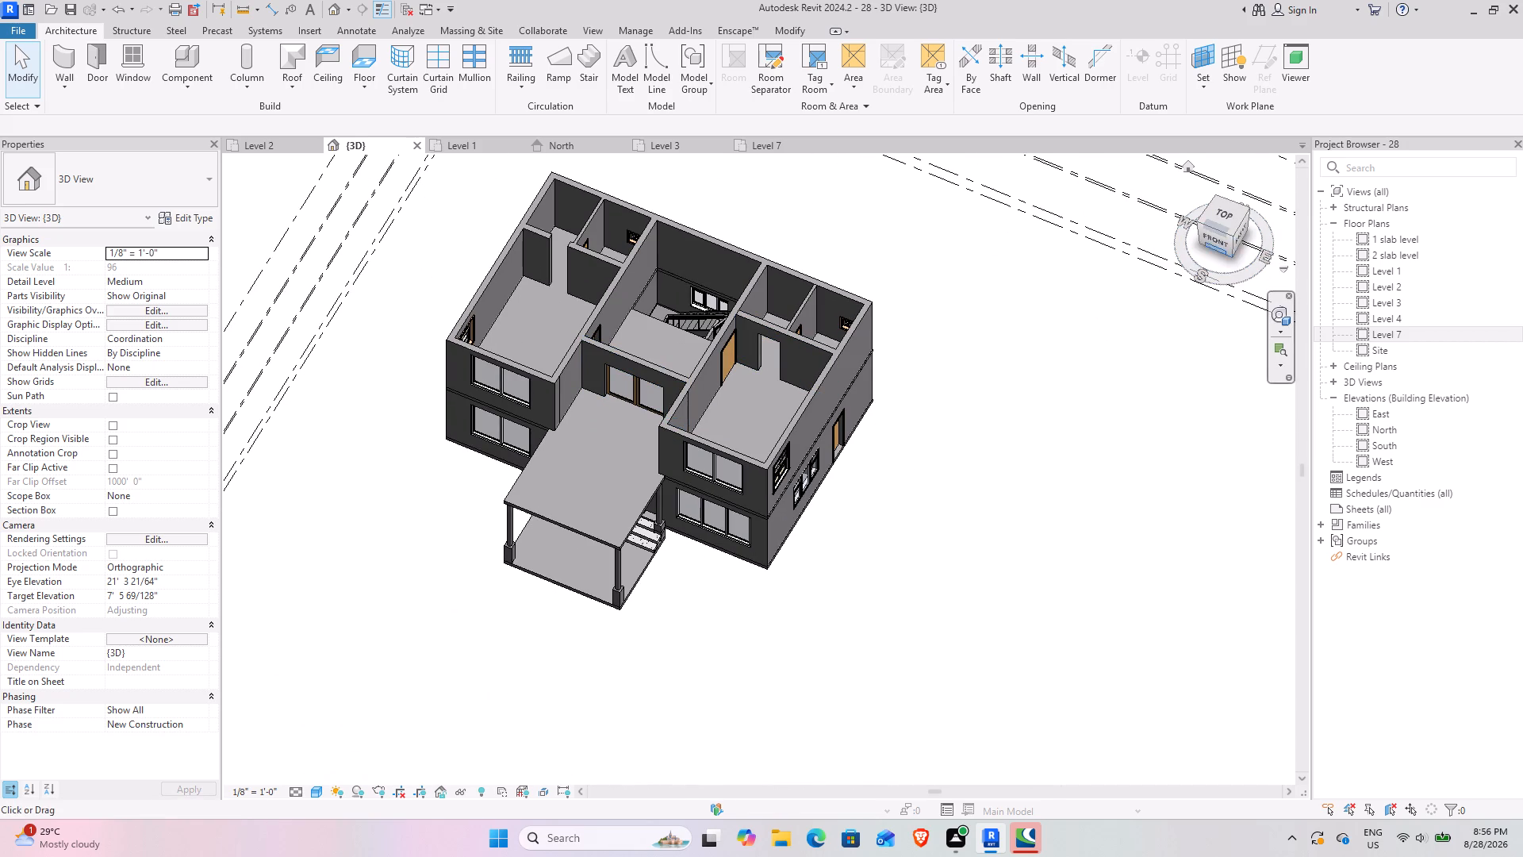
{"action": "left_click_drag", "start_coordinate": [1218, 232], "coordinate": [1145, 742]}
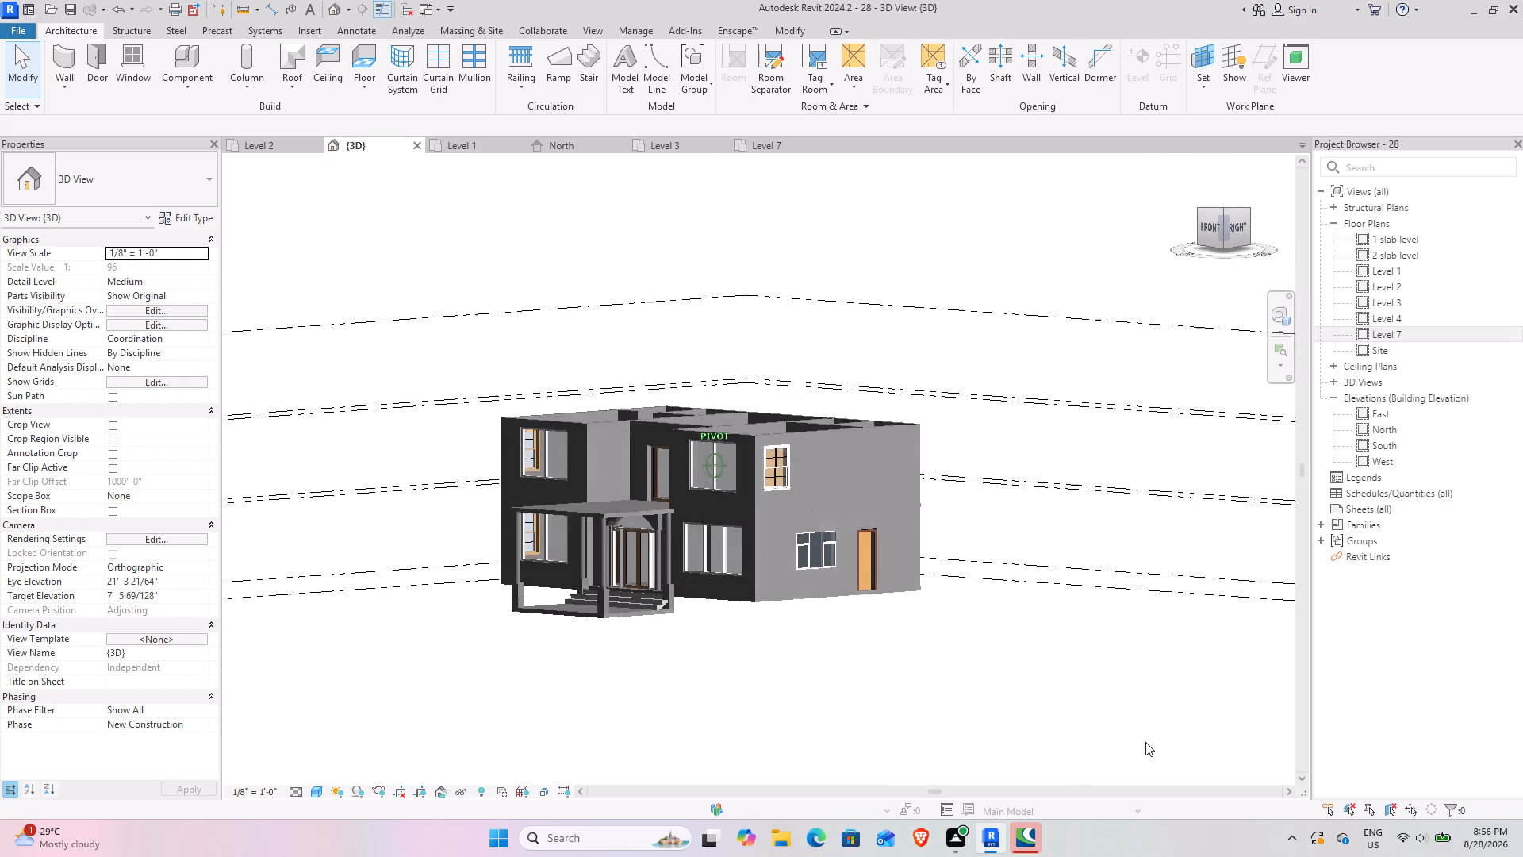
{"action": "left_click_drag", "start_coordinate": [1145, 742], "coordinate": [991, 747]}
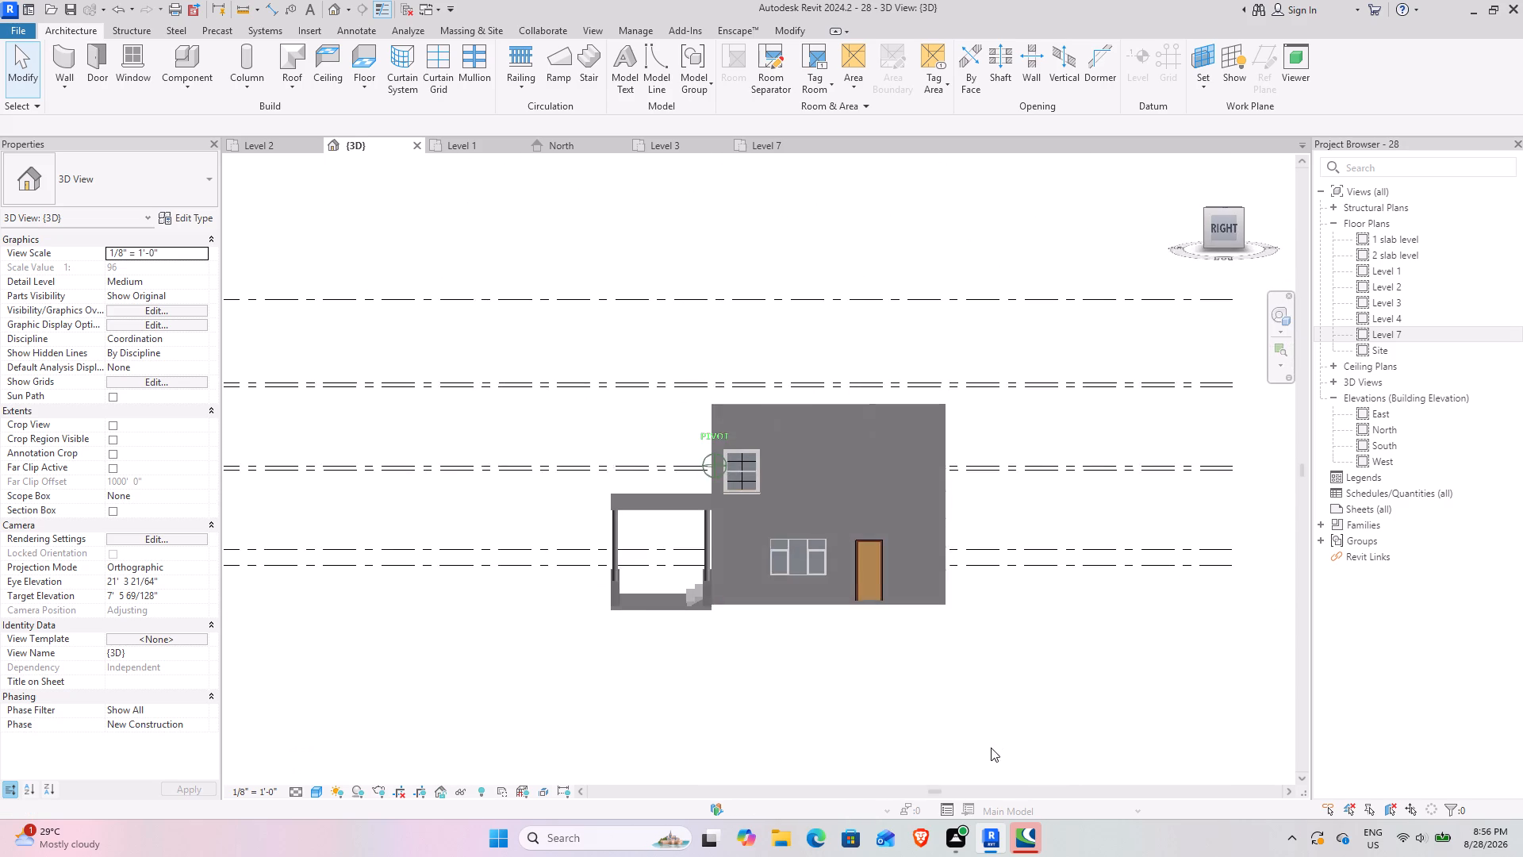
{"action": "left_click_drag", "start_coordinate": [991, 747], "coordinate": [1160, 782]}
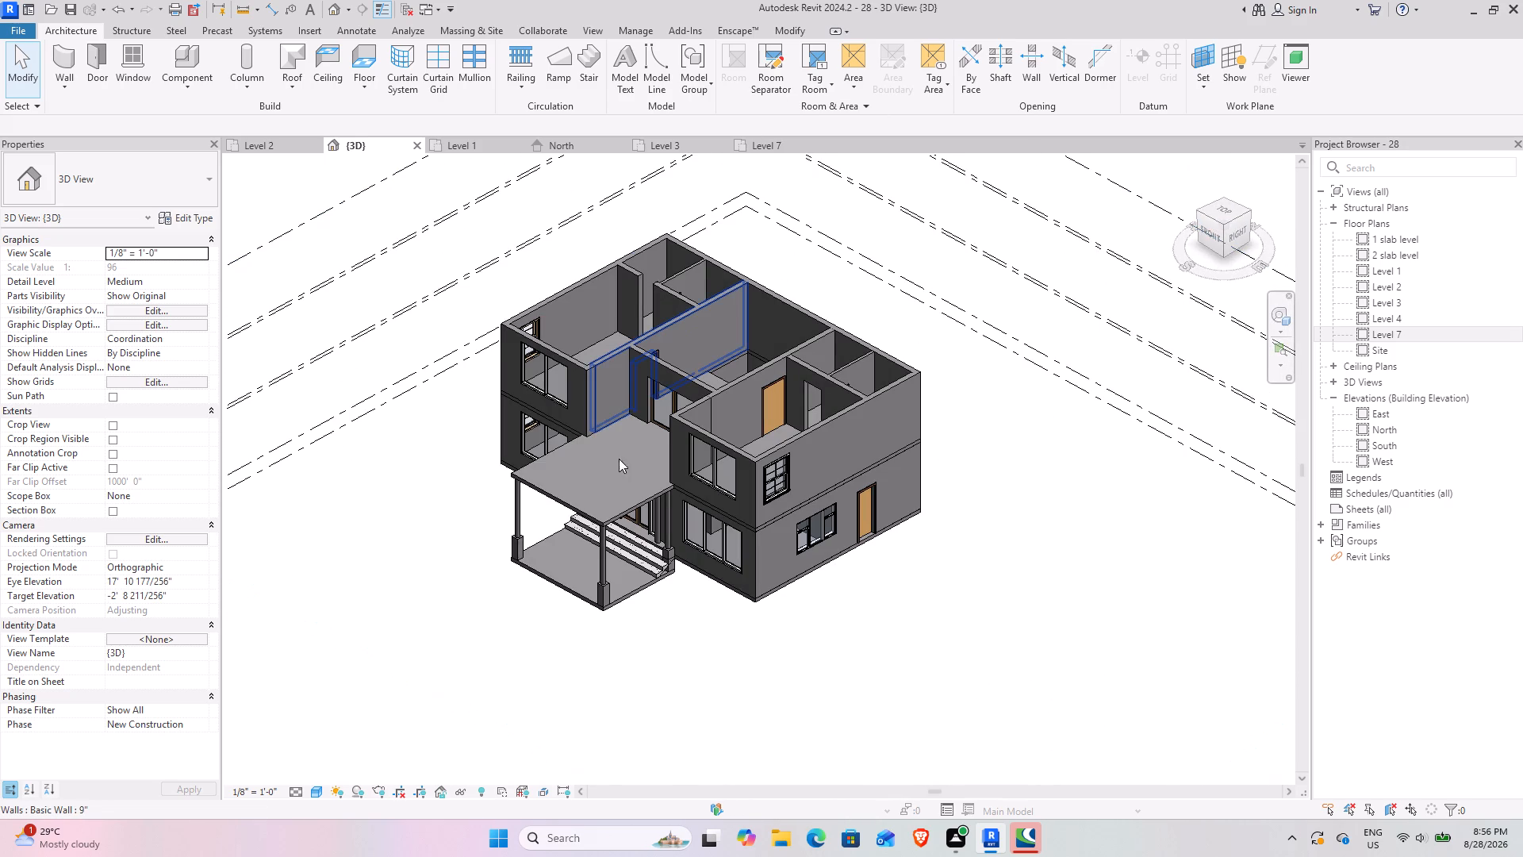
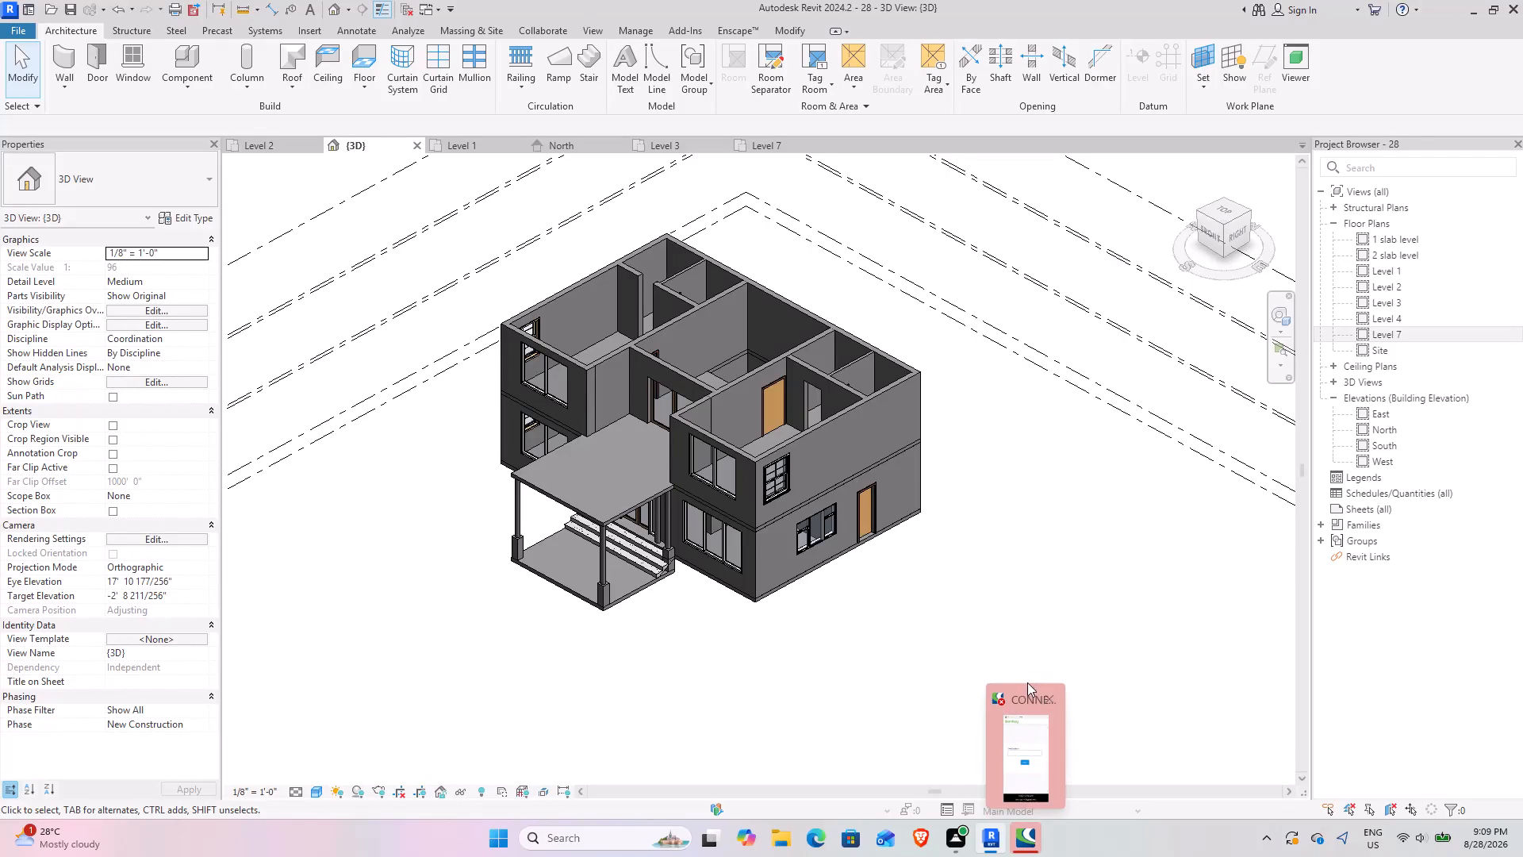
Examine the two-storey model in 3D from the front, from above and from the front-right corner, including the porch and first-floor rooms.
{"action": "left_click", "coordinate": [1053, 701]}
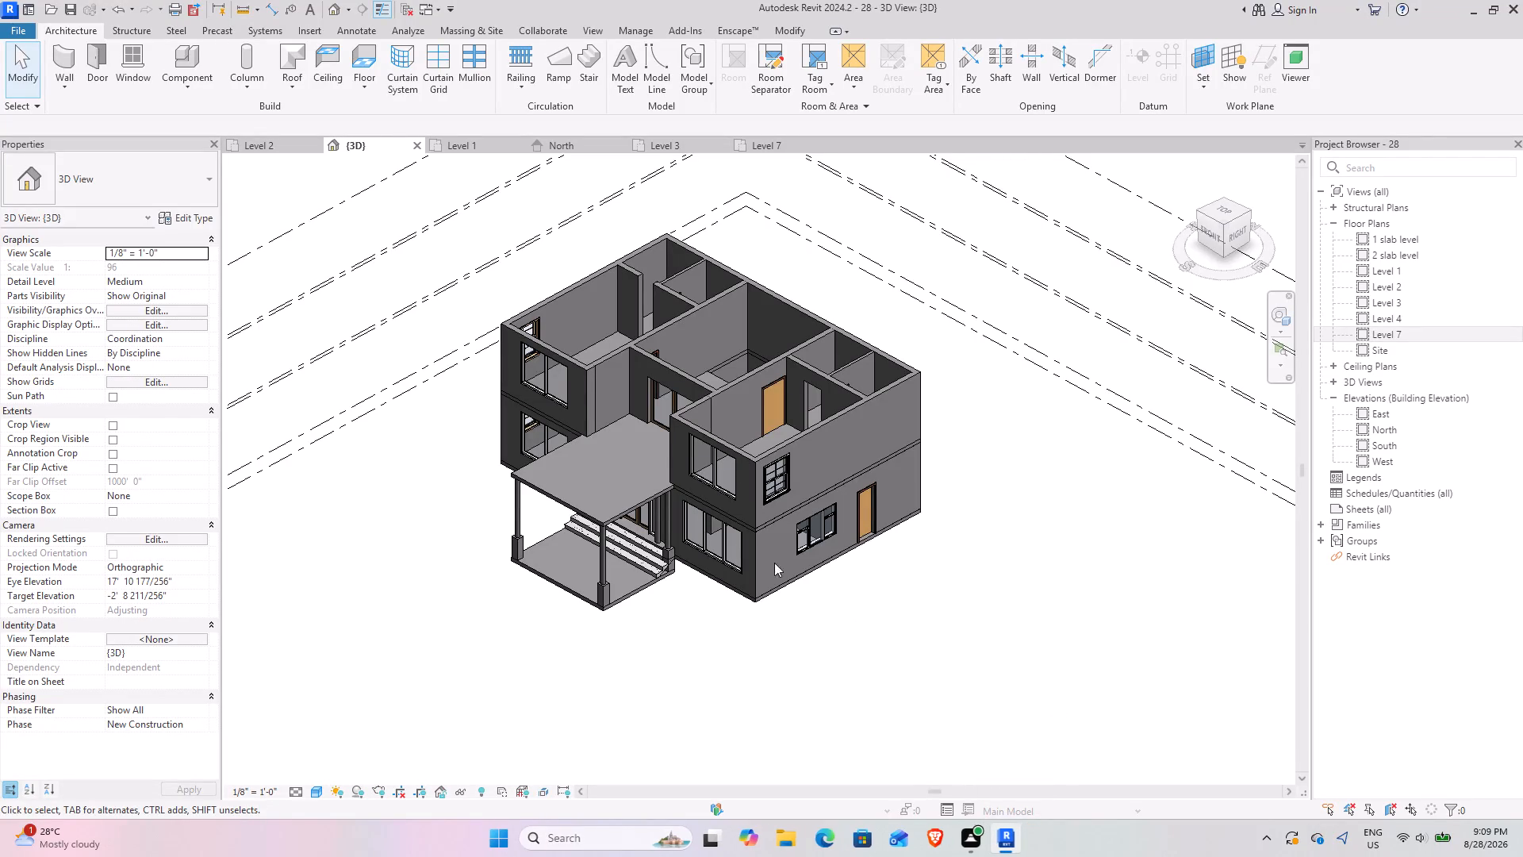
{"action": "scroll", "coordinate": [769, 472], "scroll_direction": "up", "scroll_amount": 5}
{"action": "scroll", "coordinate": [703, 550], "scroll_direction": "down", "scroll_amount": 4}
{"action": "middle_click_drag", "start_coordinate": [656, 552], "coordinate": [763, 590]}
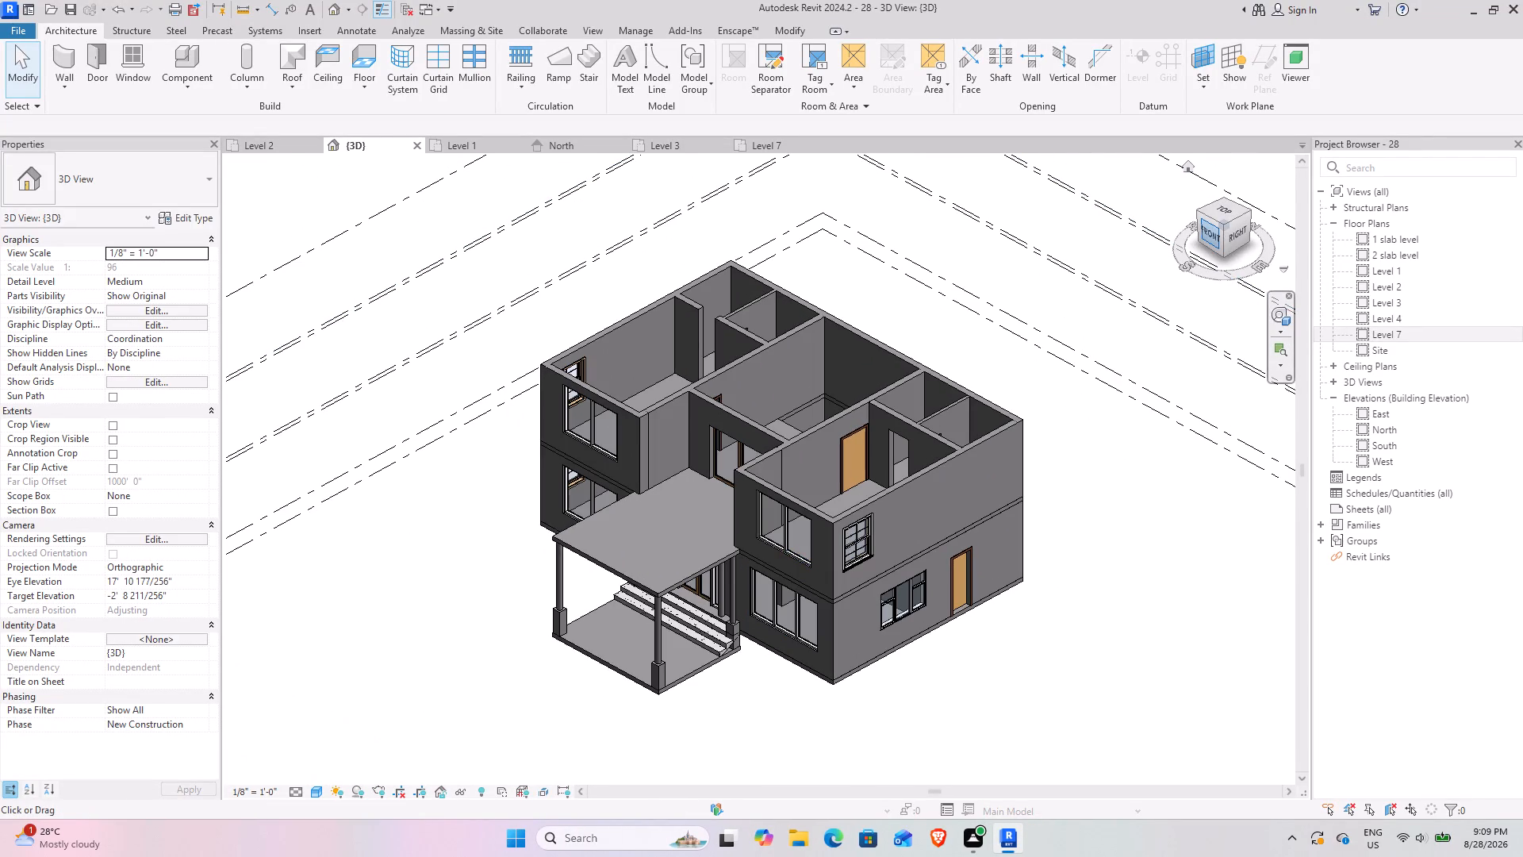
{"action": "left_click_drag", "start_coordinate": [1207, 235], "coordinate": [270, 167]}
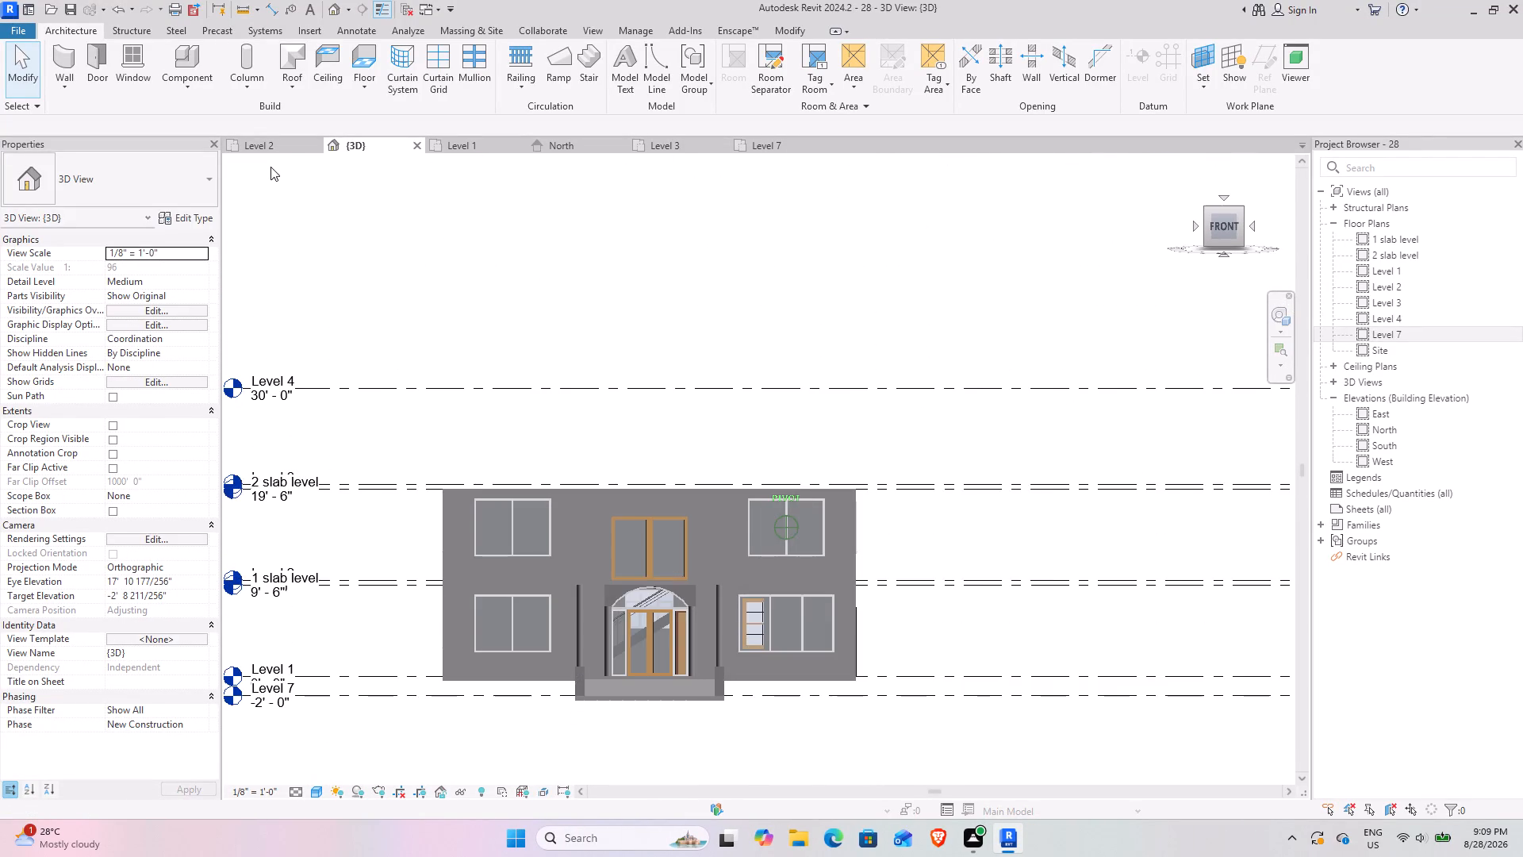
{"action": "left_click_drag", "start_coordinate": [270, 167], "coordinate": [306, 320]}
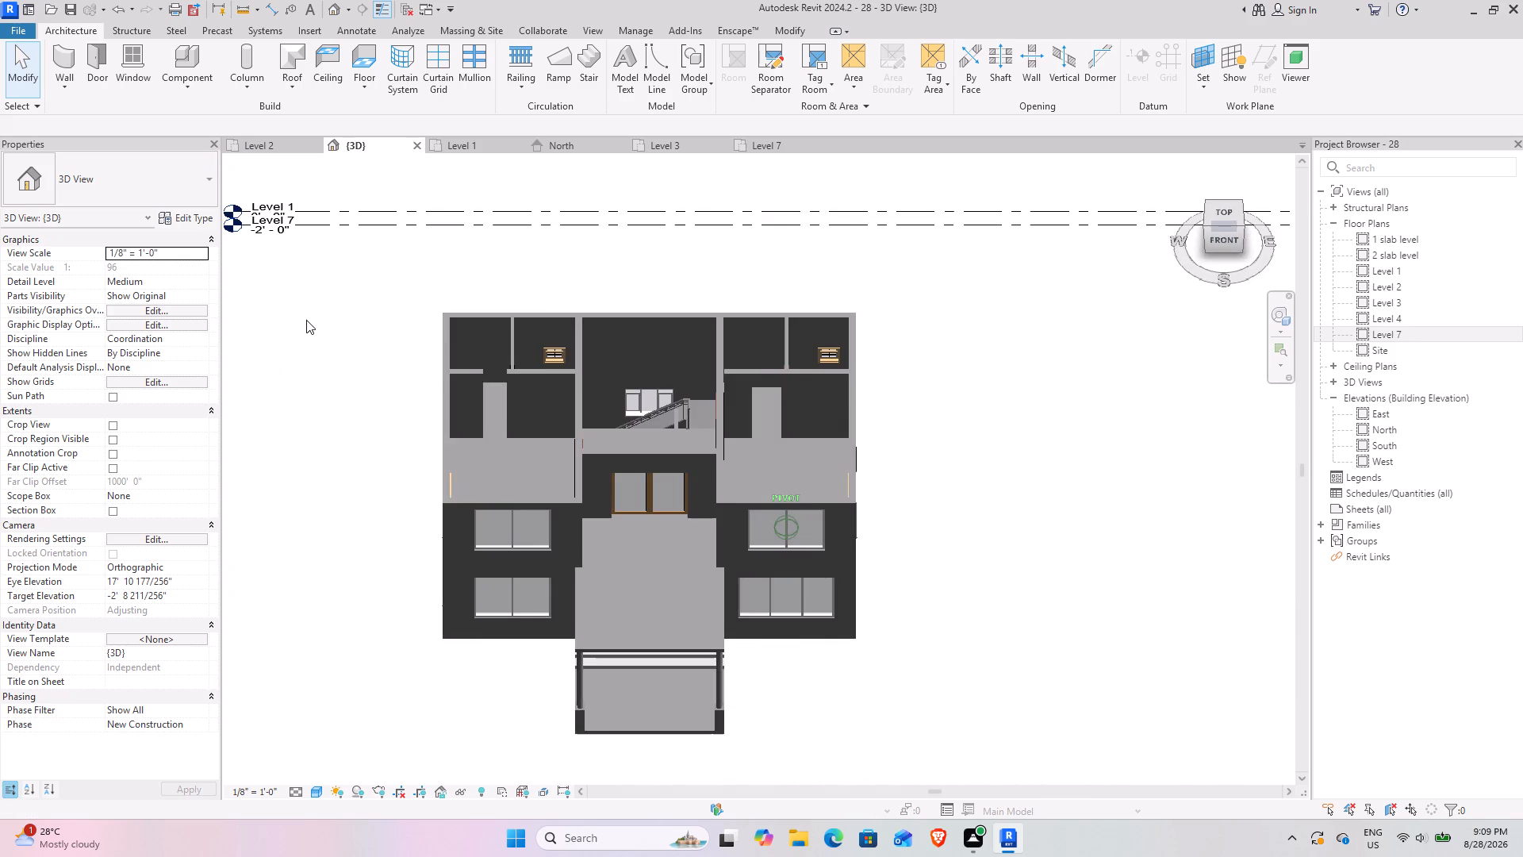
{"action": "left_click_drag", "start_coordinate": [306, 320], "coordinate": [1232, 197]}
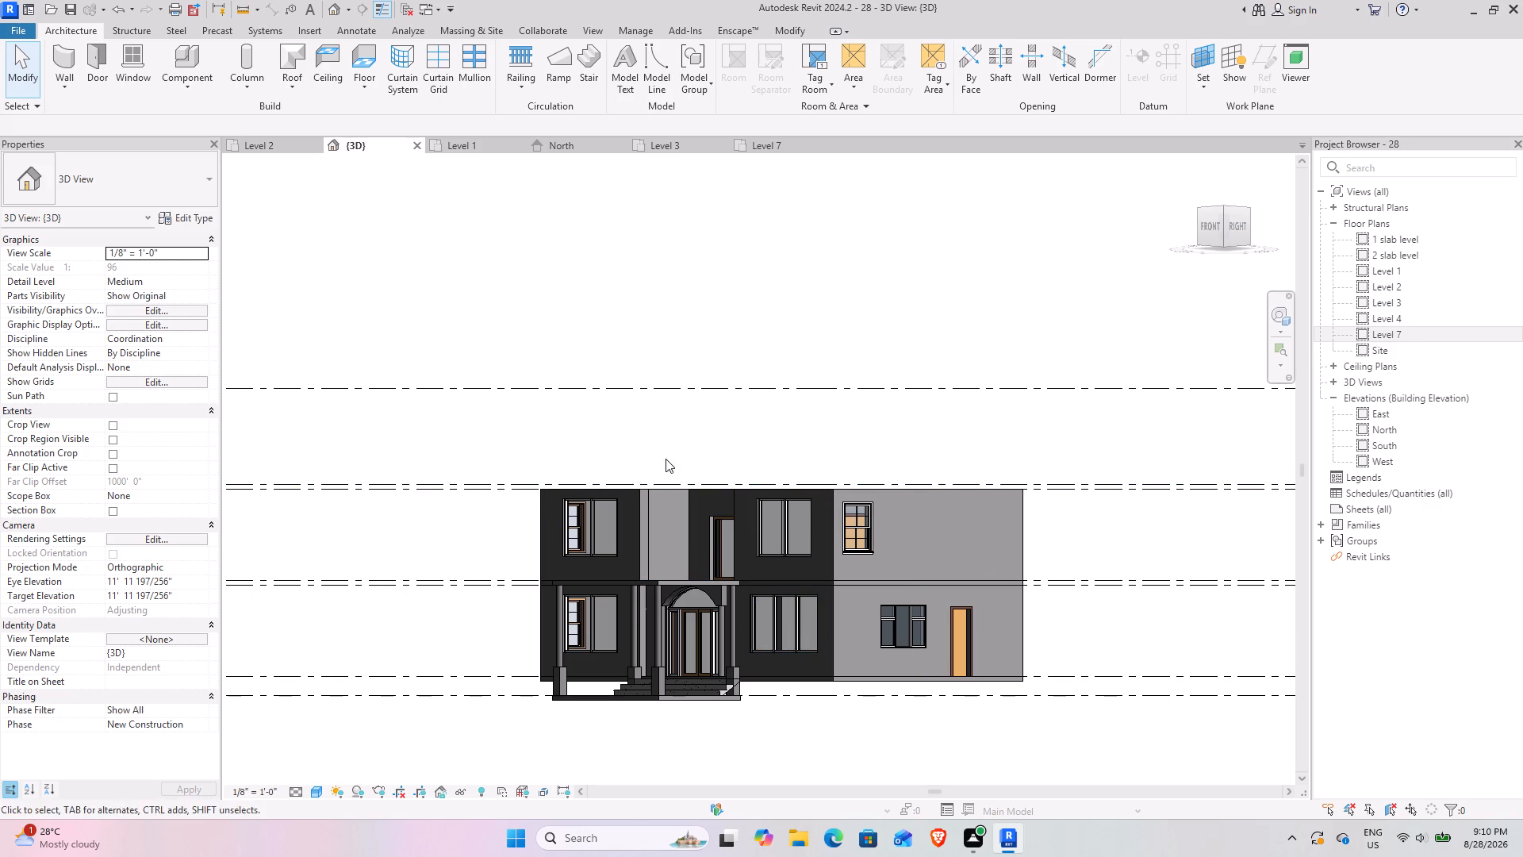
{"action": "scroll", "coordinate": [690, 394], "scroll_direction": "down", "scroll_amount": 3}
{"action": "left_click_drag", "start_coordinate": [1205, 216], "coordinate": [348, 268]}
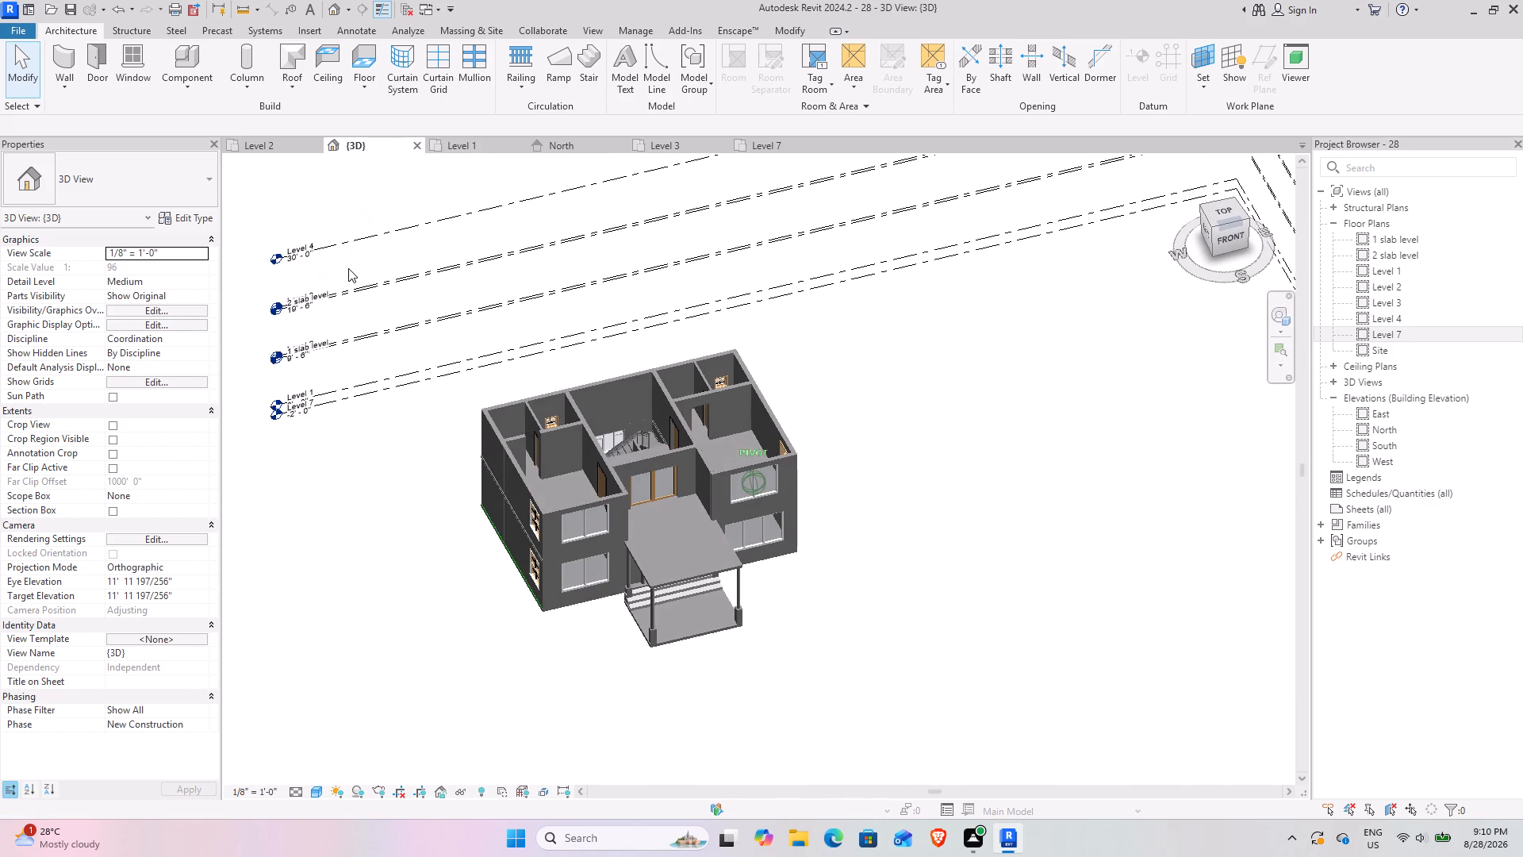
{"action": "left_click_drag", "start_coordinate": [348, 268], "coordinate": [227, 261]}
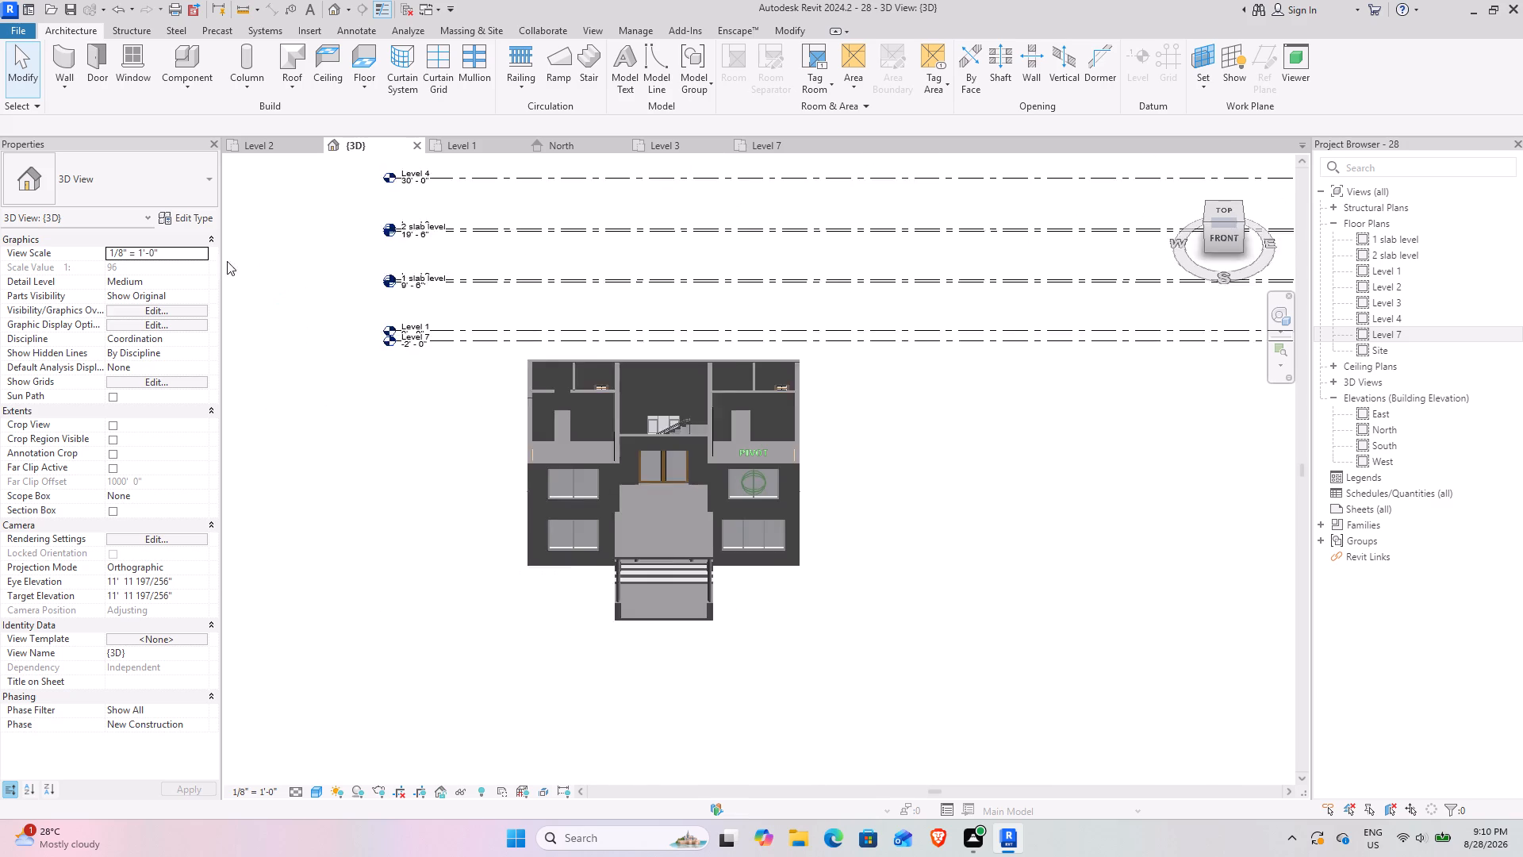
{"action": "left_click_drag", "start_coordinate": [227, 261], "coordinate": [1227, 208]}
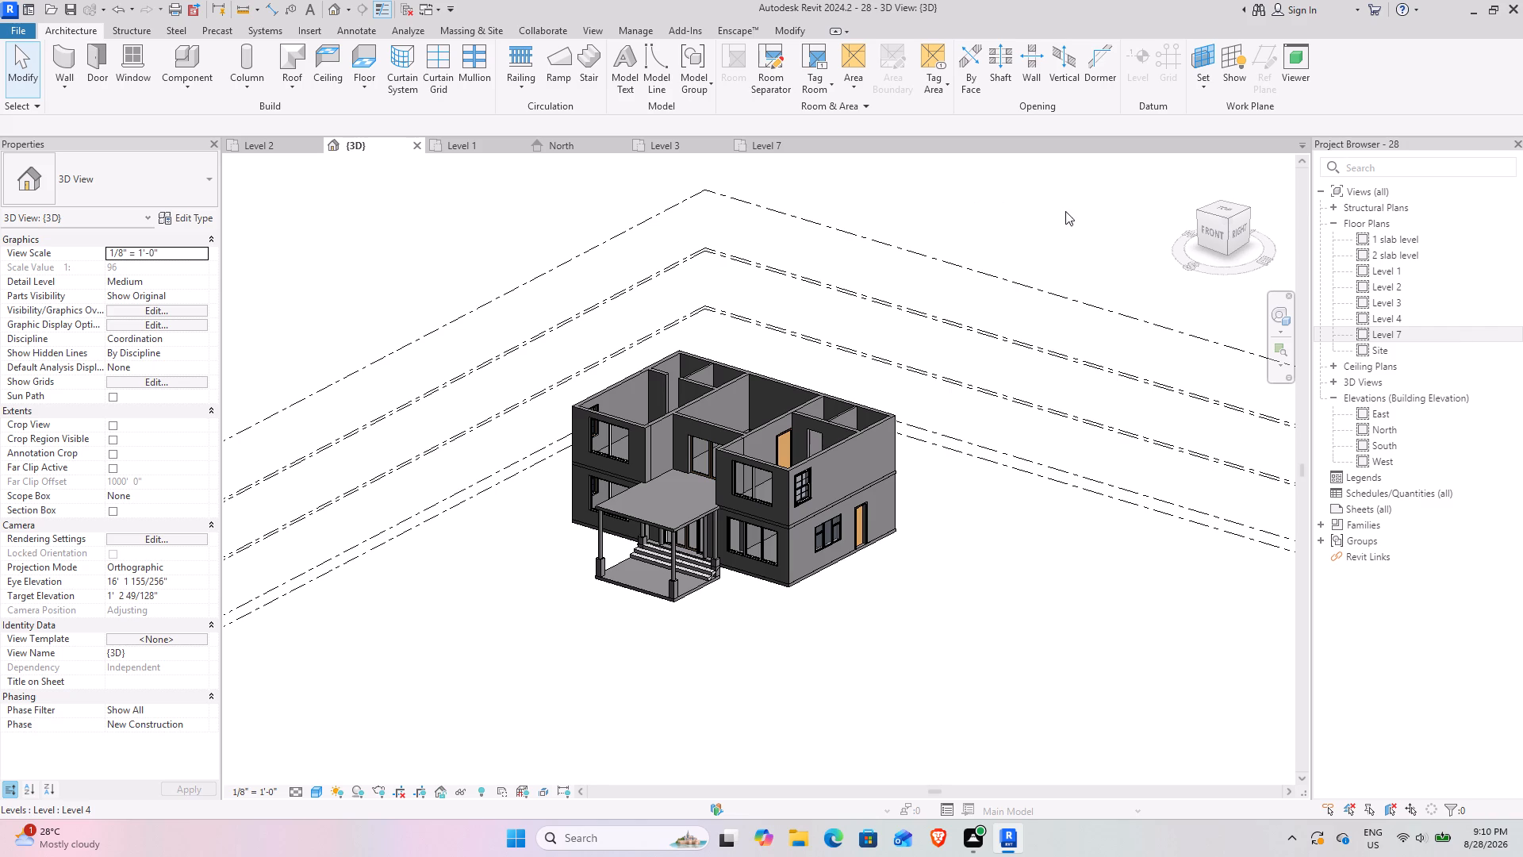
{"action": "scroll", "coordinate": [712, 484], "scroll_direction": "up", "scroll_amount": 5}
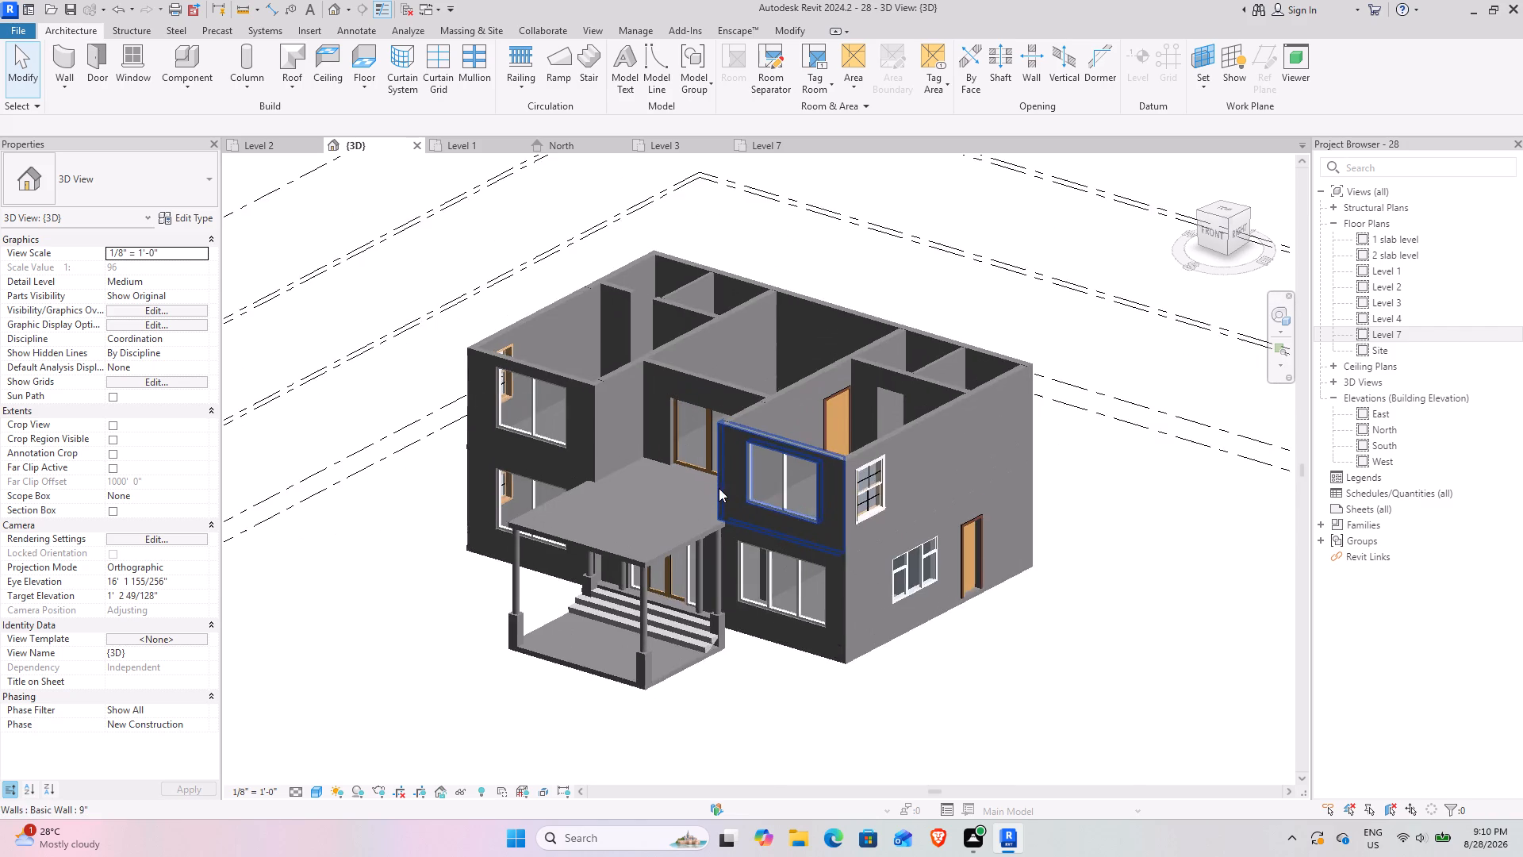
{"action": "middle_click_drag", "start_coordinate": [680, 488], "coordinate": [738, 472]}
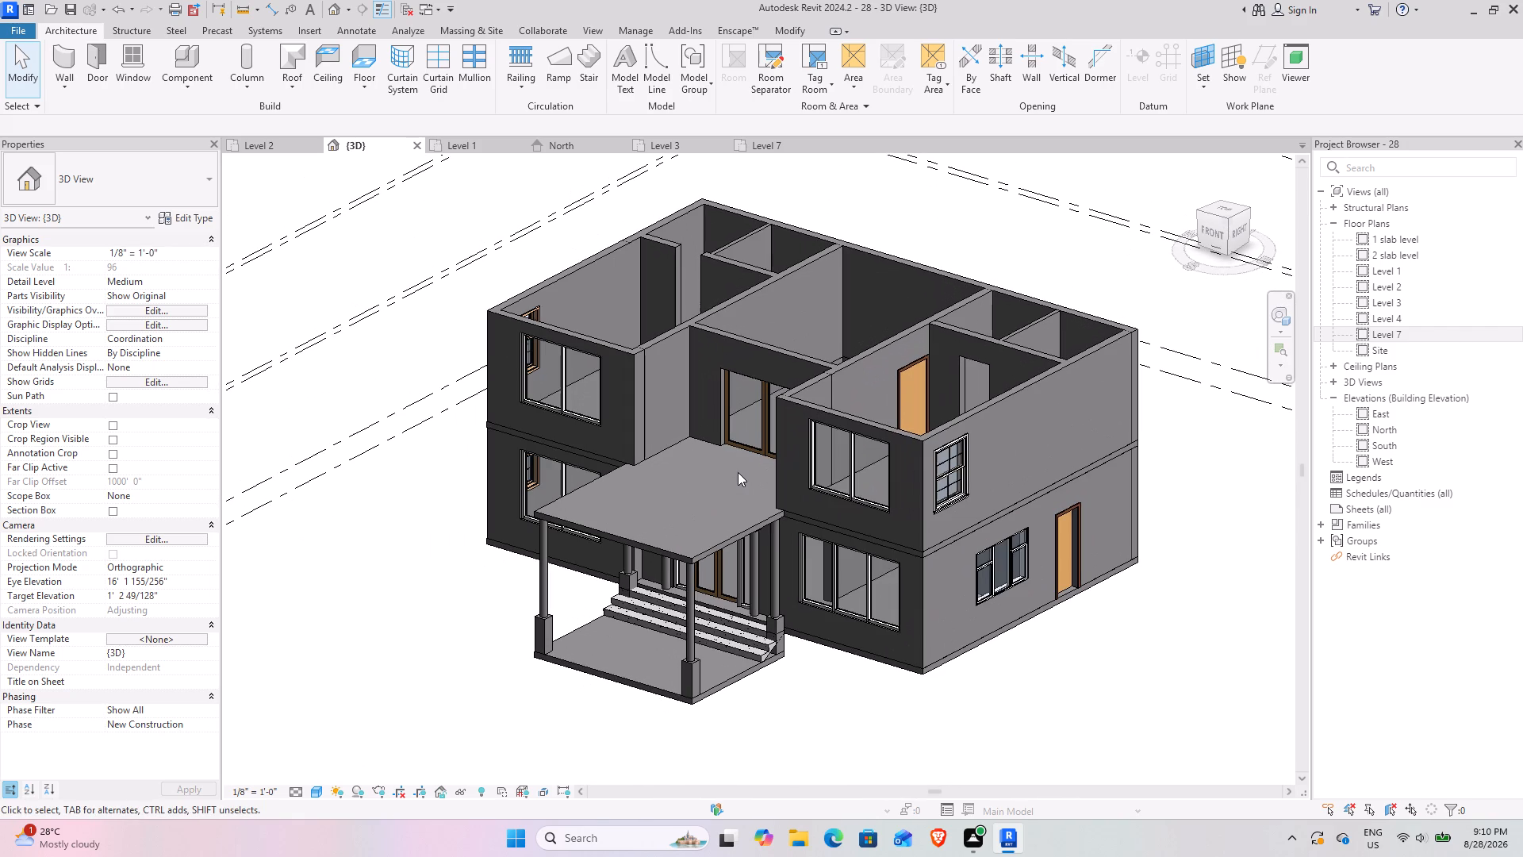
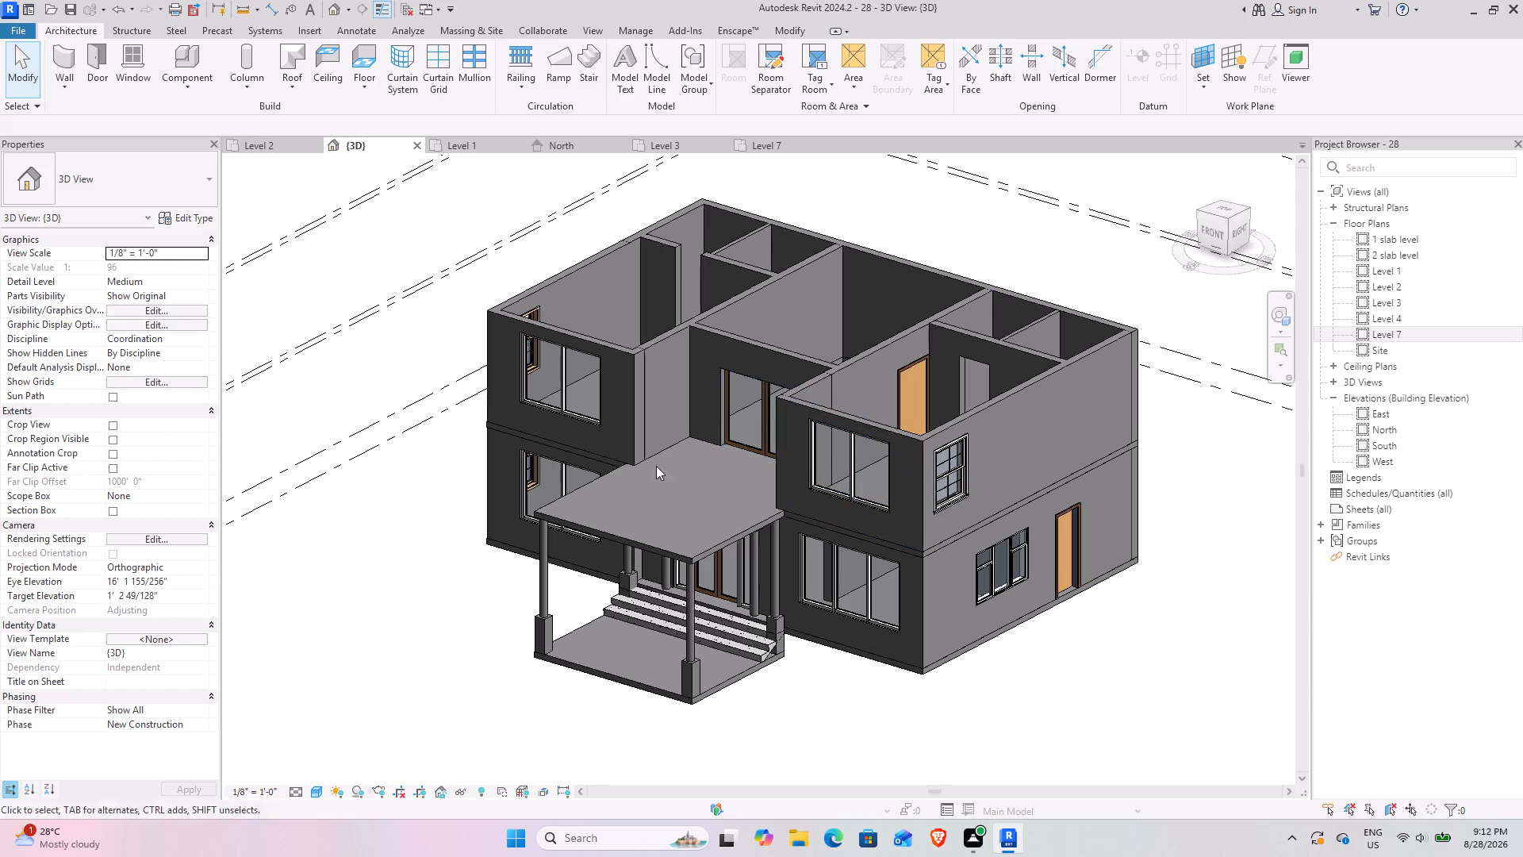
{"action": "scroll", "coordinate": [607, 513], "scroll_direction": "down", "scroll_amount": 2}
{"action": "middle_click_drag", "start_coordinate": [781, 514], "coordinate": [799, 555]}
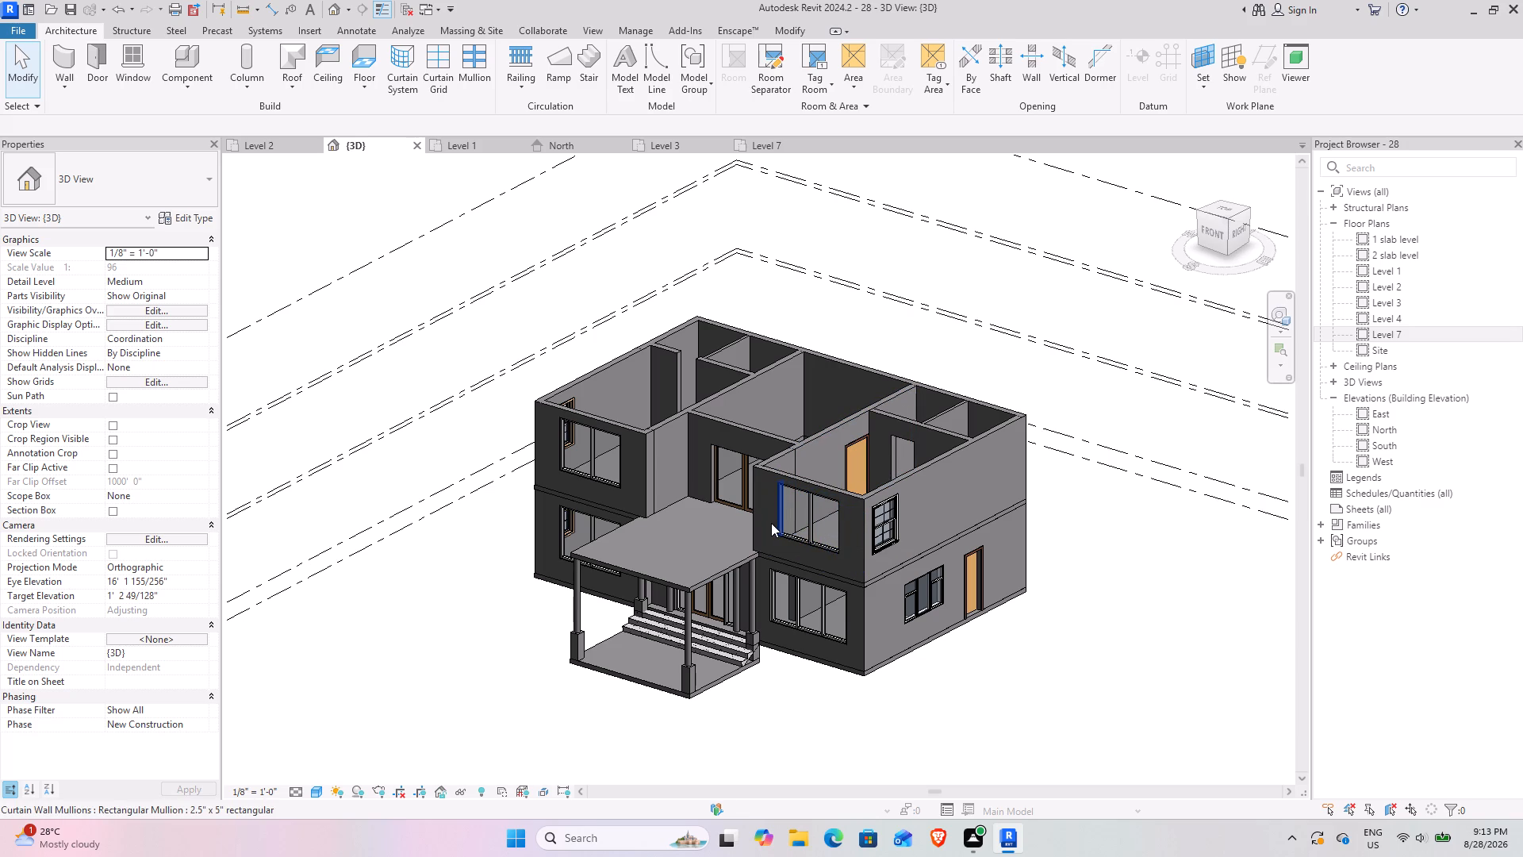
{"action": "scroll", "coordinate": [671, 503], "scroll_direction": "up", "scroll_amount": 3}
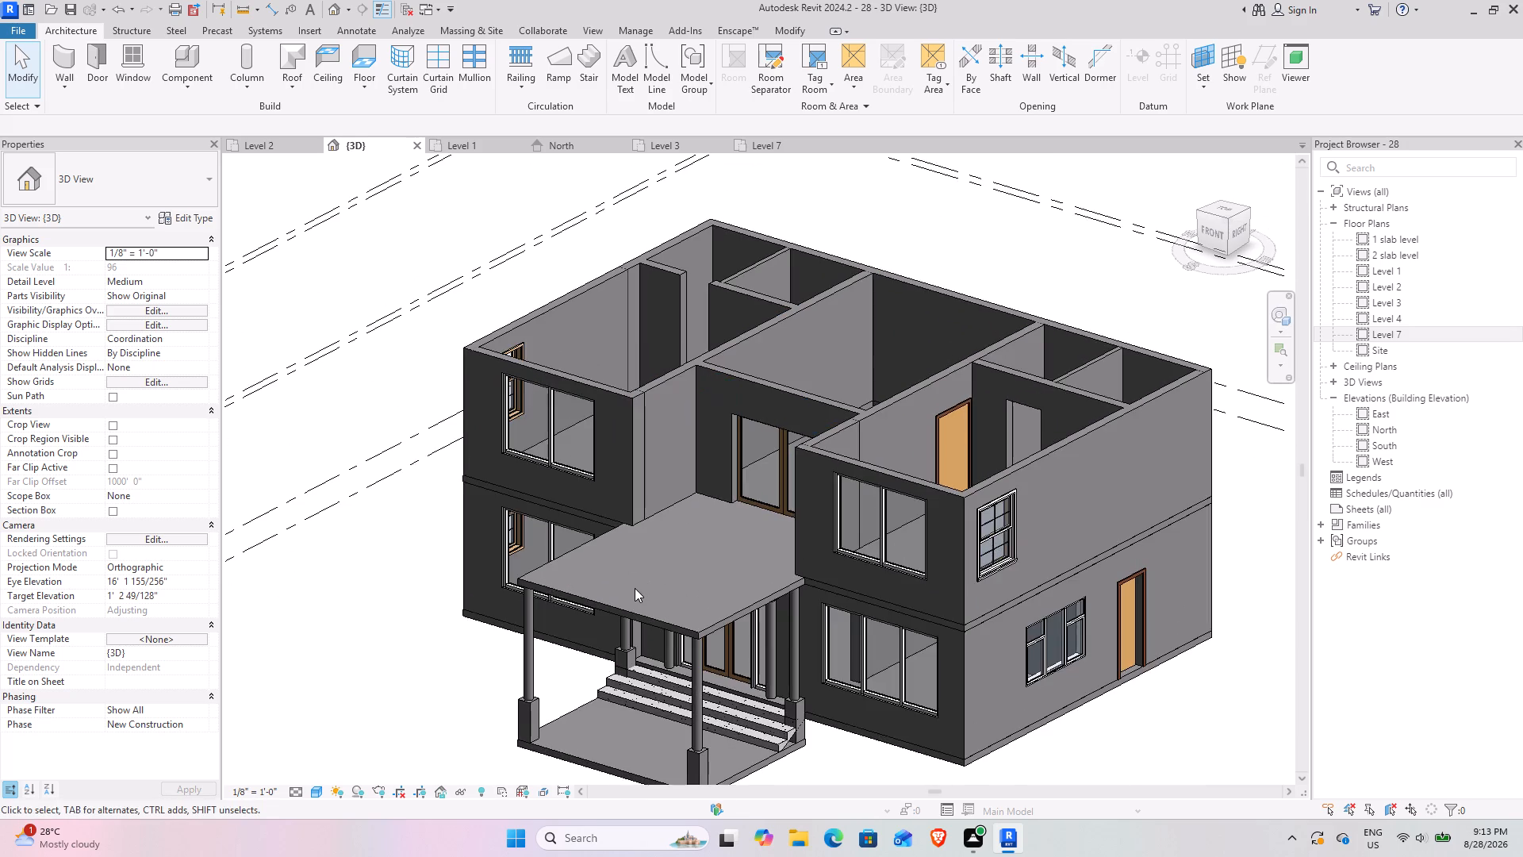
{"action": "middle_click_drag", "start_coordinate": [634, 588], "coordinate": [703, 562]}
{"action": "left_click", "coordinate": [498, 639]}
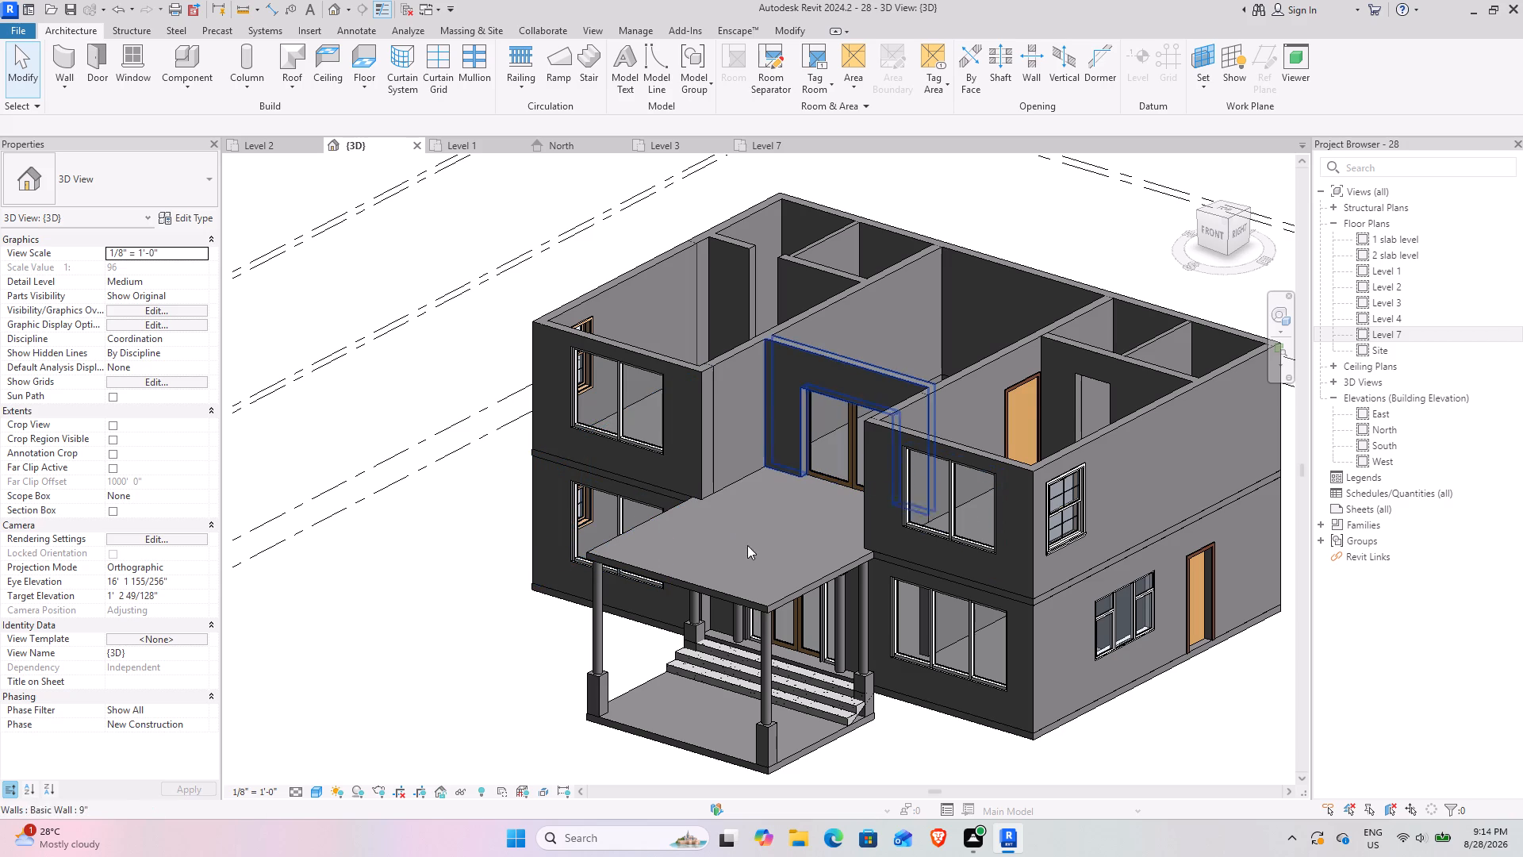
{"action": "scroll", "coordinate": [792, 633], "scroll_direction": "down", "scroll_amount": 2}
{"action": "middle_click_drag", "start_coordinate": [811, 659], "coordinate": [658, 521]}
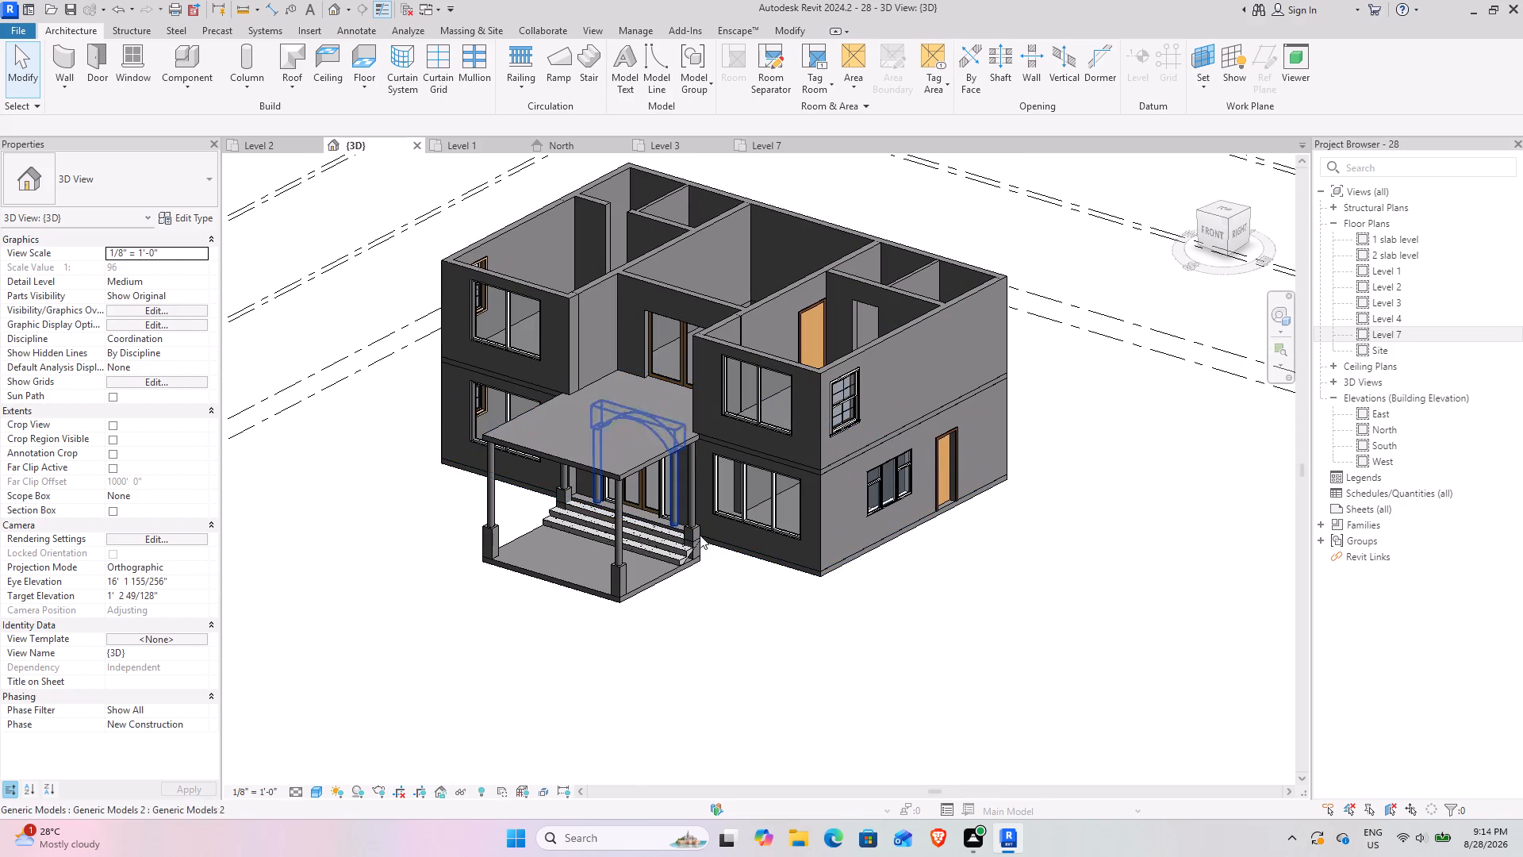
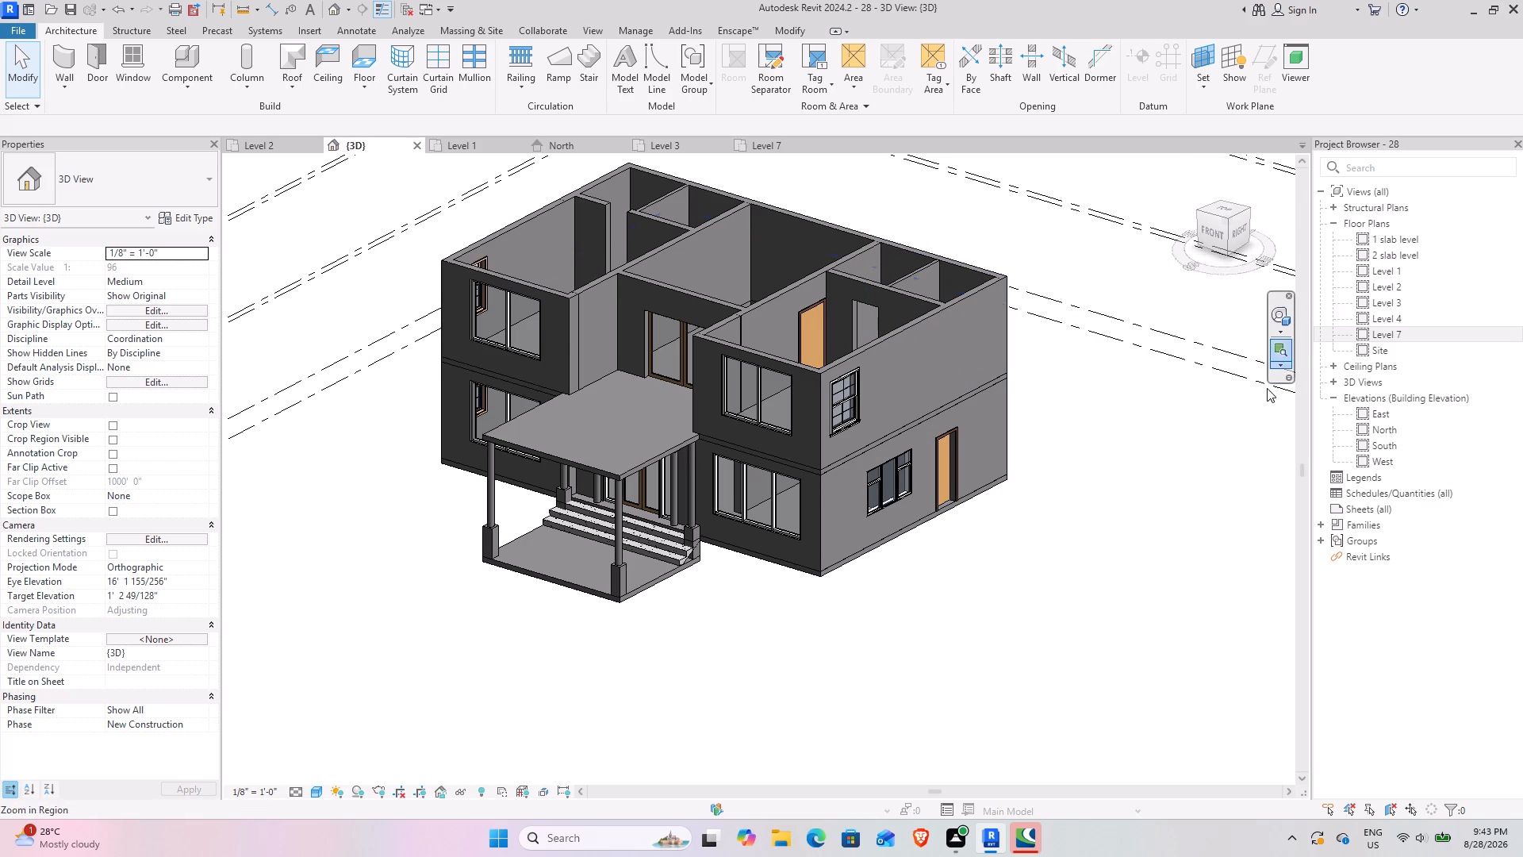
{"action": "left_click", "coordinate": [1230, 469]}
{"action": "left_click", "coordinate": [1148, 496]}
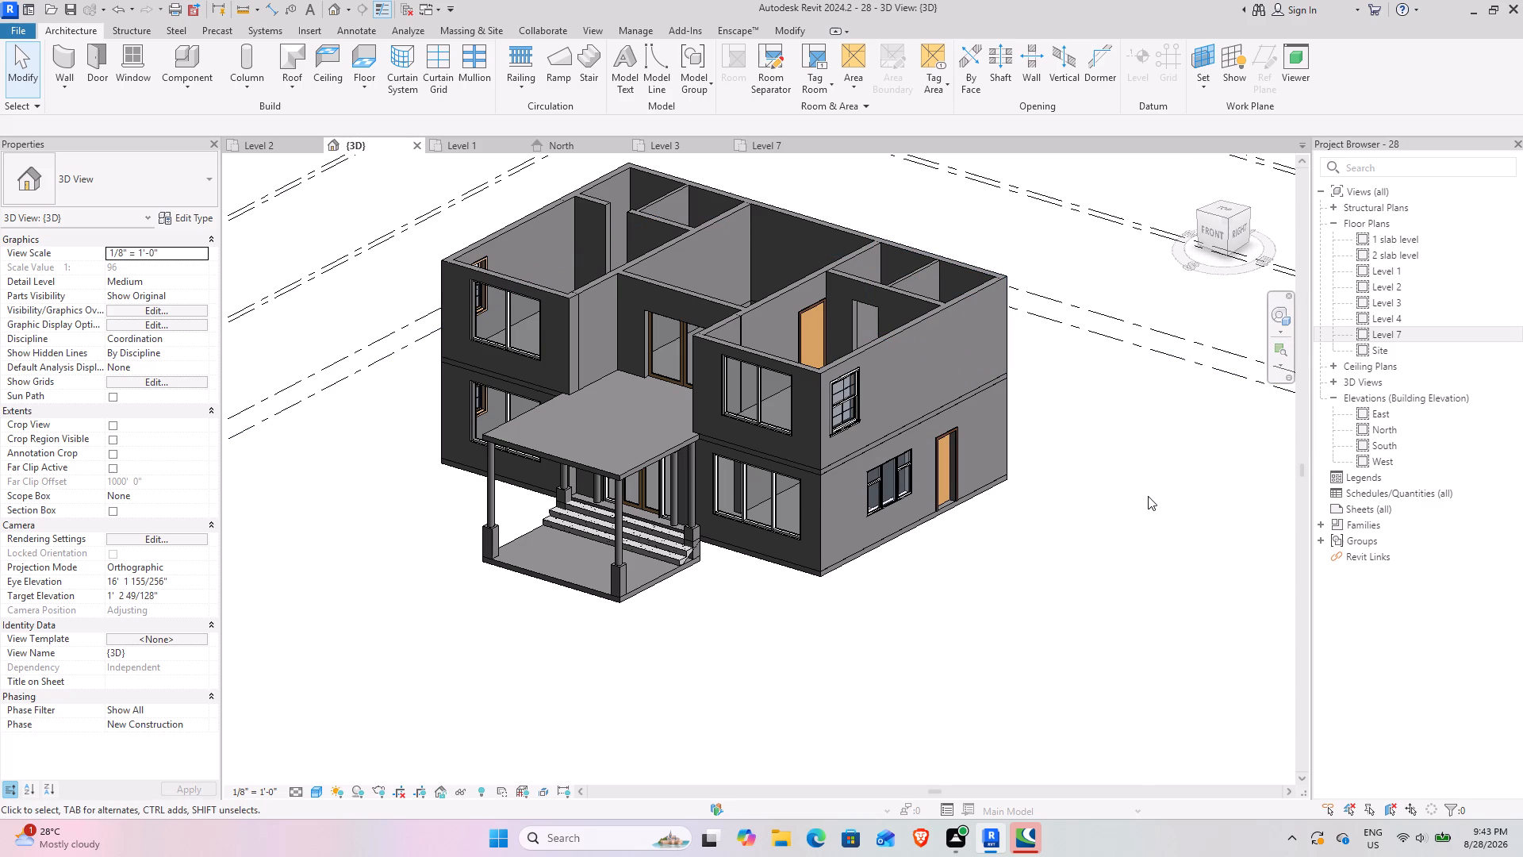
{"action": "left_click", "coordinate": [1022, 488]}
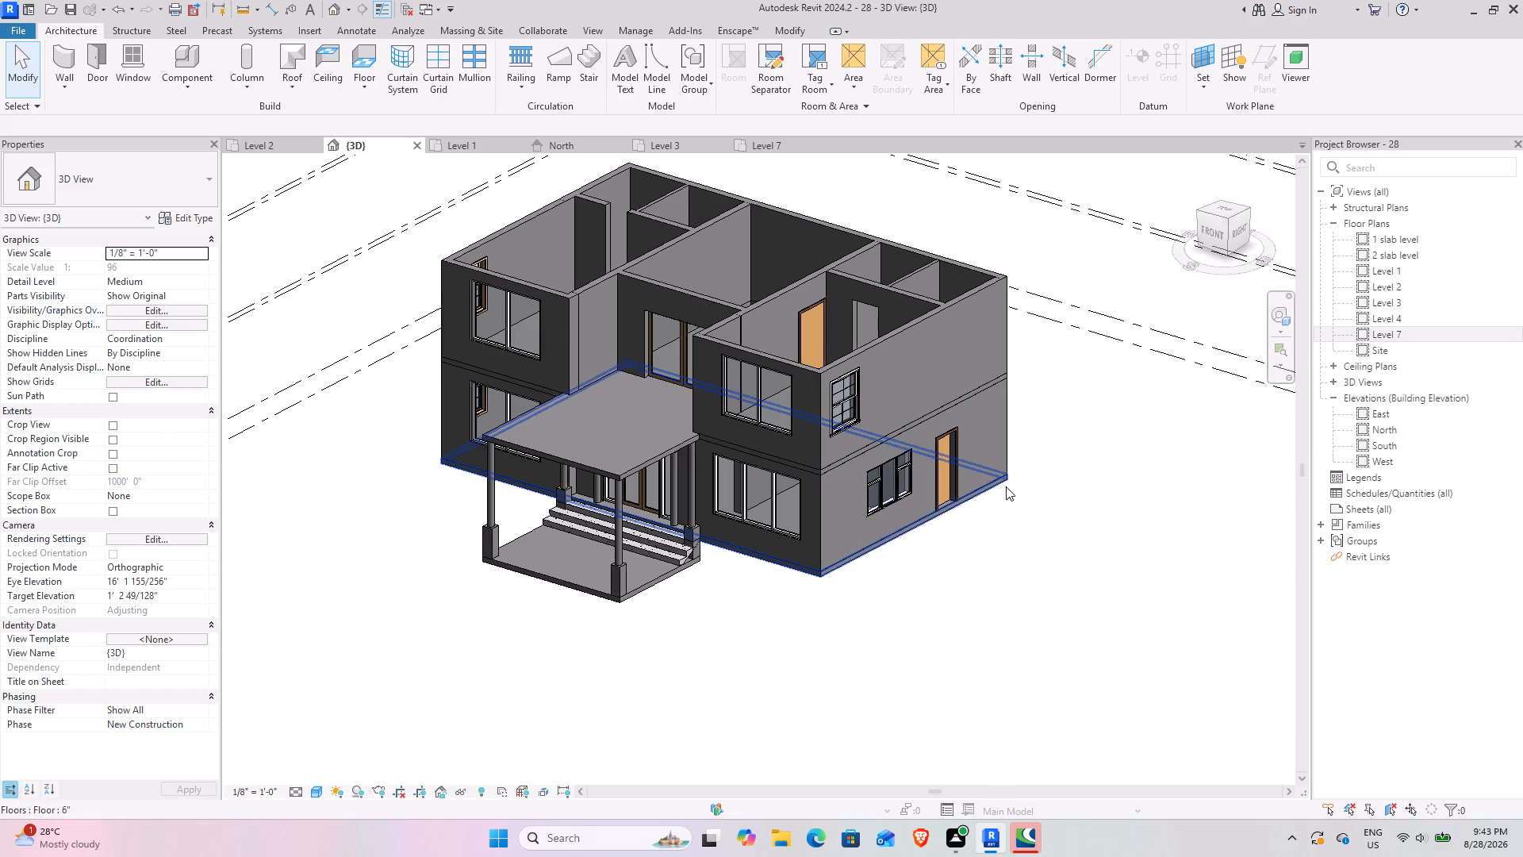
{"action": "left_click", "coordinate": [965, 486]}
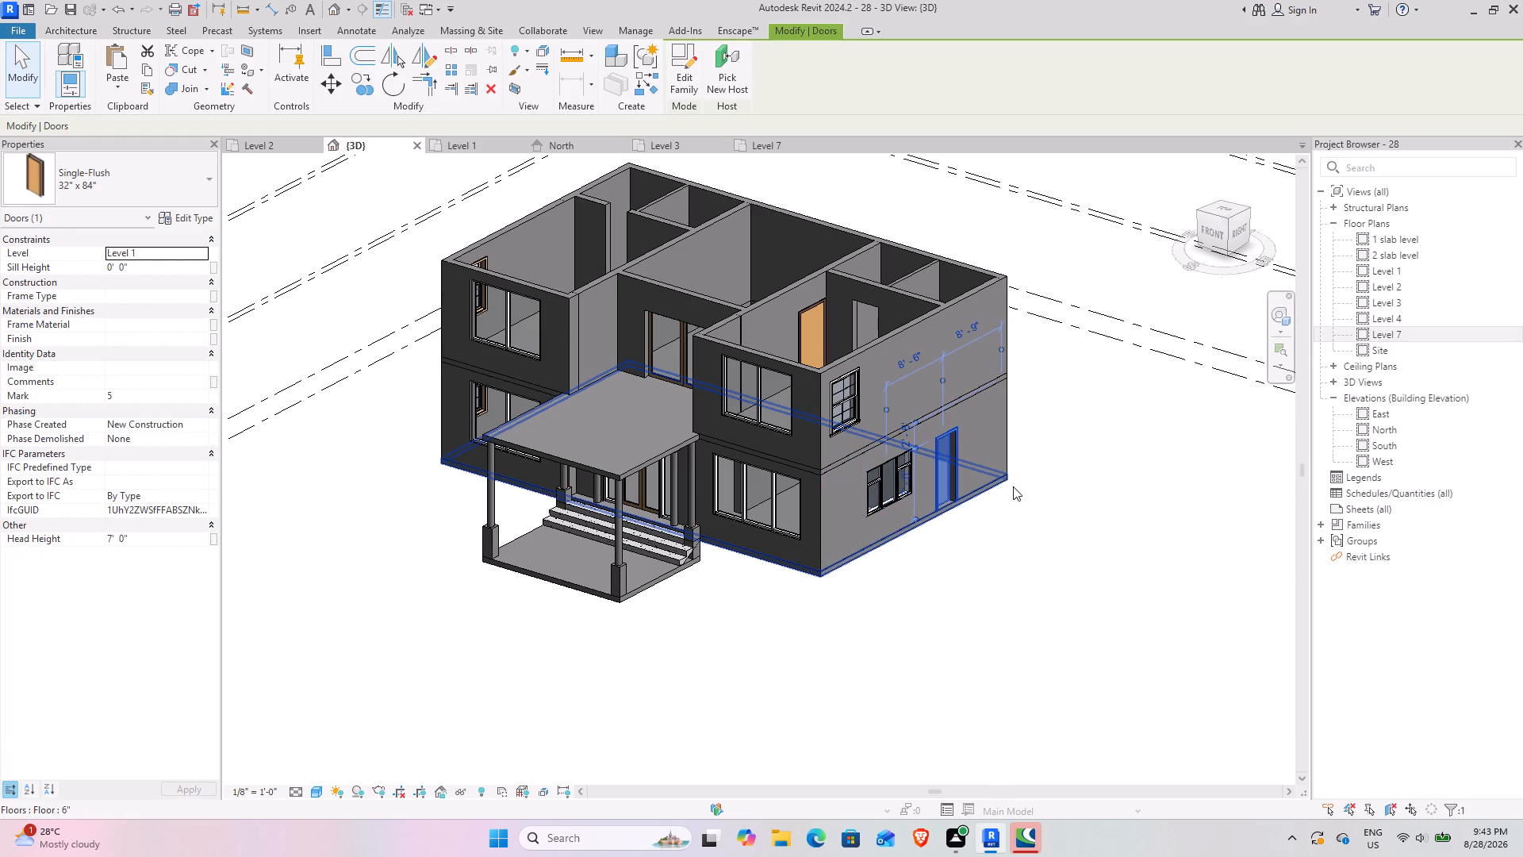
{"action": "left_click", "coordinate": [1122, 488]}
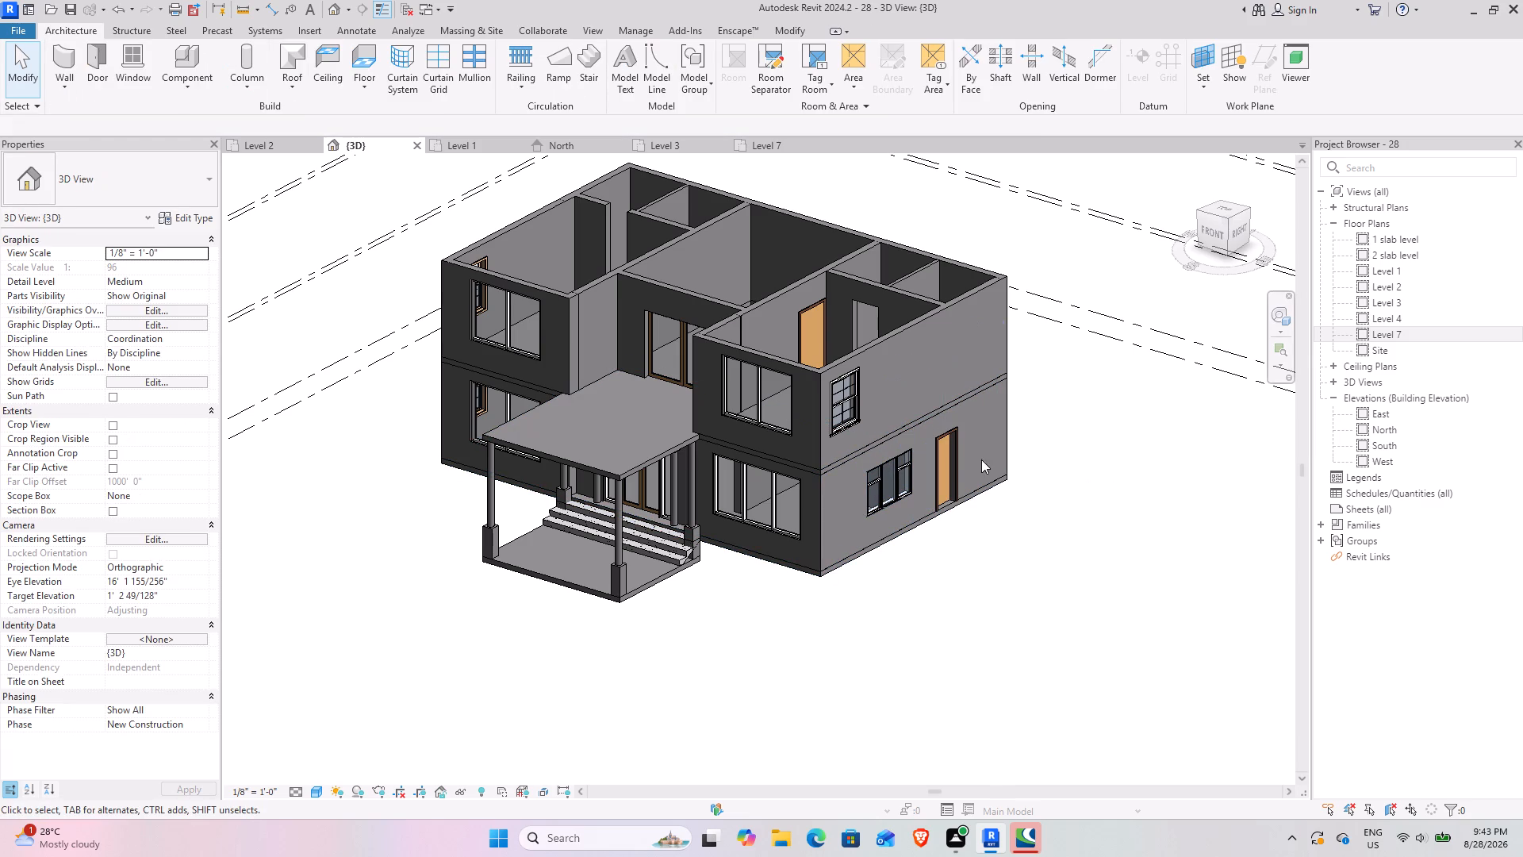
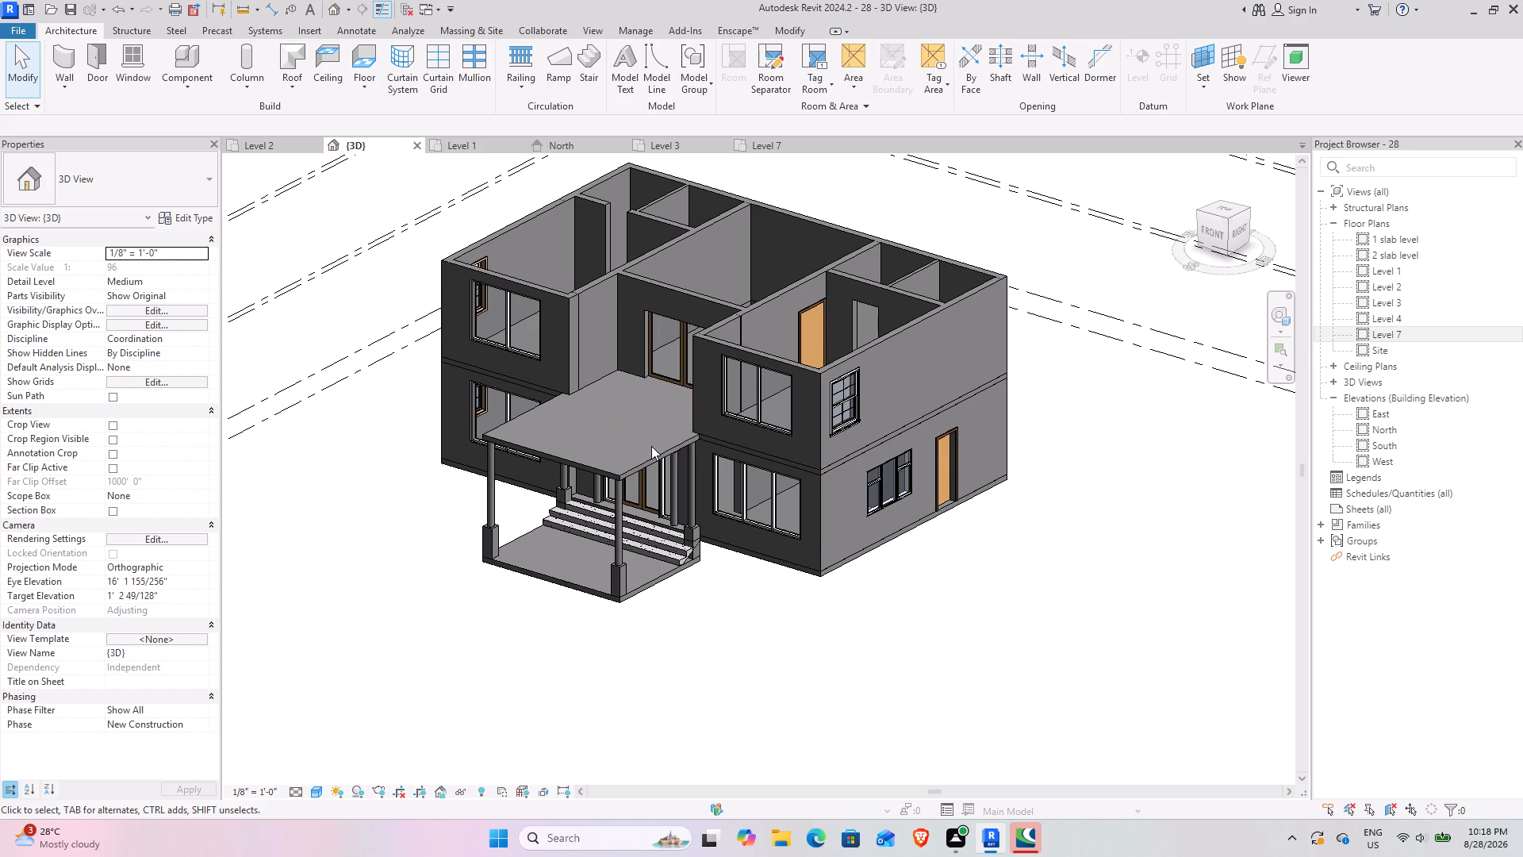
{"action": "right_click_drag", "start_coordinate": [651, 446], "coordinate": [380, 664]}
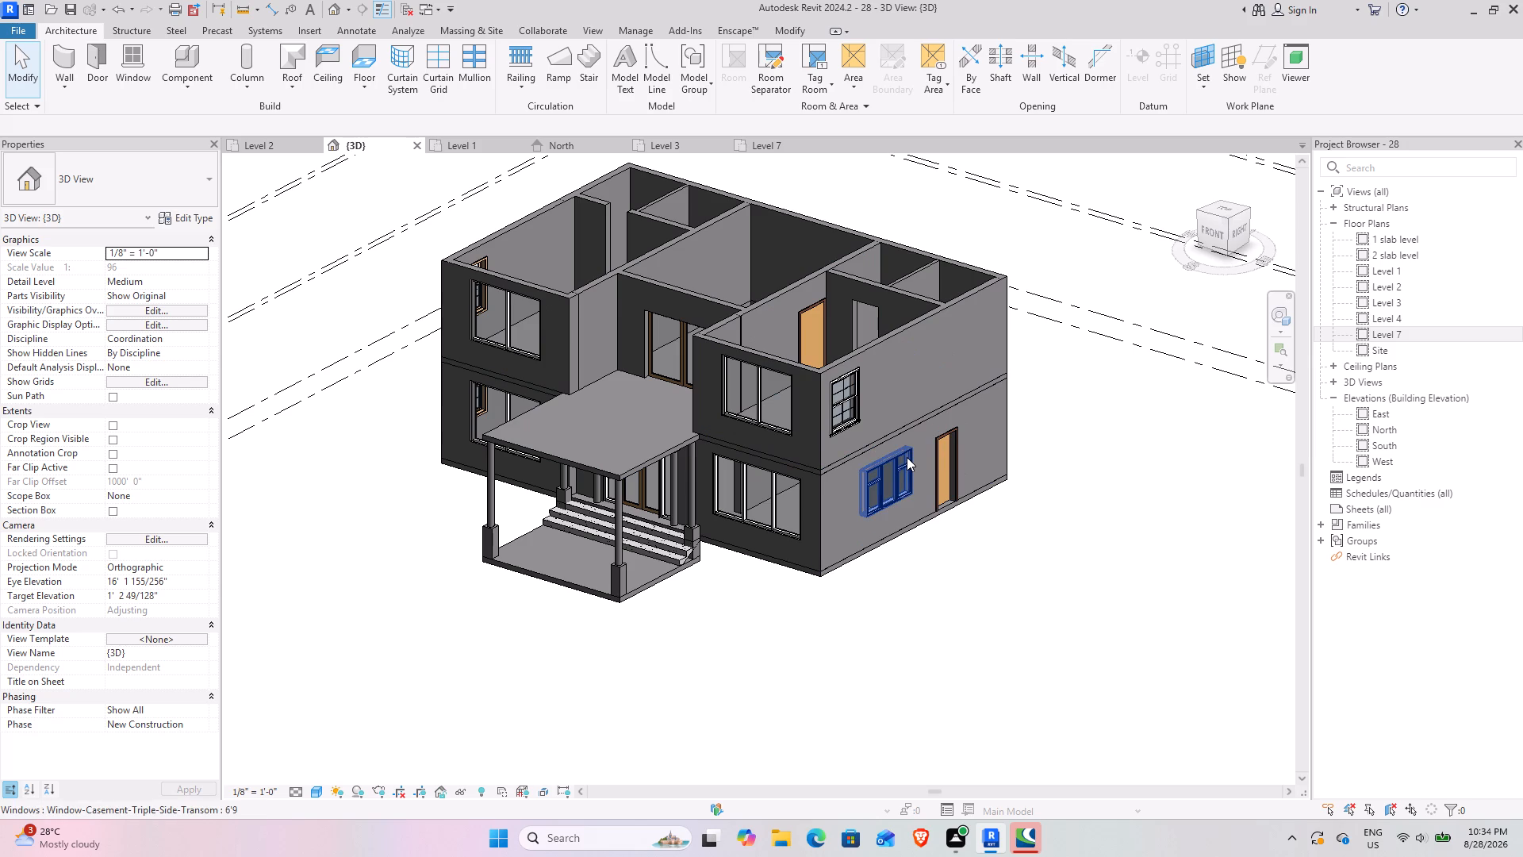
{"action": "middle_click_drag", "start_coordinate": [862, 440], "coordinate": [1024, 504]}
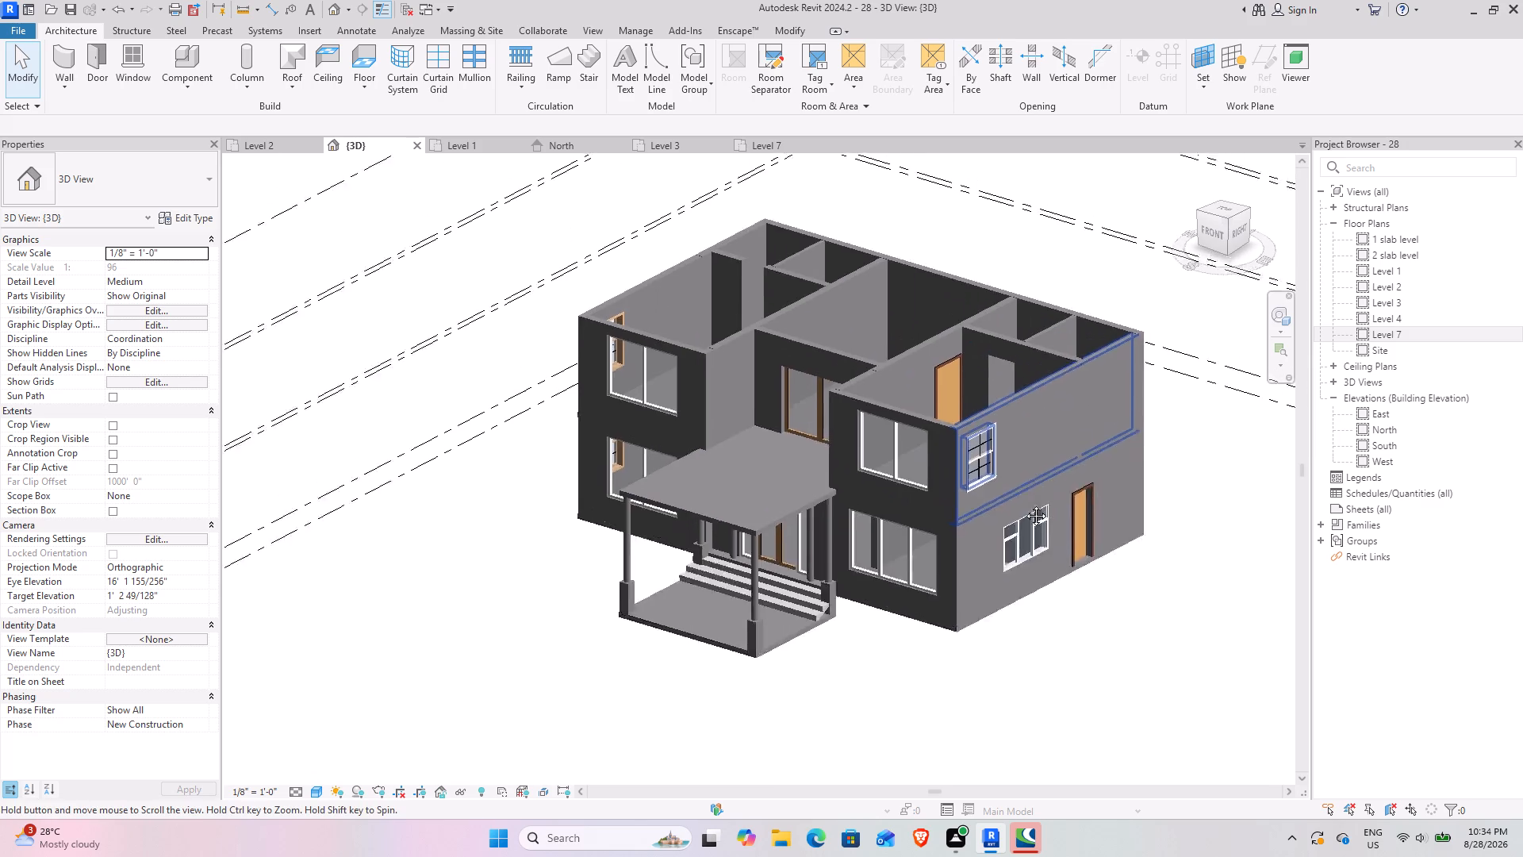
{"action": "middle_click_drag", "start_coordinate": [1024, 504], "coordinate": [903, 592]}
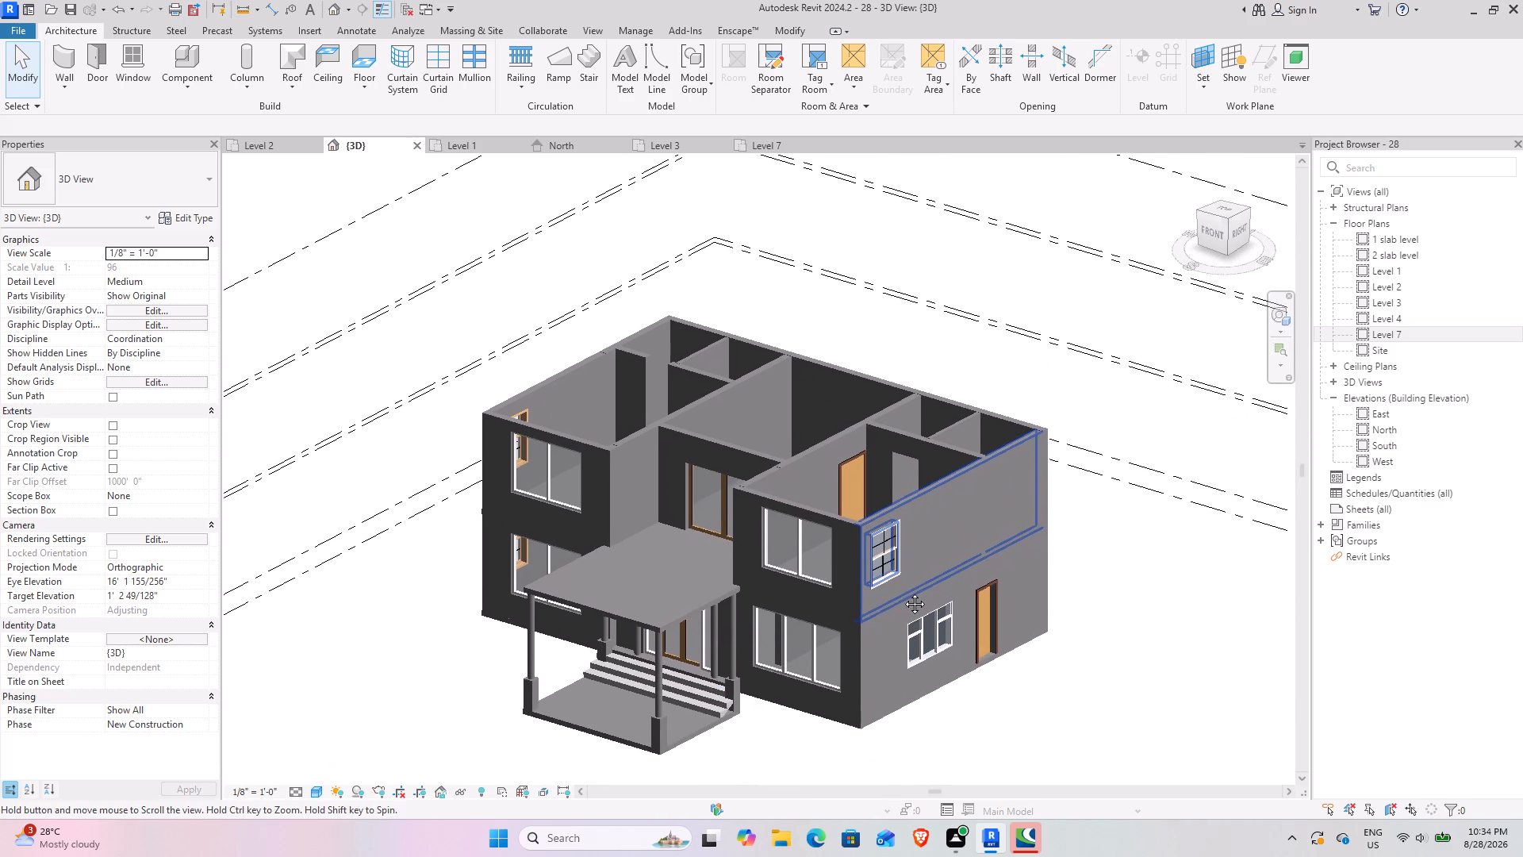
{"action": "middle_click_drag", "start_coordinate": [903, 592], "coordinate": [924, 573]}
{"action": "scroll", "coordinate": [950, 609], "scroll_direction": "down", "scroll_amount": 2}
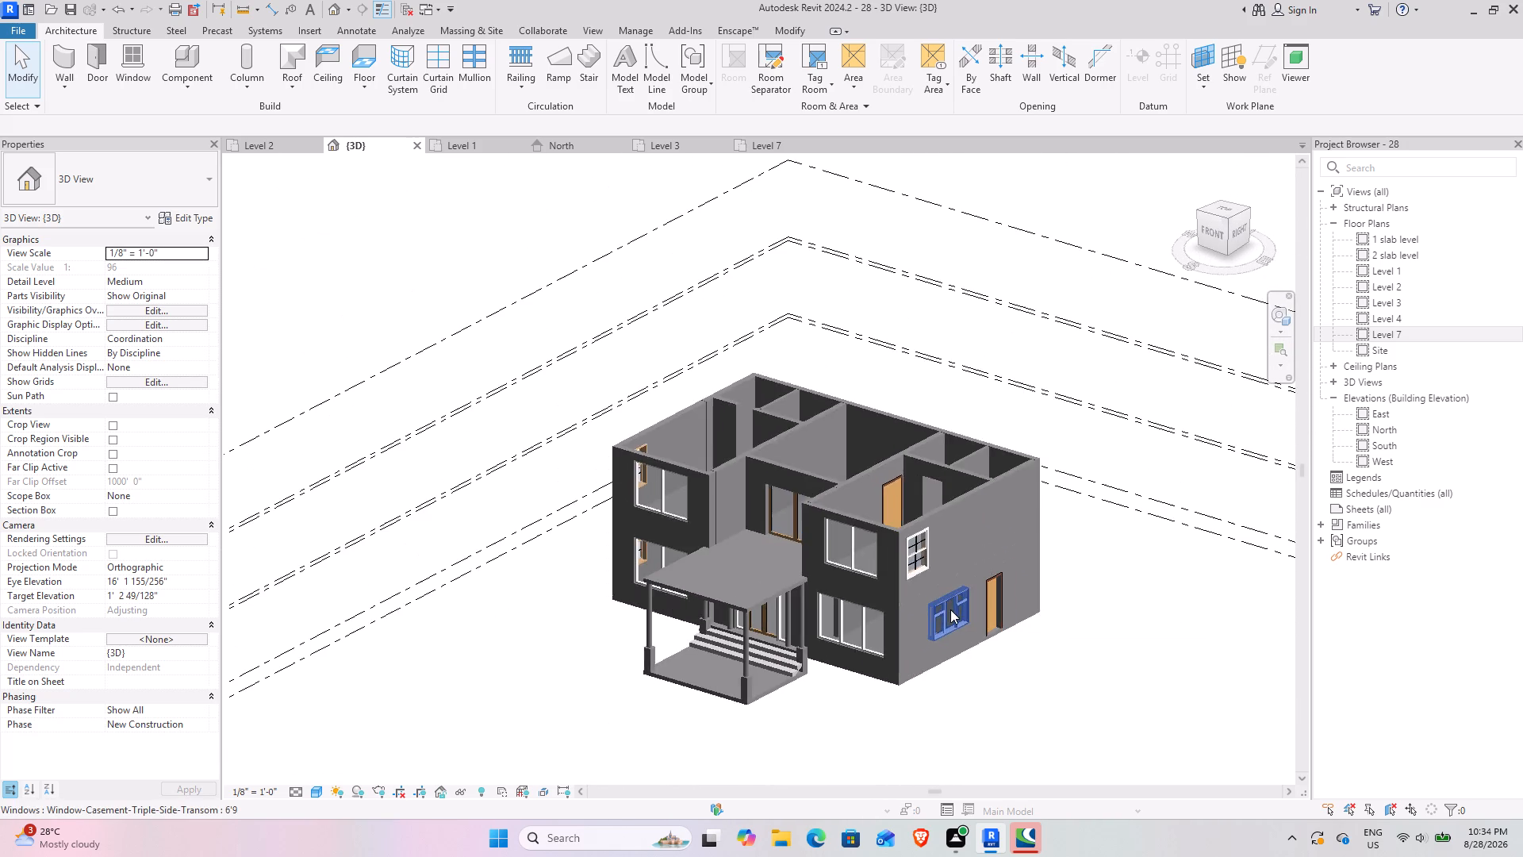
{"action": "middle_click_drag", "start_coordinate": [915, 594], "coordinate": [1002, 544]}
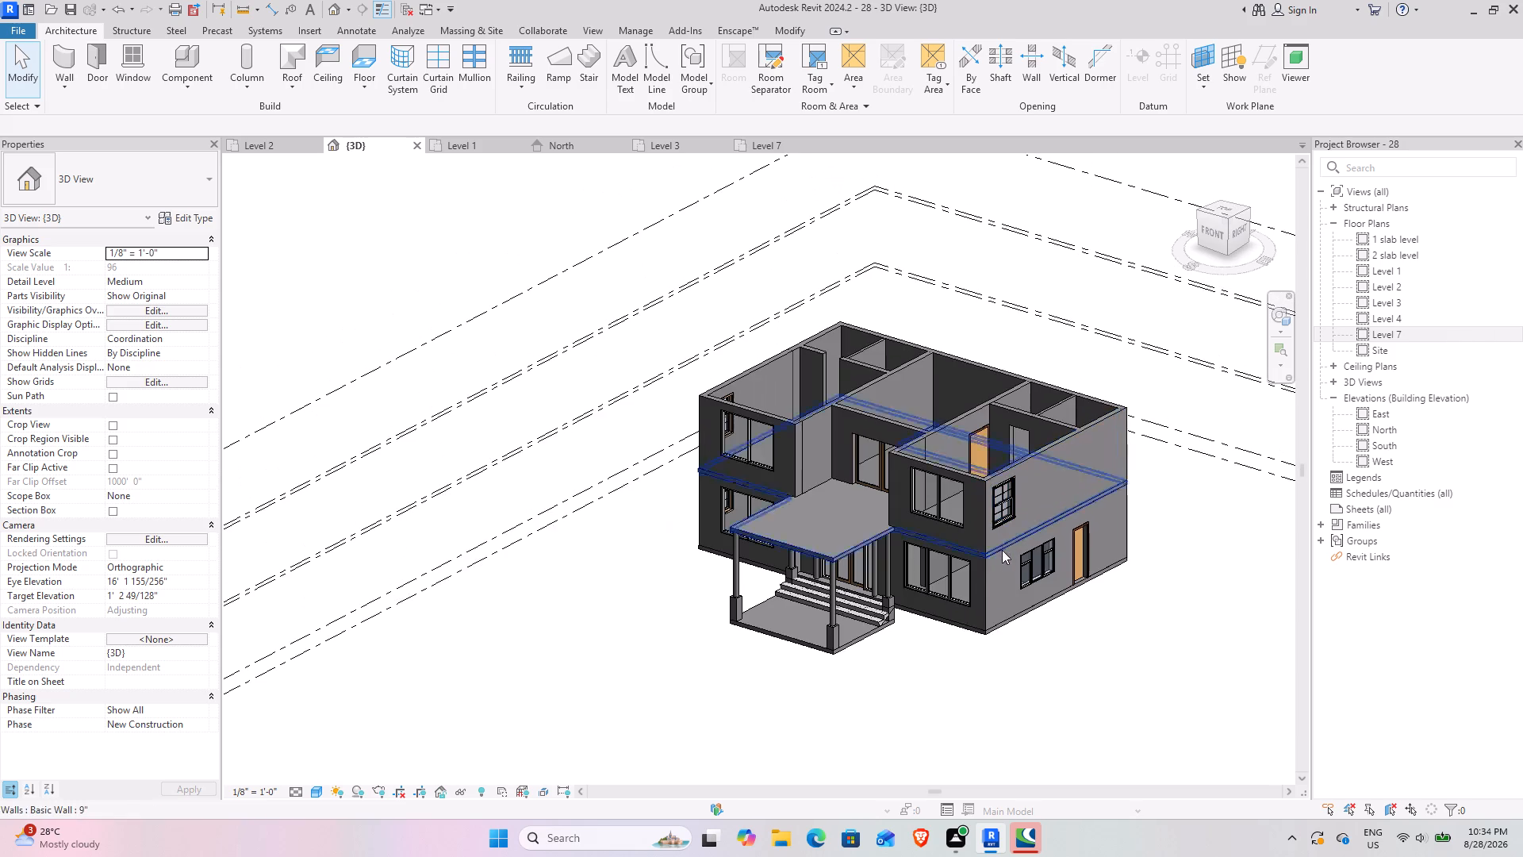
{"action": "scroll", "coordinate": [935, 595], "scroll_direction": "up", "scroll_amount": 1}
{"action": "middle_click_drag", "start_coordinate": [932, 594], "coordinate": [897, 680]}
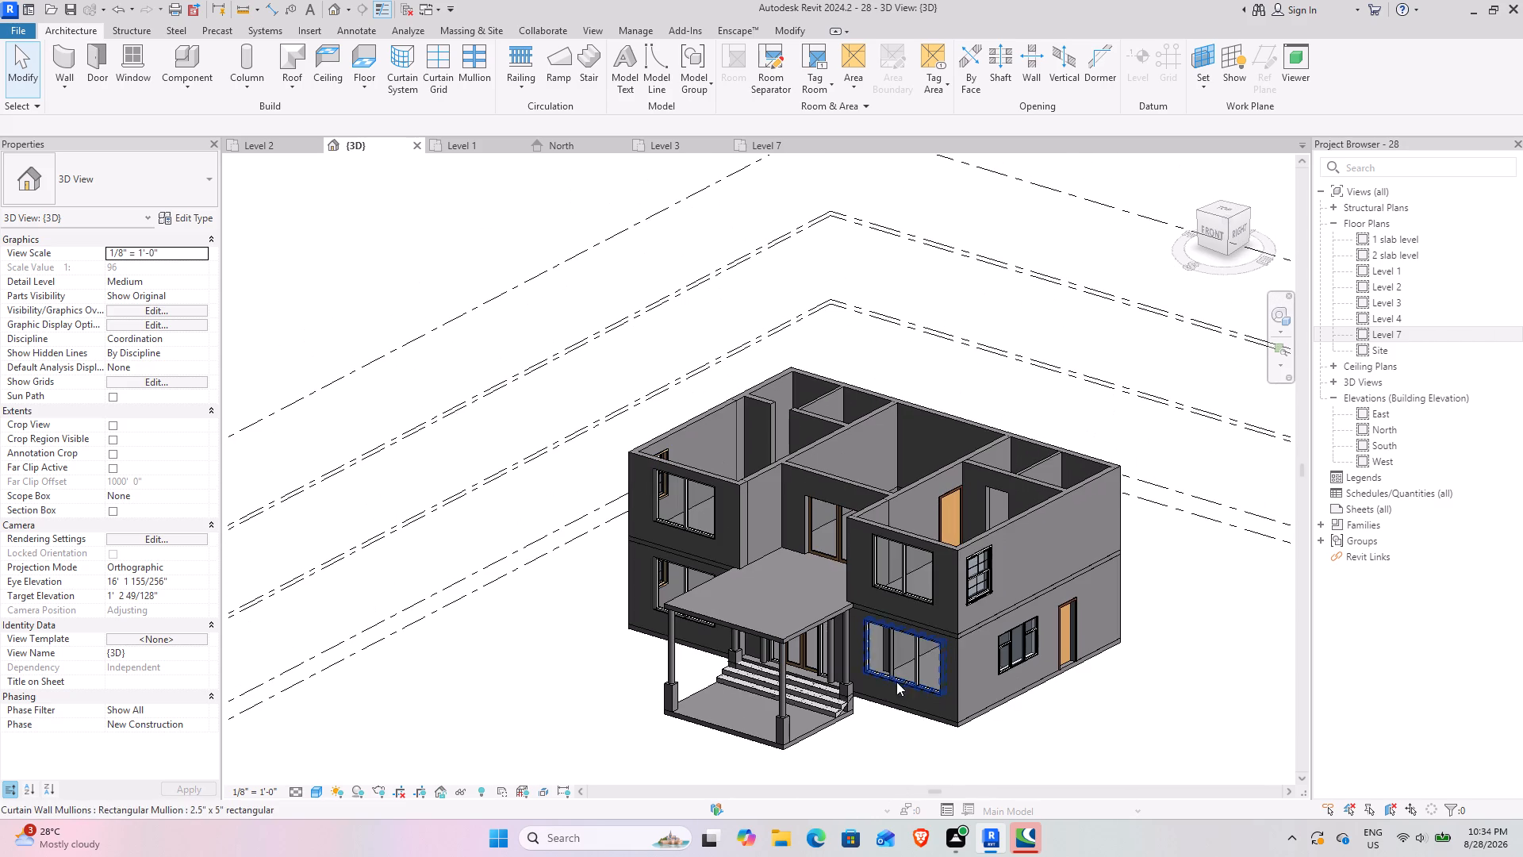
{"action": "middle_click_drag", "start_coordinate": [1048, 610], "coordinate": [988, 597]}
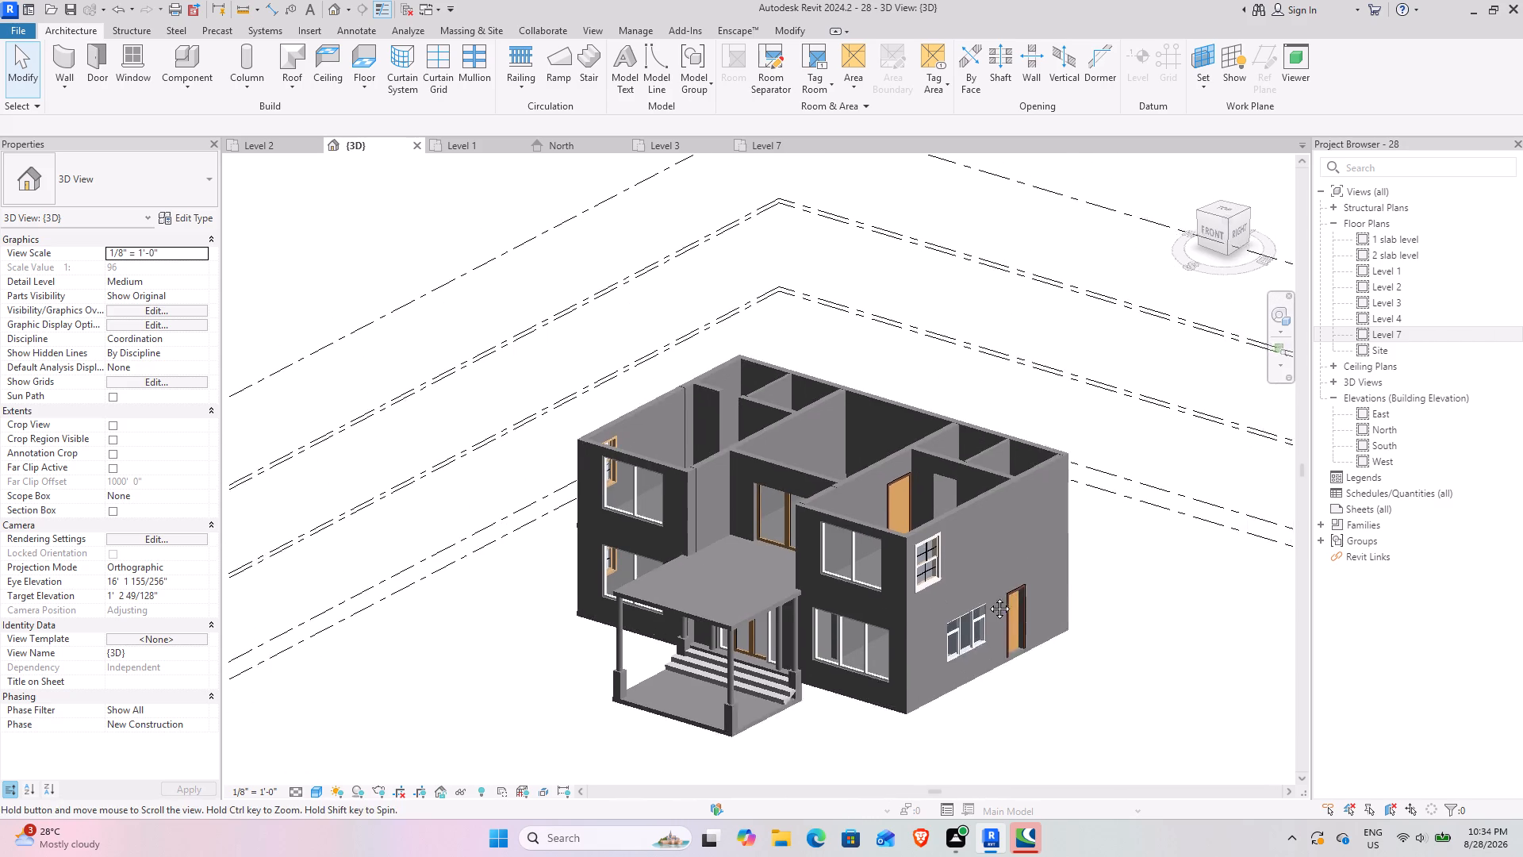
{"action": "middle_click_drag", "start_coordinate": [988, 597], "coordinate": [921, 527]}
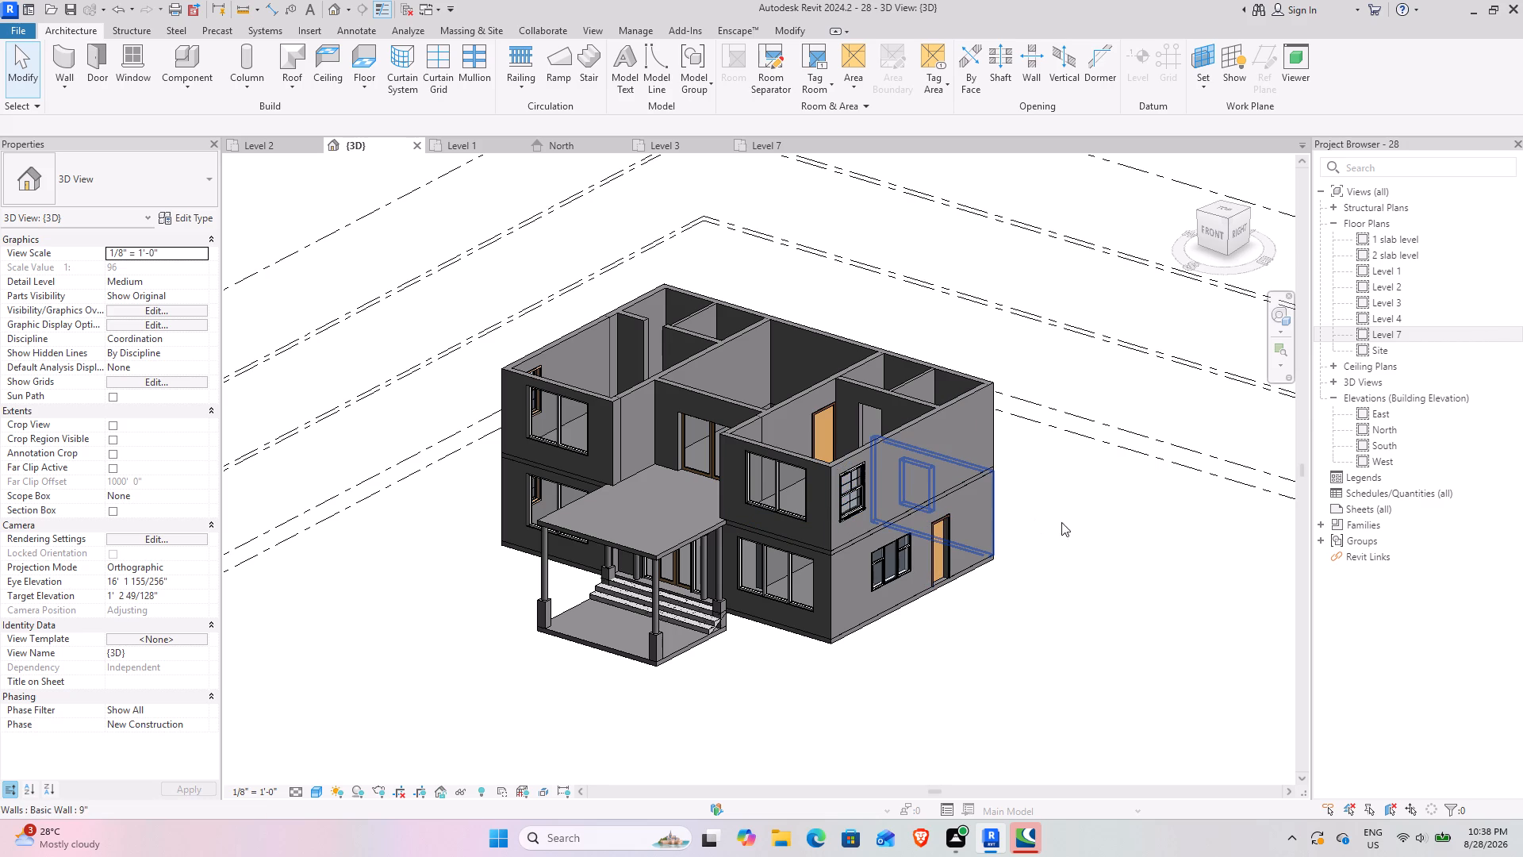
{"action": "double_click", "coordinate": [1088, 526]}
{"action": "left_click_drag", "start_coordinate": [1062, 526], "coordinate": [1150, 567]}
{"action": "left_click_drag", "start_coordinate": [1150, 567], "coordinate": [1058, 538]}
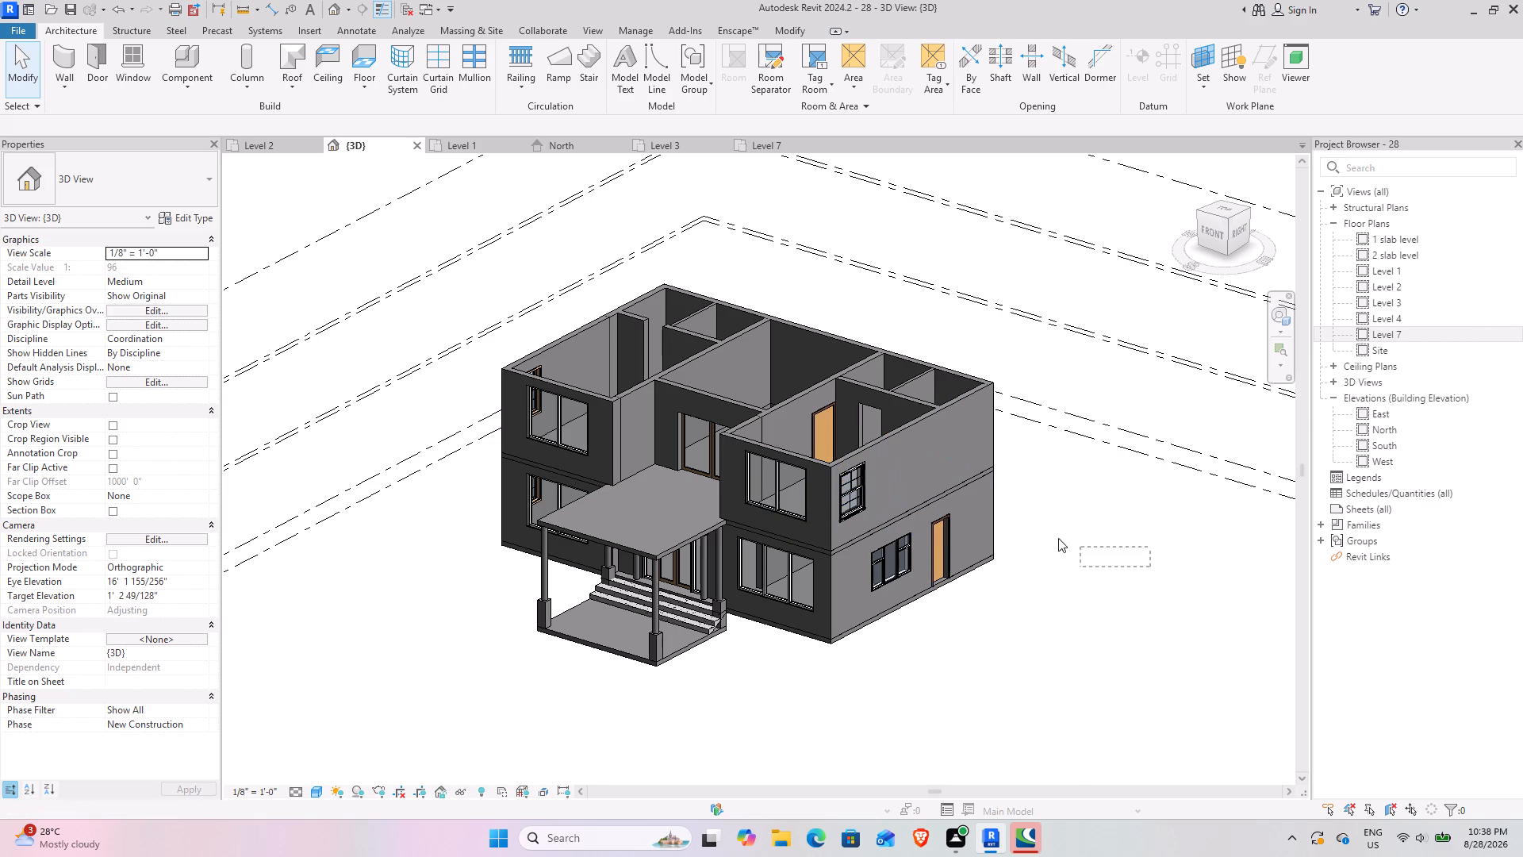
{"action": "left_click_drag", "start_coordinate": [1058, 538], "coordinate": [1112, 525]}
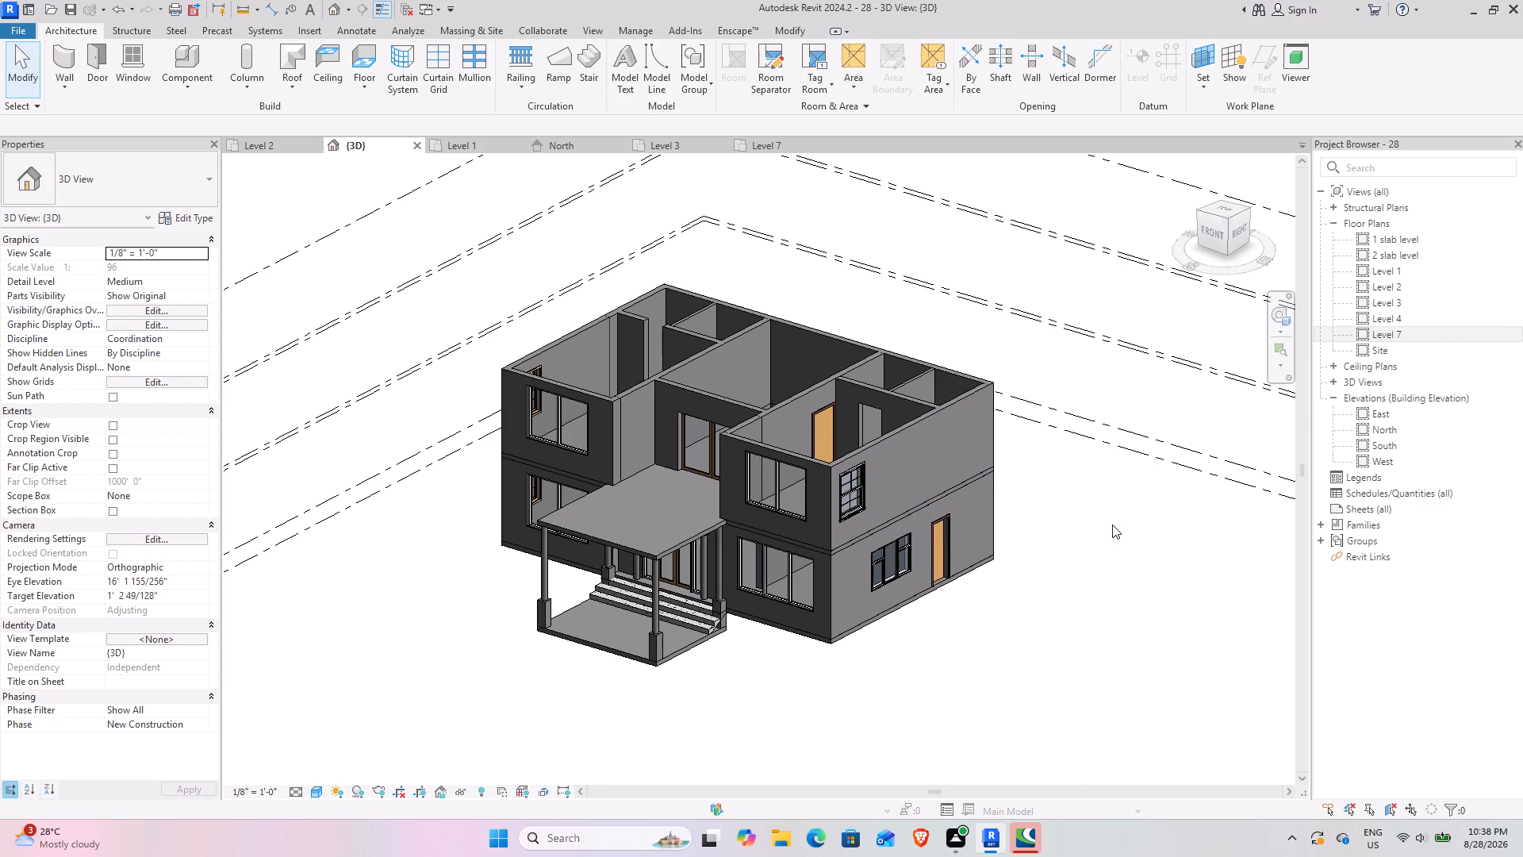
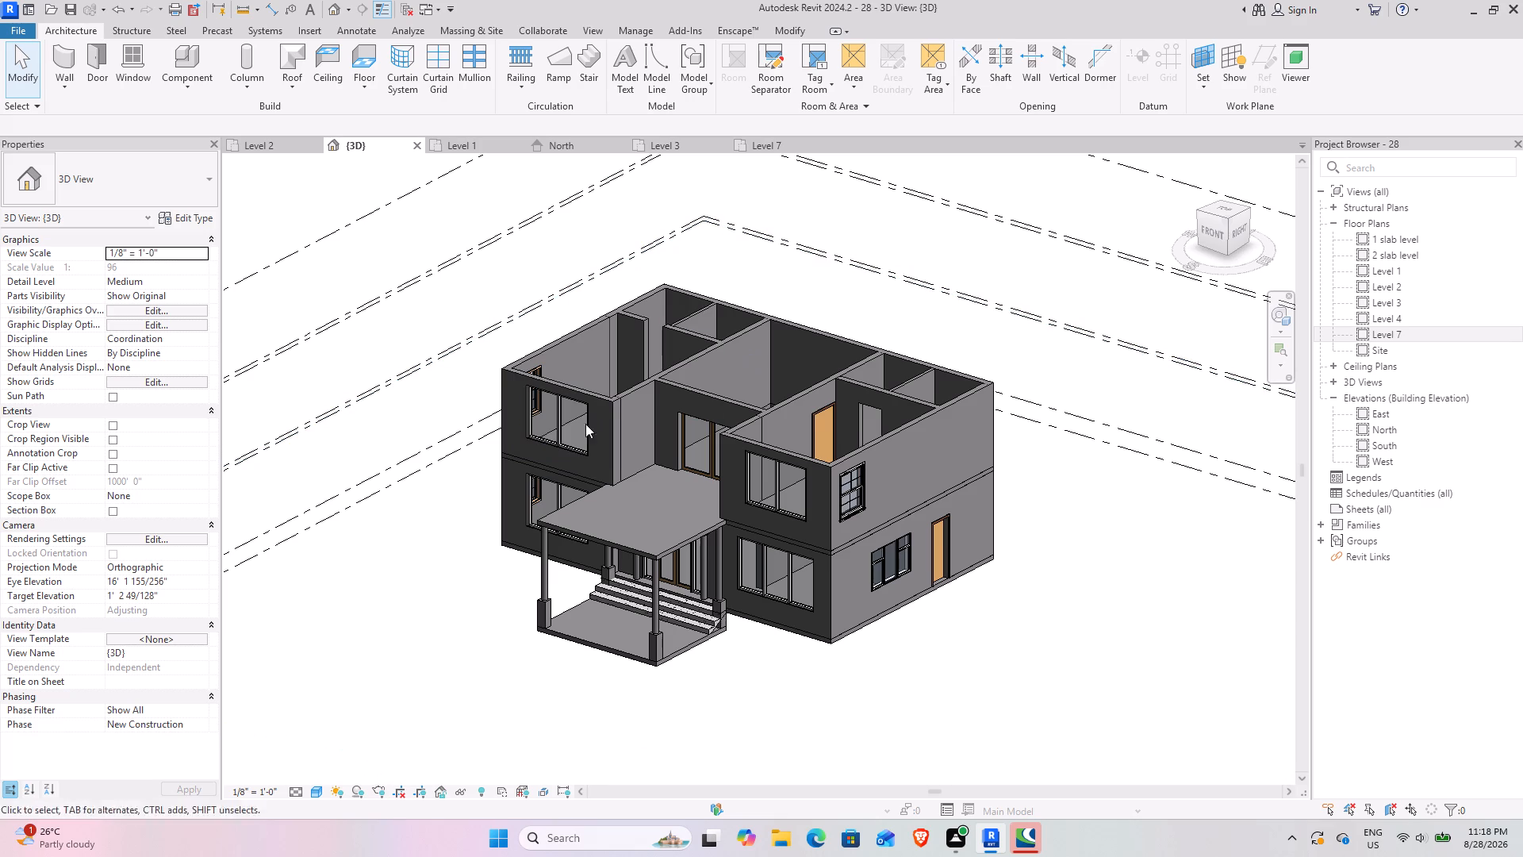
Examine the two-storey building in 3D, checking the upper-floor walls, windows, doors and the entrance porch.
{"action": "scroll", "coordinate": [643, 371], "scroll_direction": "down", "scroll_amount": 3}
{"action": "middle_click_drag", "start_coordinate": [555, 250], "coordinate": [401, 153]}
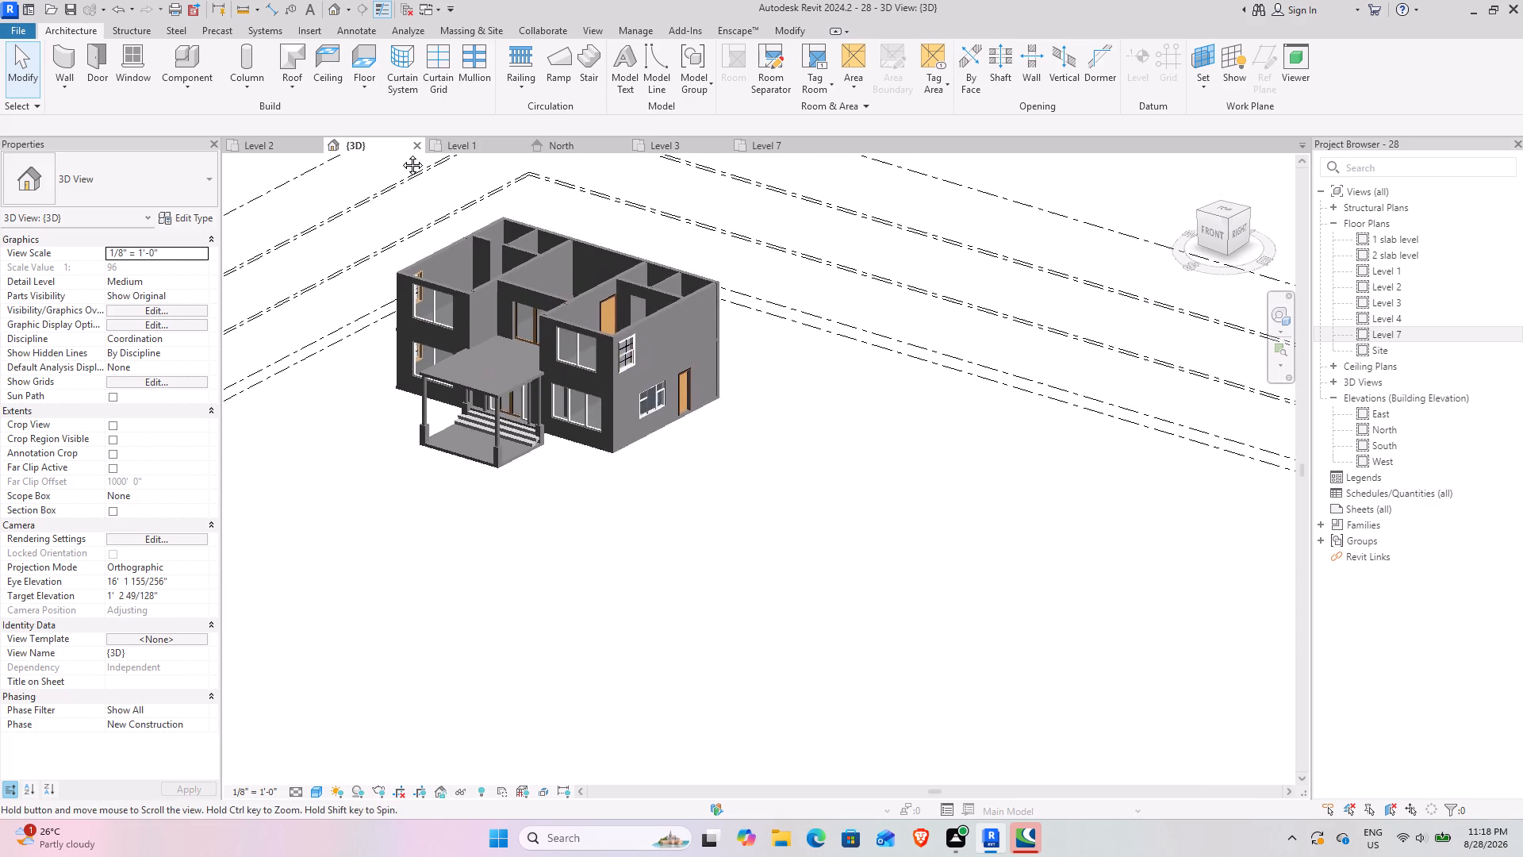
{"action": "middle_click_drag", "start_coordinate": [401, 153], "coordinate": [401, 165]}
{"action": "scroll", "coordinate": [545, 272], "scroll_direction": "up", "scroll_amount": 6}
{"action": "middle_click_drag", "start_coordinate": [535, 286], "coordinate": [691, 315]}
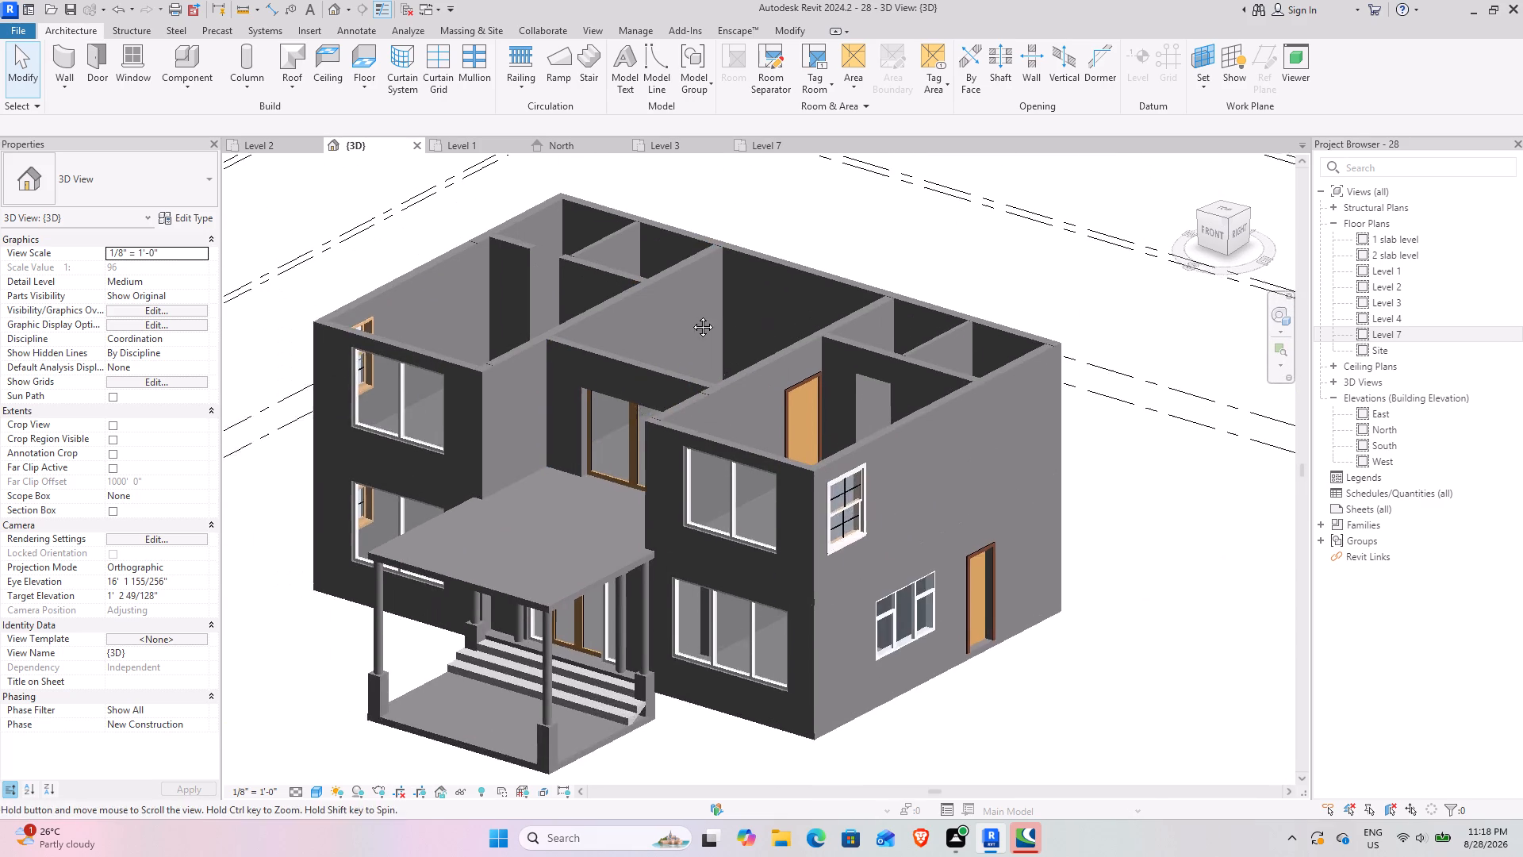
{"action": "middle_click_drag", "start_coordinate": [691, 315], "coordinate": [692, 315]}
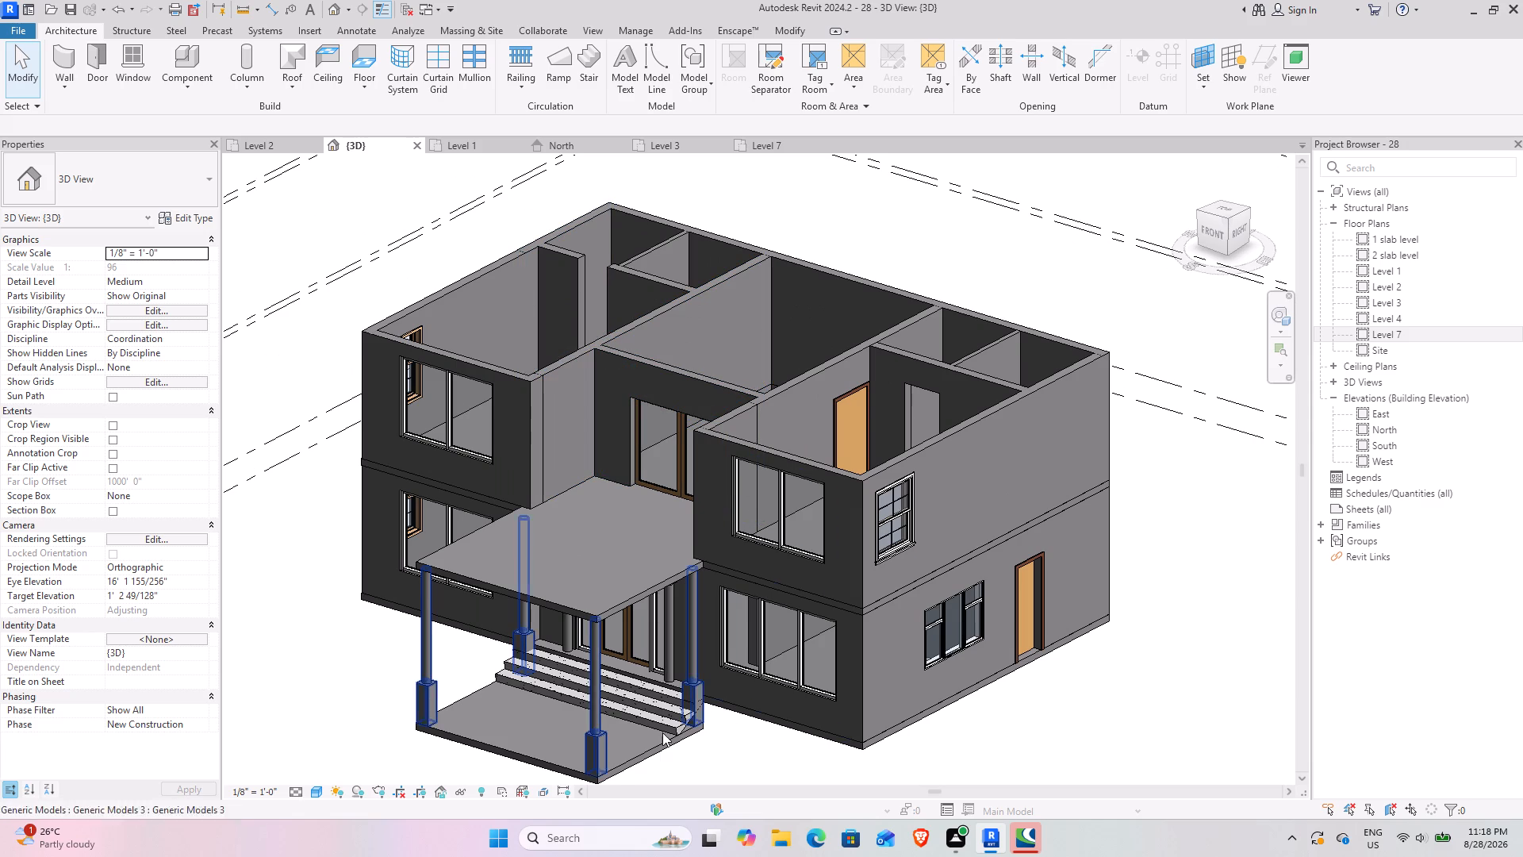
Return to the Level 2 floor plan at the staircase area.
{"action": "left_click", "coordinate": [266, 152]}
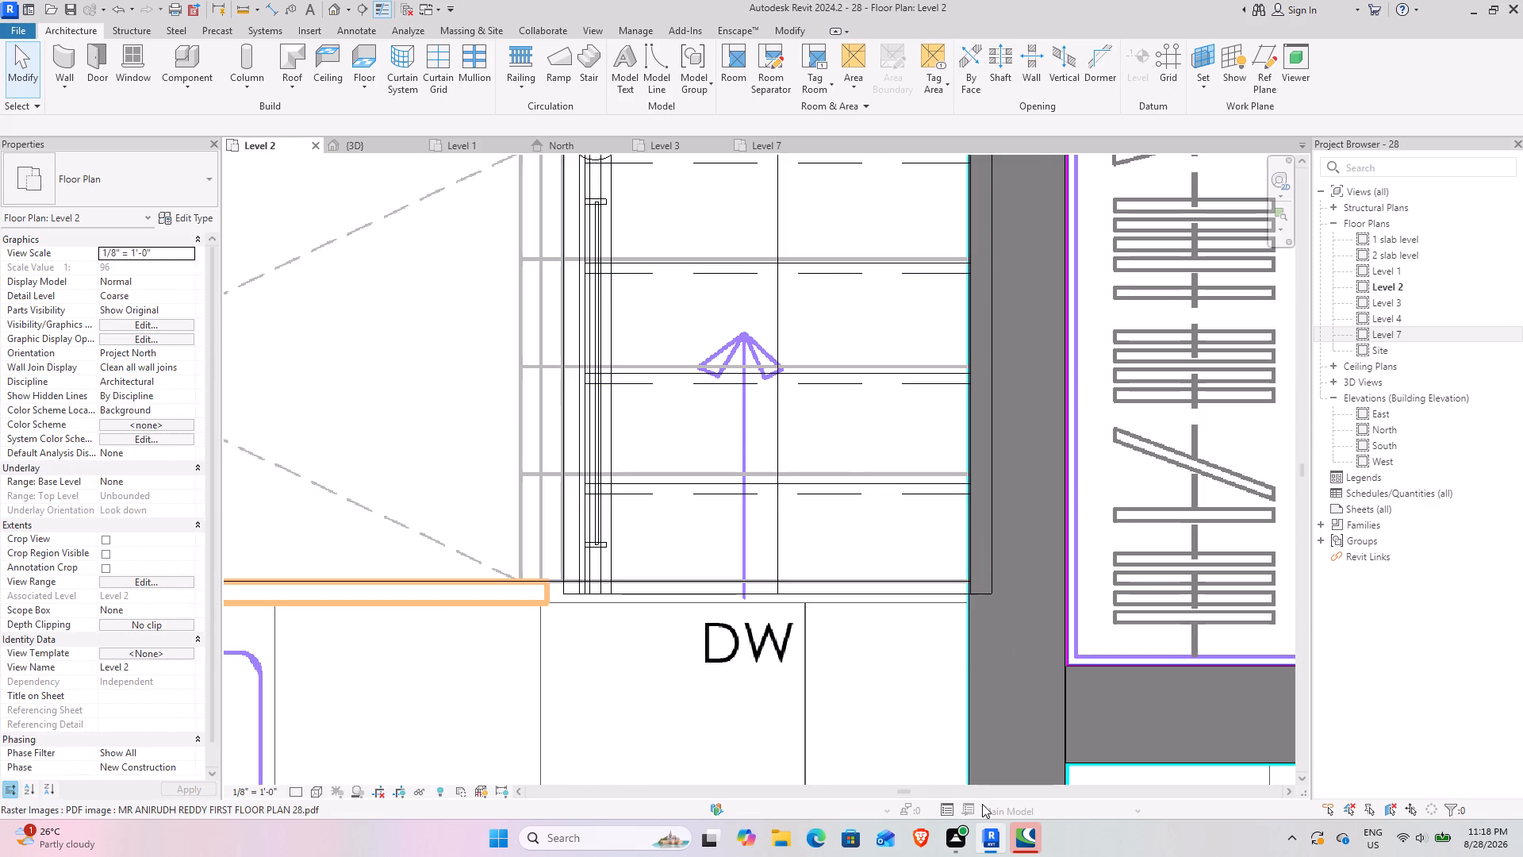
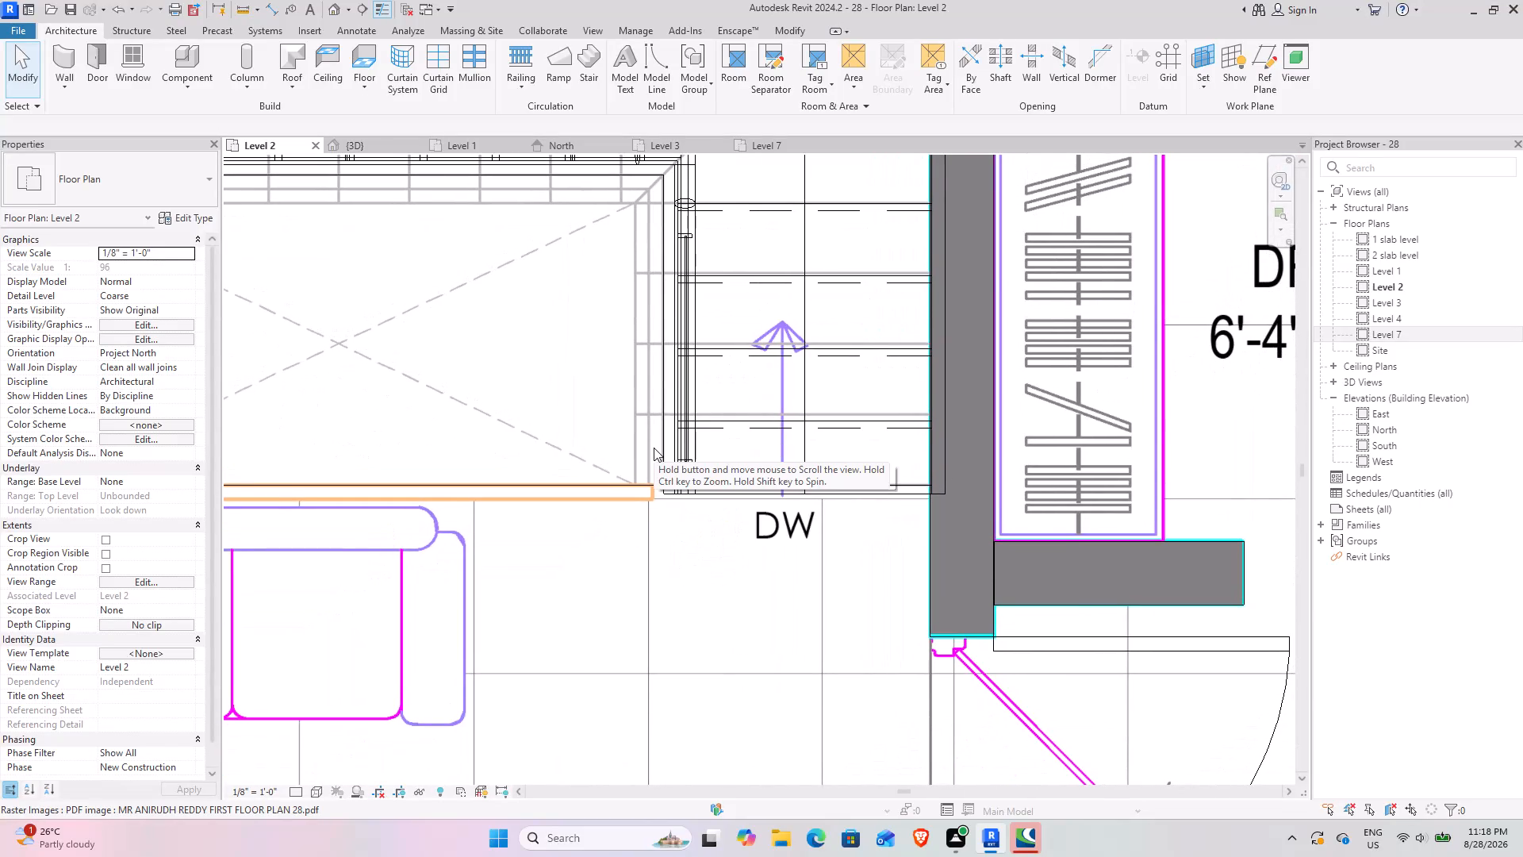
Create a straight Level 2 railing about 11' 2" long along the stair opening's family lounge edge, from the Bed Room-2 side wall to the down flight.
{"action": "scroll", "coordinate": [626, 349], "scroll_direction": "down", "scroll_amount": 2}
{"action": "middle_click_drag", "start_coordinate": [516, 413], "coordinate": [577, 411]}
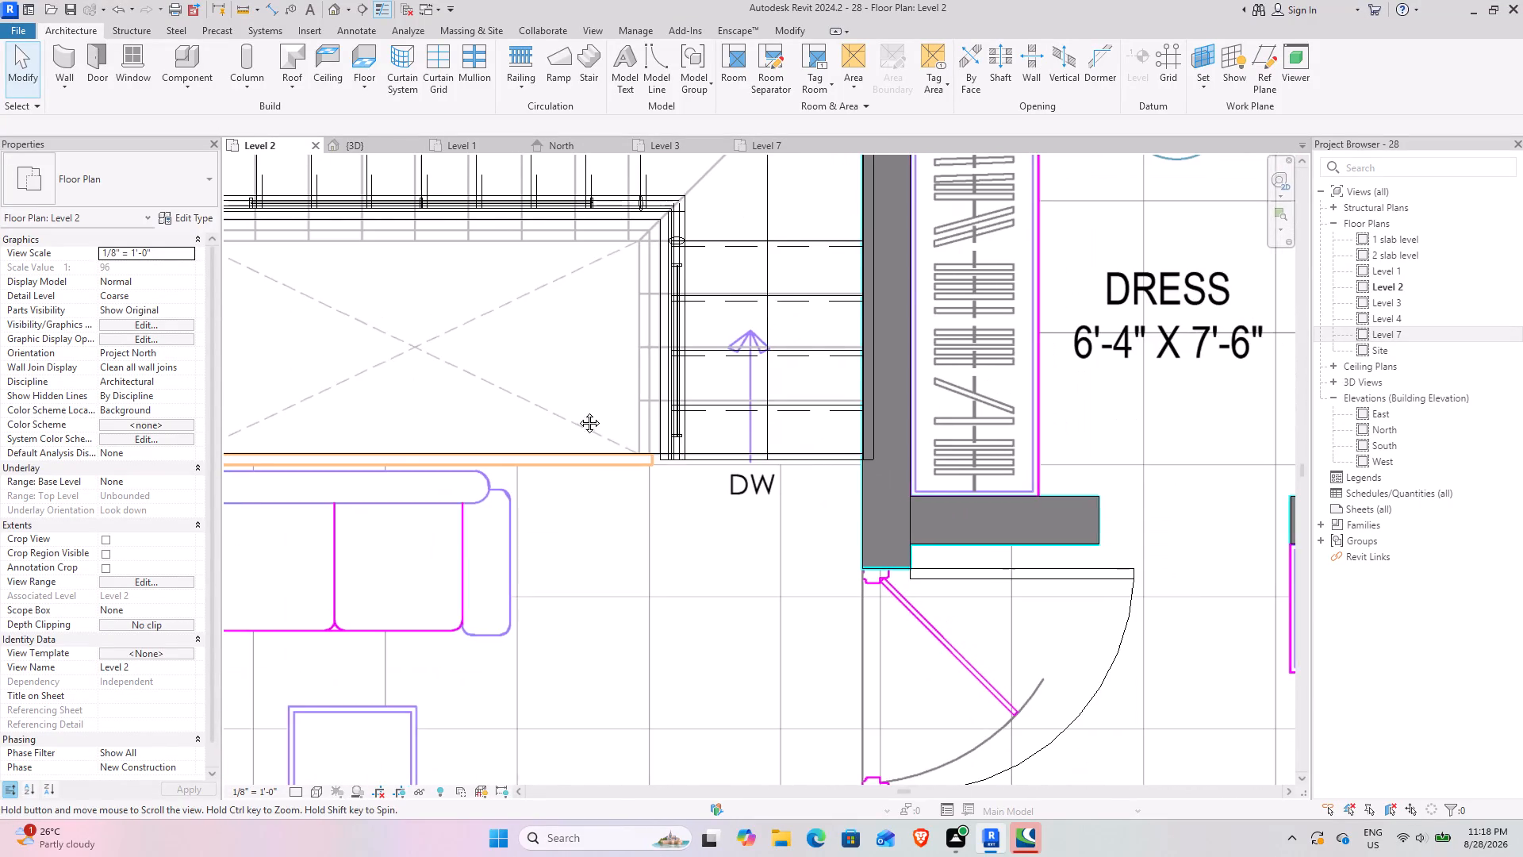
{"action": "middle_click_drag", "start_coordinate": [577, 411], "coordinate": [677, 451]}
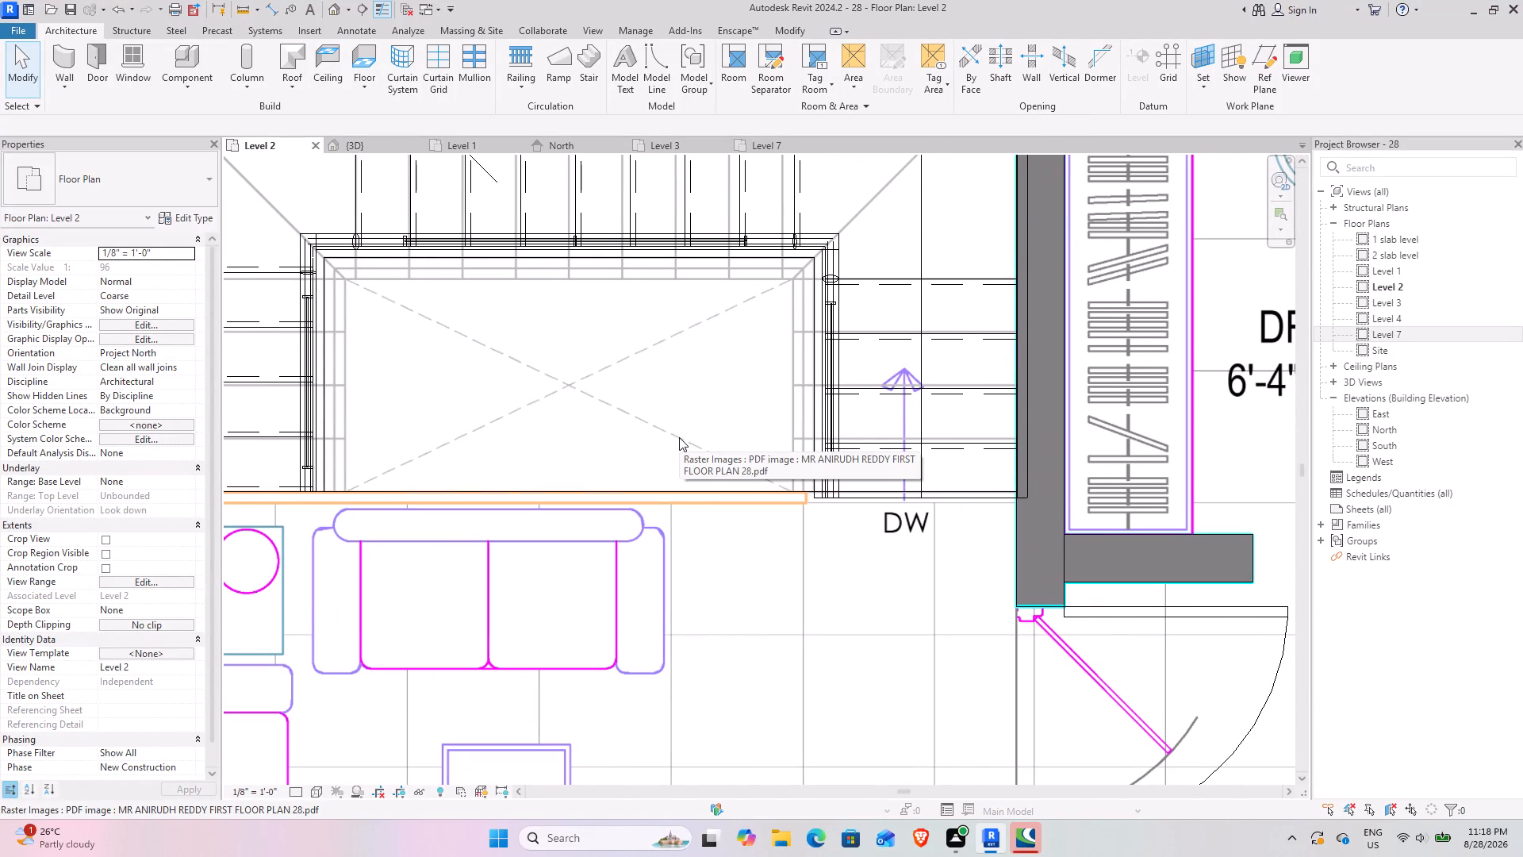
{"action": "scroll", "coordinate": [678, 437], "scroll_direction": "down", "scroll_amount": 6}
{"action": "middle_click_drag", "start_coordinate": [543, 493], "coordinate": [549, 402]}
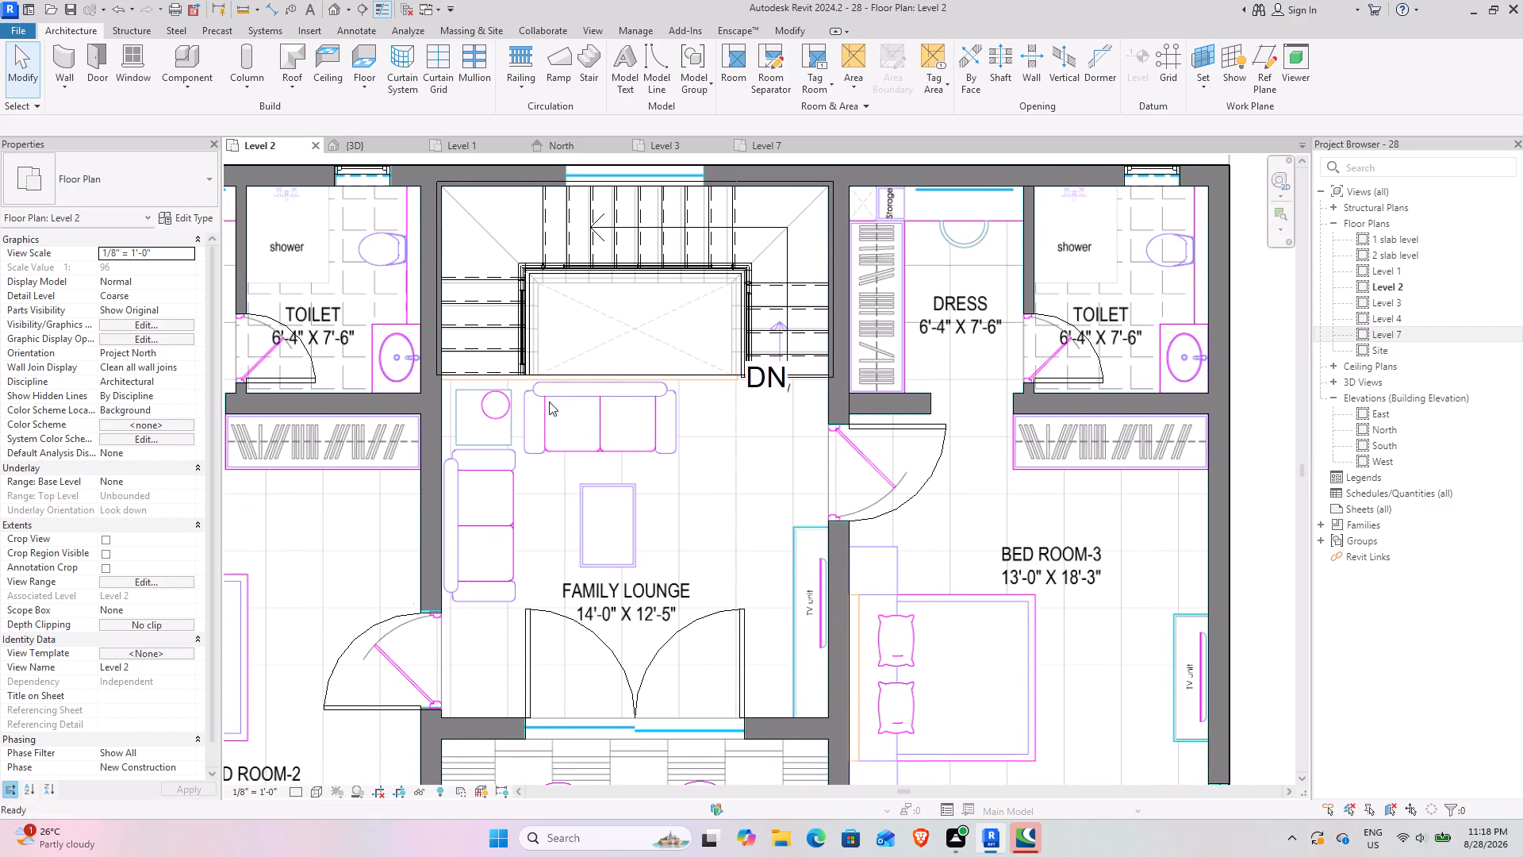
{"action": "scroll", "coordinate": [493, 375], "scroll_direction": "up", "scroll_amount": 1}
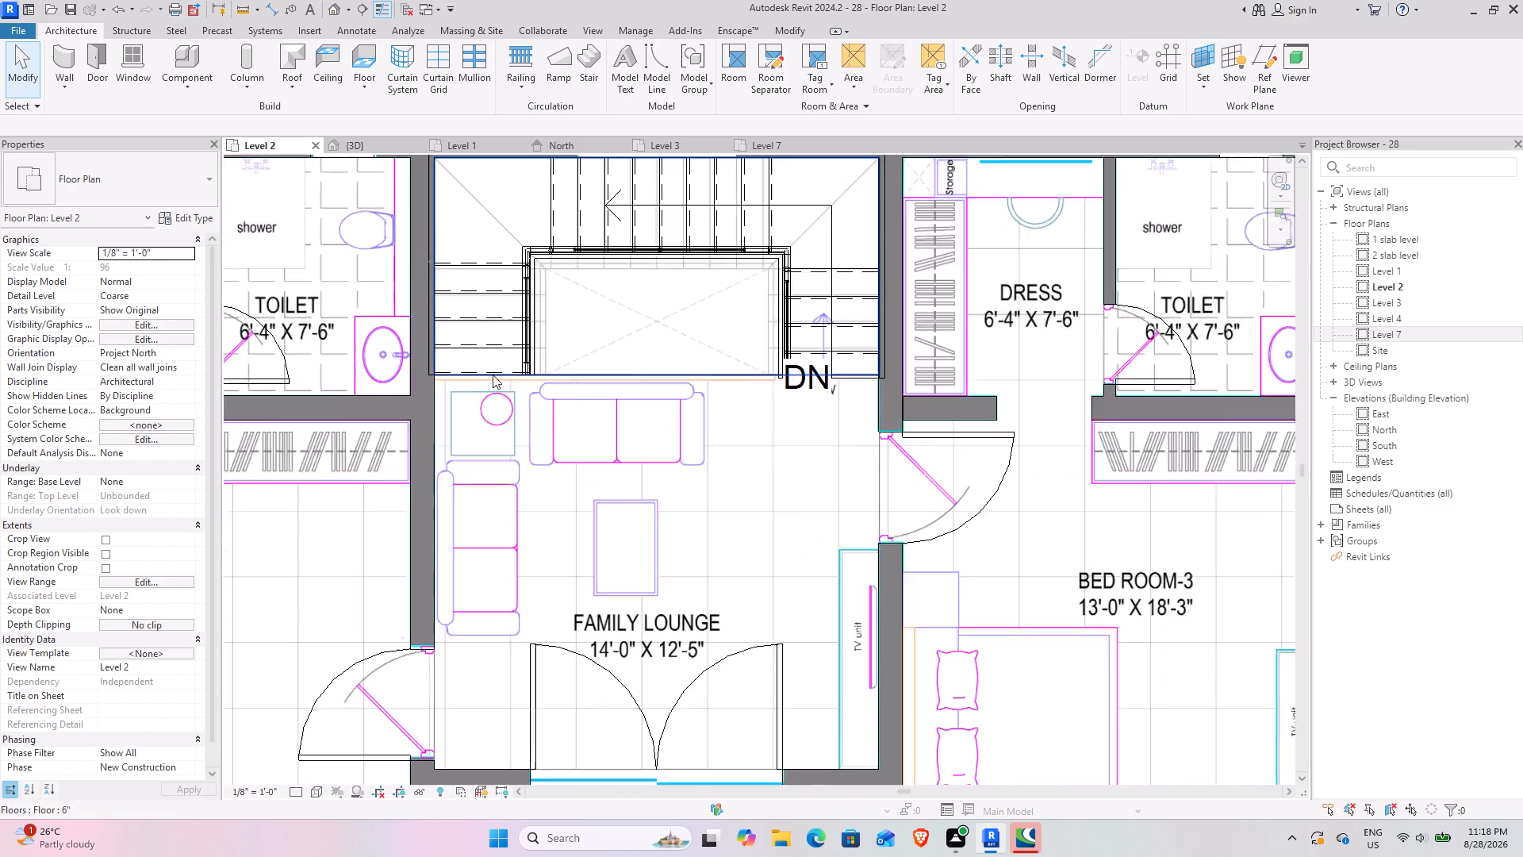
{"action": "scroll", "coordinate": [493, 375], "scroll_direction": "up", "scroll_amount": 5}
{"action": "middle_click_drag", "start_coordinate": [596, 348], "coordinate": [535, 391]}
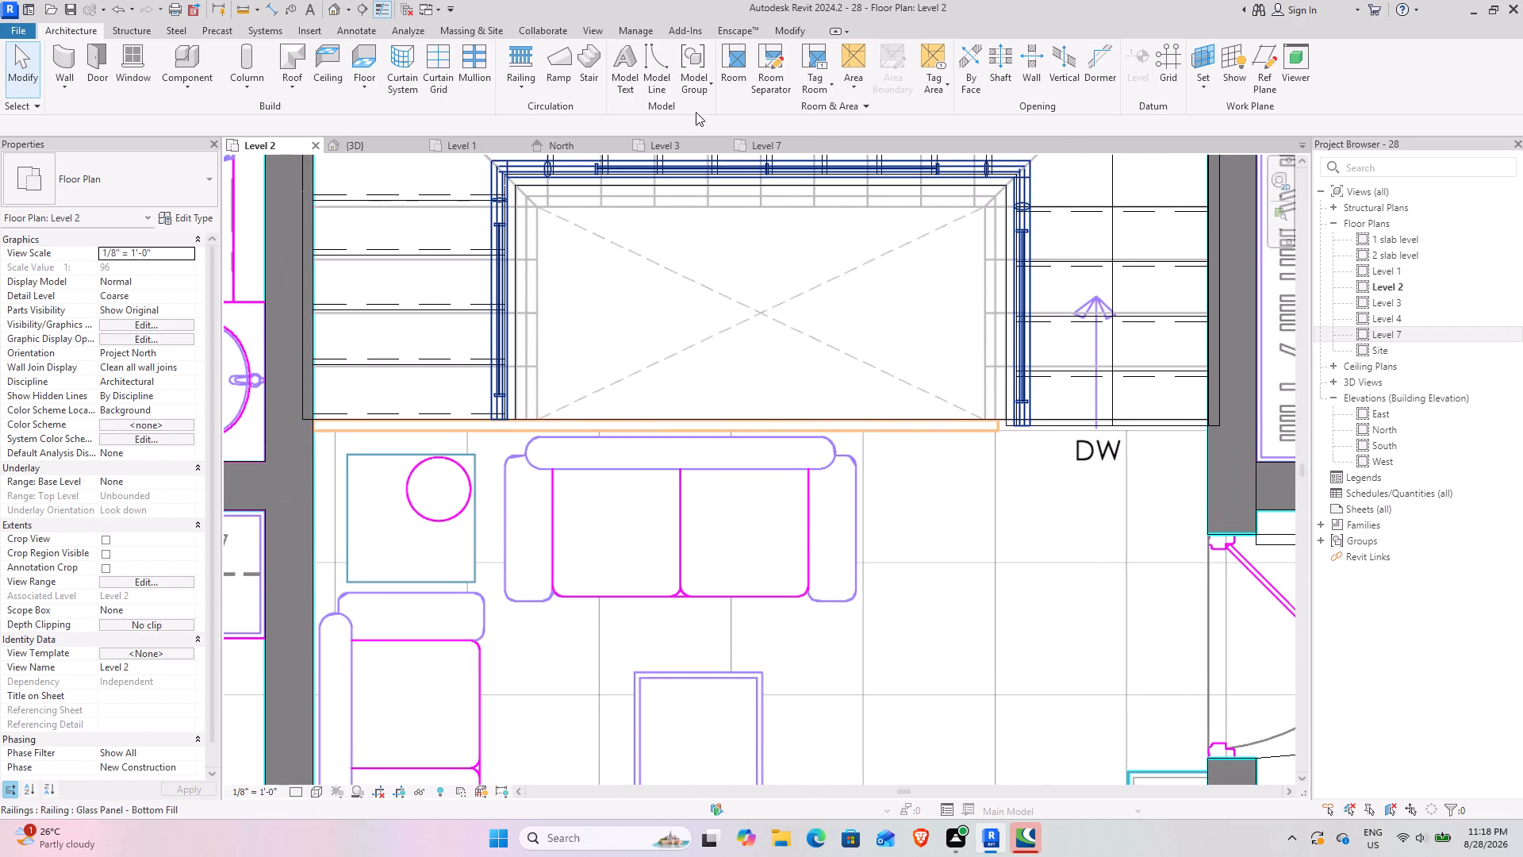
{"action": "left_click", "coordinate": [517, 60]}
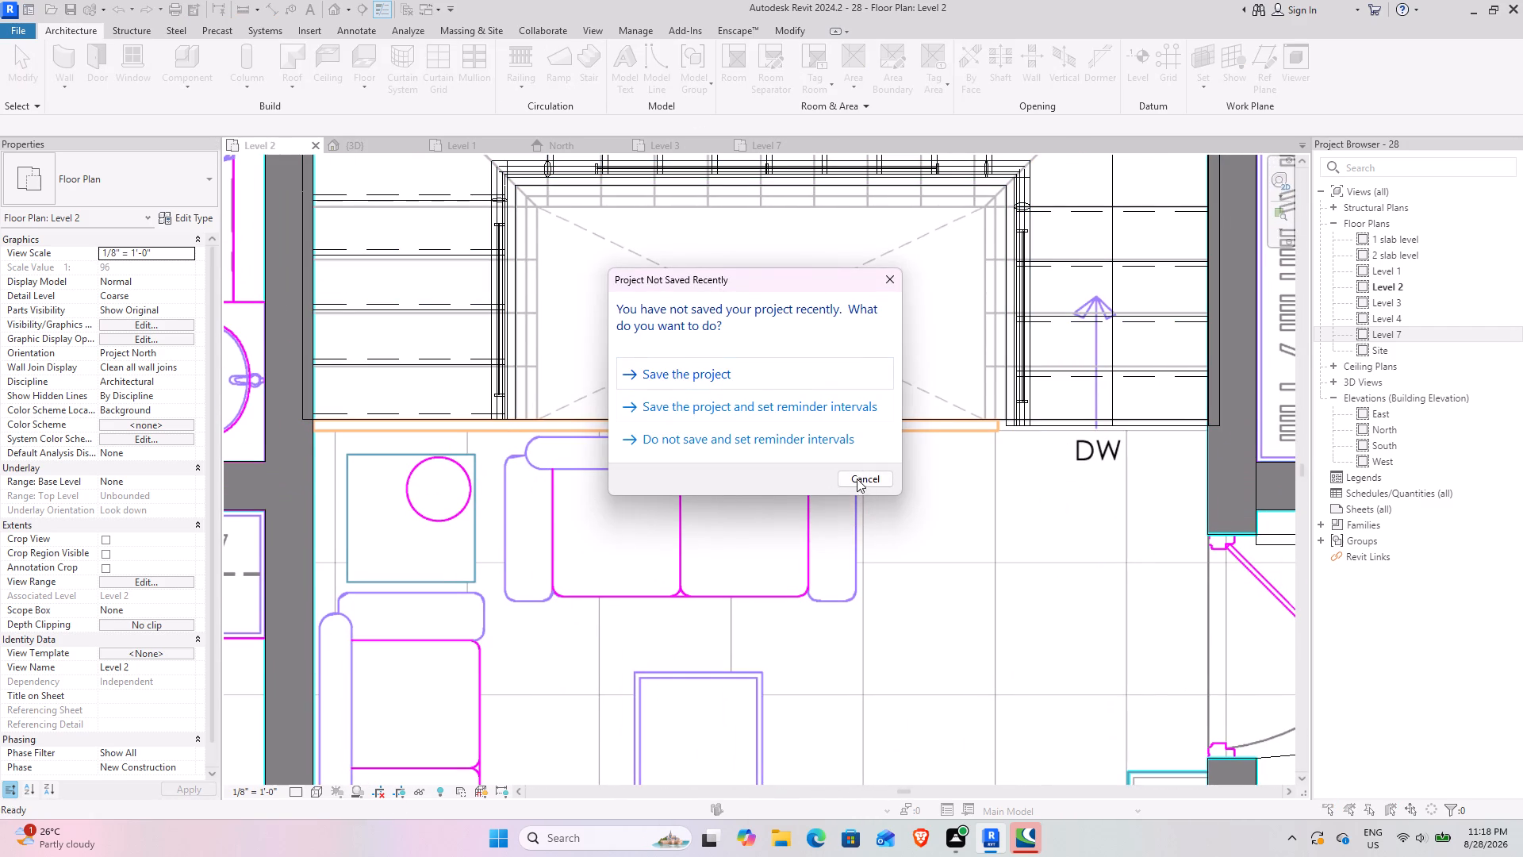
{"action": "left_click", "coordinate": [872, 482]}
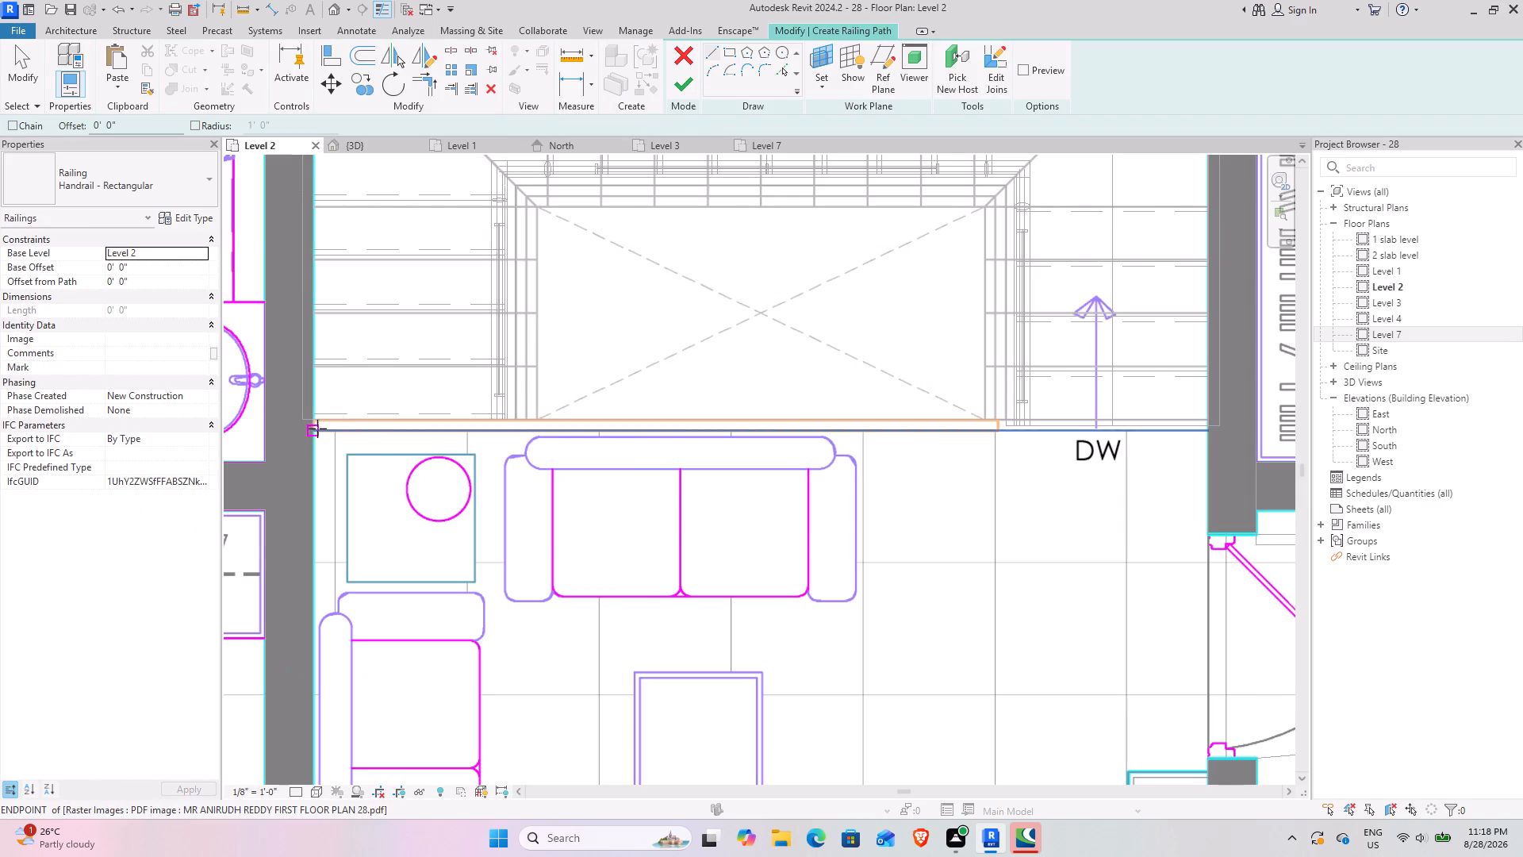
{"action": "scroll", "coordinate": [317, 420], "scroll_direction": "up", "scroll_amount": 9}
{"action": "left_click", "coordinate": [307, 442]}
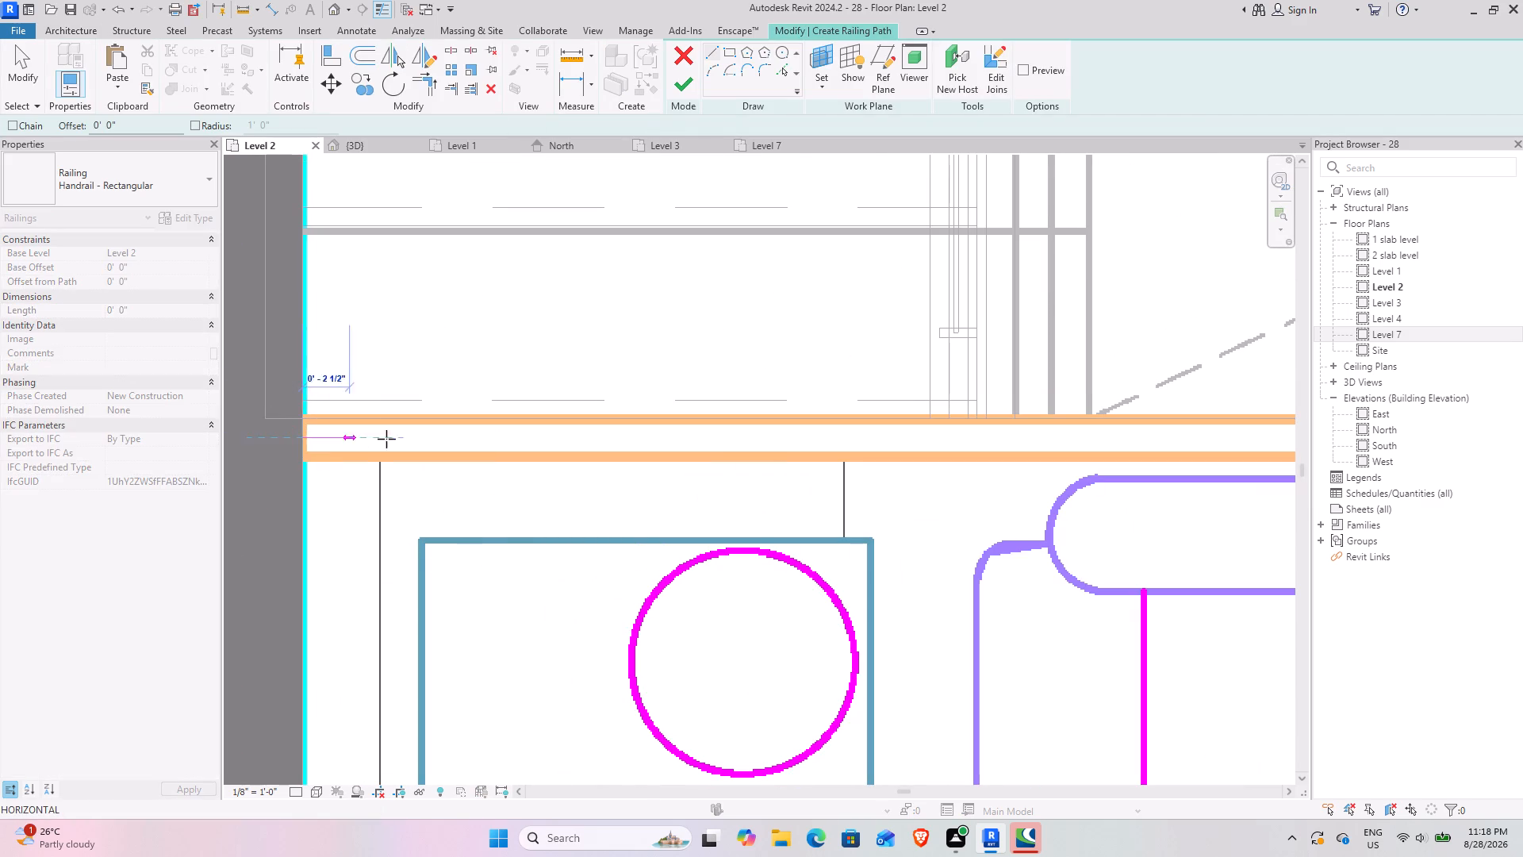
{"action": "scroll", "coordinate": [838, 441], "scroll_direction": "down", "scroll_amount": 4}
{"action": "middle_click_drag", "start_coordinate": [1047, 437], "coordinate": [477, 445]}
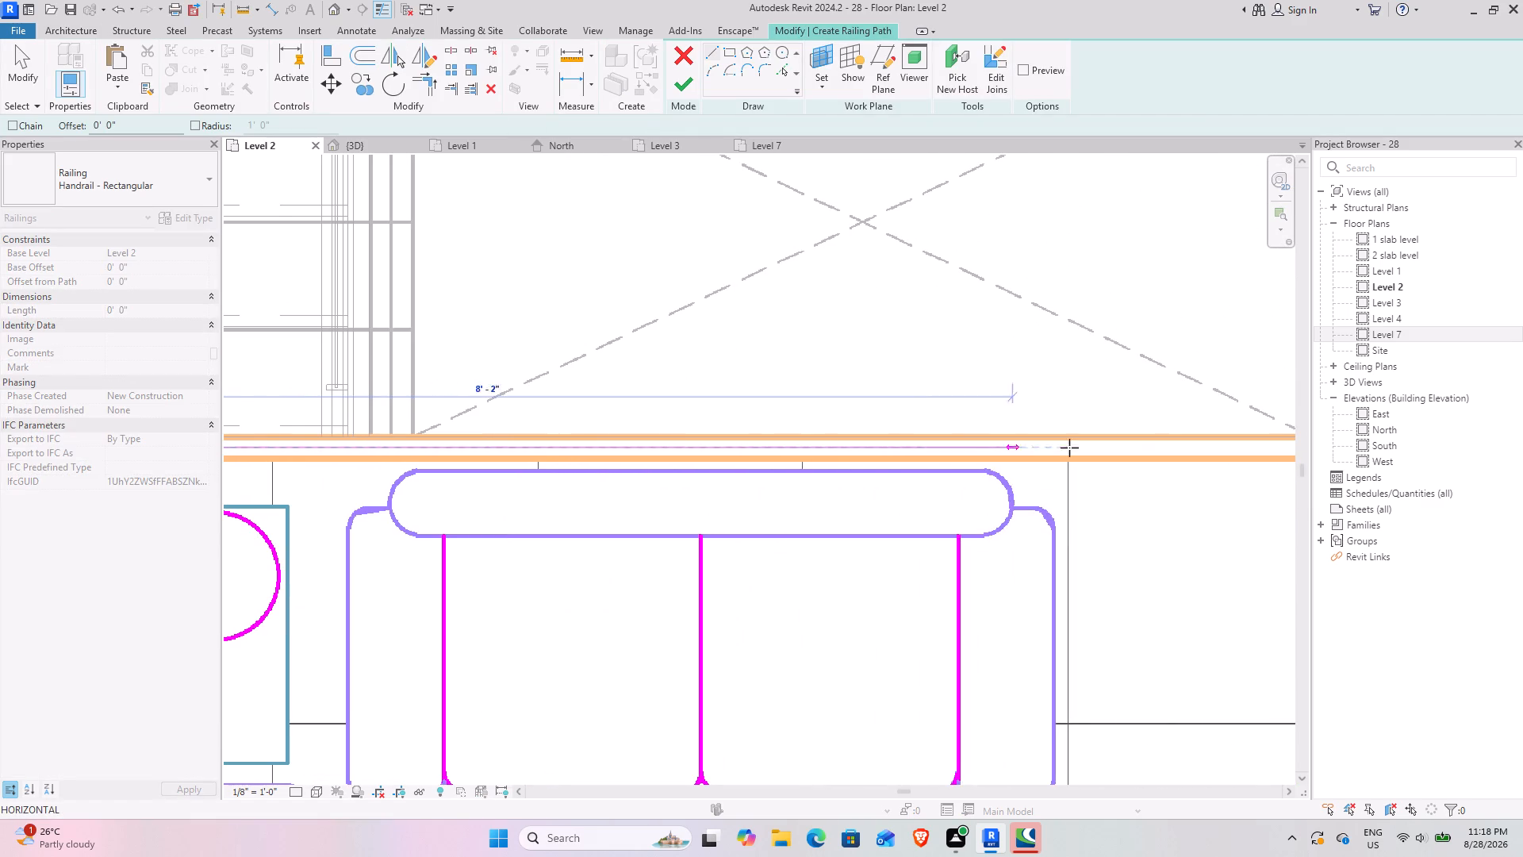
{"action": "middle_click_drag", "start_coordinate": [854, 498], "coordinate": [276, 525]}
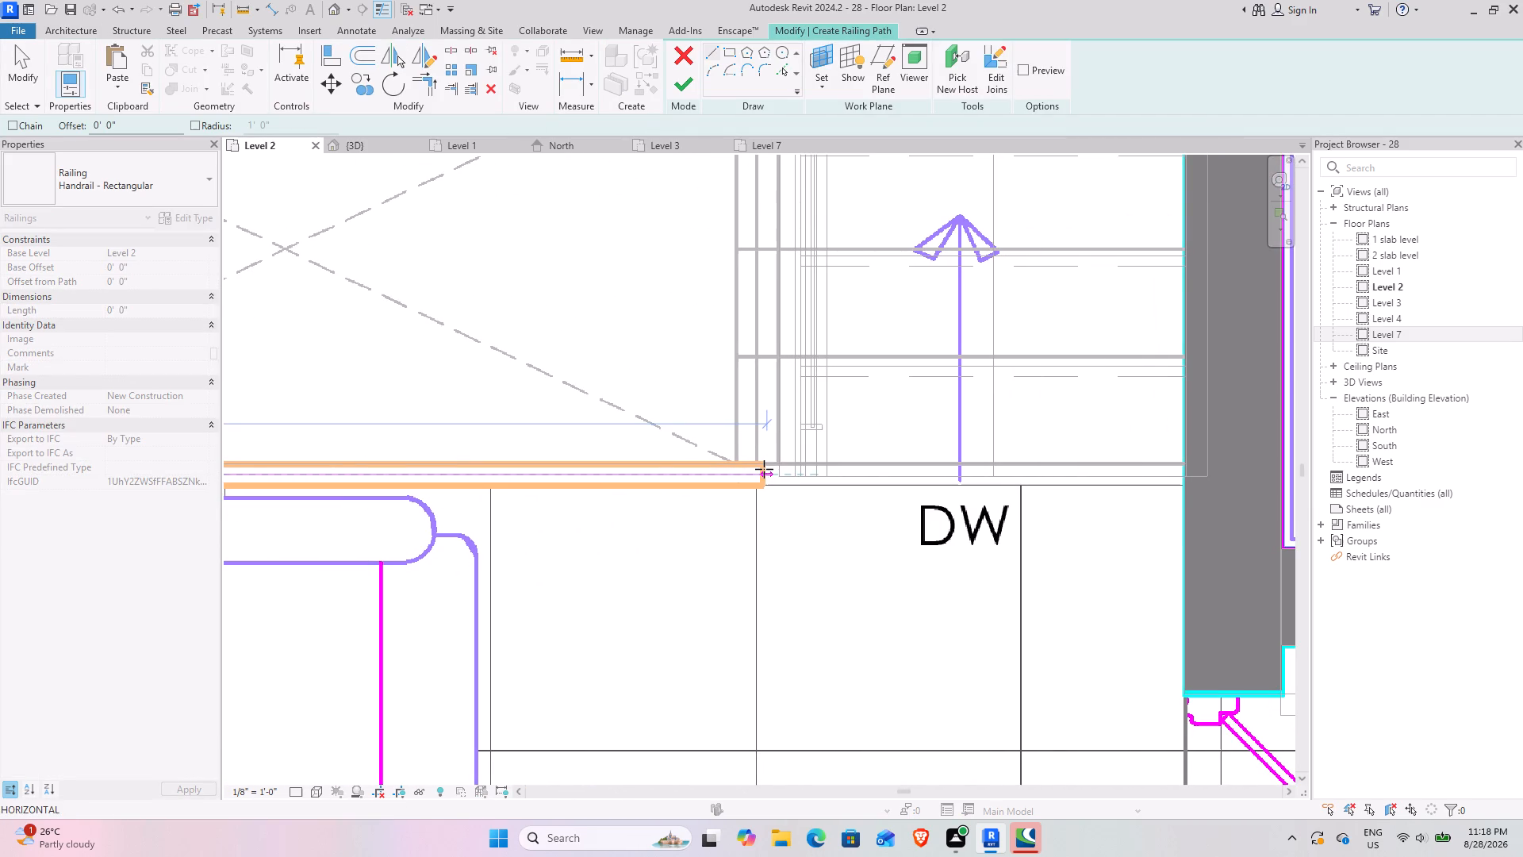
{"action": "left_click", "coordinate": [821, 466]}
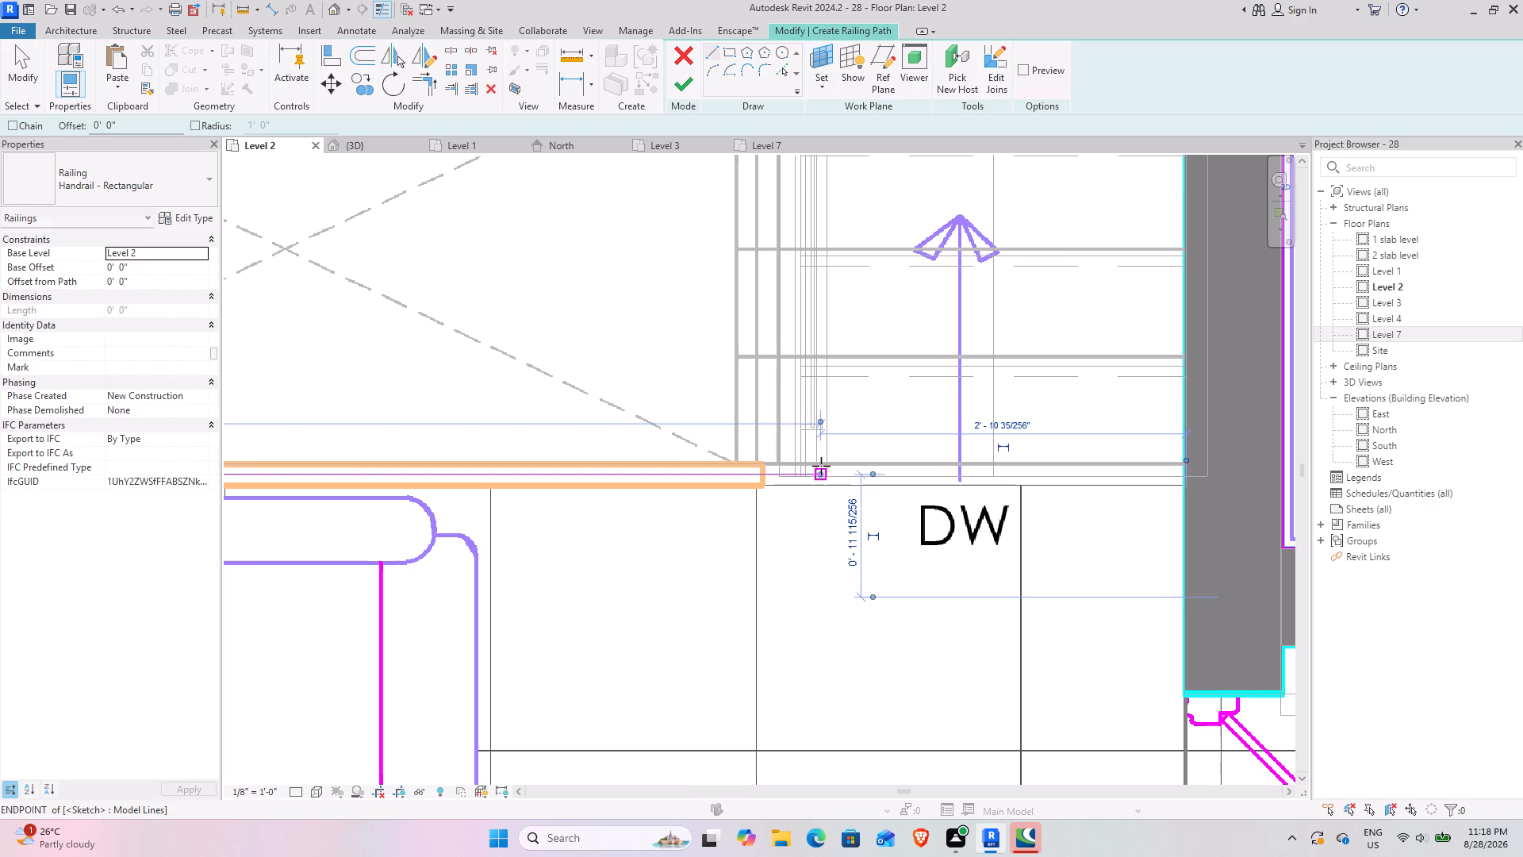
{"action": "left_click", "coordinate": [687, 81]}
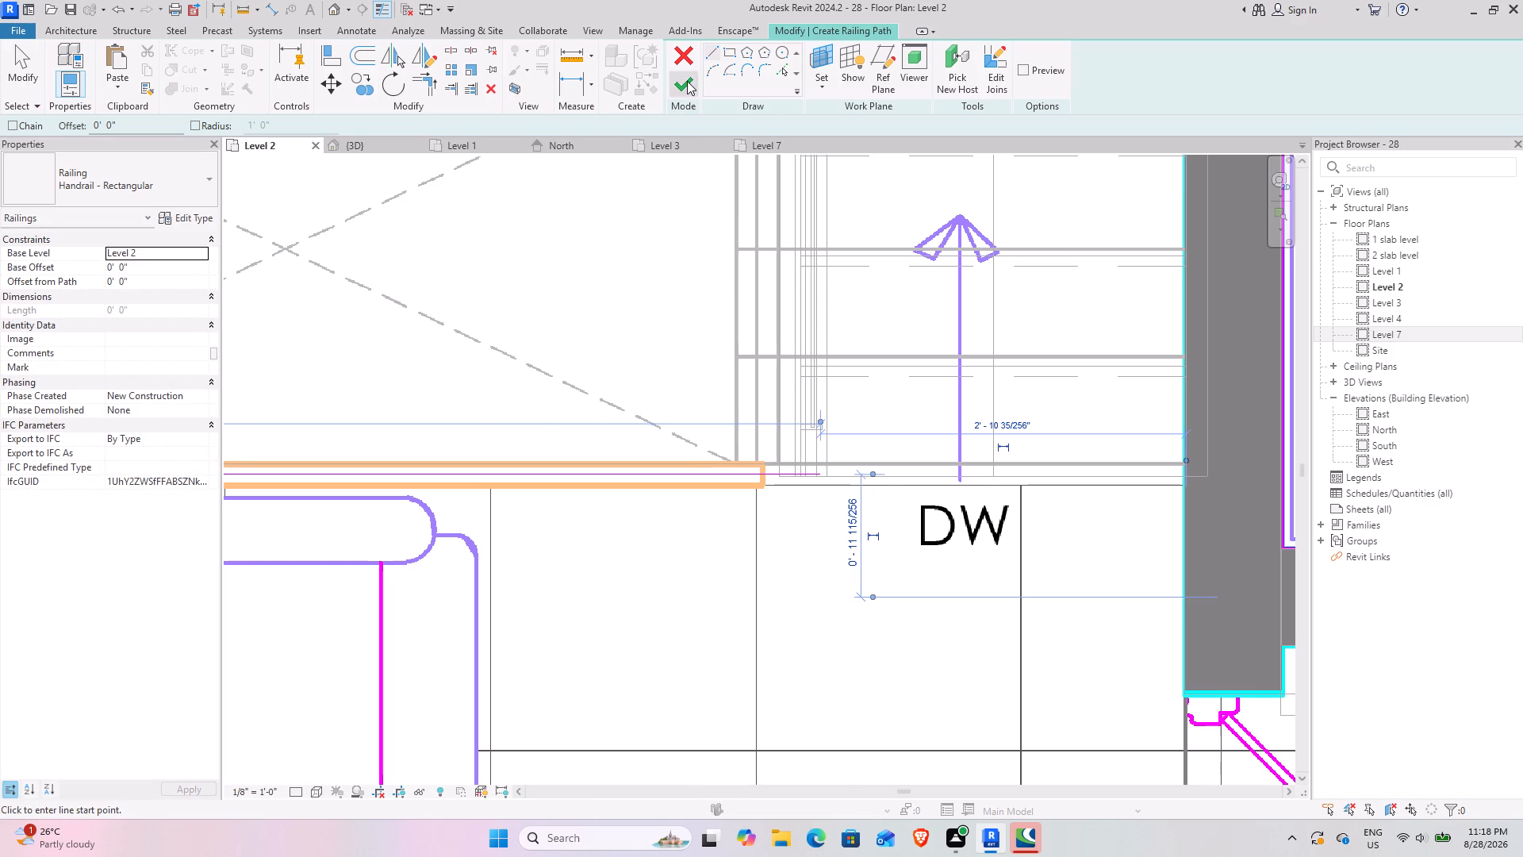
In the 3D view, change the new stair-opening railing's type to Glass Panel - Bottom Fill.
{"action": "left_click", "coordinate": [358, 154]}
{"action": "left_click", "coordinate": [359, 144]}
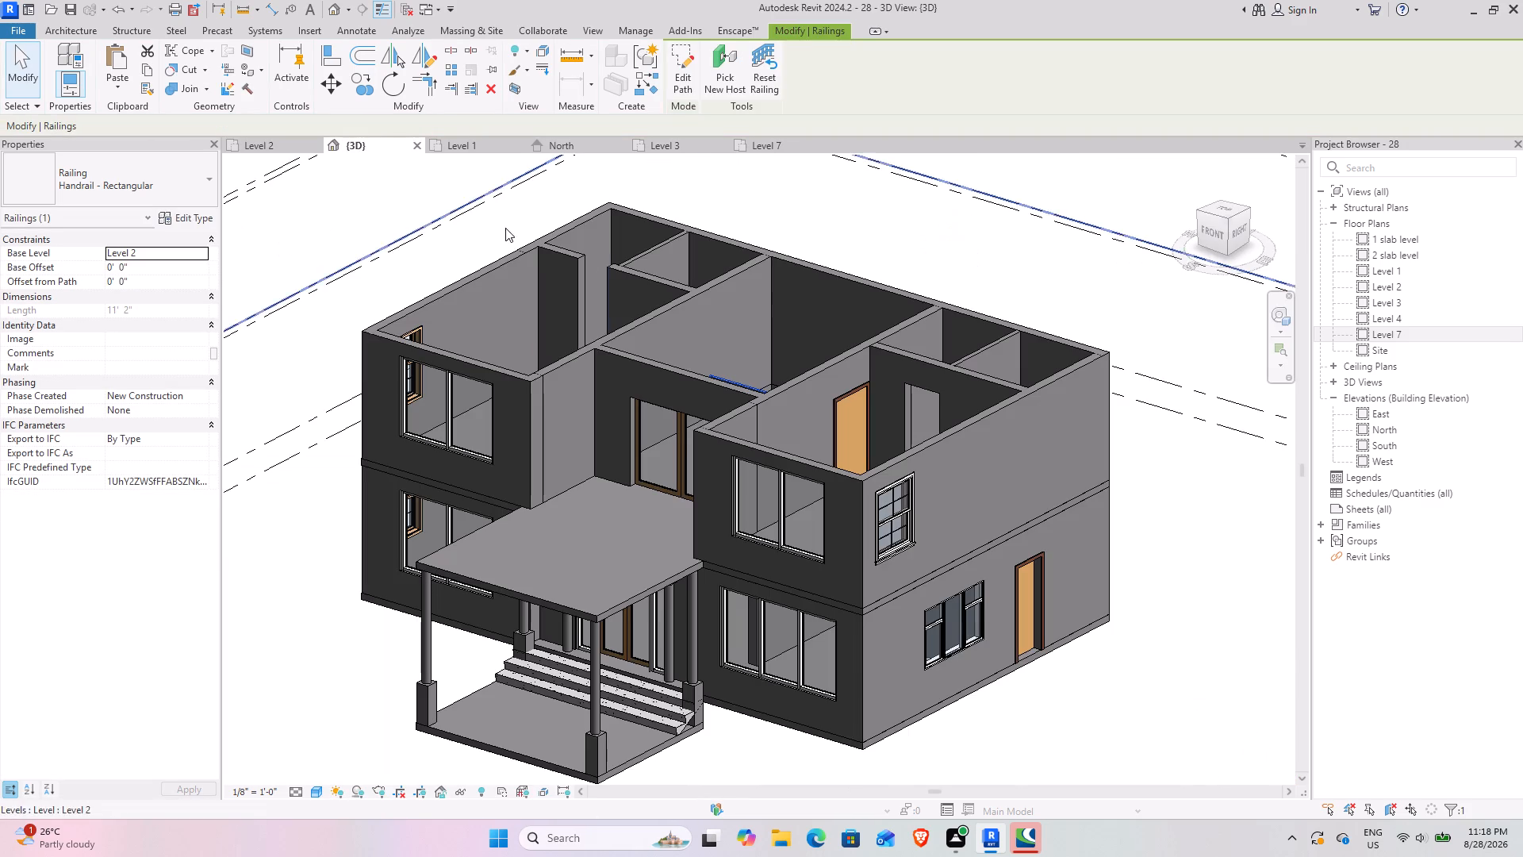
{"action": "middle_click_drag", "start_coordinate": [647, 279], "coordinate": [714, 400], "text": "shift"}
{"action": "scroll", "coordinate": [815, 428], "scroll_direction": "up", "scroll_amount": 8}
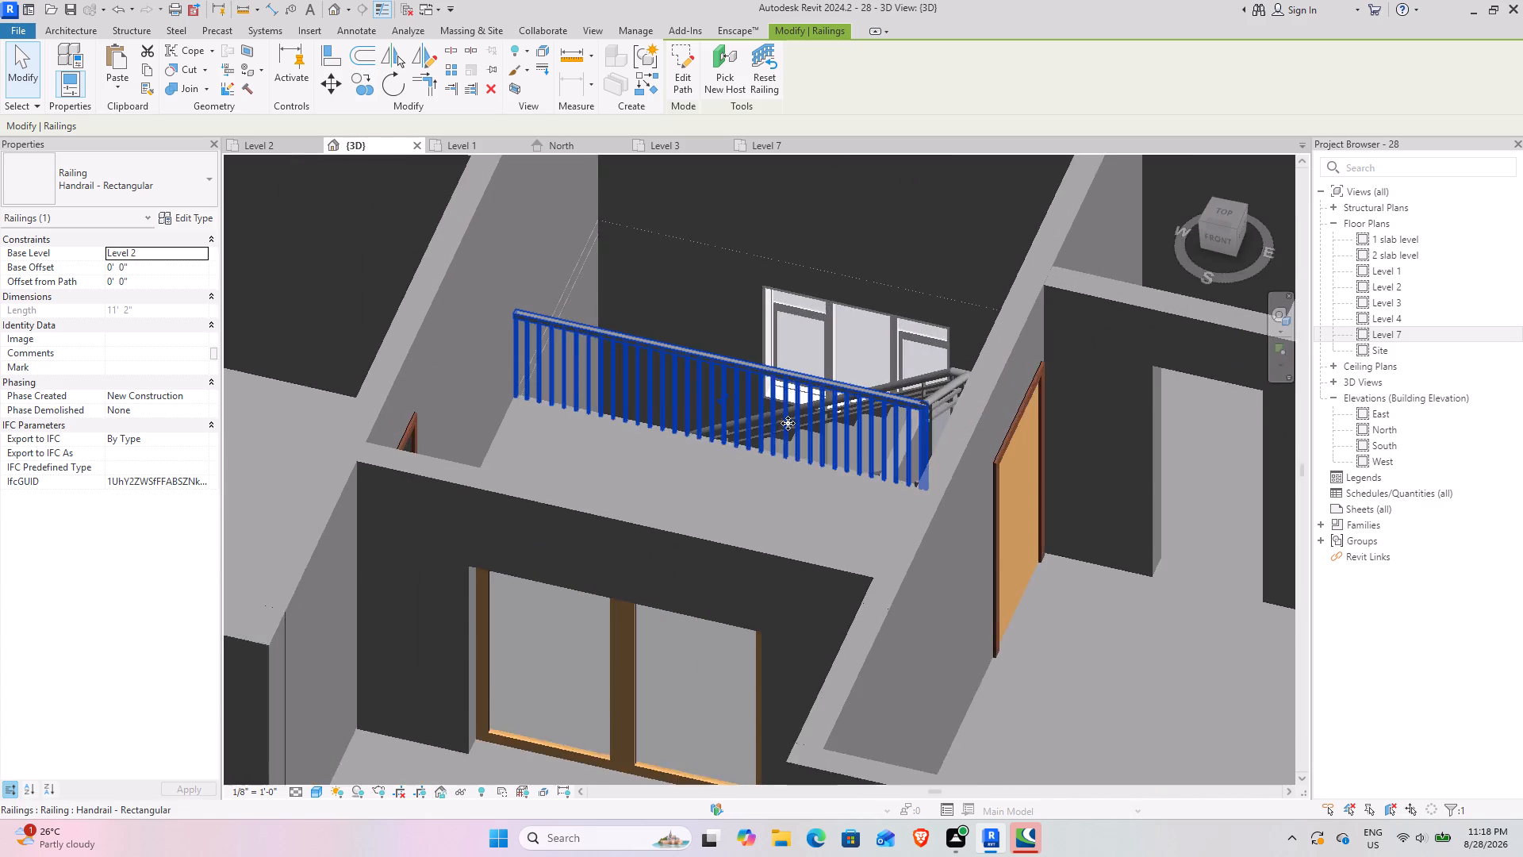
{"action": "middle_click_drag", "start_coordinate": [738, 456], "coordinate": [813, 470], "text": "shift"}
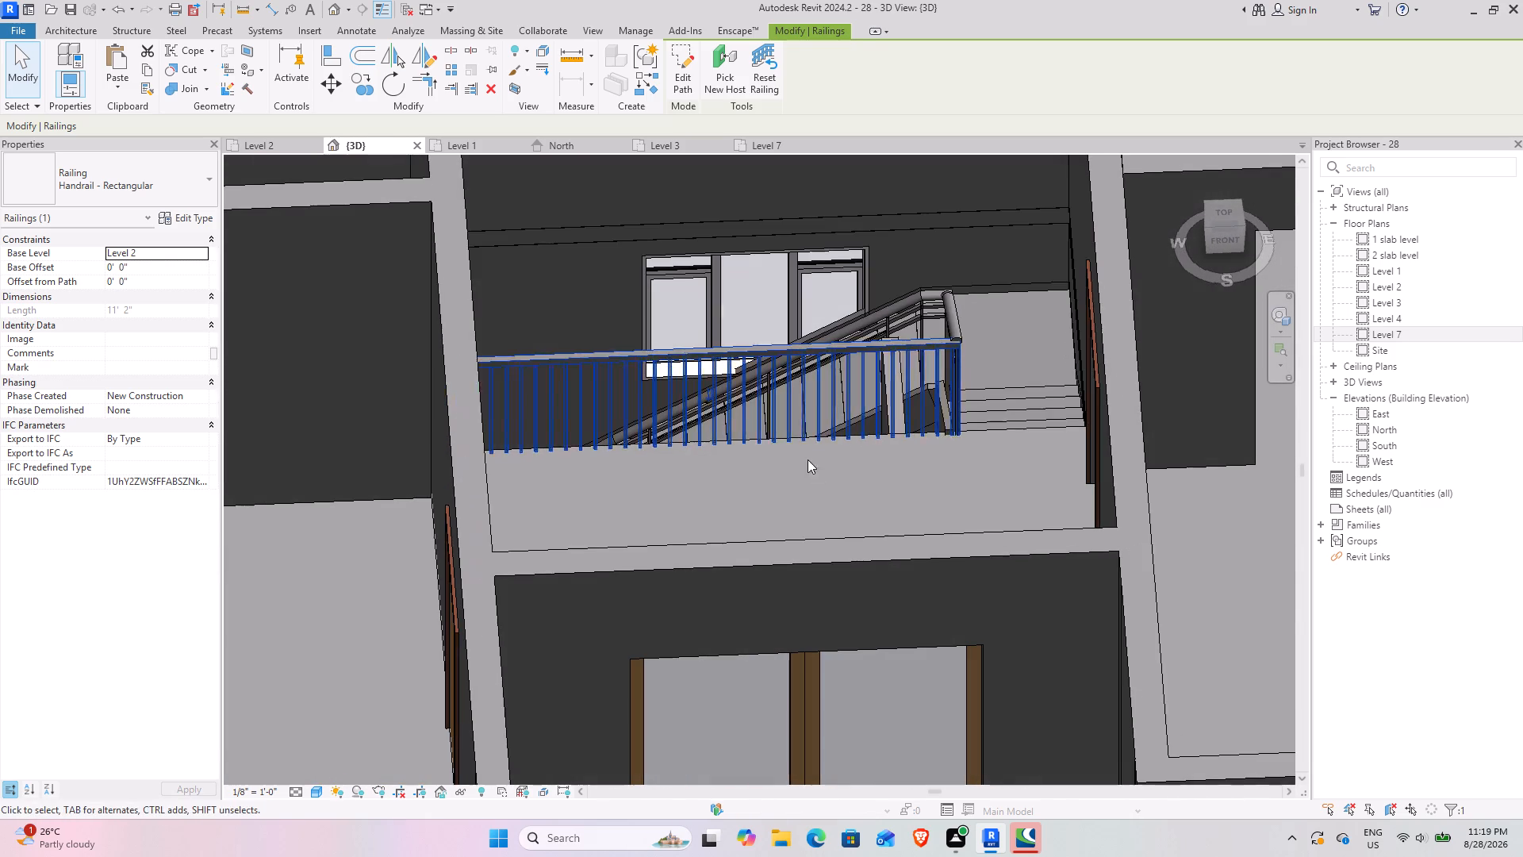
{"action": "left_click", "coordinate": [128, 189]}
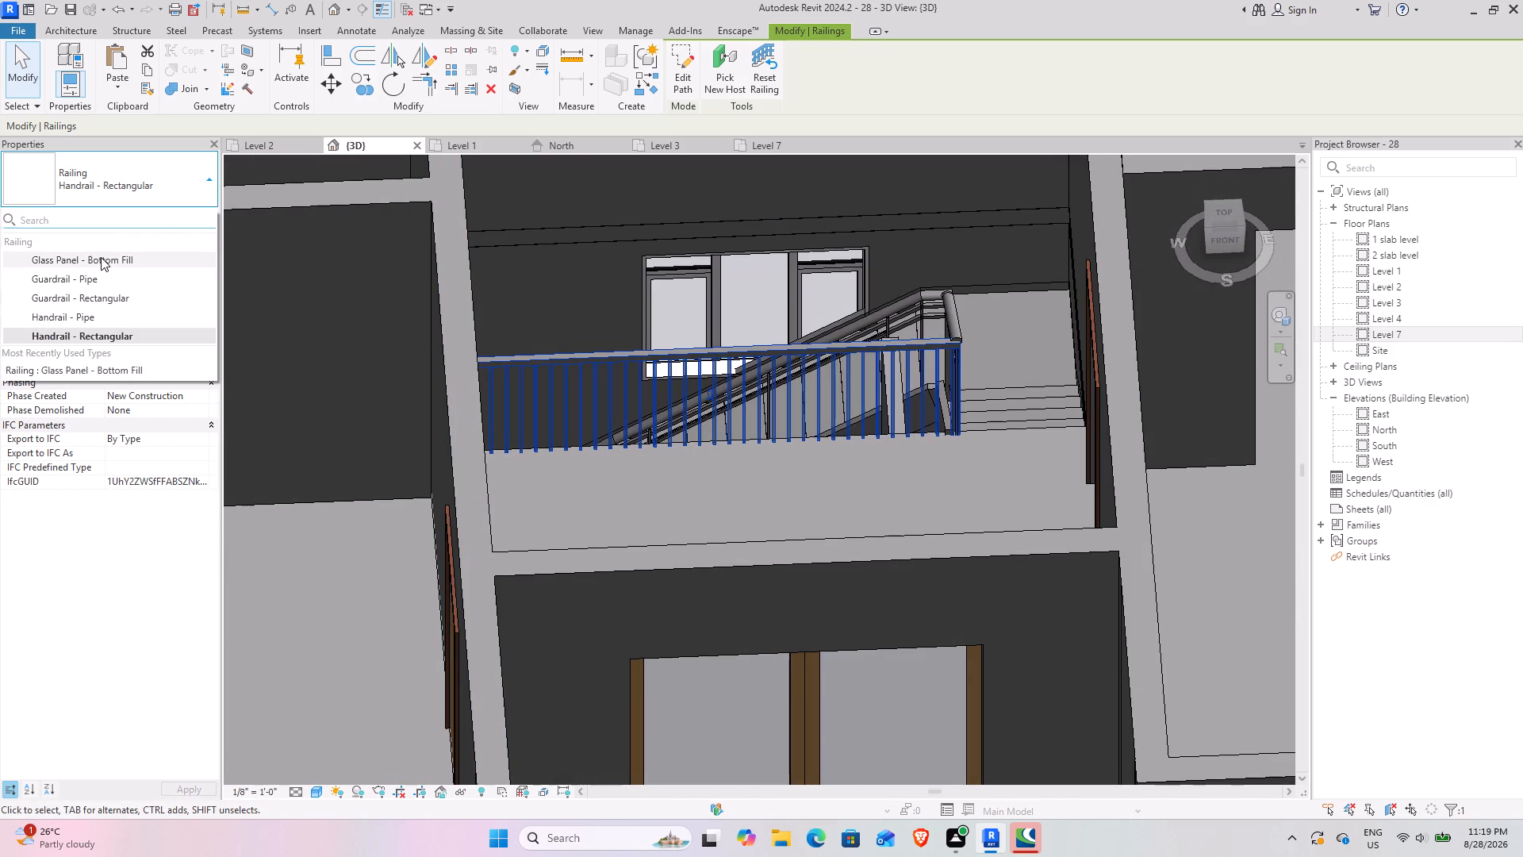
{"action": "left_click", "coordinate": [101, 257]}
{"action": "left_click", "coordinate": [741, 446]}
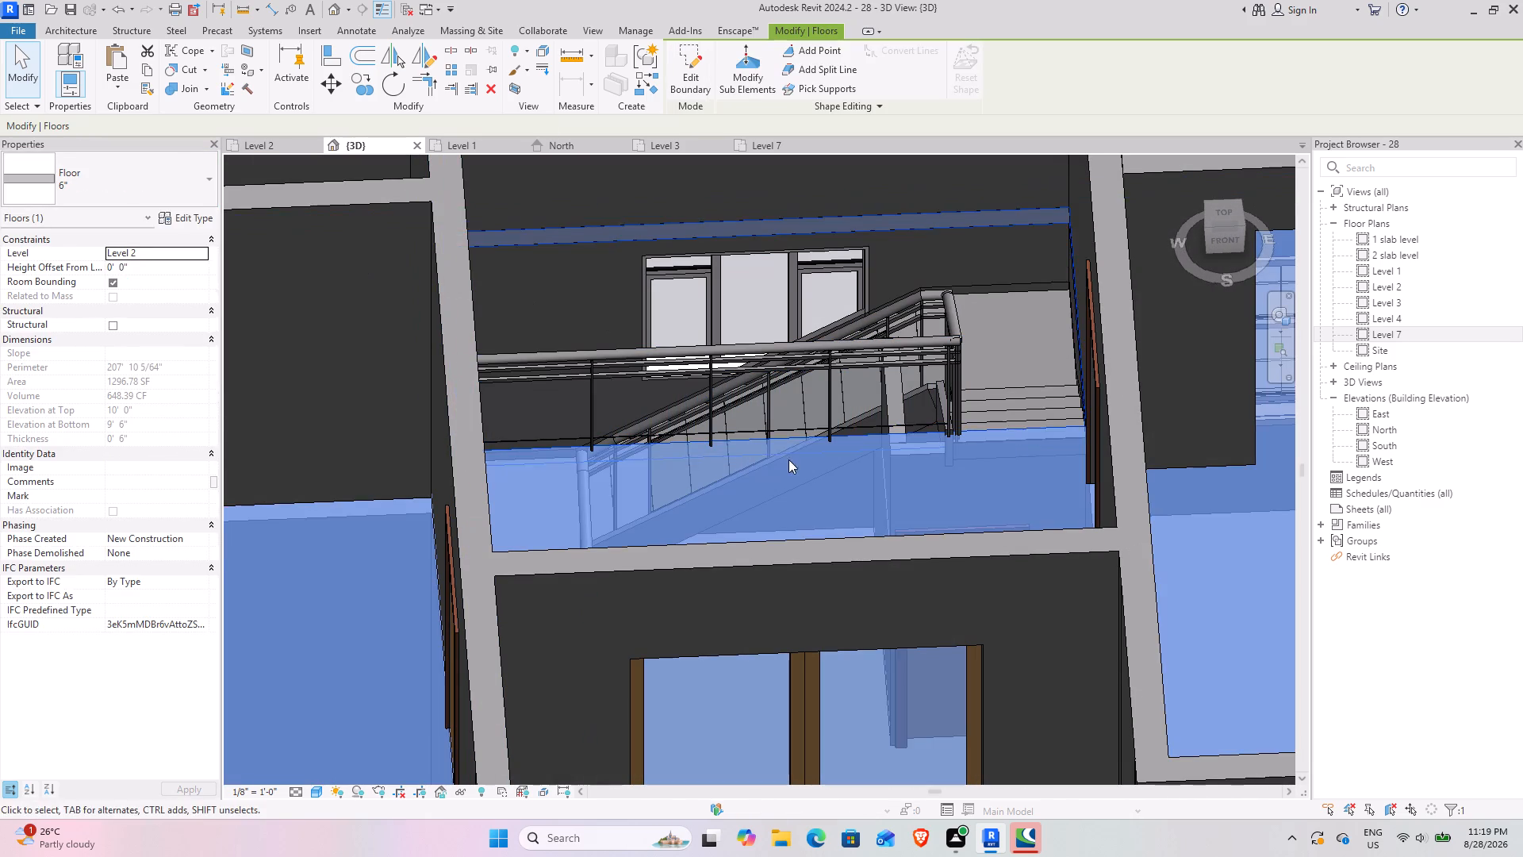
{"action": "scroll", "coordinate": [688, 244], "scroll_direction": "down", "scroll_amount": 8}
{"action": "middle_click_drag", "start_coordinate": [760, 292], "coordinate": [566, 459]}
{"action": "left_click", "coordinate": [904, 421]}
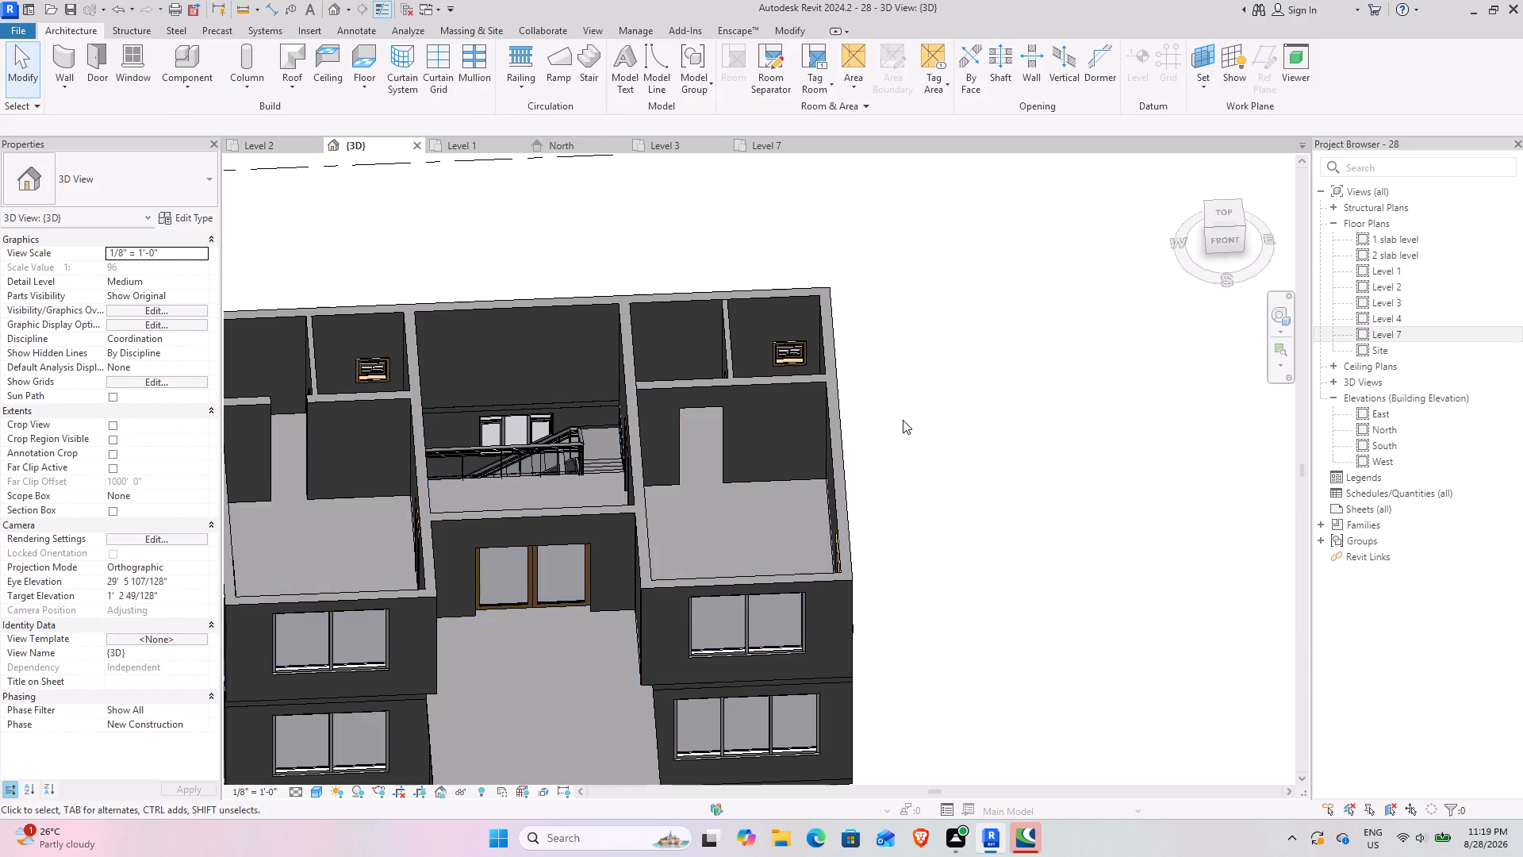
Examine the new railing, staircase and upper-floor rooms in 3D from the front, sides and back of the building.
{"action": "middle_click_drag", "start_coordinate": [823, 409], "coordinate": [815, 447], "text": "shift"}
{"action": "scroll", "coordinate": [570, 467], "scroll_direction": "up", "scroll_amount": 3}
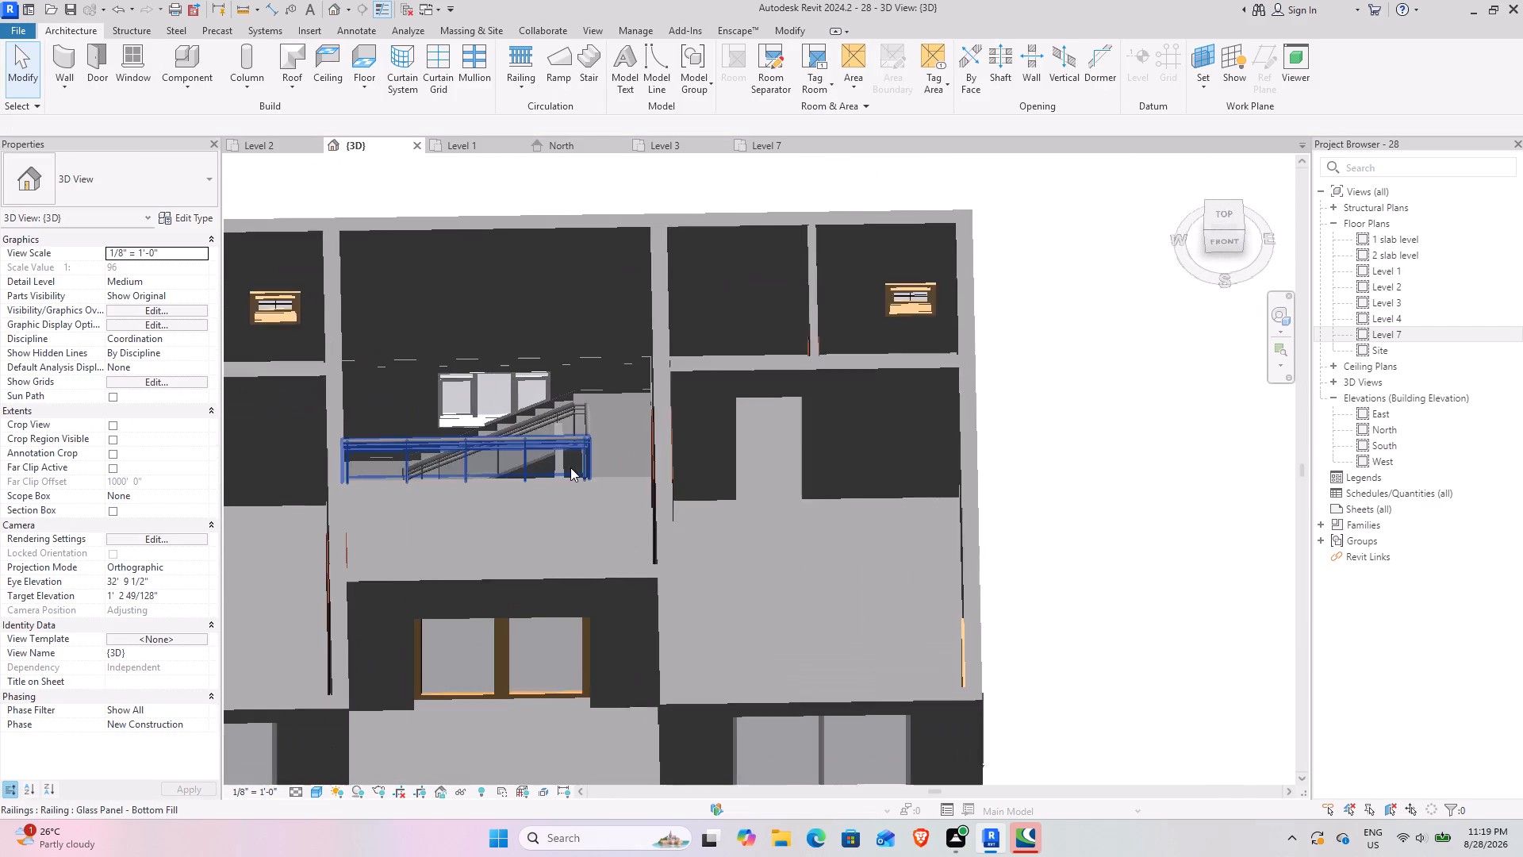
{"action": "scroll", "coordinate": [570, 467], "scroll_direction": "up", "scroll_amount": 5}
{"action": "middle_click_drag", "start_coordinate": [560, 491], "coordinate": [463, 448], "text": "shift"}
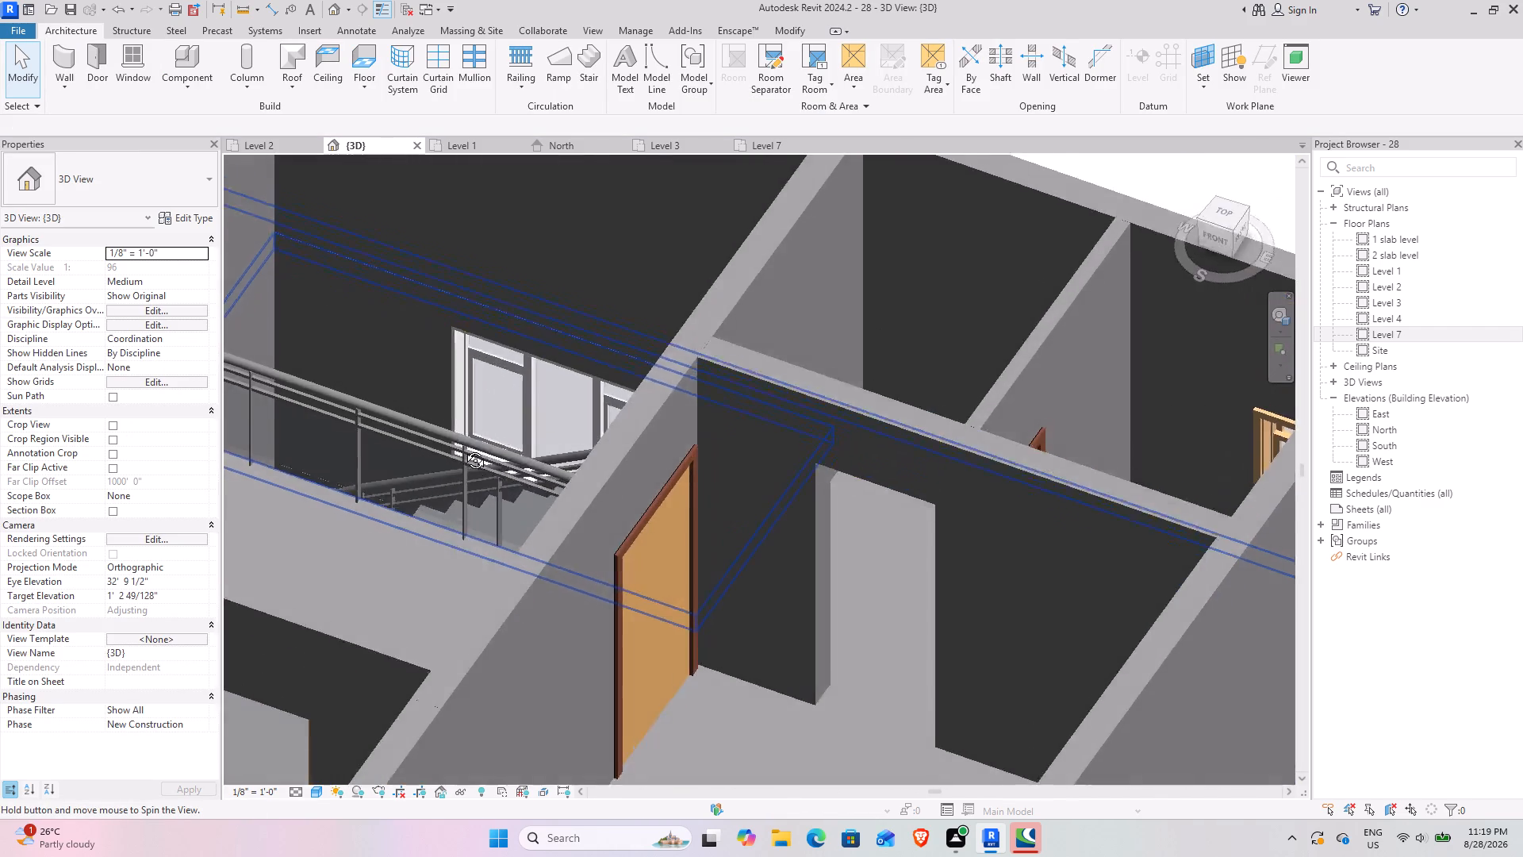
{"action": "middle_click_drag", "start_coordinate": [463, 448], "coordinate": [497, 509], "text": "shift"}
{"action": "scroll", "coordinate": [509, 502], "scroll_direction": "down", "scroll_amount": 9}
{"action": "middle_click_drag", "start_coordinate": [457, 497], "coordinate": [373, 379], "text": "shift"}
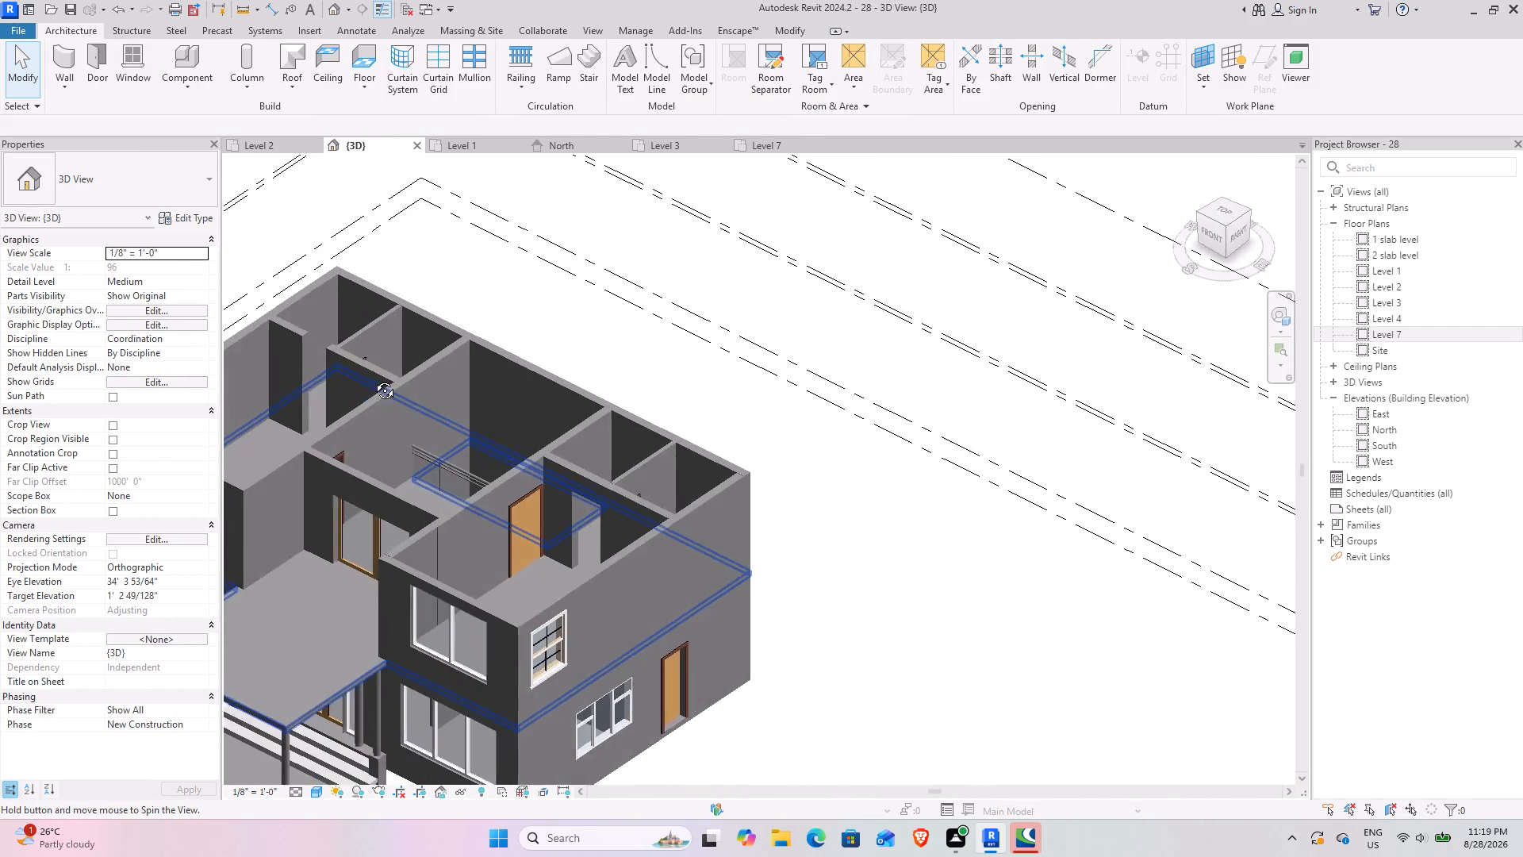
{"action": "middle_click_drag", "start_coordinate": [373, 379], "coordinate": [646, 390], "text": "shift"}
{"action": "middle_click_drag", "start_coordinate": [584, 419], "coordinate": [719, 326]}
{"action": "middle_click_drag", "start_coordinate": [600, 381], "coordinate": [531, 418], "text": "shift"}
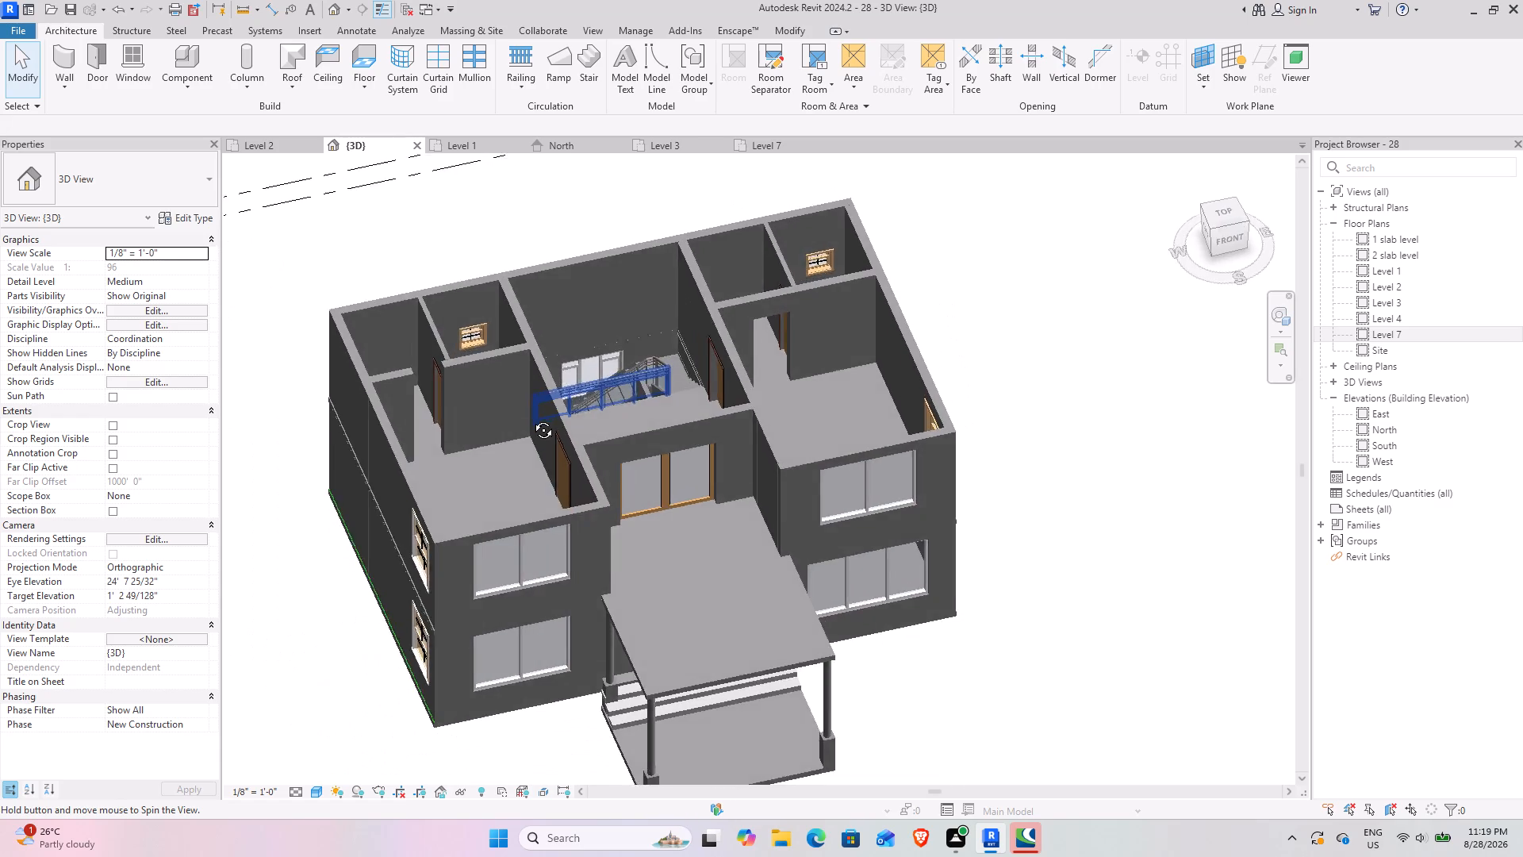
{"action": "middle_click_drag", "start_coordinate": [531, 418], "coordinate": [292, 398], "text": "shift"}
{"action": "middle_click_drag", "start_coordinate": [694, 398], "coordinate": [364, 398], "text": "shift"}
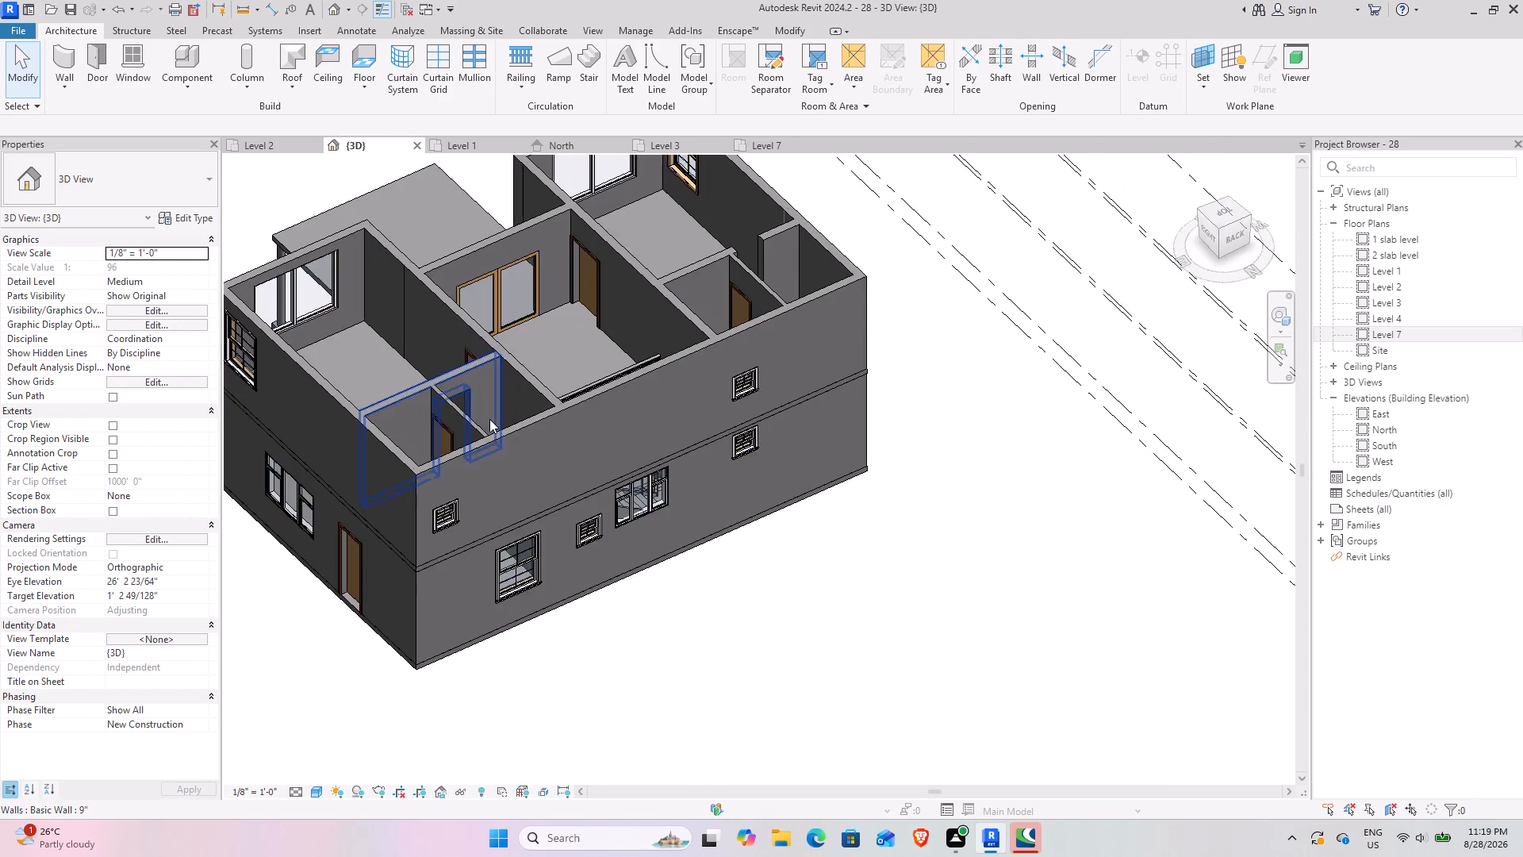
{"action": "middle_click_drag", "start_coordinate": [719, 423], "coordinate": [1065, 456], "text": "shift"}
{"action": "middle_click_drag", "start_coordinate": [712, 455], "coordinate": [901, 422], "text": "shift"}
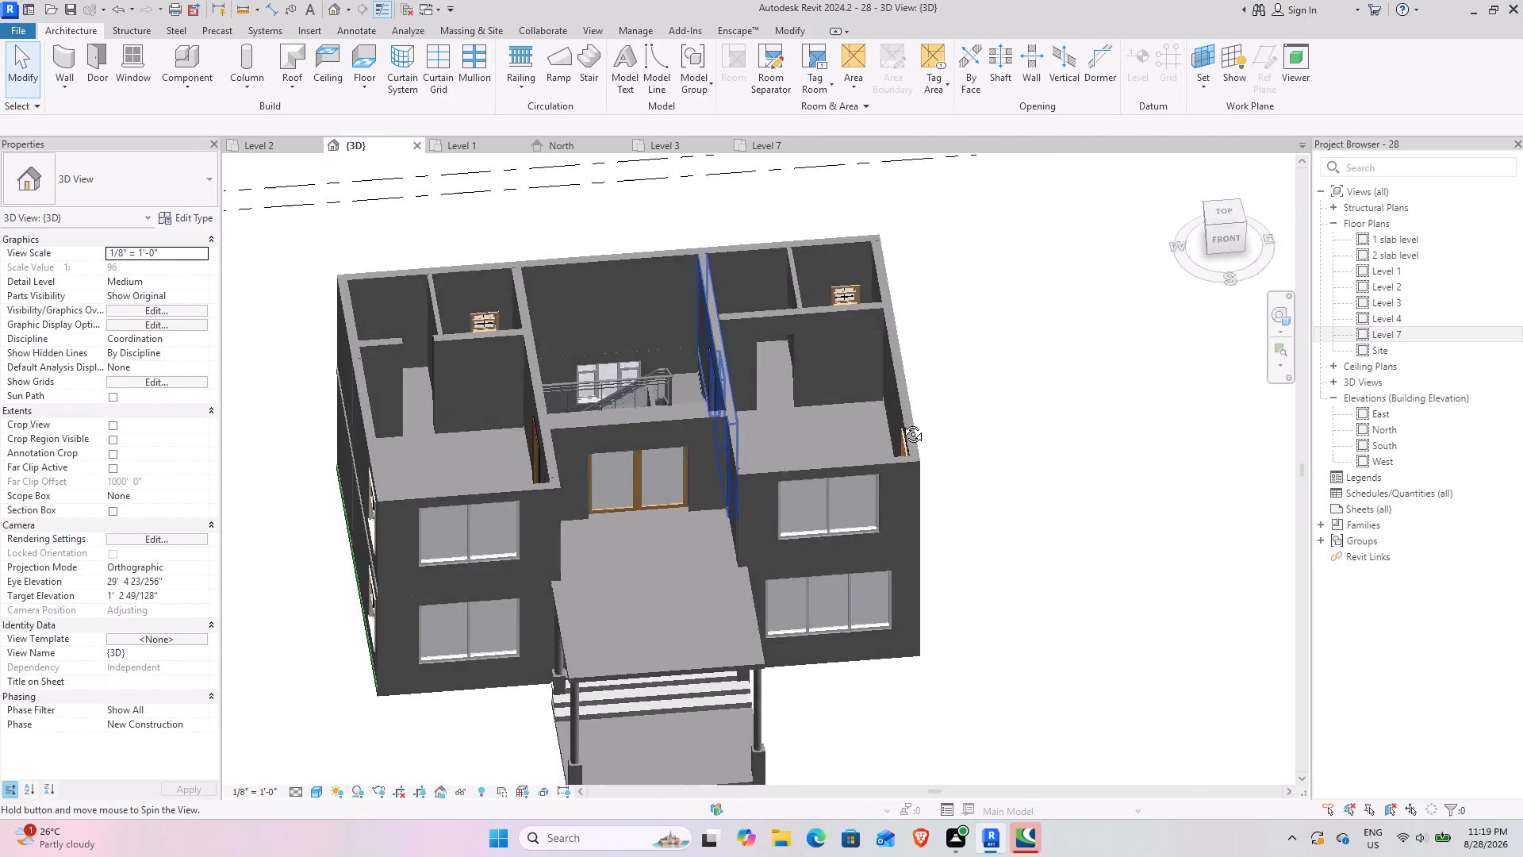
{"action": "middle_click_drag", "start_coordinate": [901, 422], "coordinate": [902, 422], "text": "shift"}
{"action": "middle_click_drag", "start_coordinate": [691, 428], "coordinate": [748, 571]}
Inspect the Level 2 plan around the dress, toilet, bedrooms, family lounge and sit-out against the first floor drawing.
{"action": "left_click", "coordinate": [273, 140]}
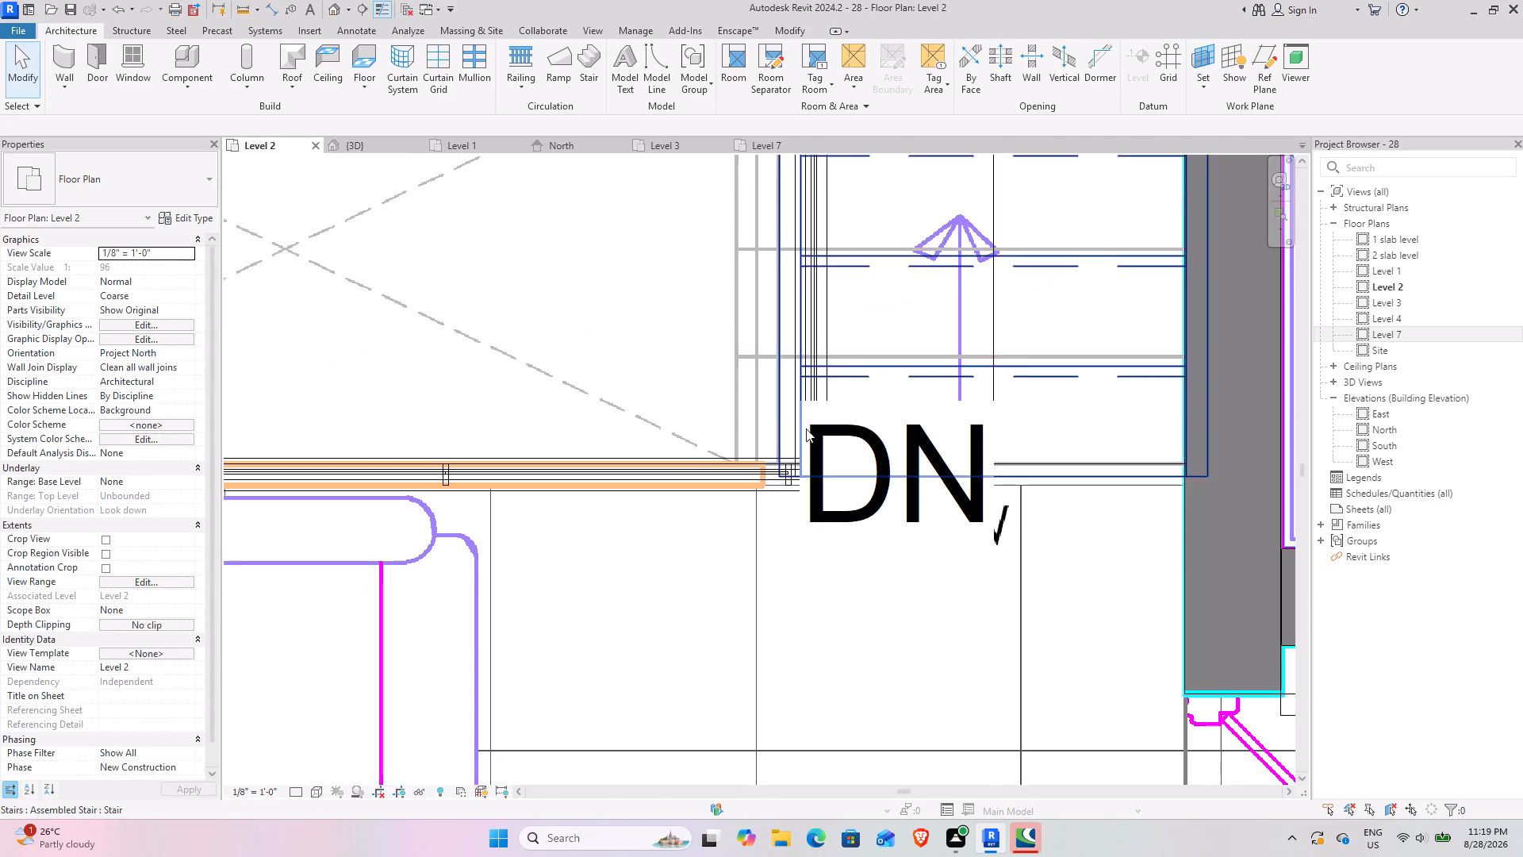
{"action": "scroll", "coordinate": [753, 414], "scroll_direction": "down", "scroll_amount": 13}
{"action": "middle_click_drag", "start_coordinate": [475, 409], "coordinate": [745, 346]}
{"action": "scroll", "coordinate": [537, 316], "scroll_direction": "up", "scroll_amount": 3}
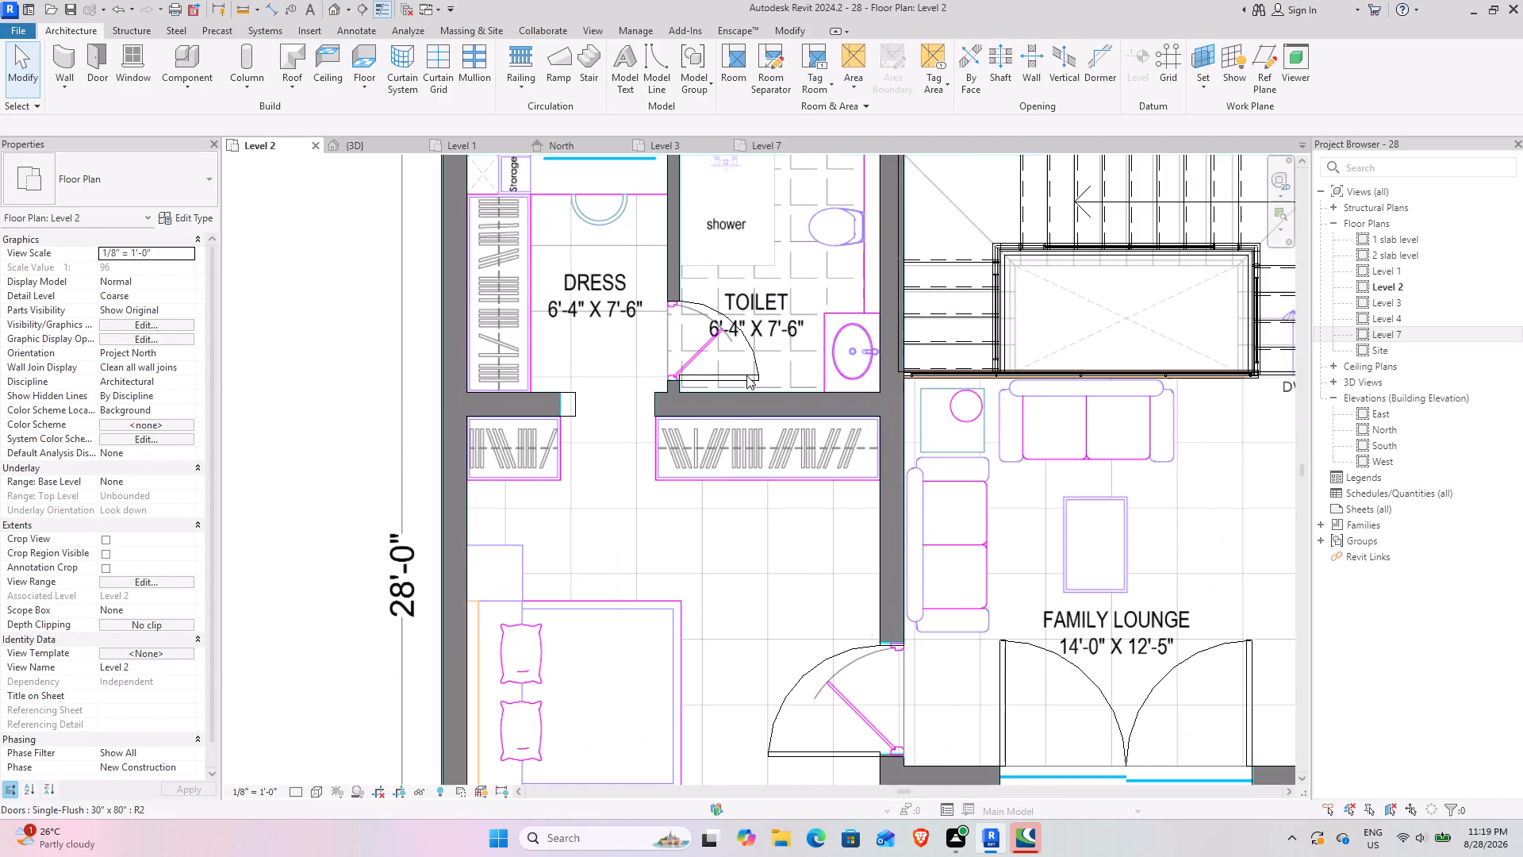
{"action": "scroll", "coordinate": [506, 290], "scroll_direction": "up", "scroll_amount": 6}
{"action": "scroll", "coordinate": [674, 325], "scroll_direction": "down", "scroll_amount": 7}
{"action": "middle_click_drag", "start_coordinate": [682, 314], "coordinate": [601, 397]}
{"action": "scroll", "coordinate": [577, 336], "scroll_direction": "up", "scroll_amount": 5}
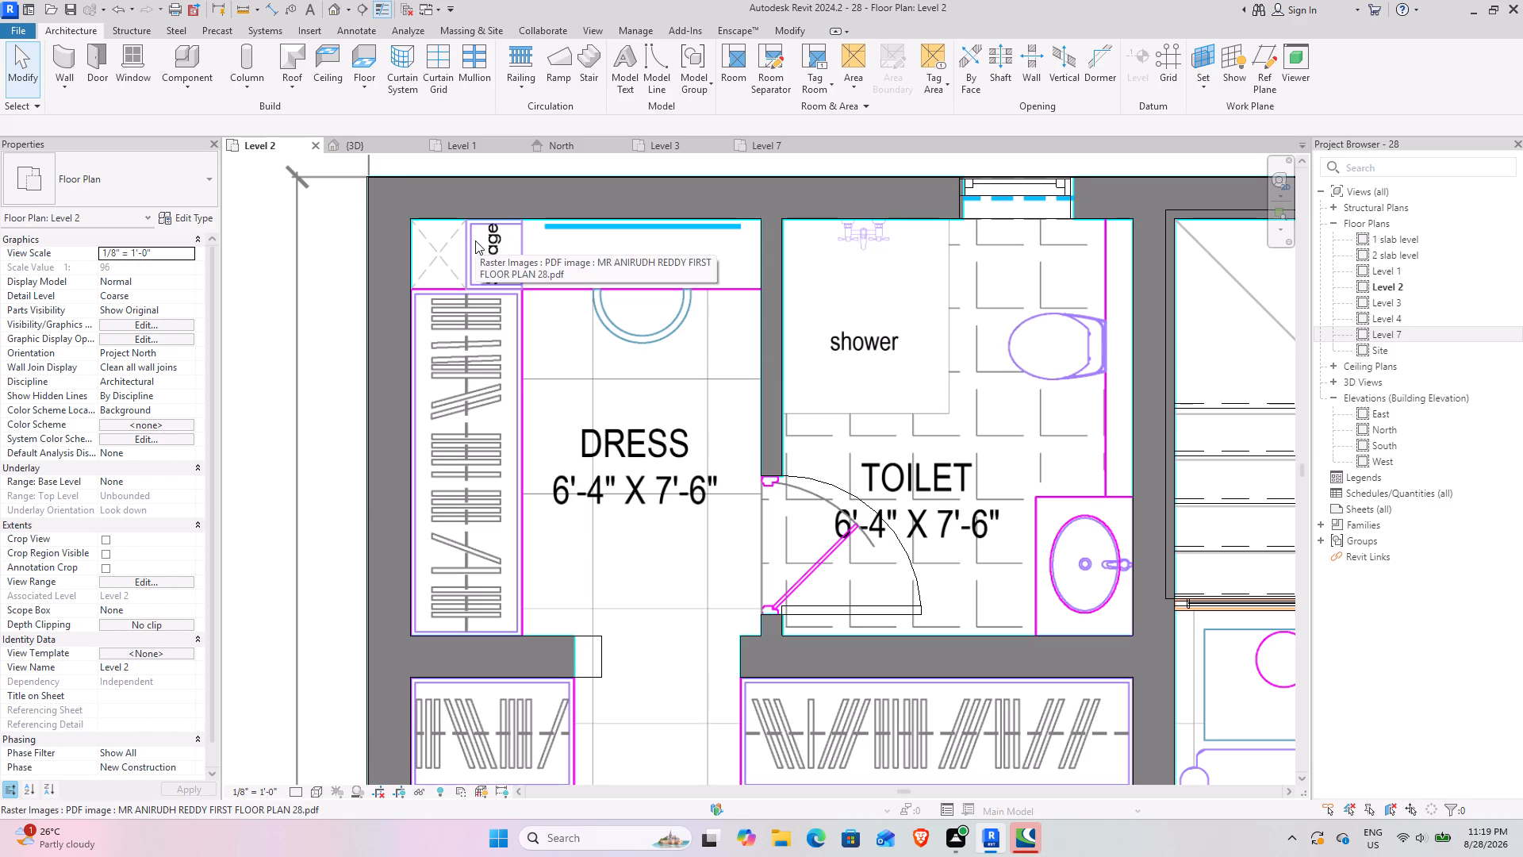
{"action": "scroll", "coordinate": [524, 253], "scroll_direction": "down", "scroll_amount": 3}
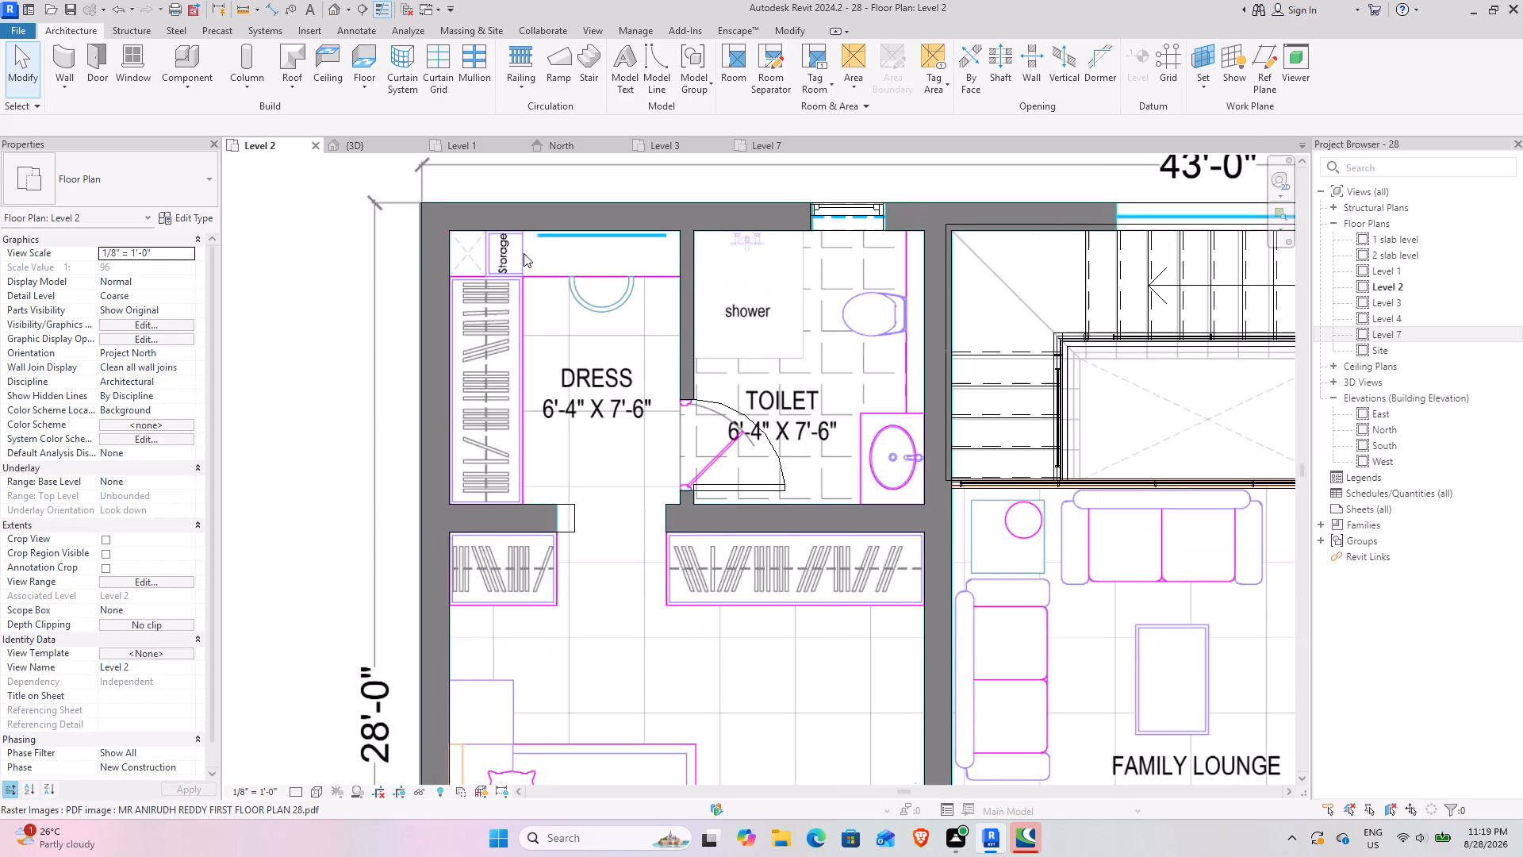
{"action": "scroll", "coordinate": [524, 253], "scroll_direction": "down", "scroll_amount": 8}
{"action": "middle_click_drag", "start_coordinate": [818, 326], "coordinate": [649, 217]}
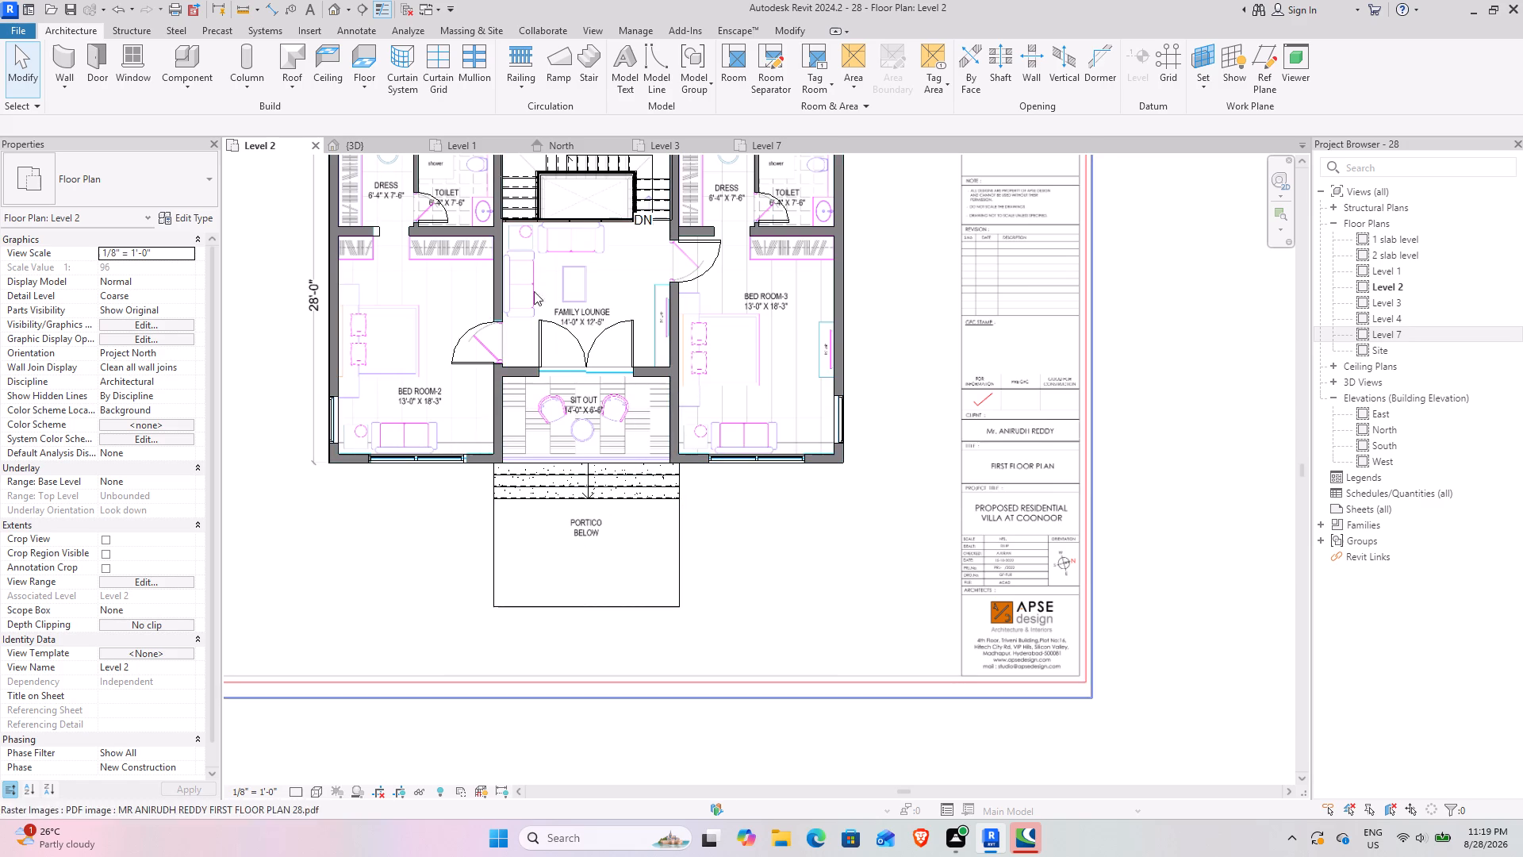
Examine the building in 3D from the front and the side, checking the sit-out and the portico roof slab.
{"action": "left_click", "coordinate": [363, 147]}
{"action": "scroll", "coordinate": [632, 455], "scroll_direction": "down", "scroll_amount": 3}
{"action": "middle_click_drag", "start_coordinate": [642, 467], "coordinate": [550, 470]}
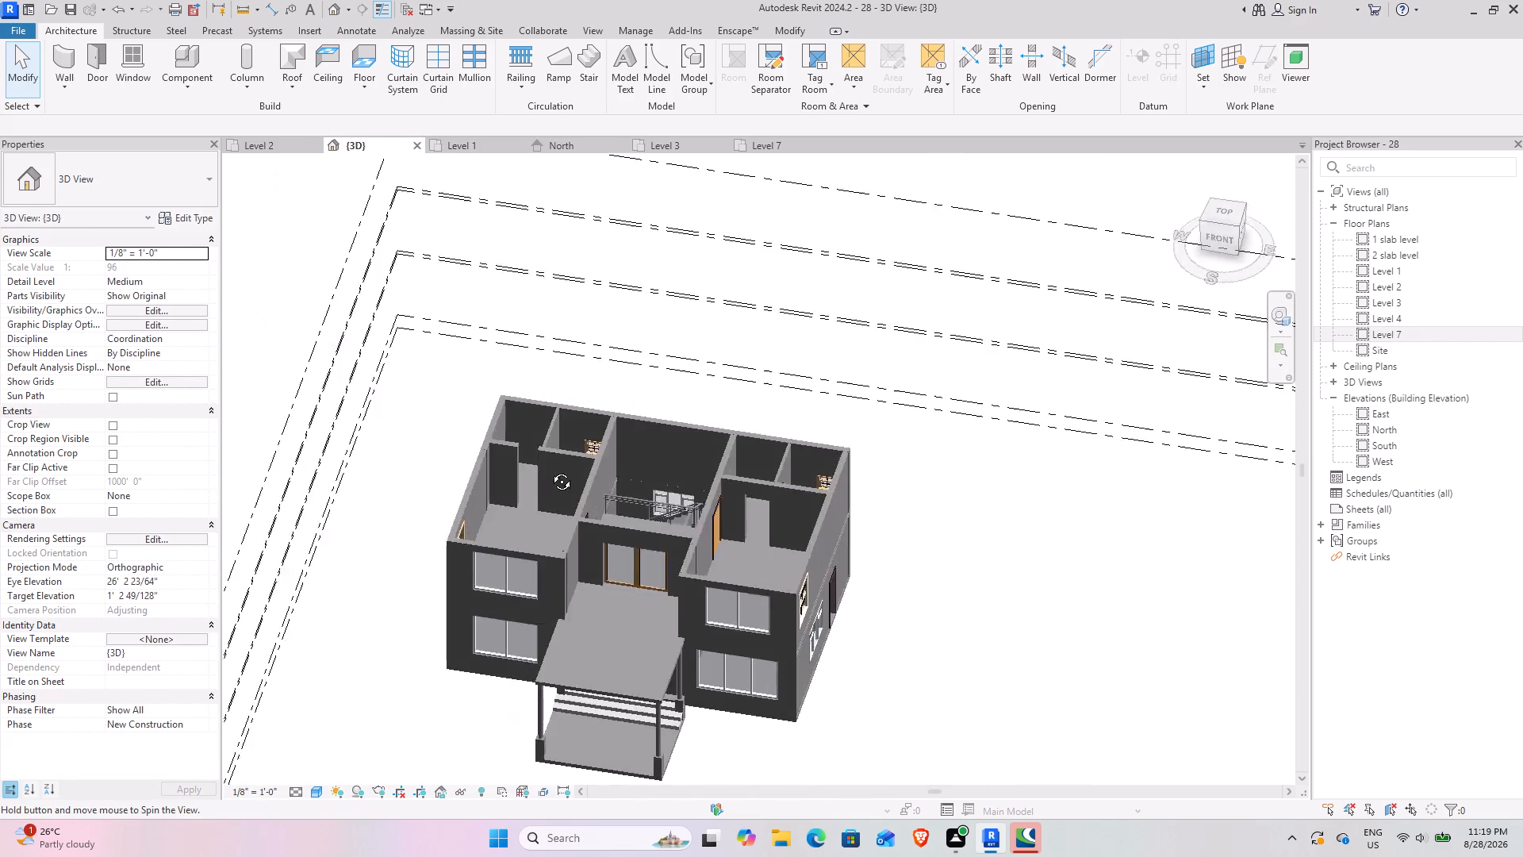
{"action": "middle_click_drag", "start_coordinate": [550, 470], "coordinate": [707, 484]}
{"action": "middle_click_drag", "start_coordinate": [712, 494], "coordinate": [508, 336]}
{"action": "middle_click_drag", "start_coordinate": [597, 437], "coordinate": [724, 378], "text": "shift"}
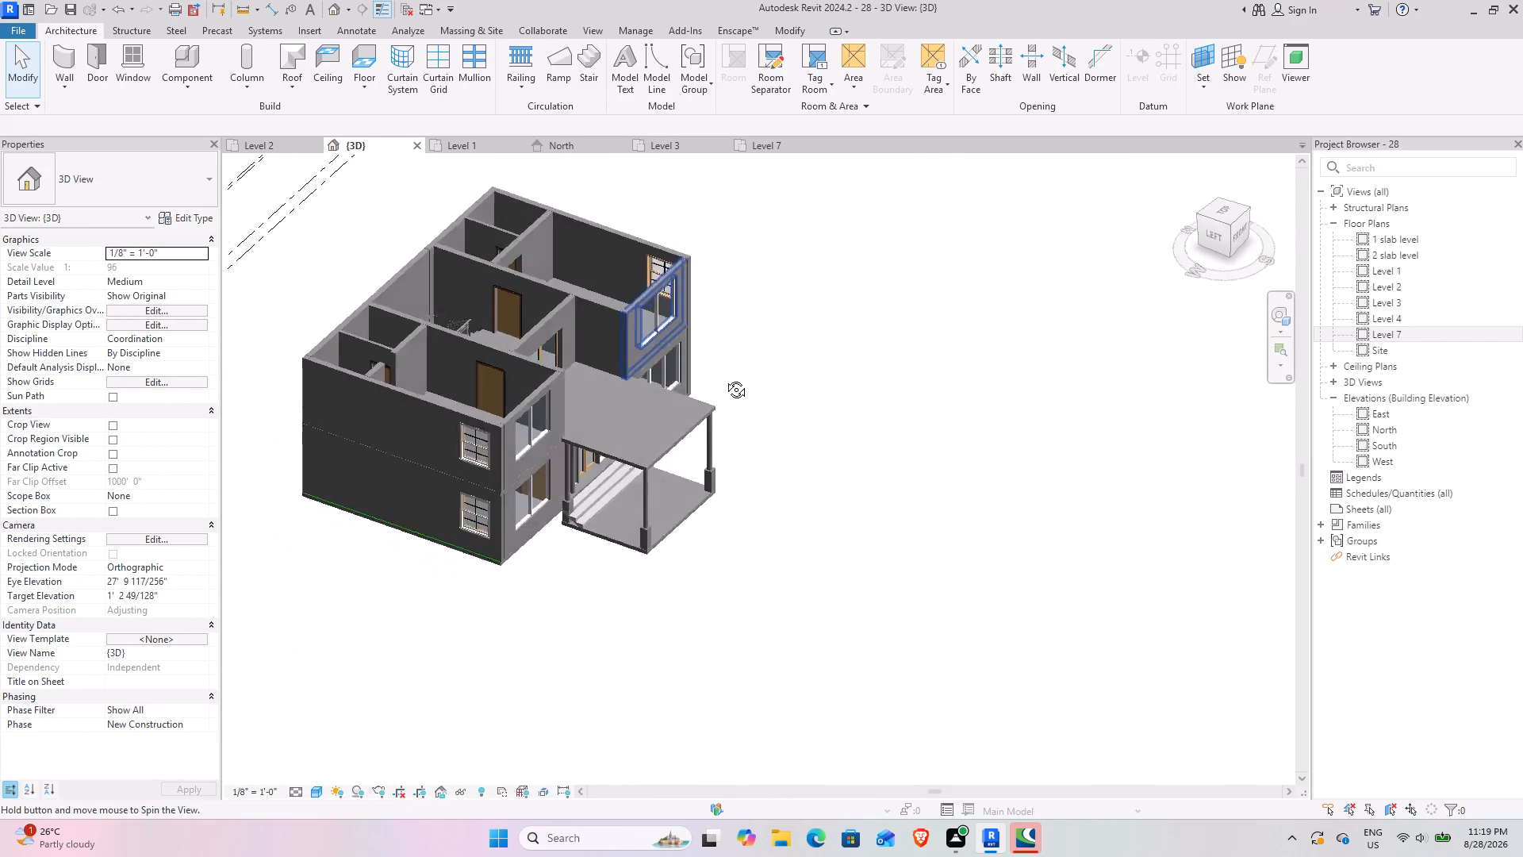
{"action": "middle_click_drag", "start_coordinate": [724, 378], "coordinate": [705, 364], "text": "shift"}
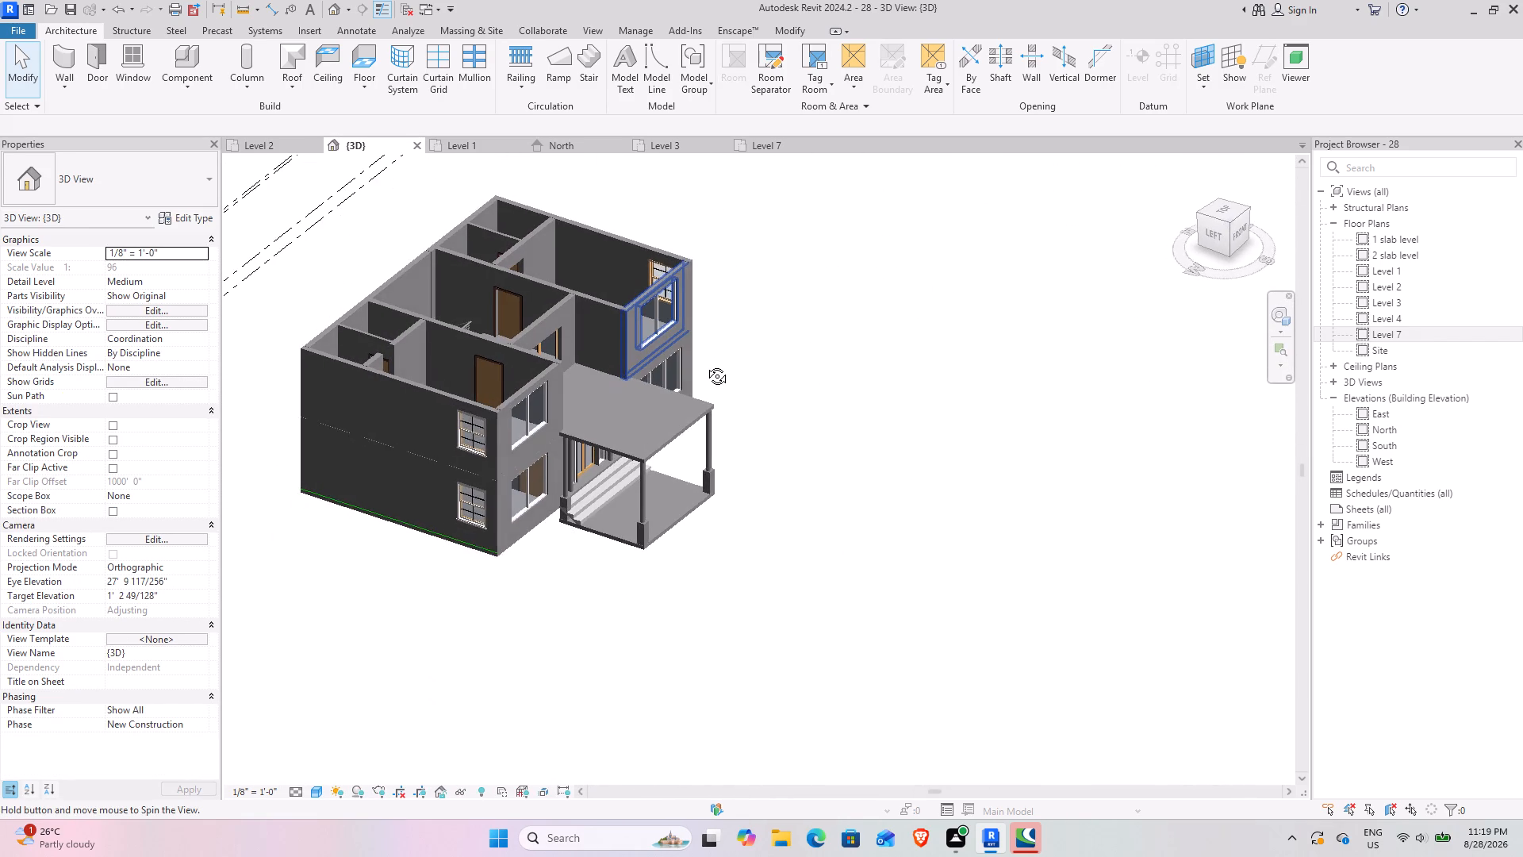
{"action": "middle_click_drag", "start_coordinate": [705, 364], "coordinate": [712, 457], "text": "shift"}
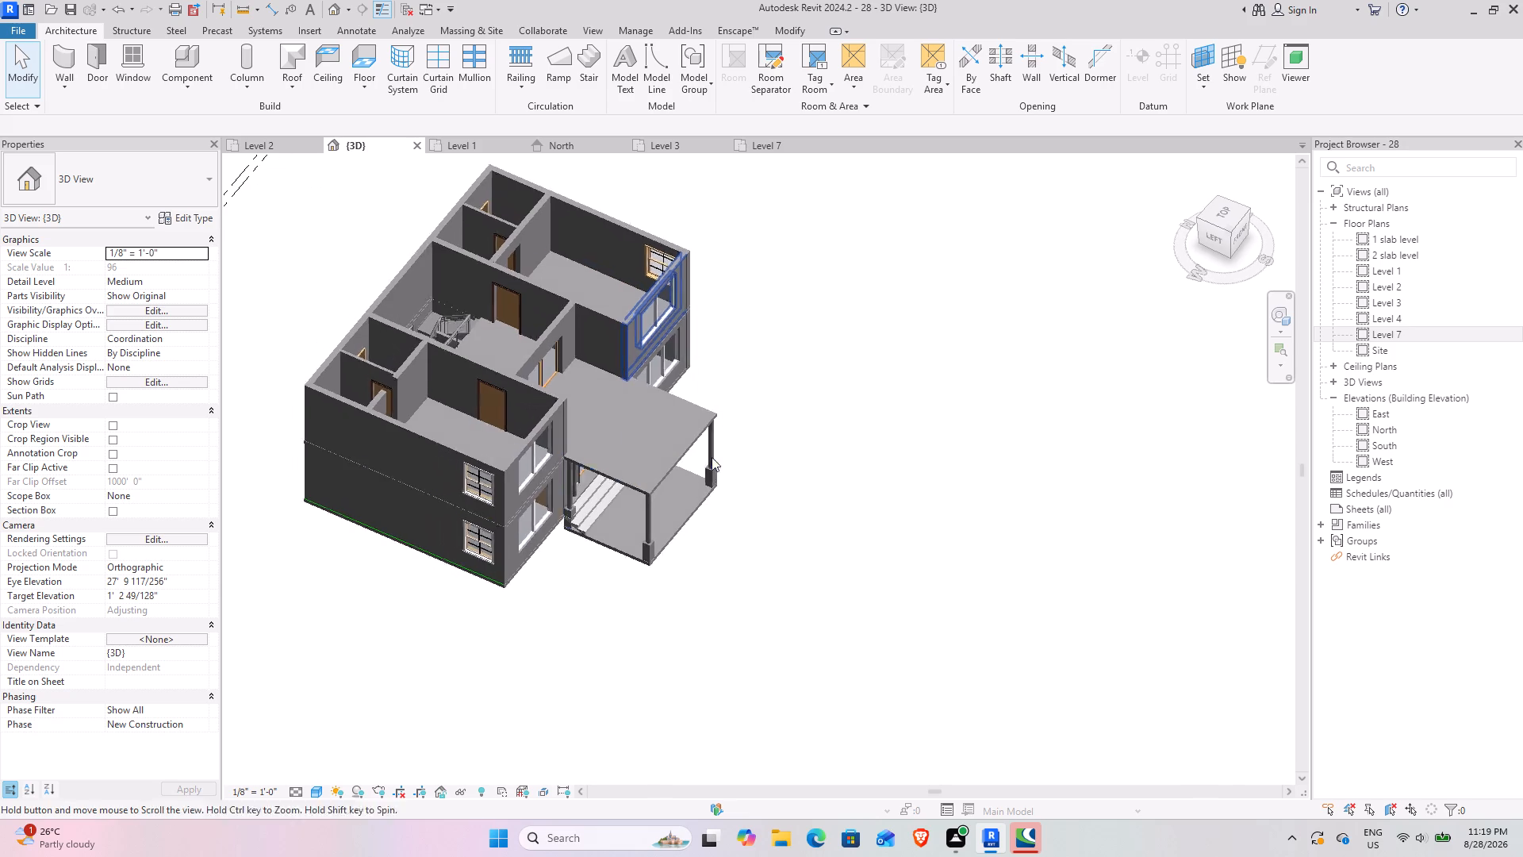
{"action": "middle_click_drag", "start_coordinate": [712, 457], "coordinate": [712, 456], "text": "shift"}
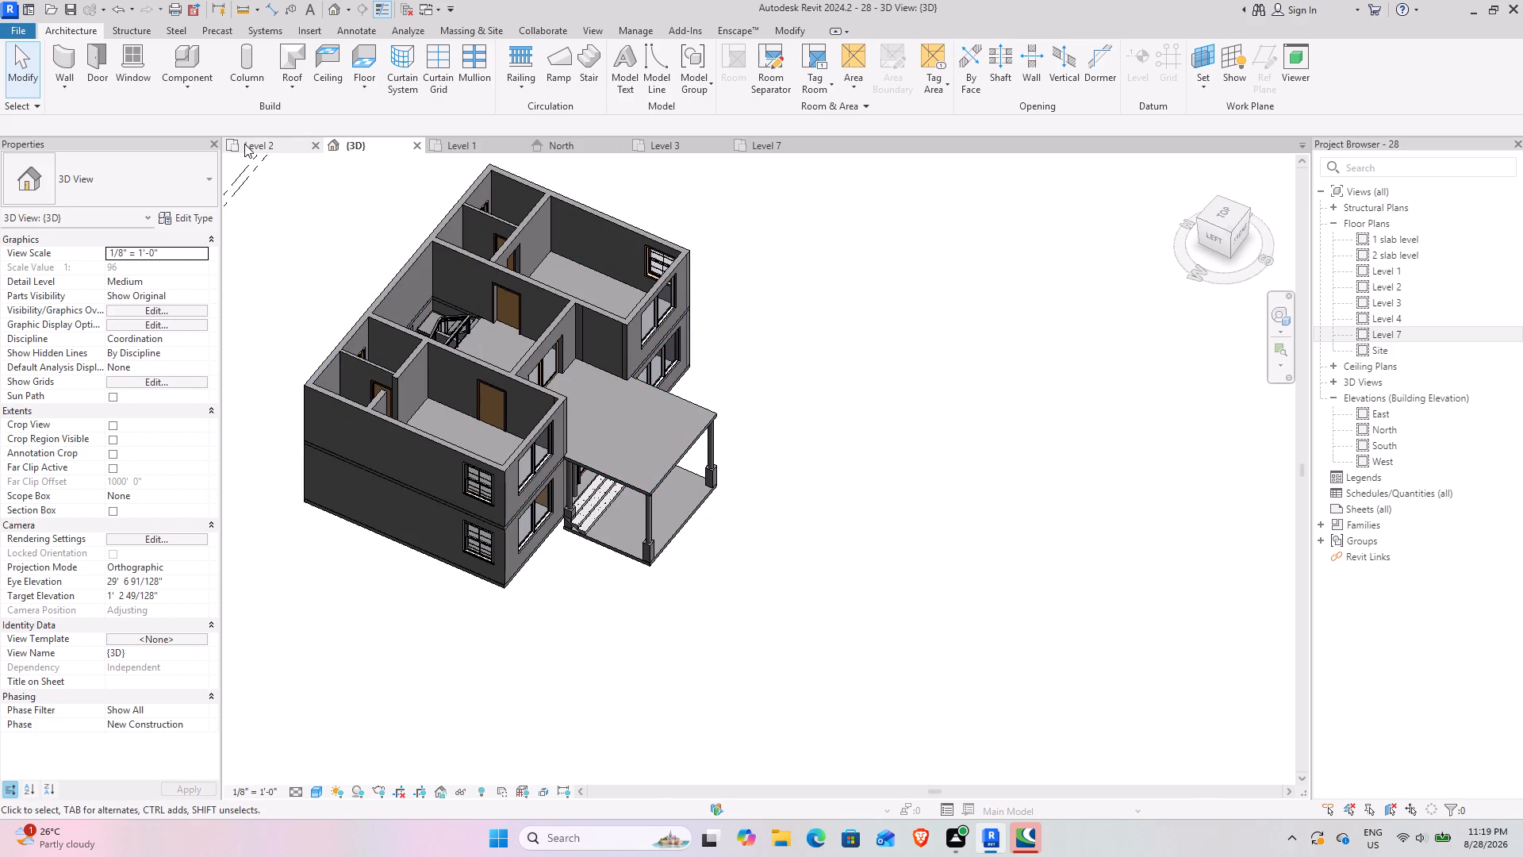
In the Level 2 plan, create a Handrail - Rectangular railing about 14'-0" long across the sit-out's open front edge, between the side walls.
{"action": "left_click", "coordinate": [244, 144]}
{"action": "scroll", "coordinate": [535, 576], "scroll_direction": "up", "scroll_amount": 6}
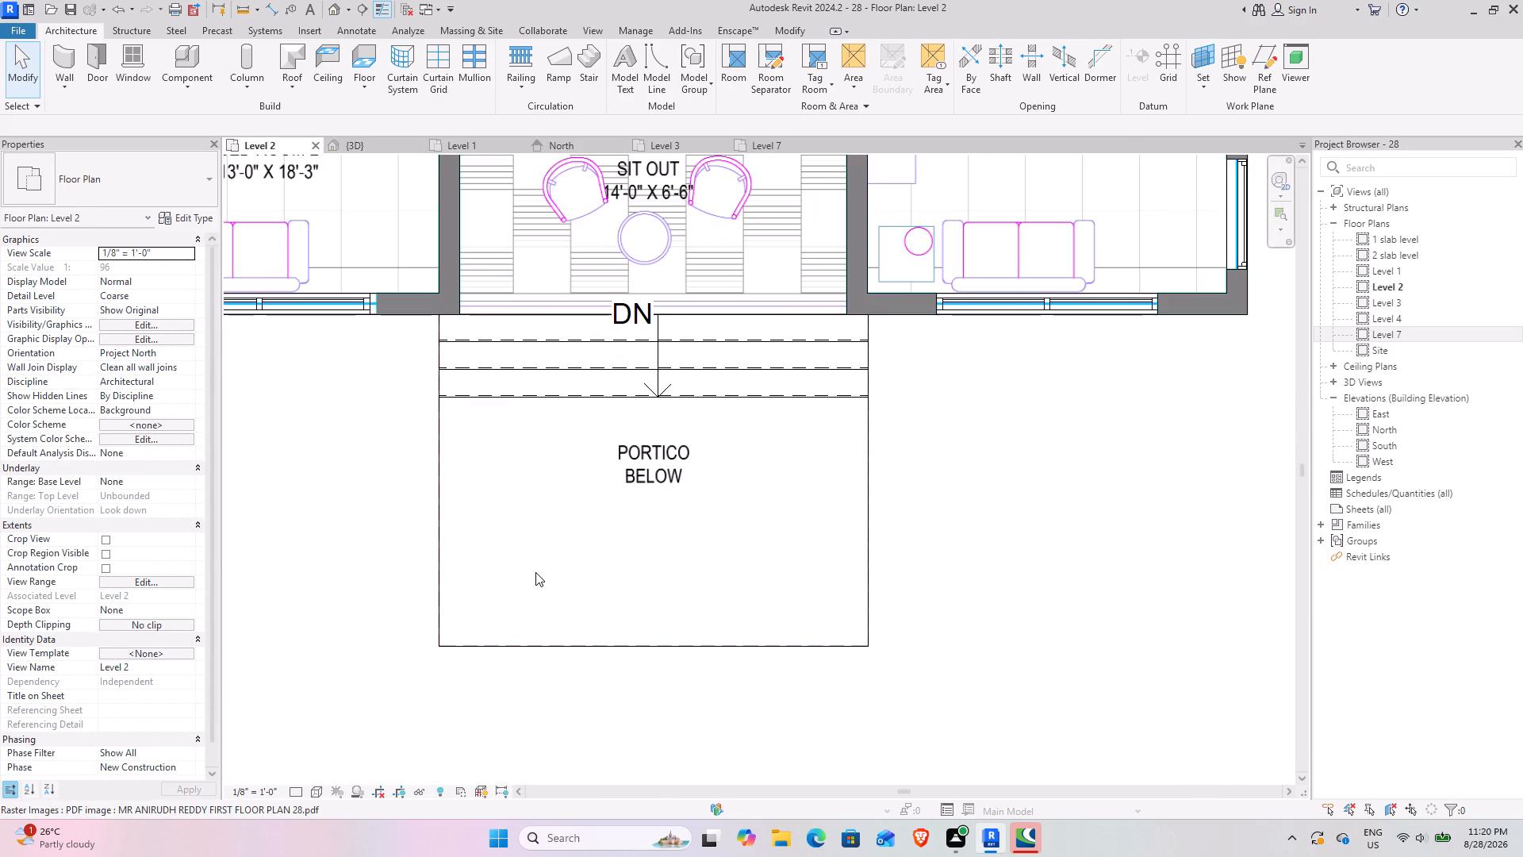
{"action": "scroll", "coordinate": [612, 348], "scroll_direction": "down", "scroll_amount": 4}
{"action": "middle_click_drag", "start_coordinate": [614, 349], "coordinate": [574, 506]}
{"action": "scroll", "coordinate": [584, 481], "scroll_direction": "up", "scroll_amount": 2}
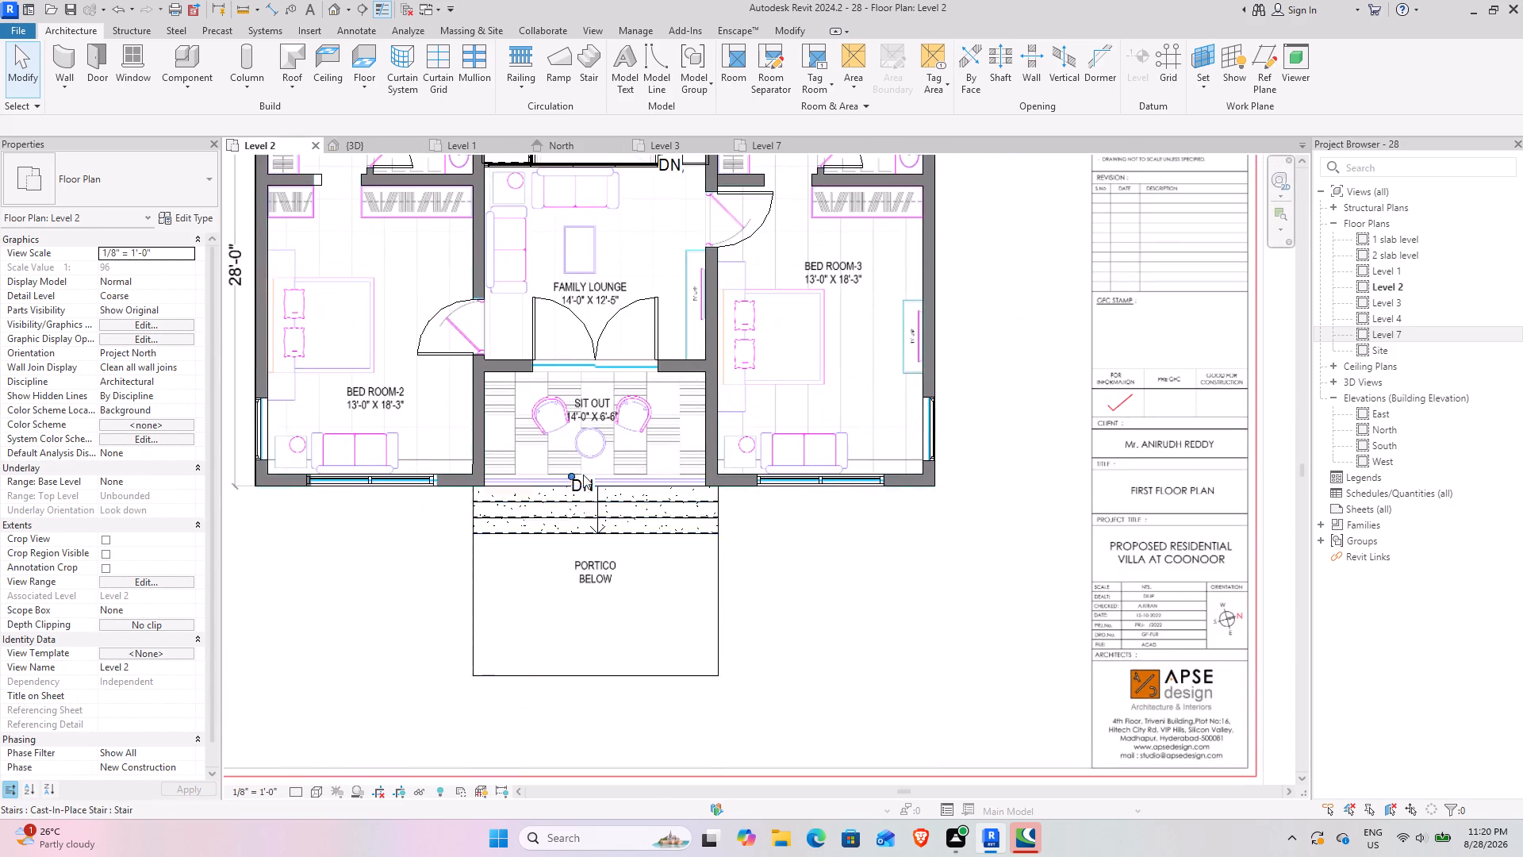
{"action": "scroll", "coordinate": [583, 475], "scroll_direction": "up", "scroll_amount": 8}
{"action": "scroll", "coordinate": [488, 444], "scroll_direction": "down", "scroll_amount": 2}
{"action": "middle_click_drag", "start_coordinate": [488, 444], "coordinate": [652, 444]}
{"action": "middle_click_drag", "start_coordinate": [623, 438], "coordinate": [498, 510]}
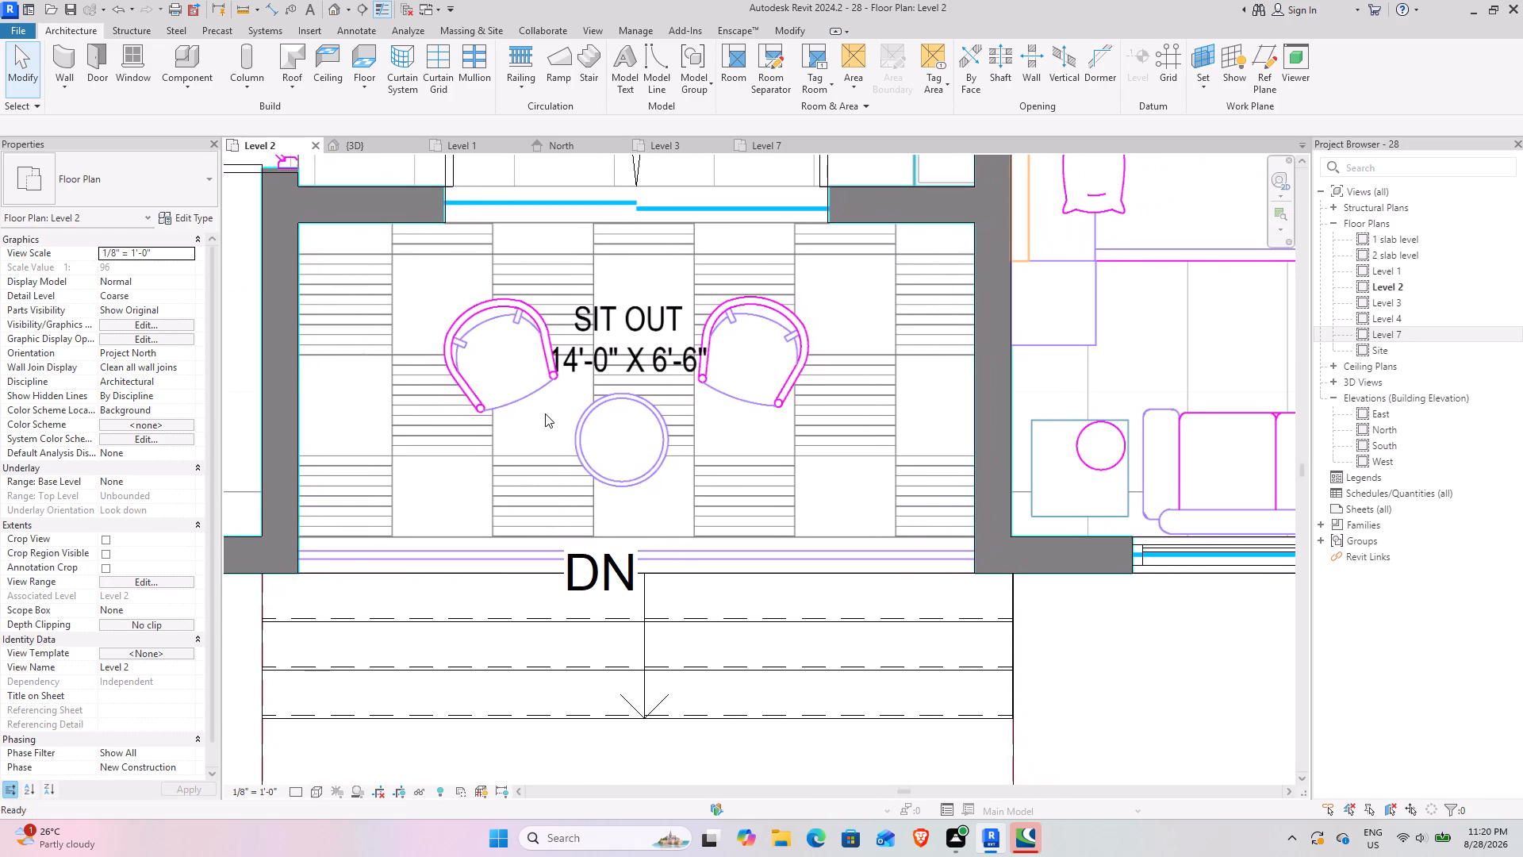
{"action": "scroll", "coordinate": [545, 413], "scroll_direction": "down", "scroll_amount": 2}
{"action": "scroll", "coordinate": [537, 523], "scroll_direction": "up", "scroll_amount": 2}
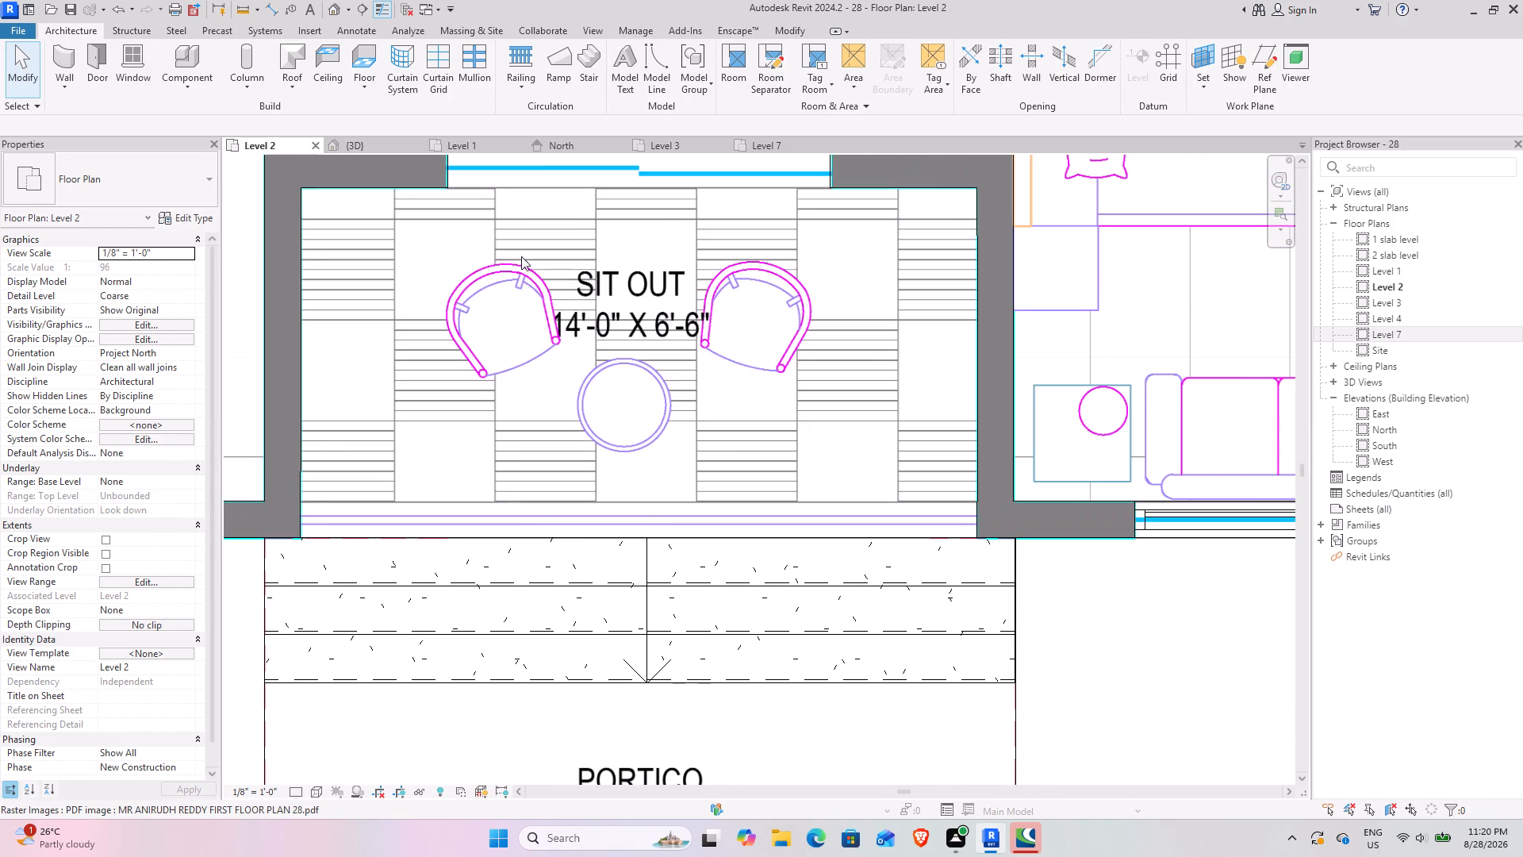
{"action": "left_click", "coordinate": [531, 63]}
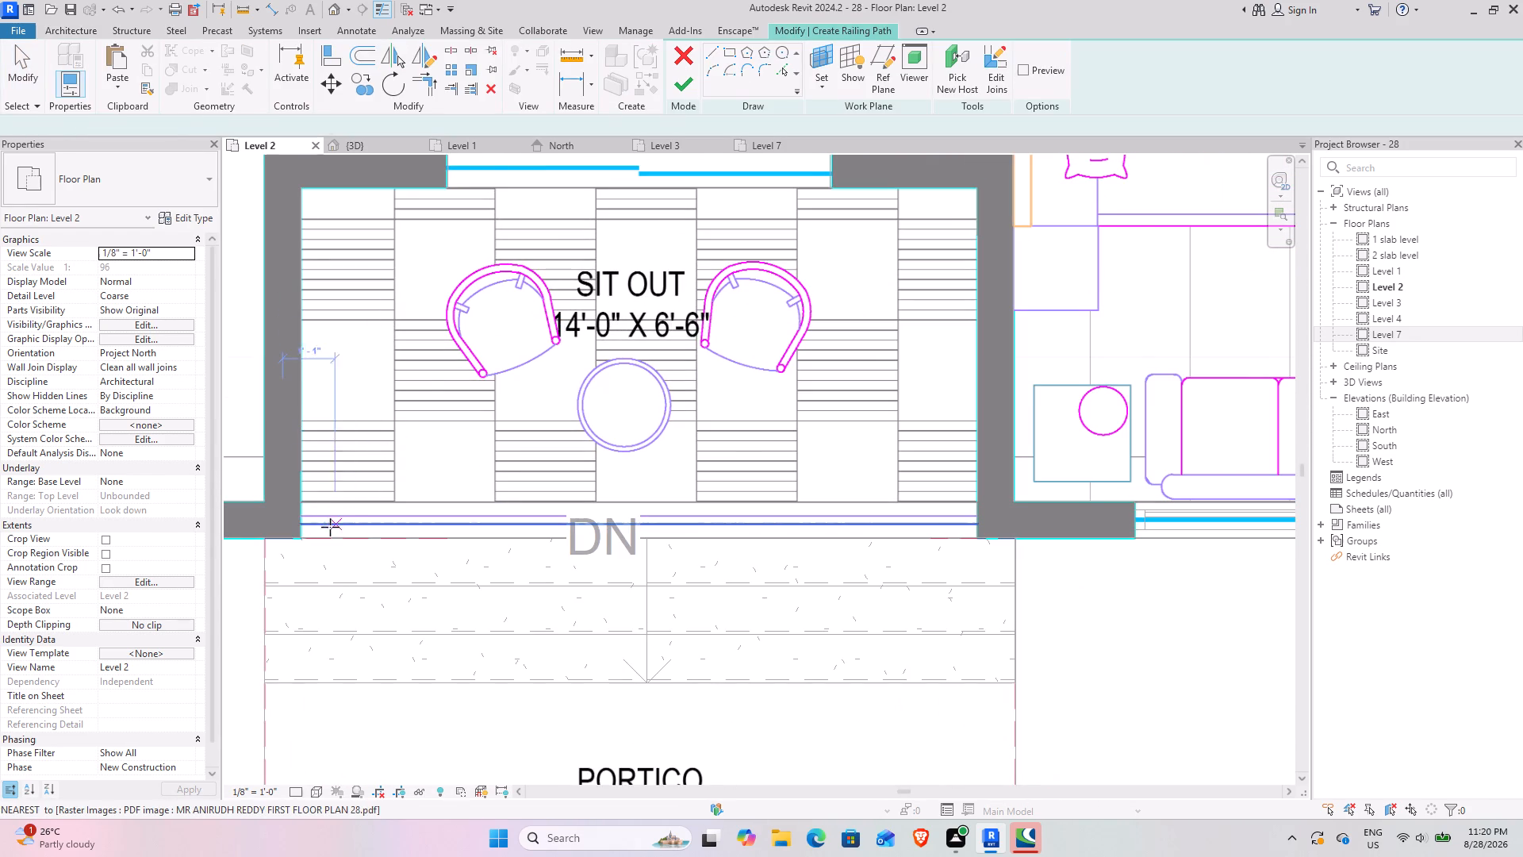
{"action": "scroll", "coordinate": [301, 522], "scroll_direction": "up", "scroll_amount": 7}
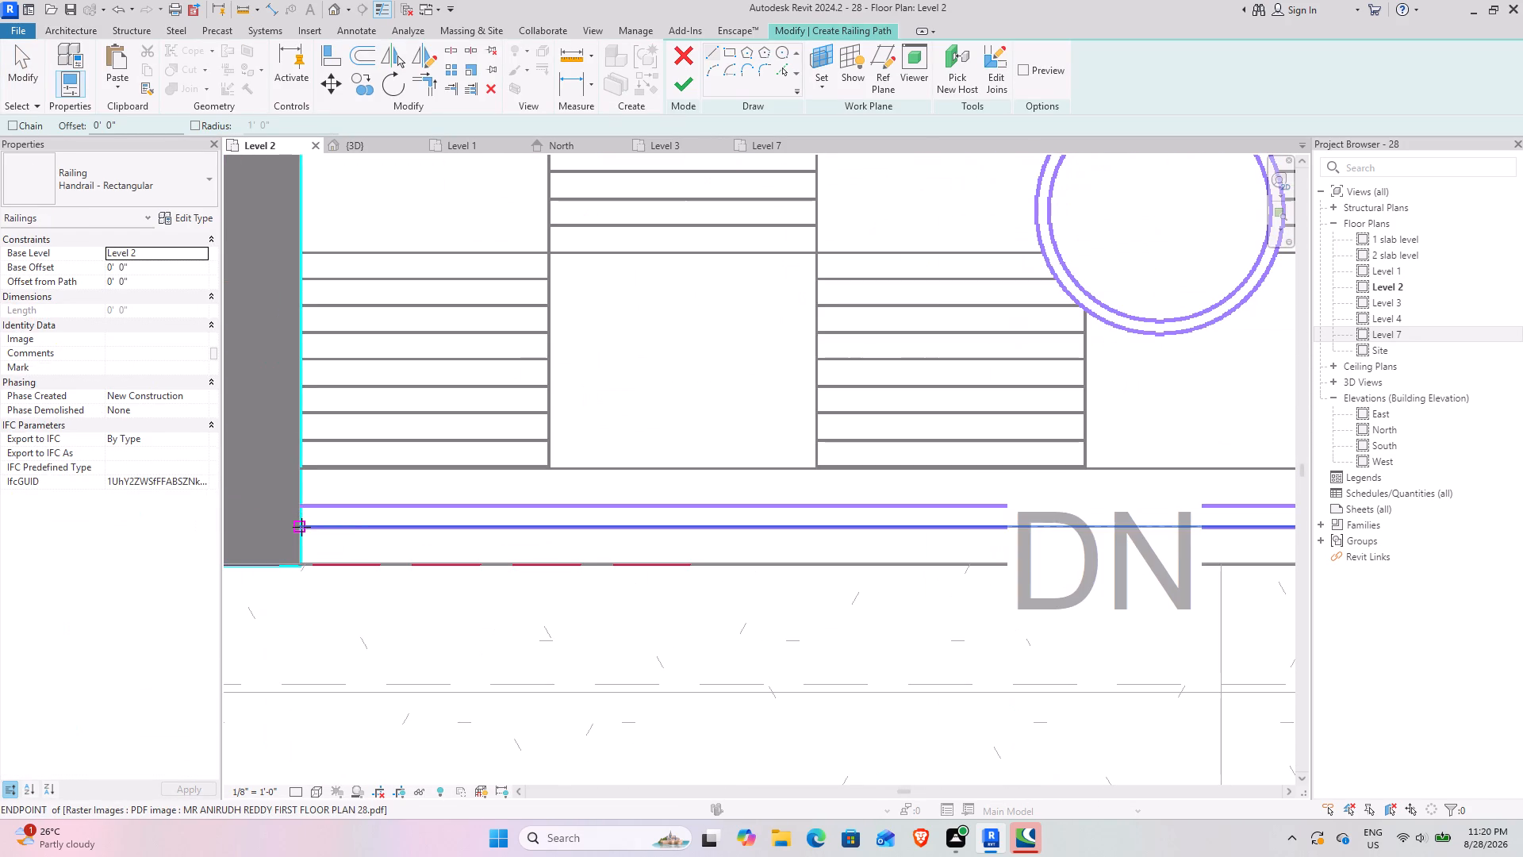
{"action": "left_click", "coordinate": [301, 527]}
{"action": "scroll", "coordinate": [1117, 526], "scroll_direction": "down", "scroll_amount": 4}
{"action": "middle_click_drag", "start_coordinate": [1123, 521], "coordinate": [577, 526]}
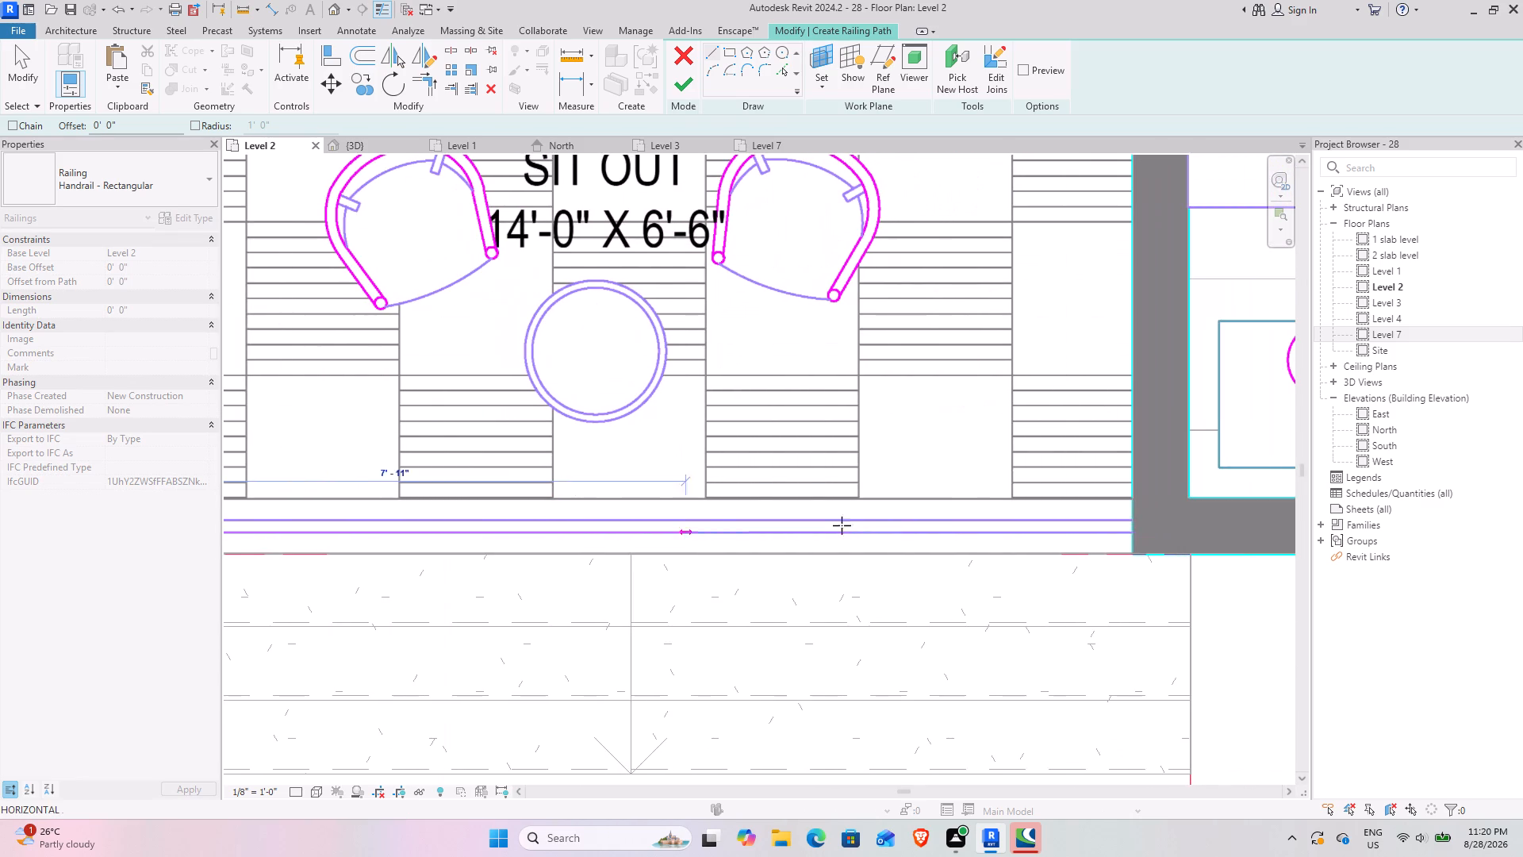
{"action": "left_click", "coordinate": [1136, 536]}
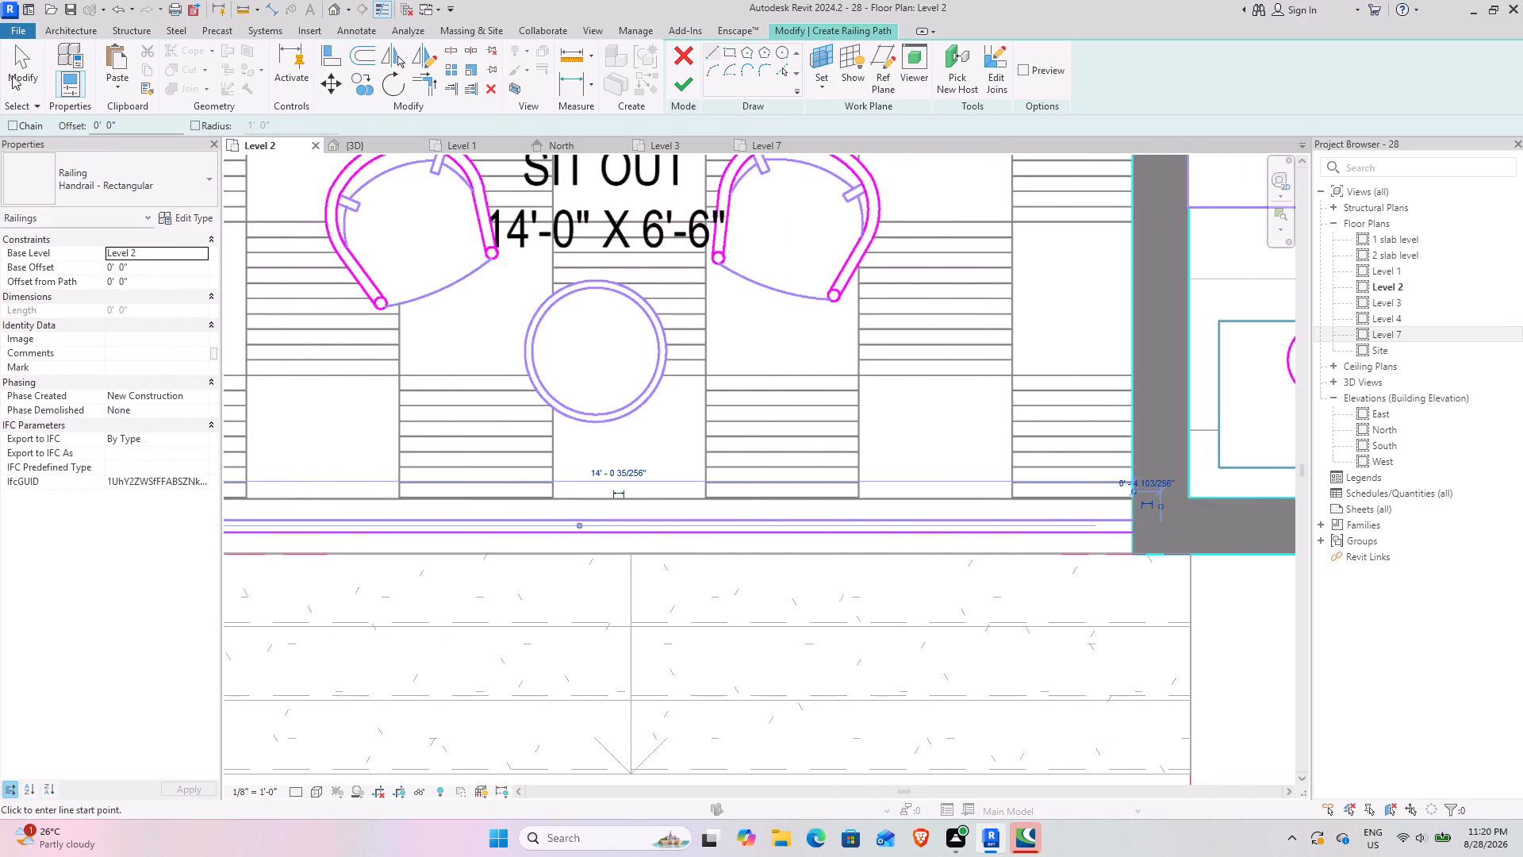
{"action": "left_click", "coordinate": [676, 84]}
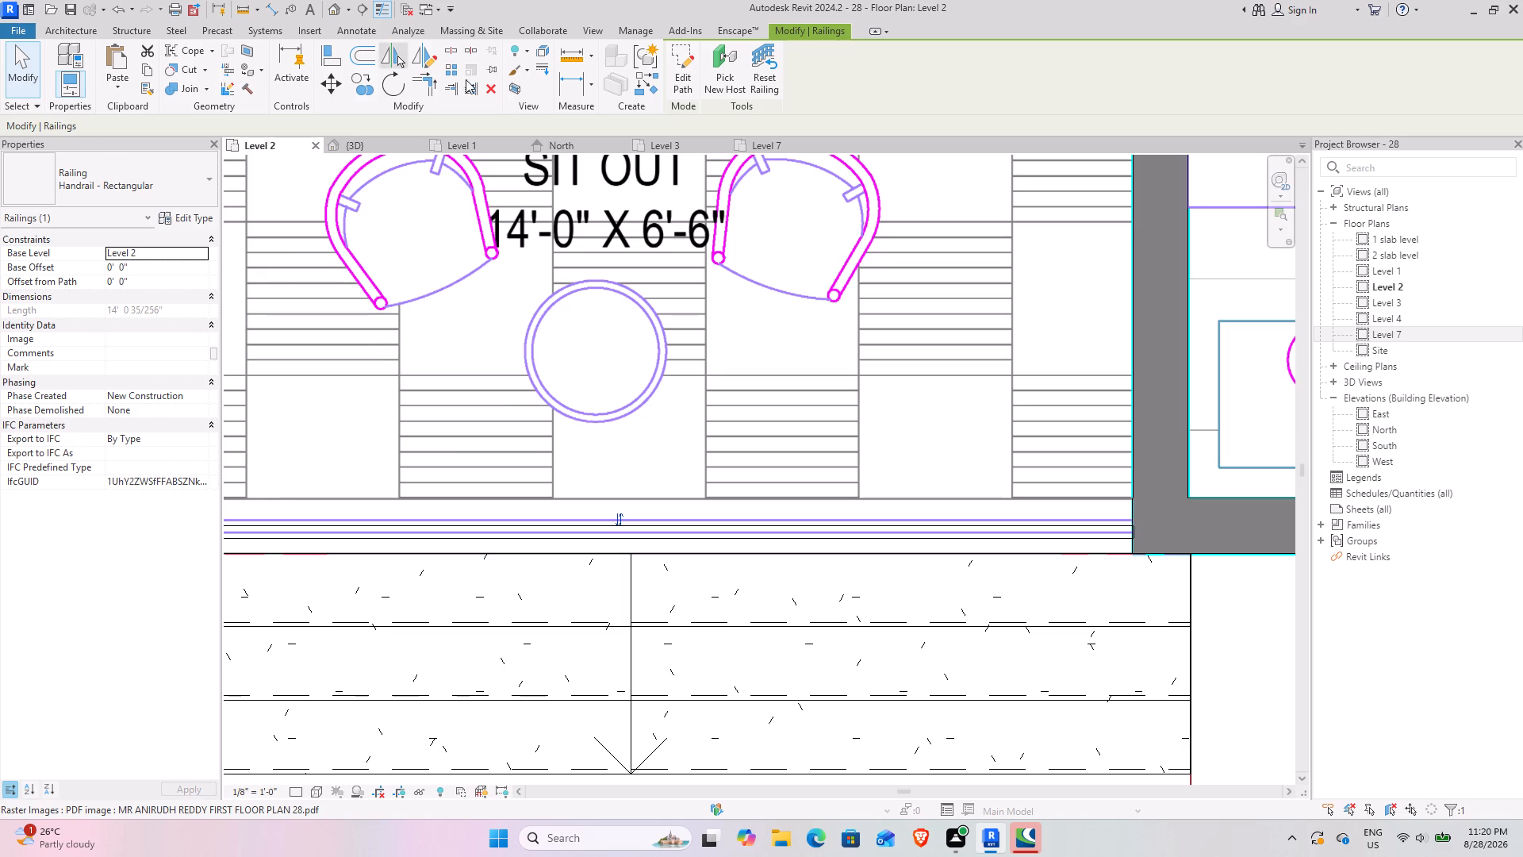
In the 3D view, change the new sit-out railing's type to Glass Panel - Bottom Fill.
{"action": "left_click", "coordinate": [362, 138]}
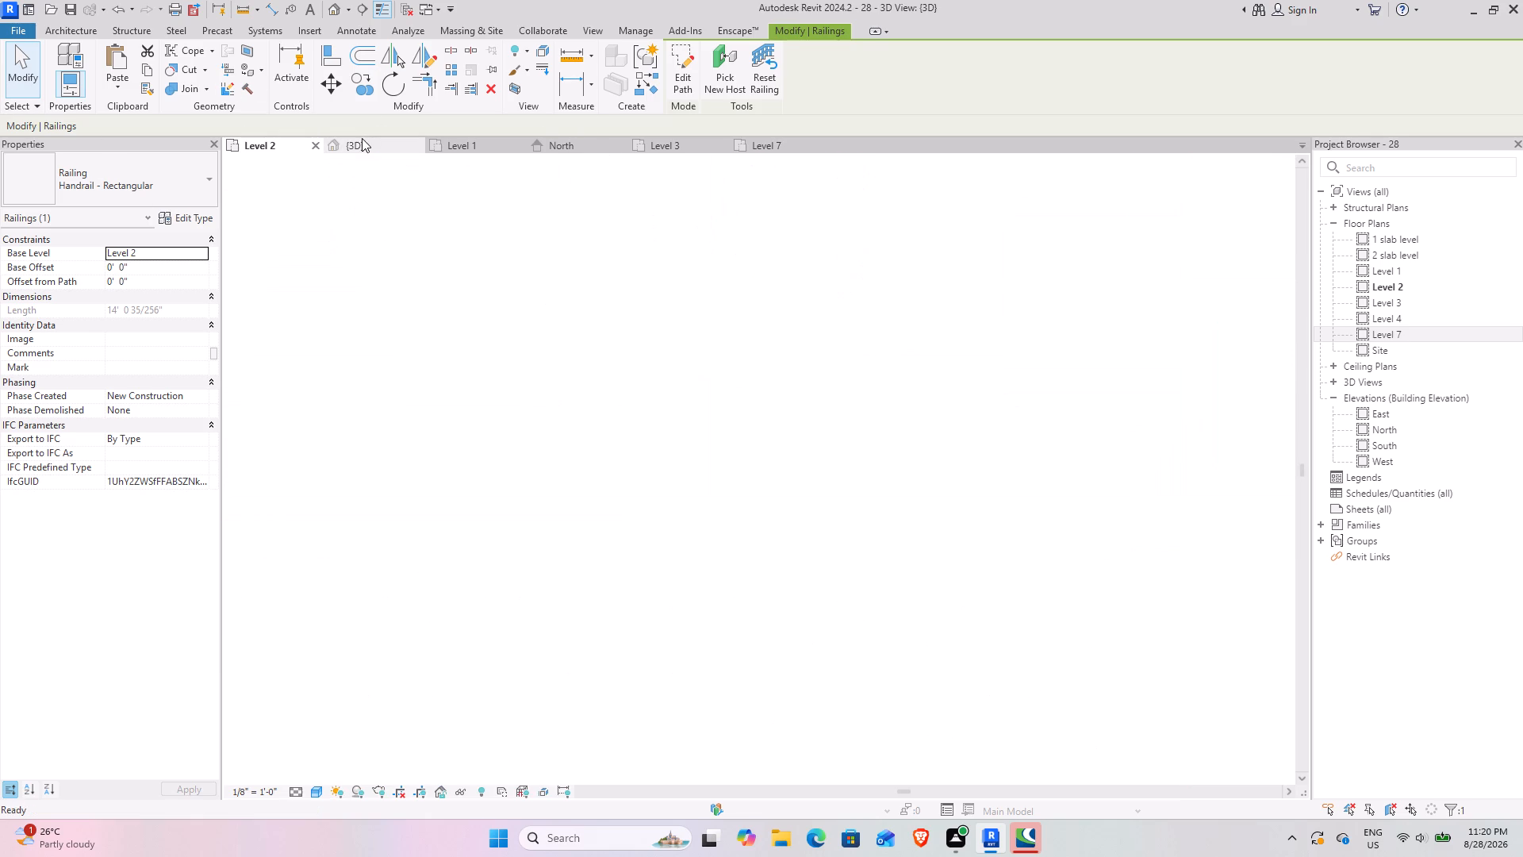
{"action": "middle_click_drag", "start_coordinate": [616, 380], "coordinate": [390, 271], "text": "shift"}
{"action": "left_click", "coordinate": [94, 175]}
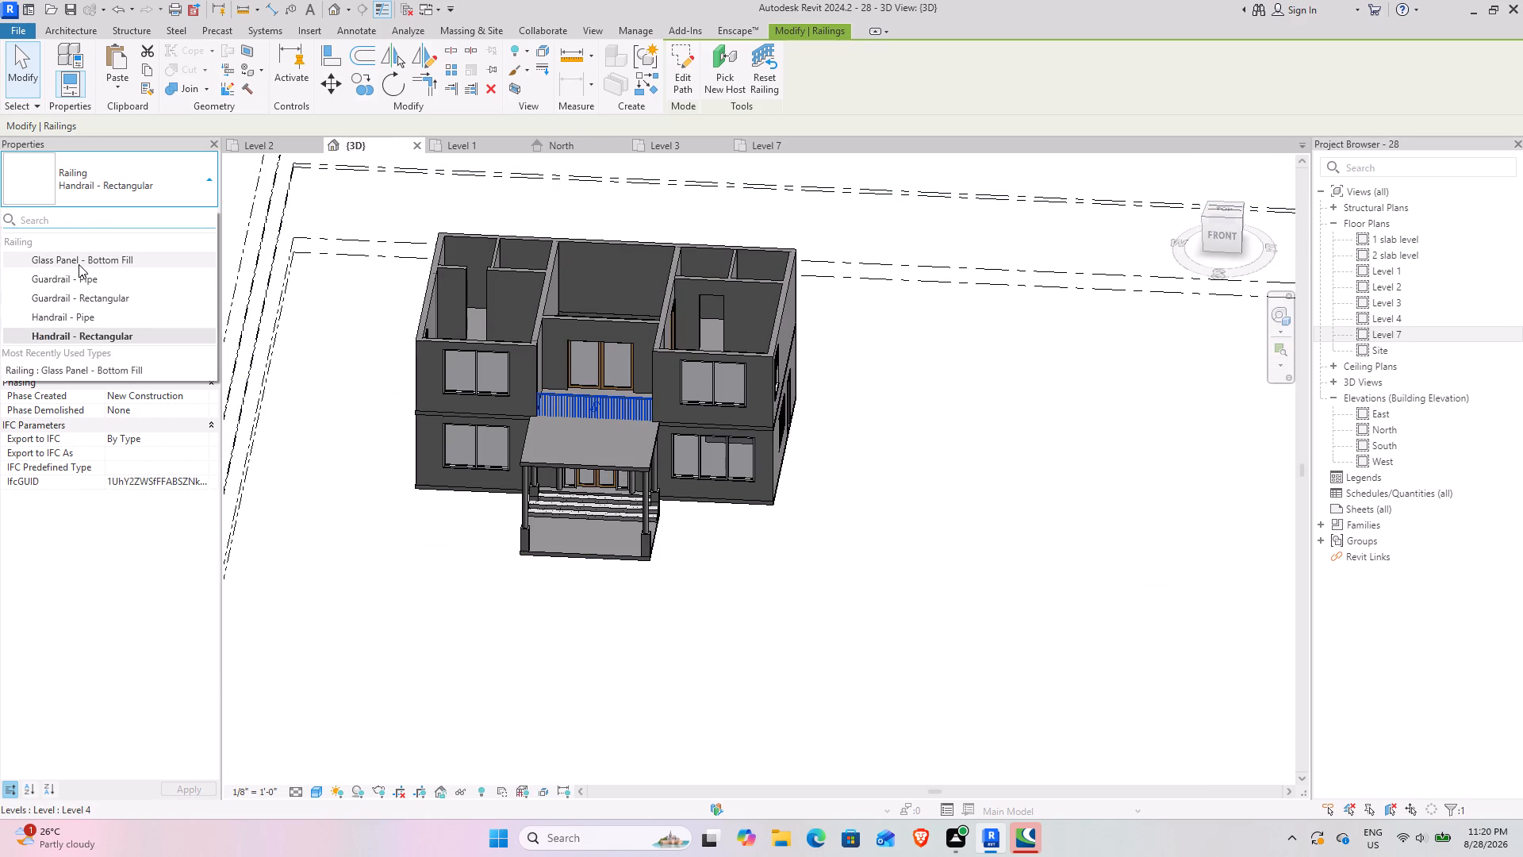
{"action": "left_click", "coordinate": [79, 264]}
{"action": "left_click", "coordinate": [844, 546]}
Examine the sit-out's glass railing, the portico roof slab and the front steps in 3D from the front and side.
{"action": "scroll", "coordinate": [616, 405], "scroll_direction": "up", "scroll_amount": 7}
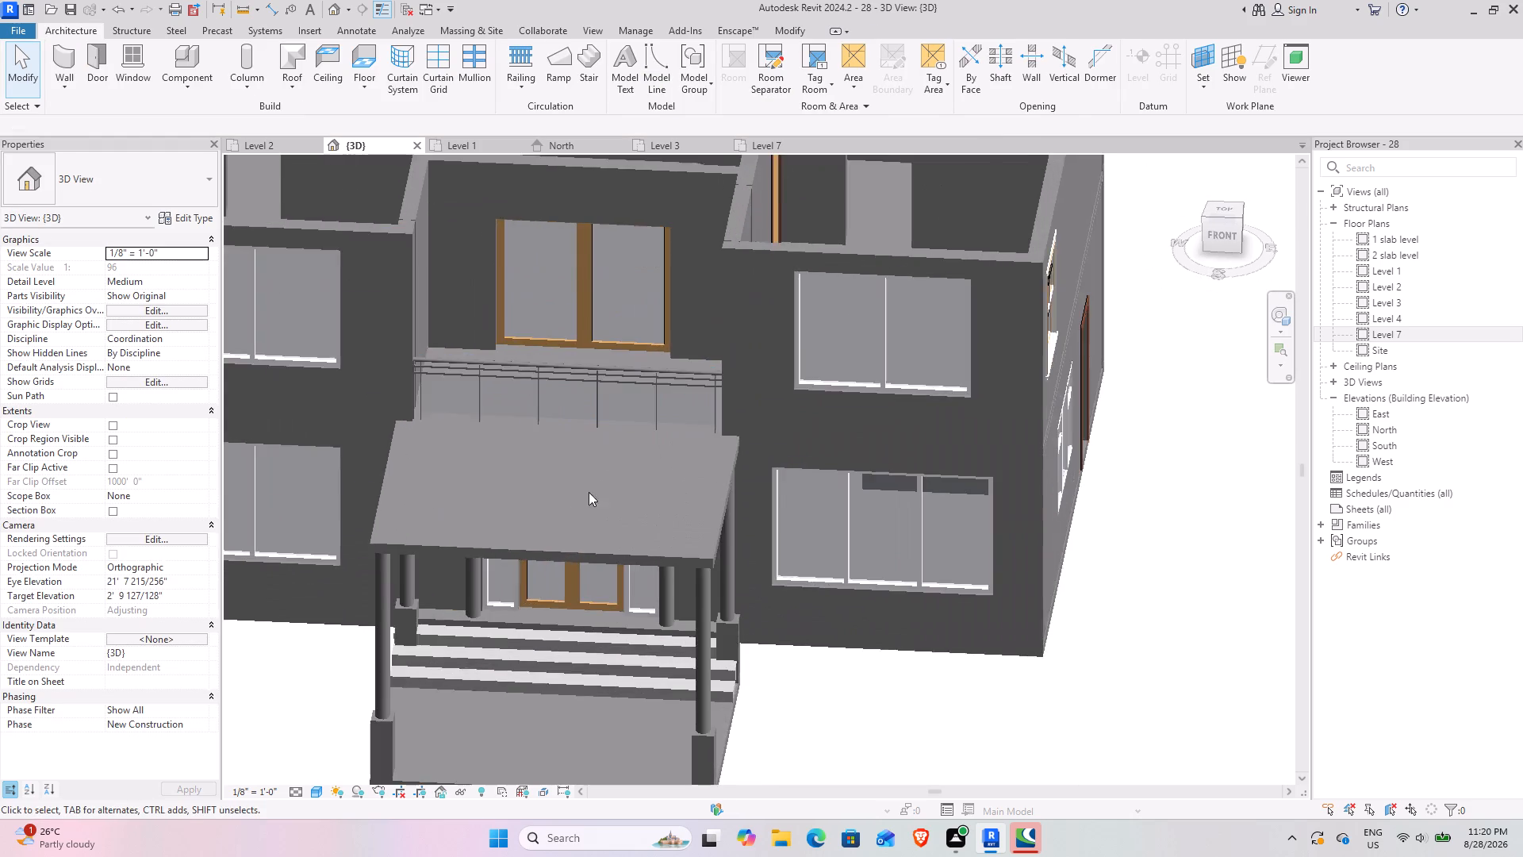
{"action": "scroll", "coordinate": [568, 508], "scroll_direction": "up", "scroll_amount": 1}
{"action": "middle_click_drag", "start_coordinate": [581, 505], "coordinate": [738, 414], "text": "shift"}
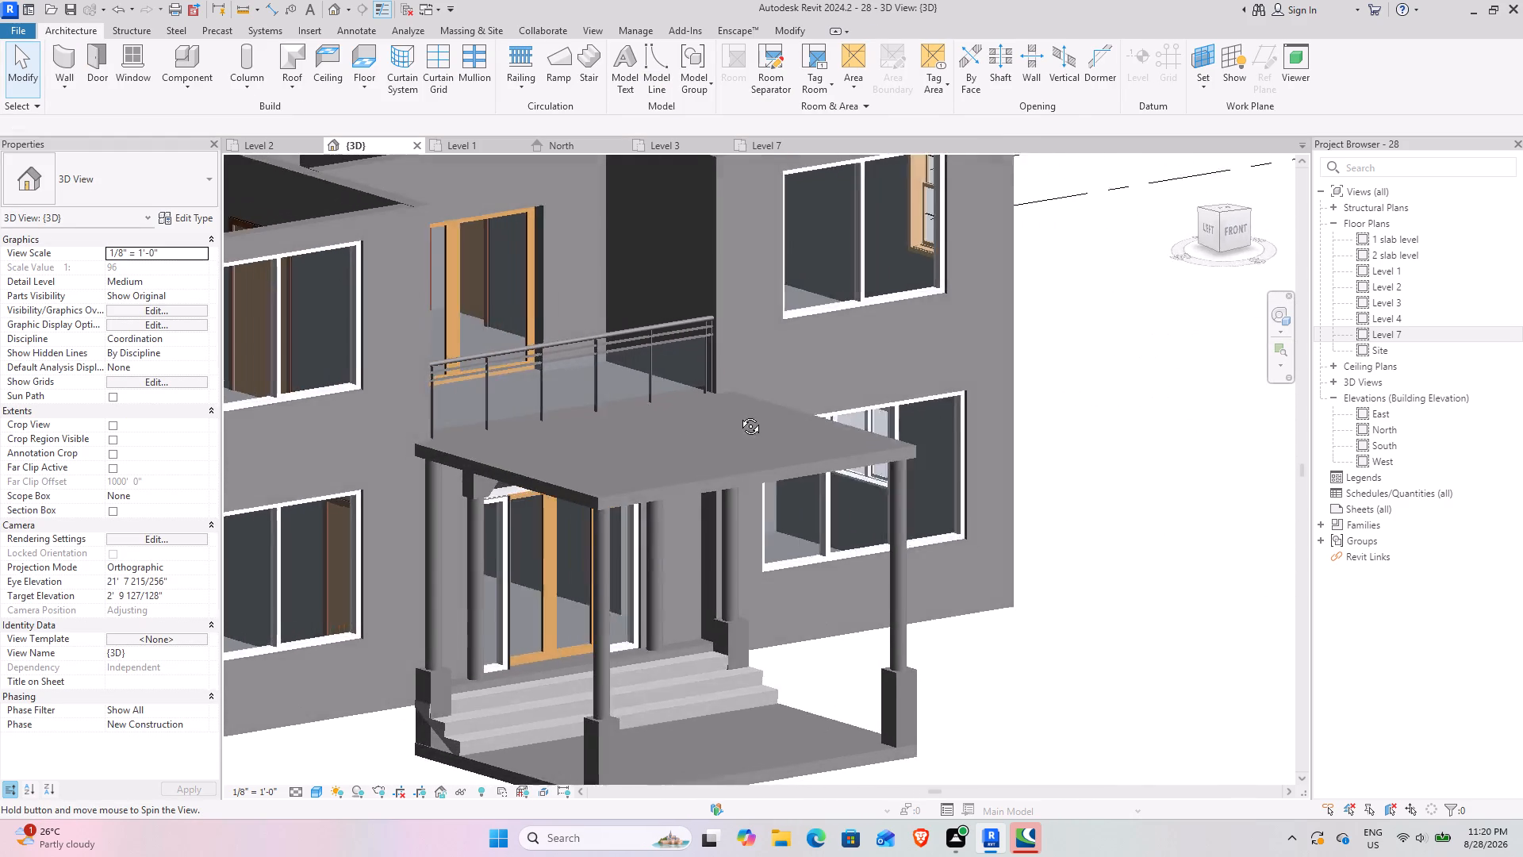
{"action": "middle_click_drag", "start_coordinate": [738, 414], "coordinate": [832, 457], "text": "shift"}
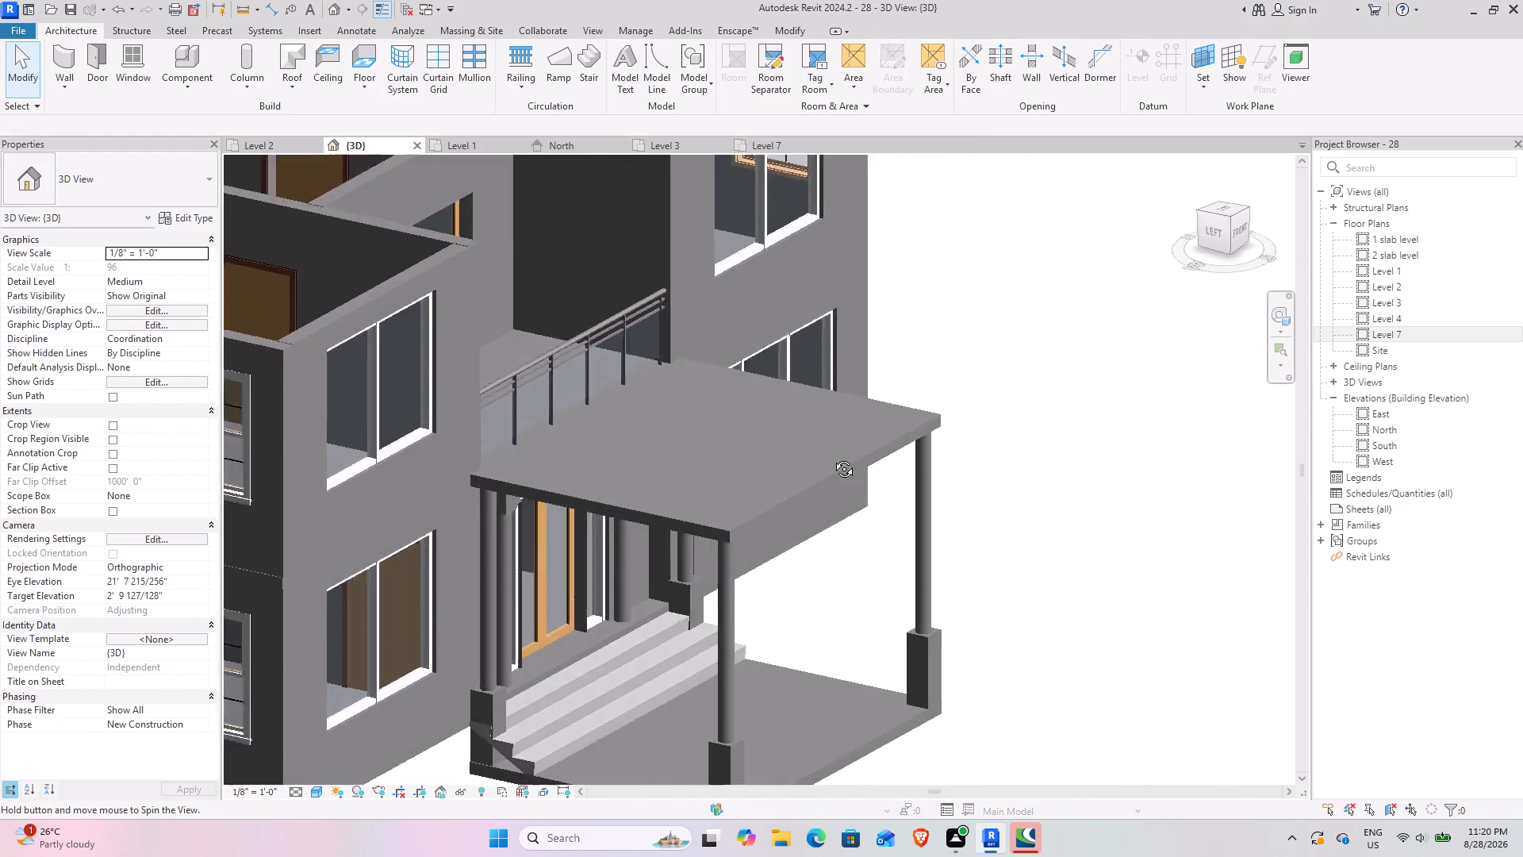
{"action": "middle_click_drag", "start_coordinate": [832, 457], "coordinate": [815, 460], "text": "shift"}
{"action": "scroll", "coordinate": [749, 468], "scroll_direction": "down", "scroll_amount": 3}
{"action": "middle_click_drag", "start_coordinate": [704, 475], "coordinate": [779, 460], "text": "shift"}
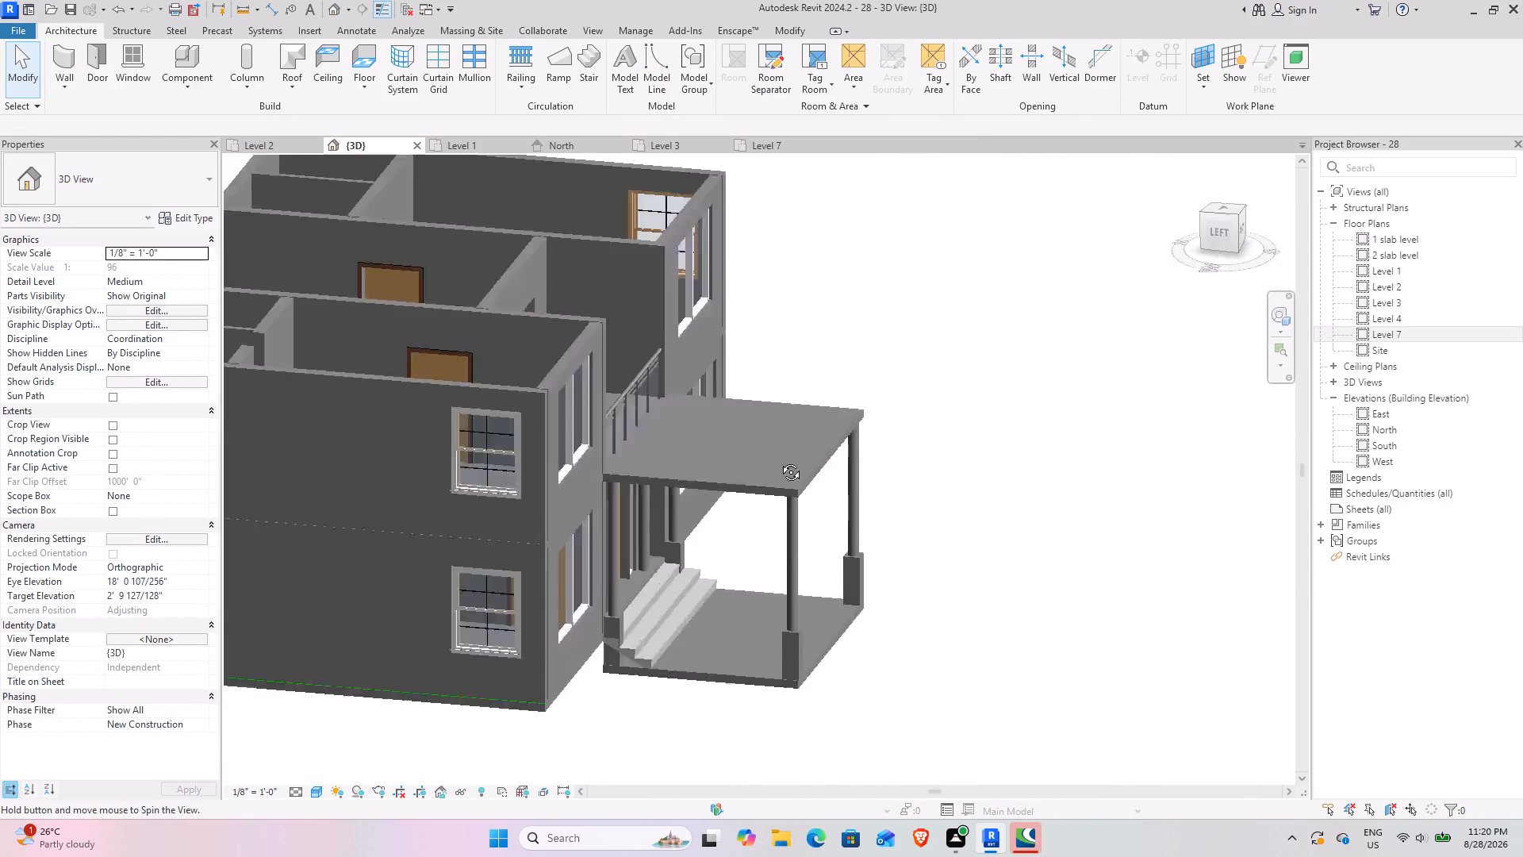
{"action": "middle_click_drag", "start_coordinate": [779, 460], "coordinate": [546, 518], "text": "shift"}
{"action": "scroll", "coordinate": [546, 518], "scroll_direction": "down", "scroll_amount": 1, "text": "shift"}
{"action": "scroll", "coordinate": [545, 518], "scroll_direction": "down", "scroll_amount": 3}
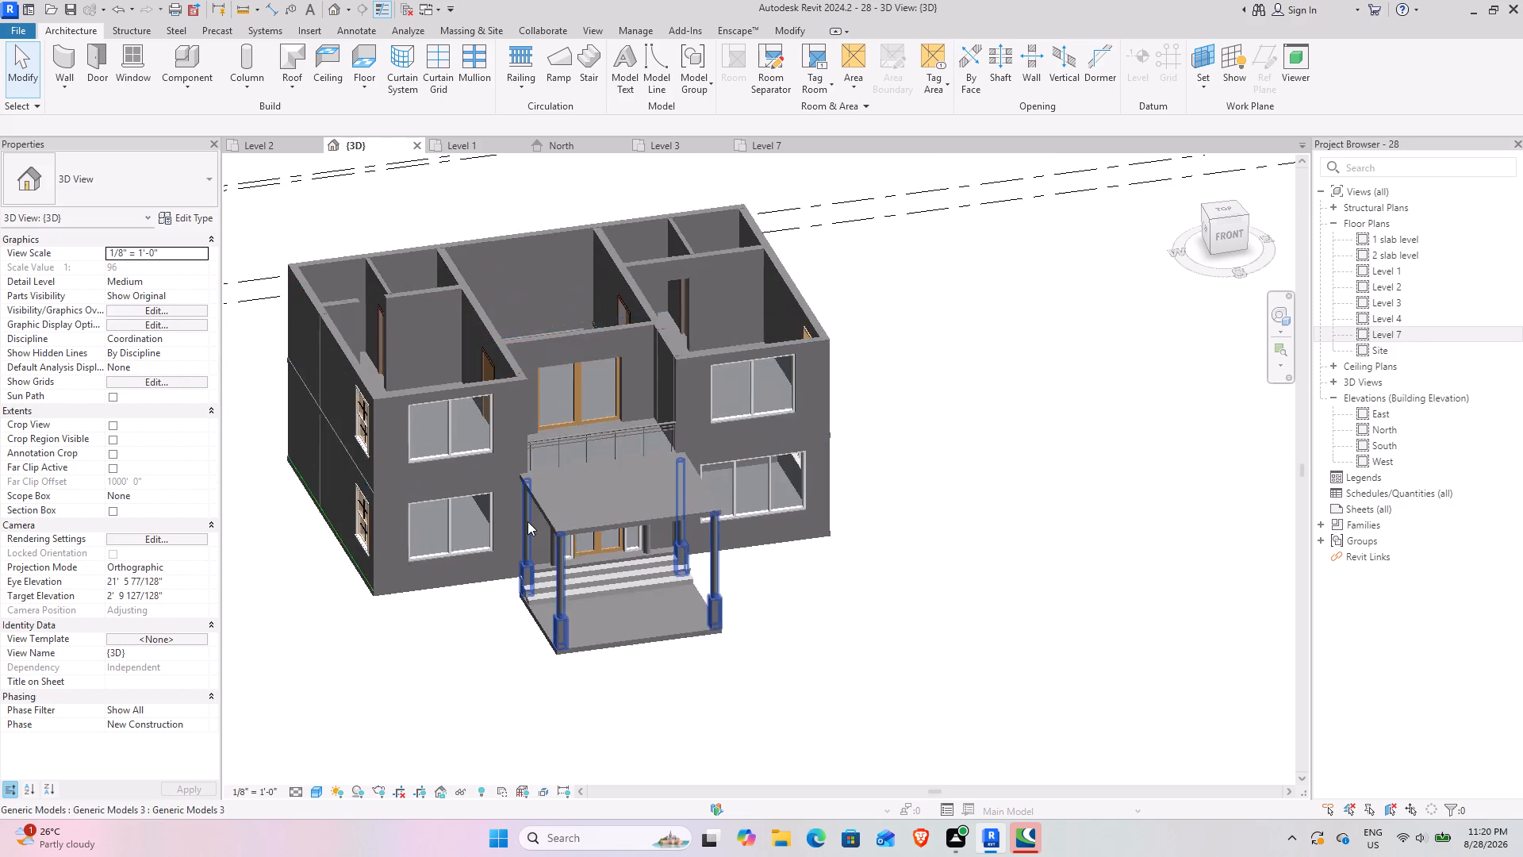
{"action": "middle_click_drag", "start_coordinate": [527, 519], "coordinate": [684, 399], "text": "shift"}
{"action": "middle_click_drag", "start_coordinate": [639, 597], "coordinate": [590, 589], "text": "shift"}
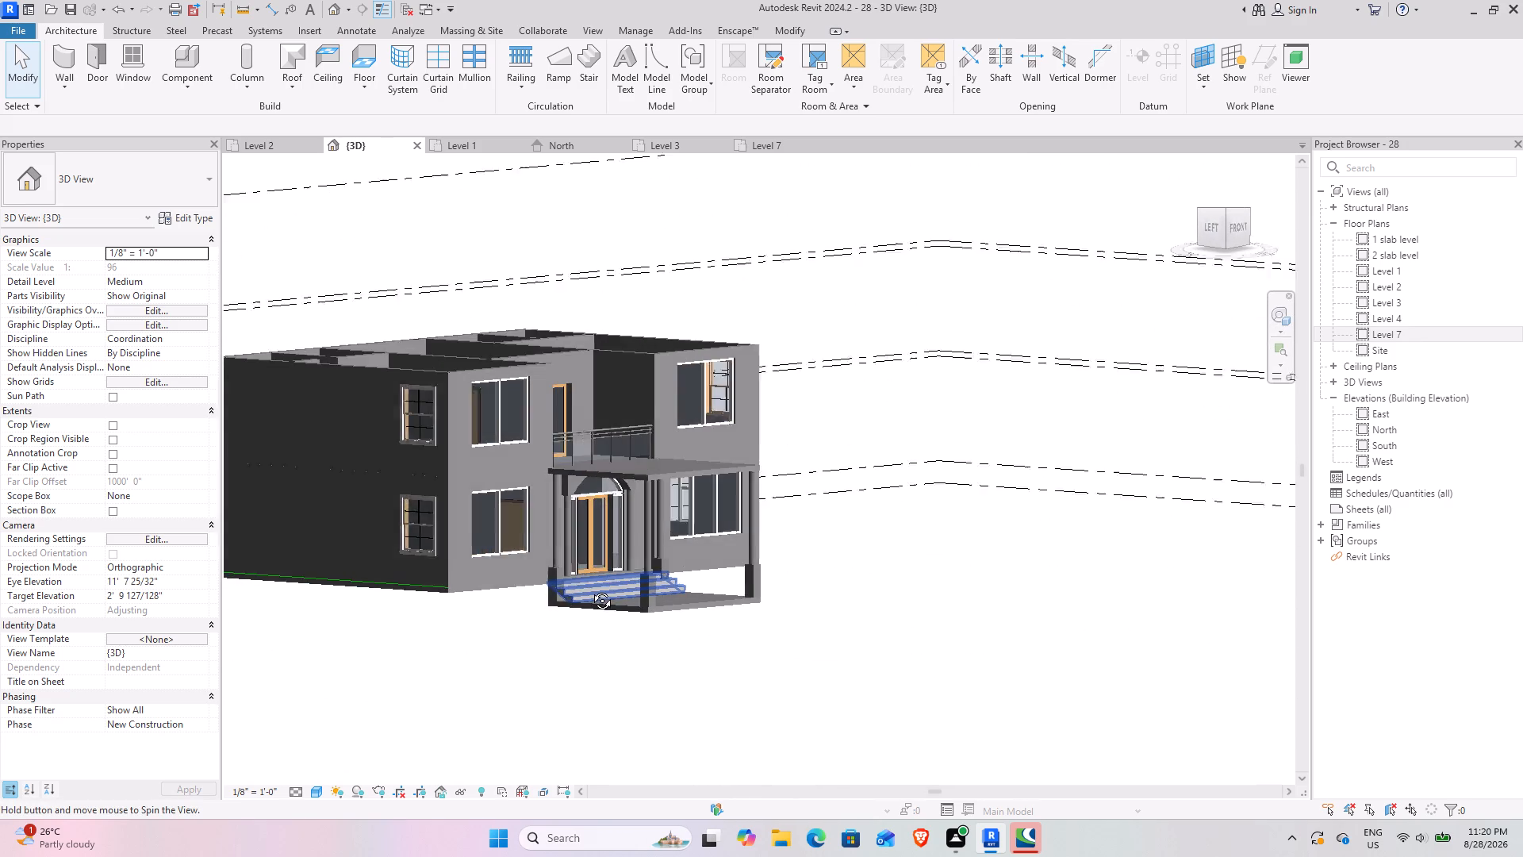
{"action": "middle_click_drag", "start_coordinate": [590, 589], "coordinate": [586, 592], "text": "shift"}
Inspect the Level 2 plan around the sit-out railing, family lounge and portico against the first floor drawing.
{"action": "left_click", "coordinate": [286, 145]}
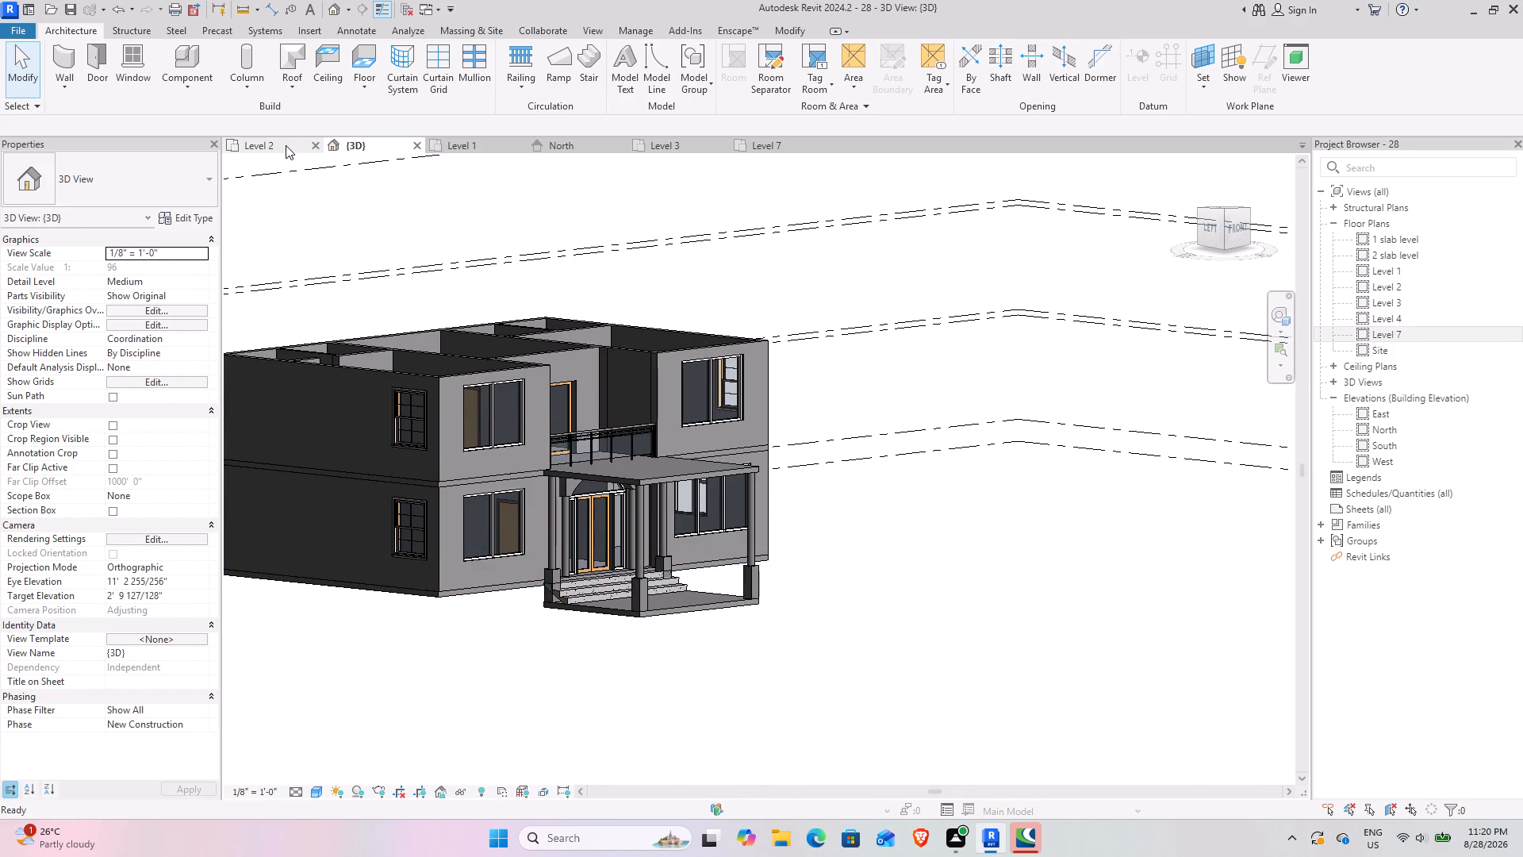
{"action": "scroll", "coordinate": [722, 417], "scroll_direction": "down", "scroll_amount": 7}
{"action": "middle_click_drag", "start_coordinate": [669, 464], "coordinate": [684, 402]}
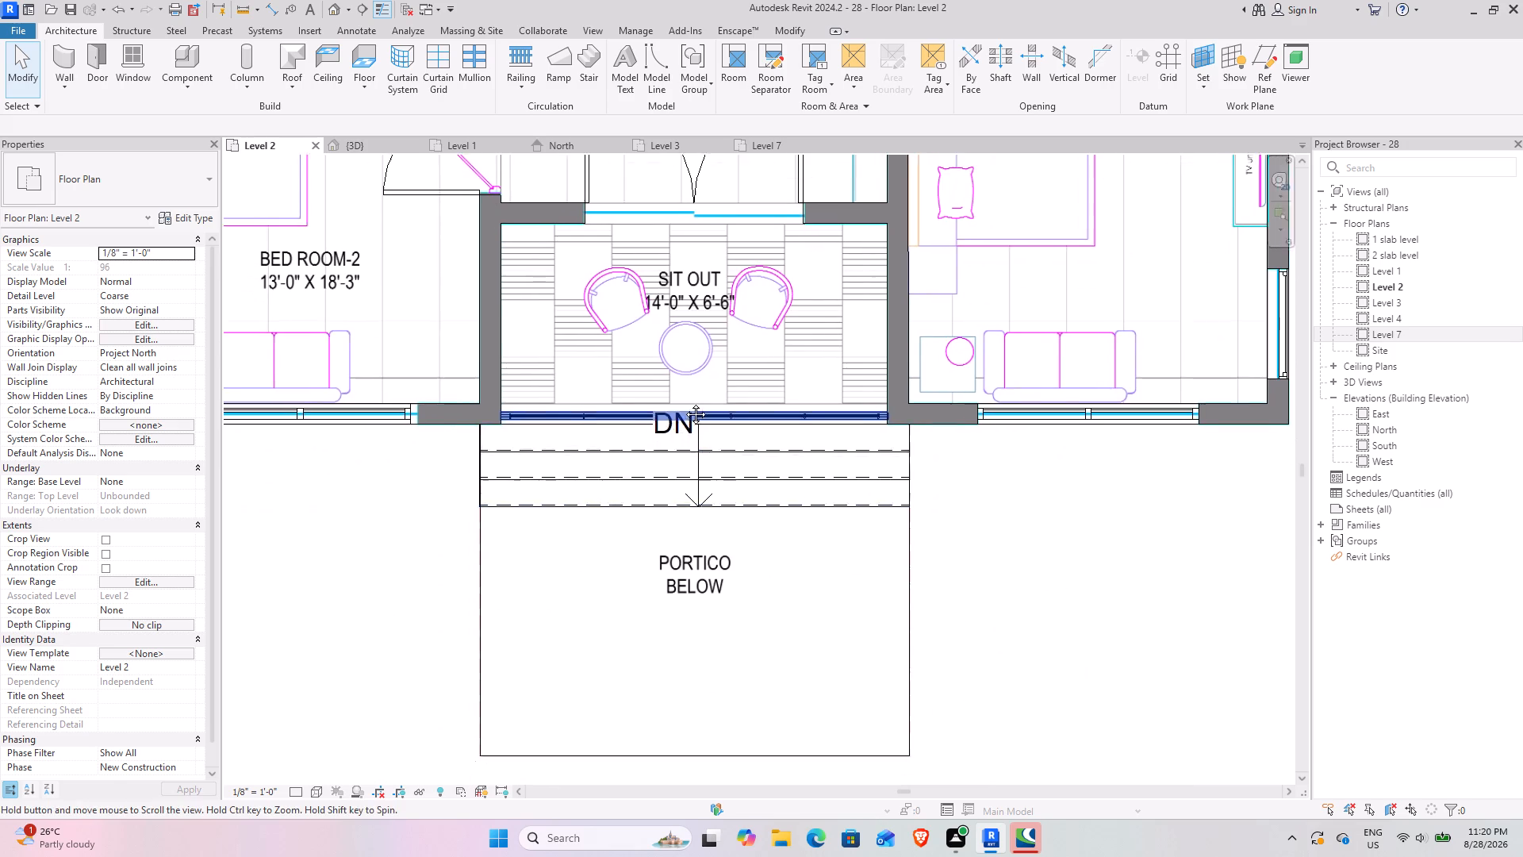
{"action": "middle_click_drag", "start_coordinate": [684, 402], "coordinate": [778, 701]}
{"action": "middle_click_drag", "start_coordinate": [732, 448], "coordinate": [501, 351]}
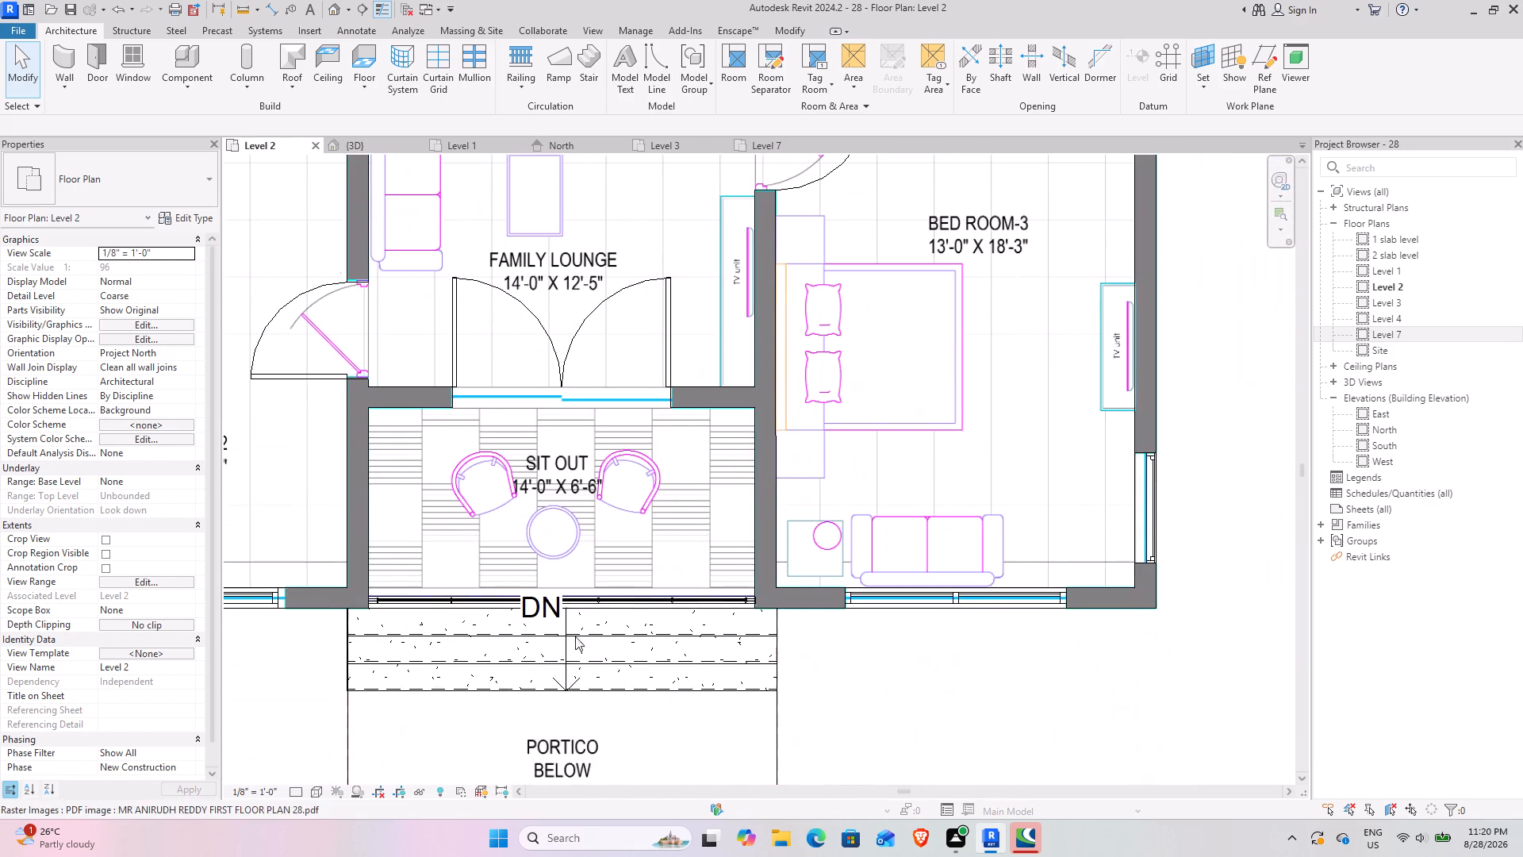
{"action": "scroll", "coordinate": [543, 624], "scroll_direction": "up", "scroll_amount": 10}
{"action": "middle_click_drag", "start_coordinate": [482, 605], "coordinate": [949, 552]}
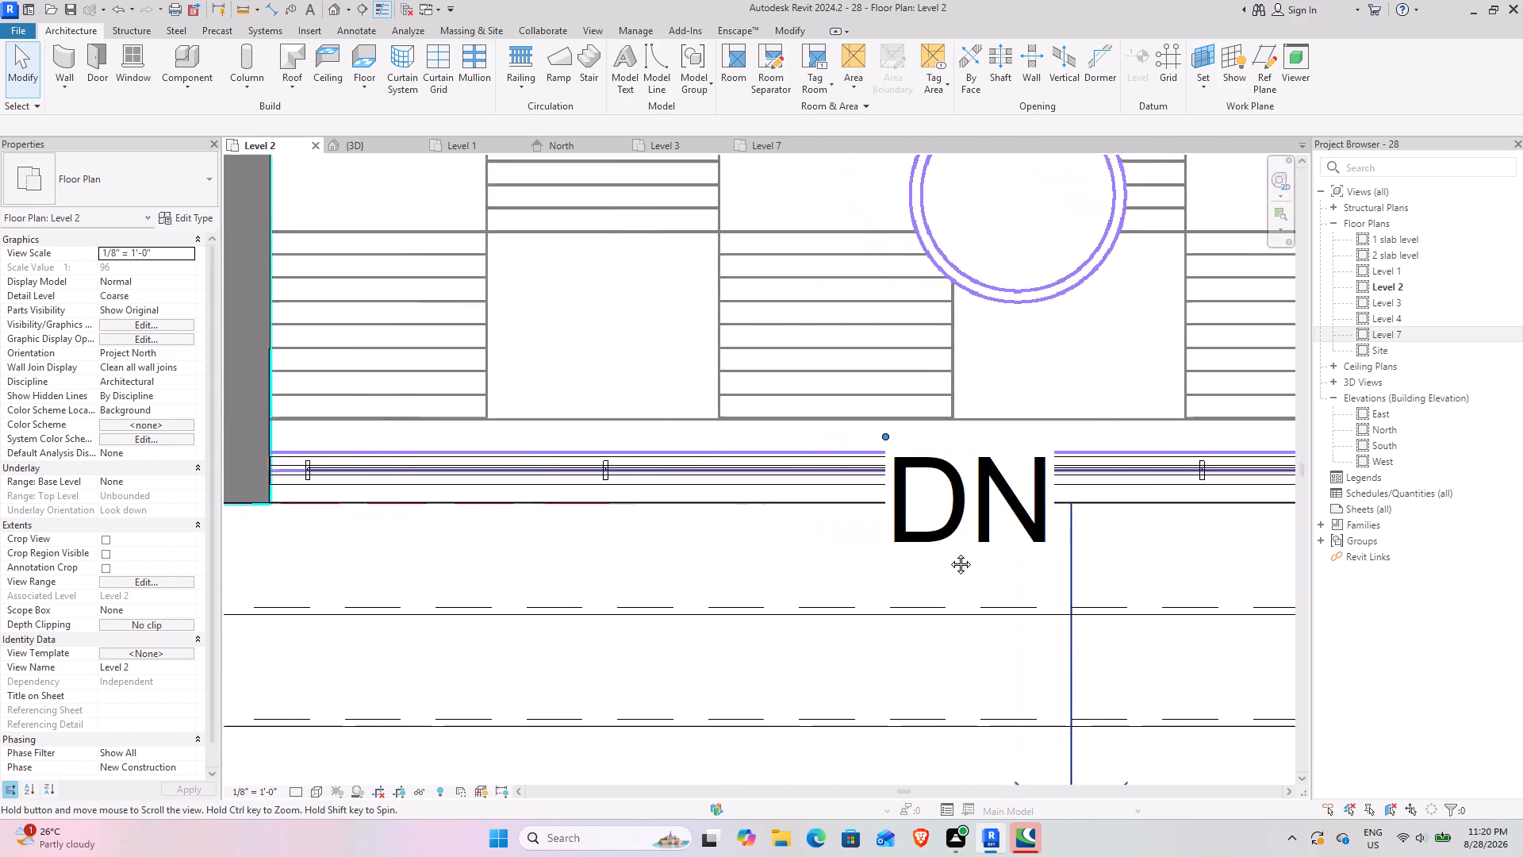
{"action": "middle_click_drag", "start_coordinate": [949, 552], "coordinate": [985, 594]}
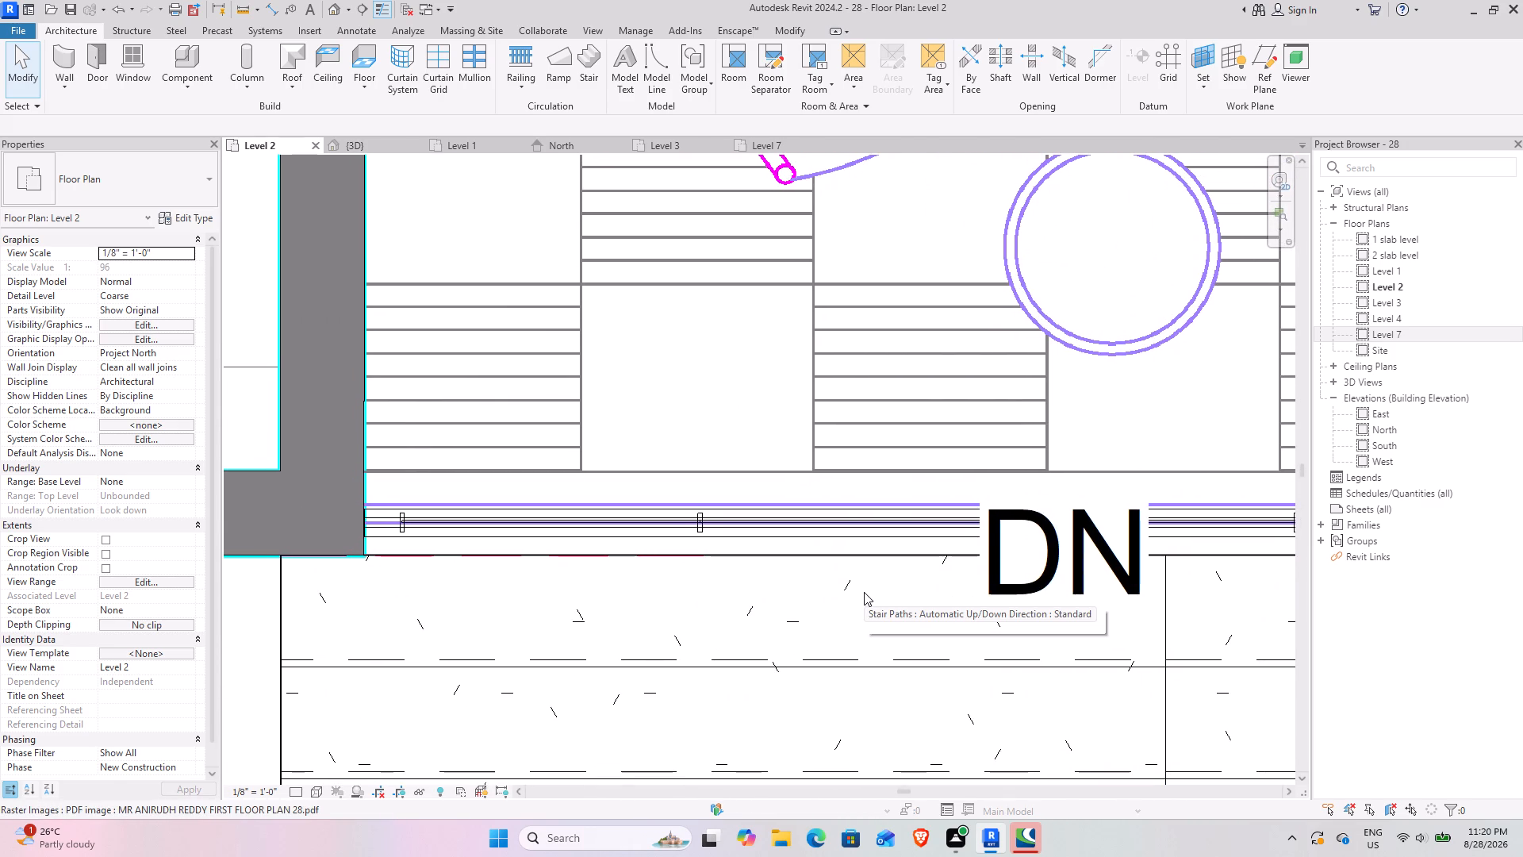
{"action": "scroll", "coordinate": [864, 592], "scroll_direction": "down", "scroll_amount": 5}
{"action": "middle_click_drag", "start_coordinate": [856, 592], "coordinate": [593, 509]}
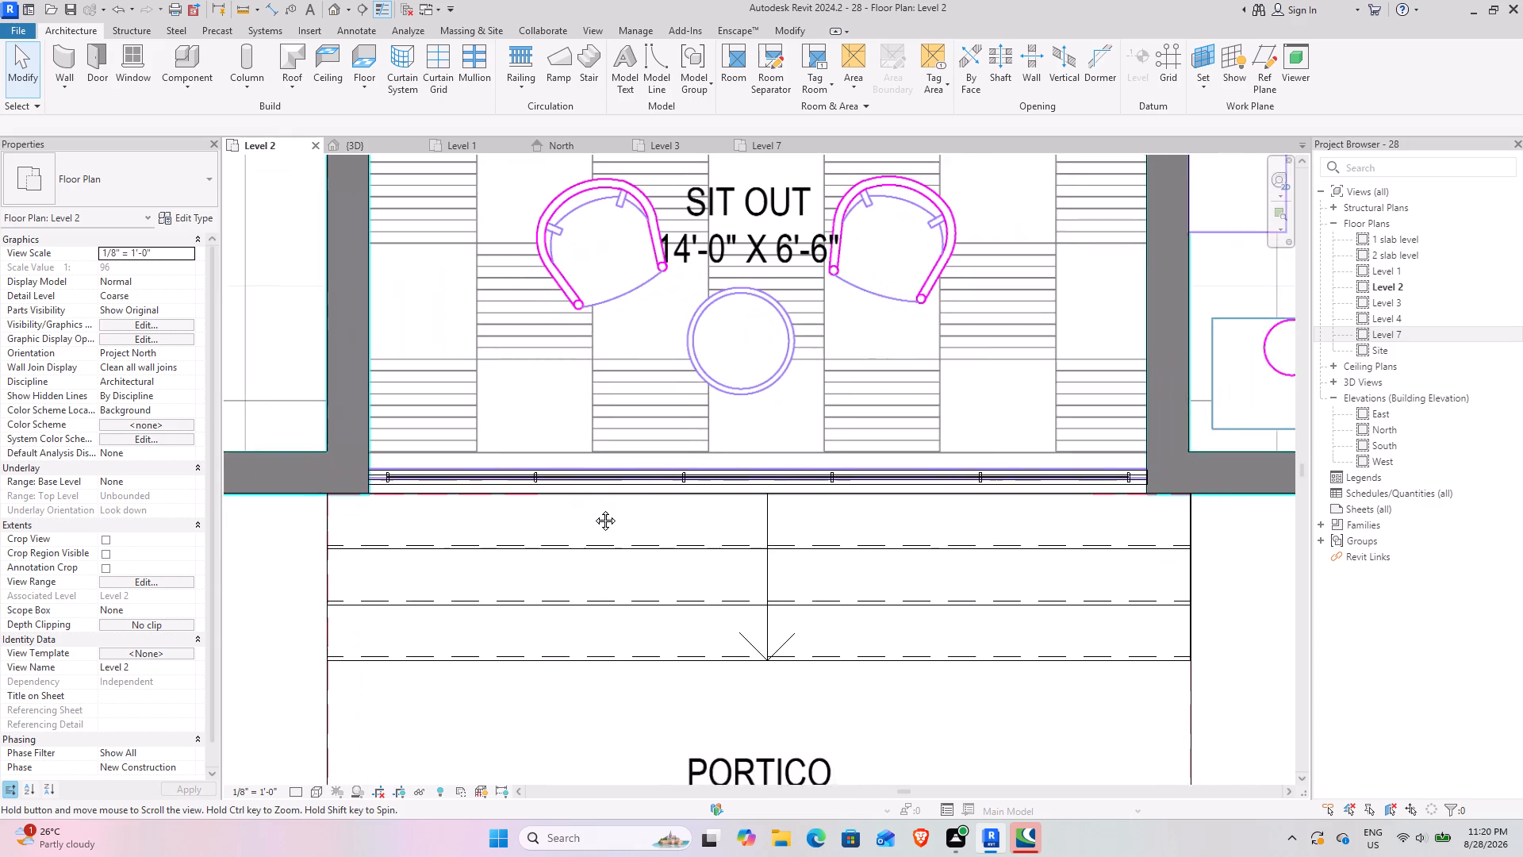
{"action": "middle_click_drag", "start_coordinate": [593, 509], "coordinate": [474, 483]}
{"action": "scroll", "coordinate": [469, 480], "scroll_direction": "down", "scroll_amount": 4}
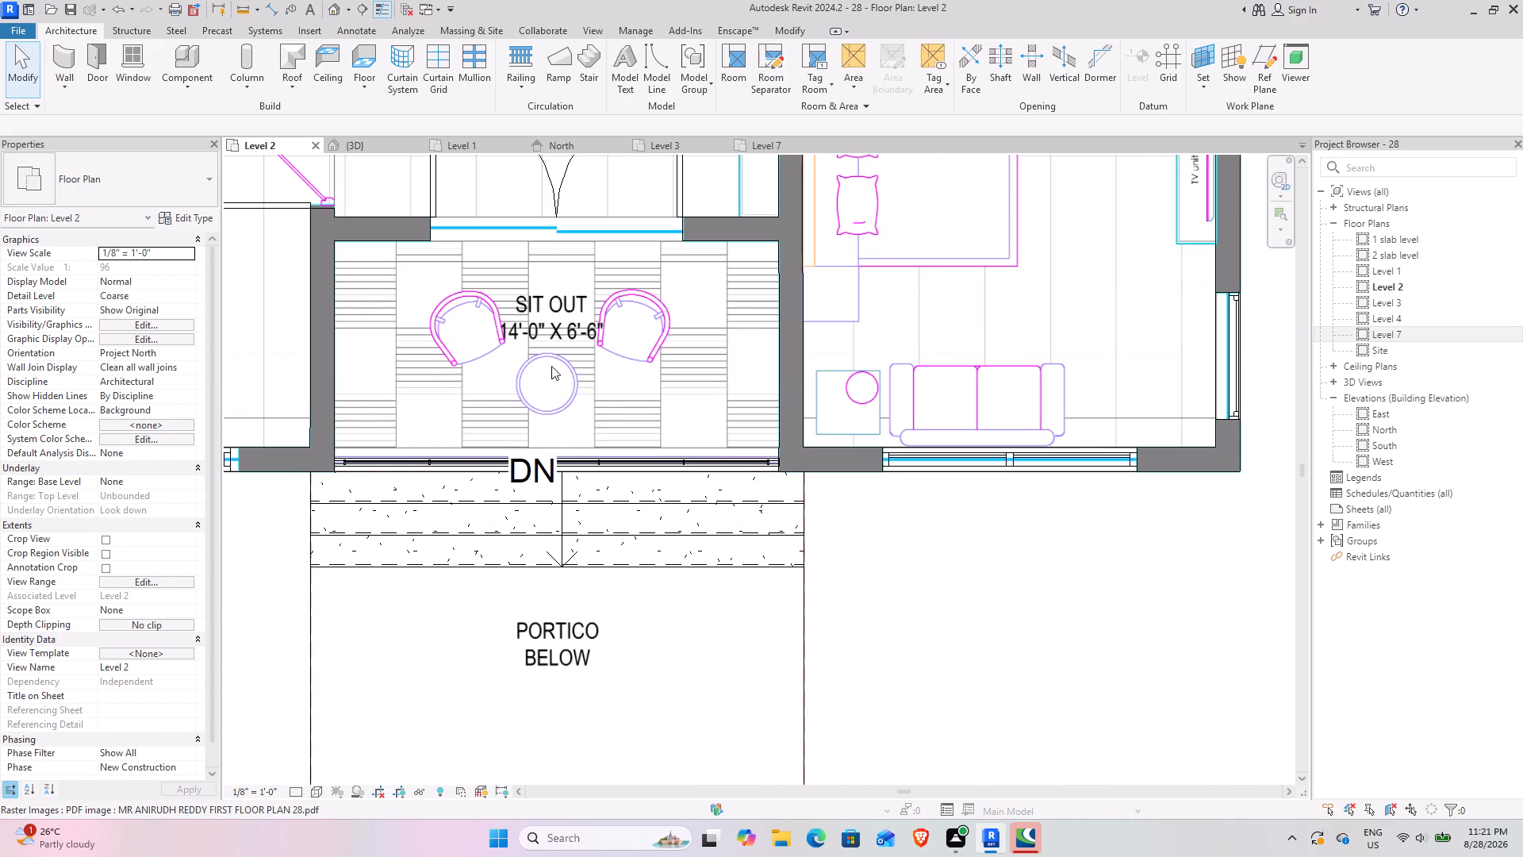
{"action": "middle_click_drag", "start_coordinate": [508, 436], "coordinate": [702, 326]}
{"action": "middle_click_drag", "start_coordinate": [703, 327], "coordinate": [642, 476]}
{"action": "scroll", "coordinate": [605, 396], "scroll_direction": "up", "scroll_amount": 2}
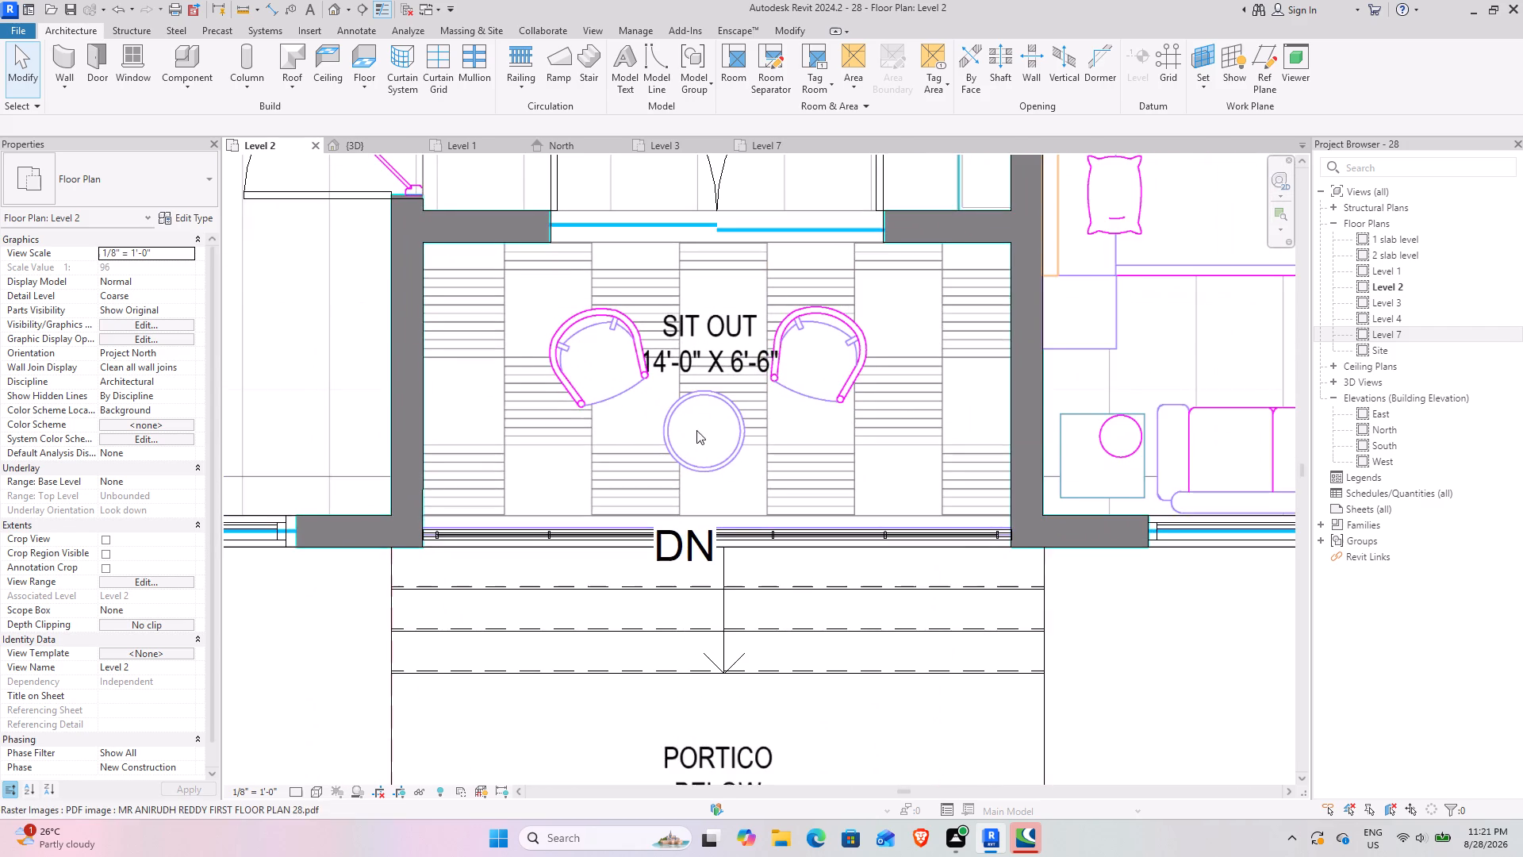
{"action": "middle_click_drag", "start_coordinate": [706, 431], "coordinate": [575, 405]}
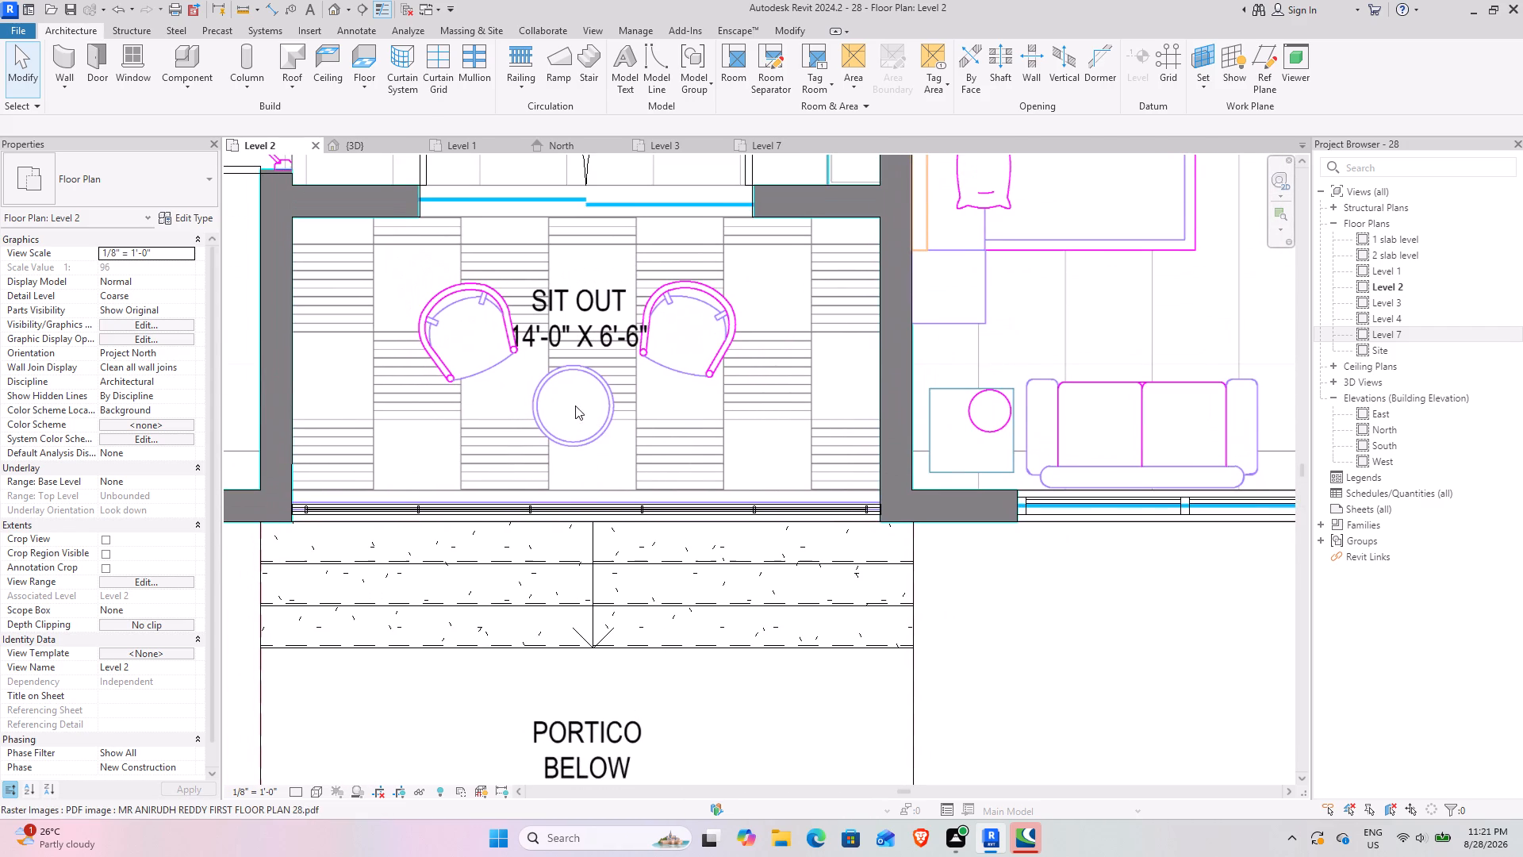
{"action": "middle_click_drag", "start_coordinate": [633, 342], "coordinate": [681, 523]}
{"action": "scroll", "coordinate": [646, 497], "scroll_direction": "down", "scroll_amount": 2}
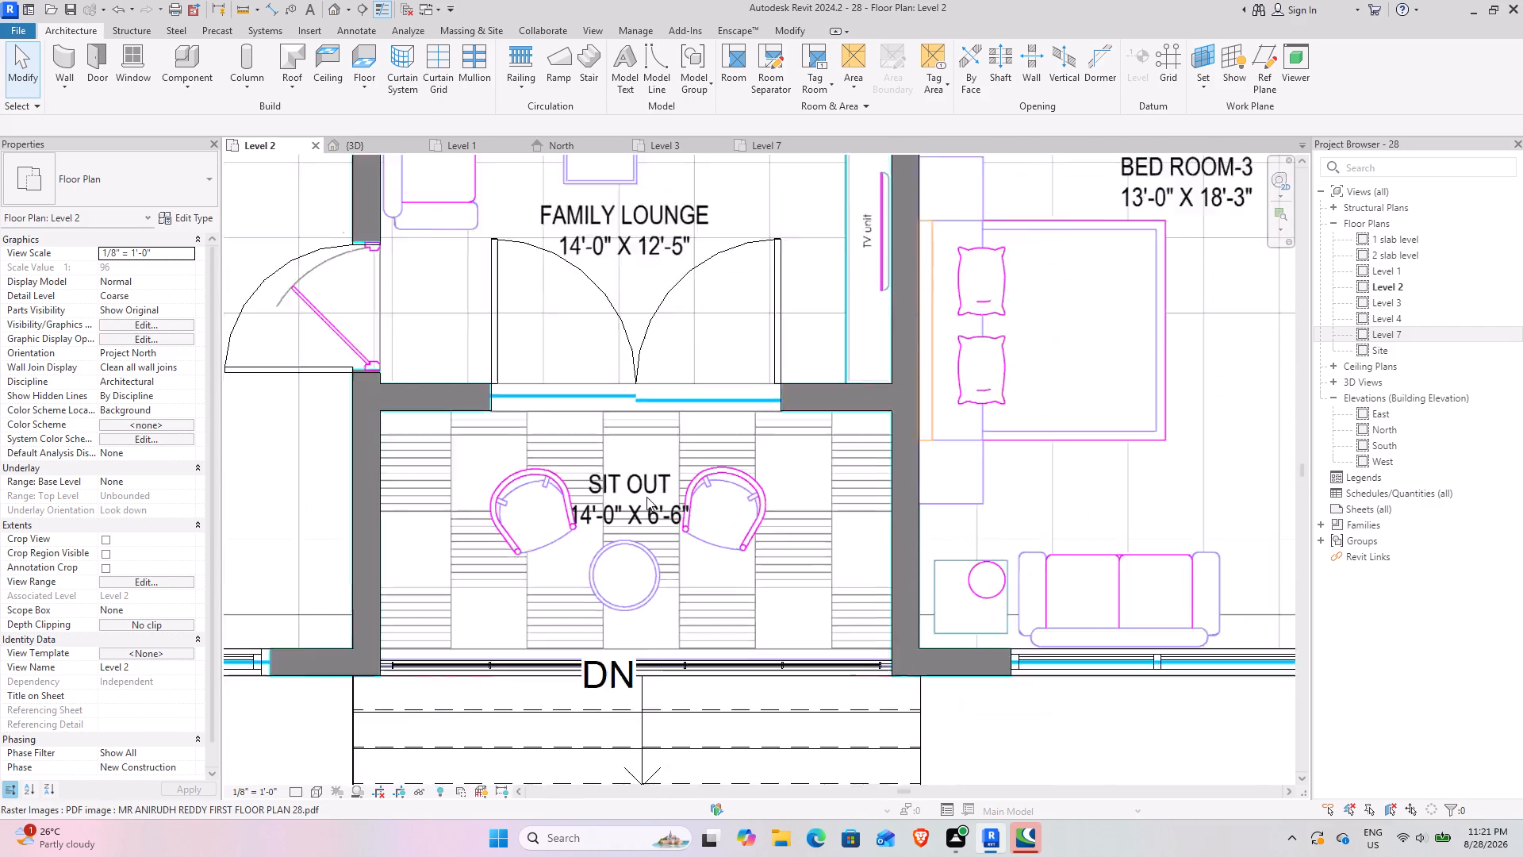
{"action": "scroll", "coordinate": [646, 497], "scroll_direction": "down", "scroll_amount": 6}
{"action": "middle_click_drag", "start_coordinate": [637, 487], "coordinate": [646, 549]}
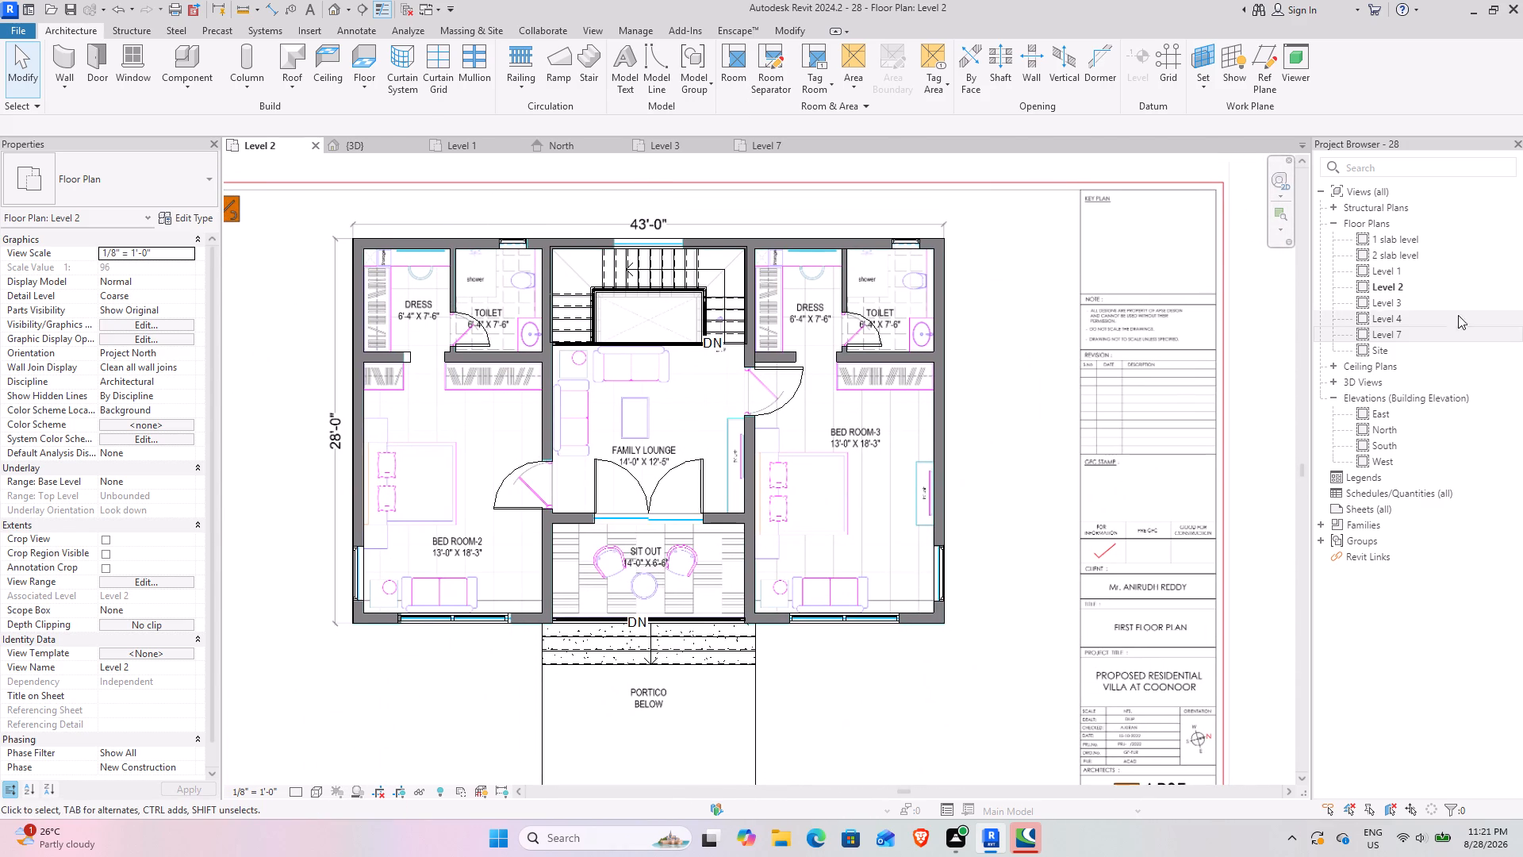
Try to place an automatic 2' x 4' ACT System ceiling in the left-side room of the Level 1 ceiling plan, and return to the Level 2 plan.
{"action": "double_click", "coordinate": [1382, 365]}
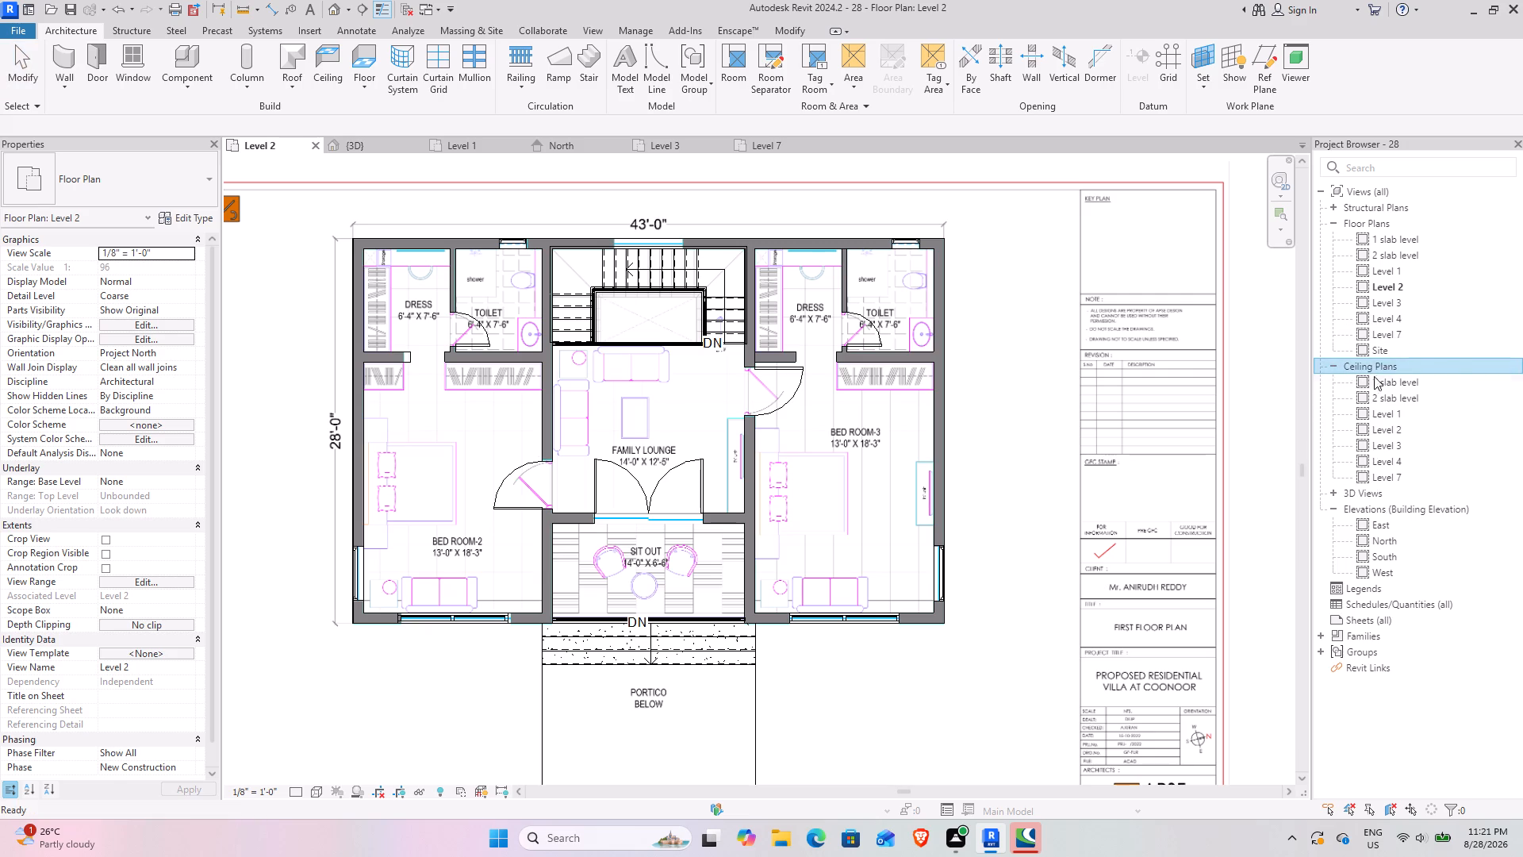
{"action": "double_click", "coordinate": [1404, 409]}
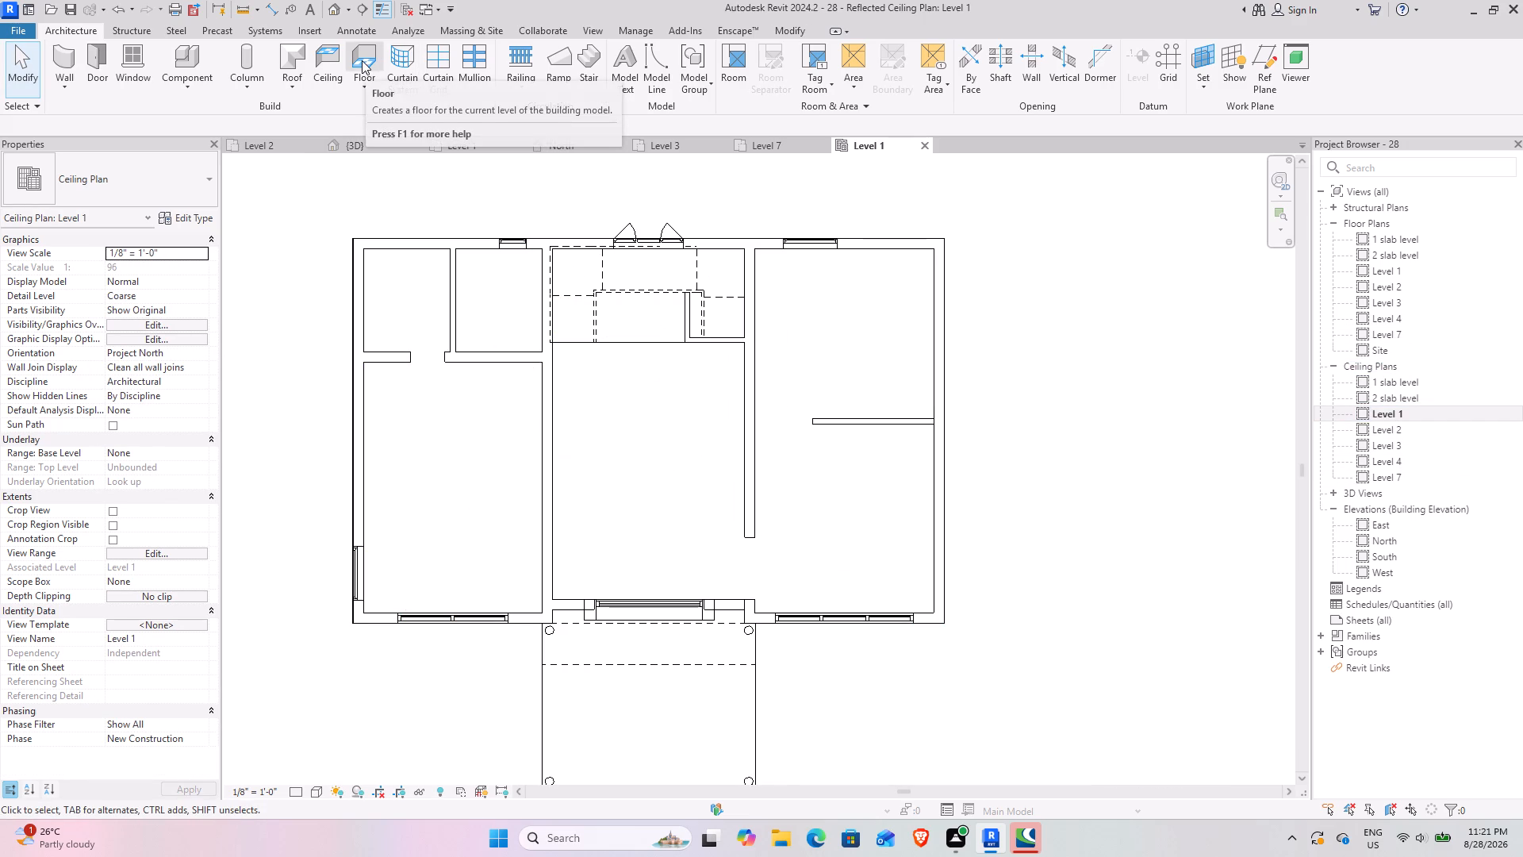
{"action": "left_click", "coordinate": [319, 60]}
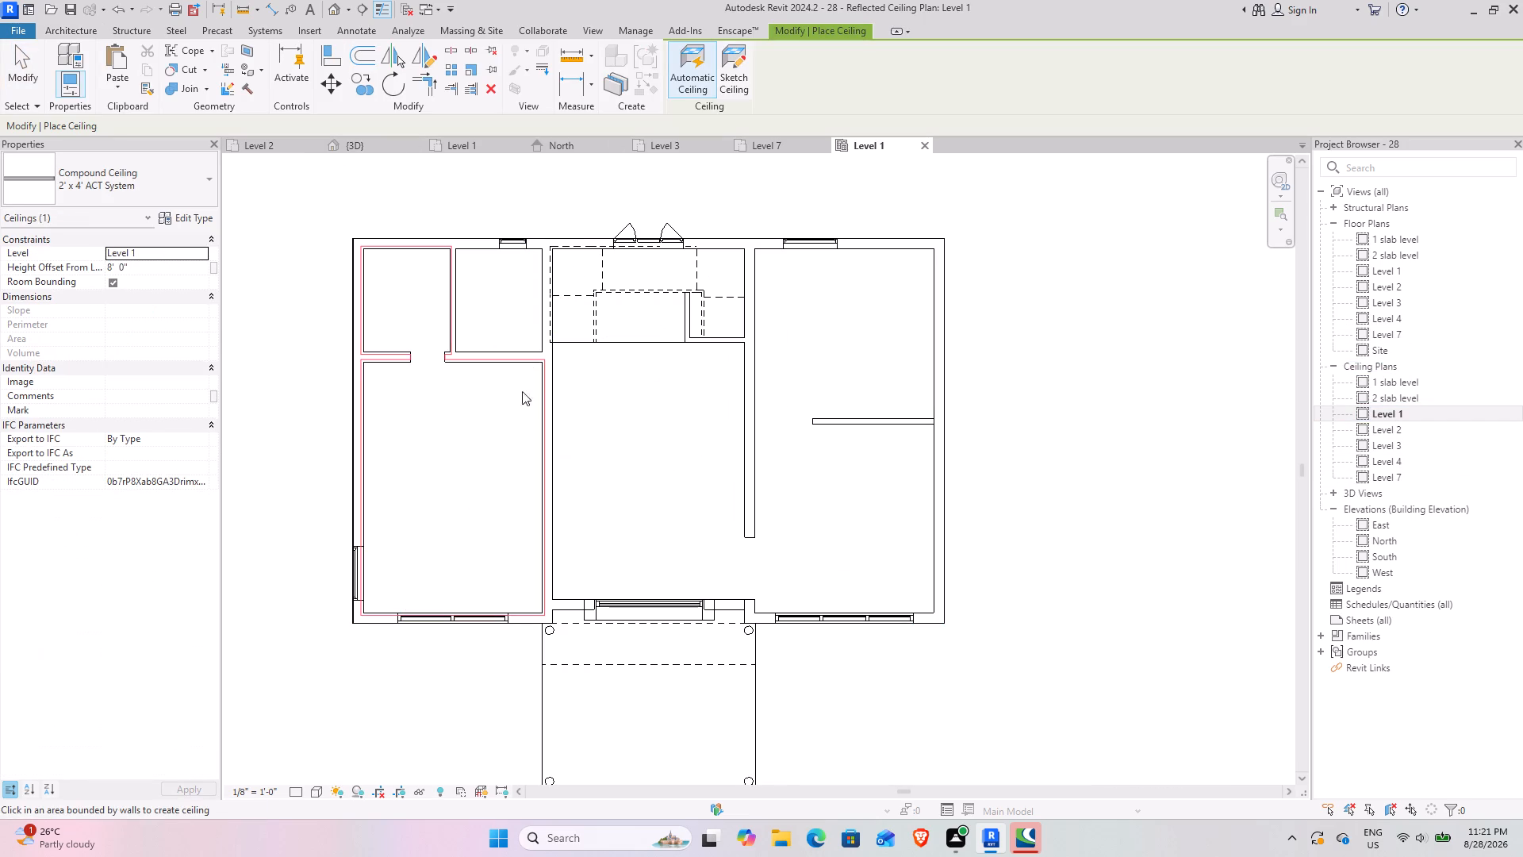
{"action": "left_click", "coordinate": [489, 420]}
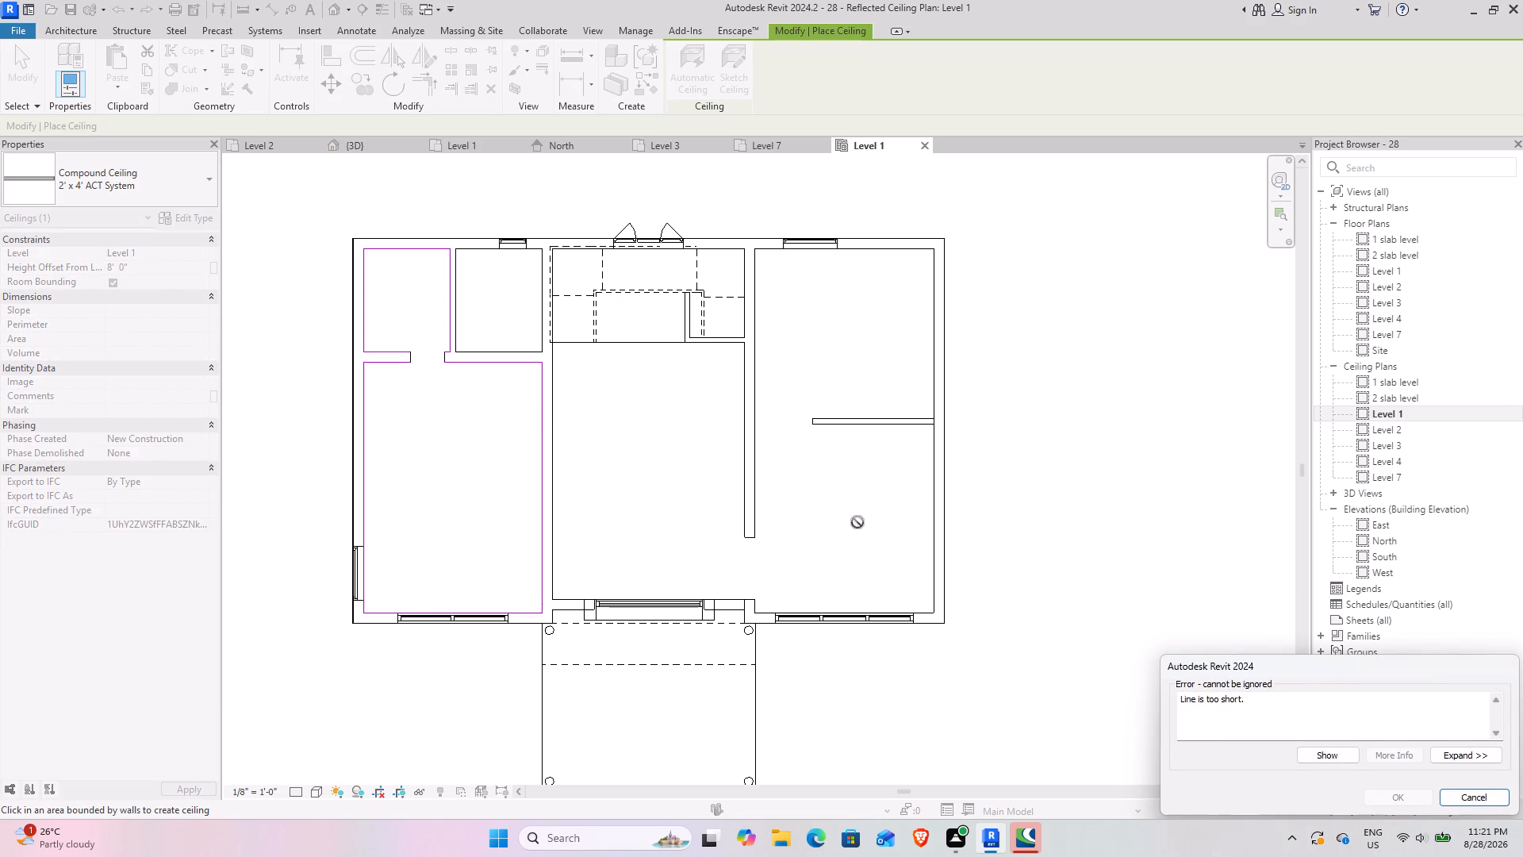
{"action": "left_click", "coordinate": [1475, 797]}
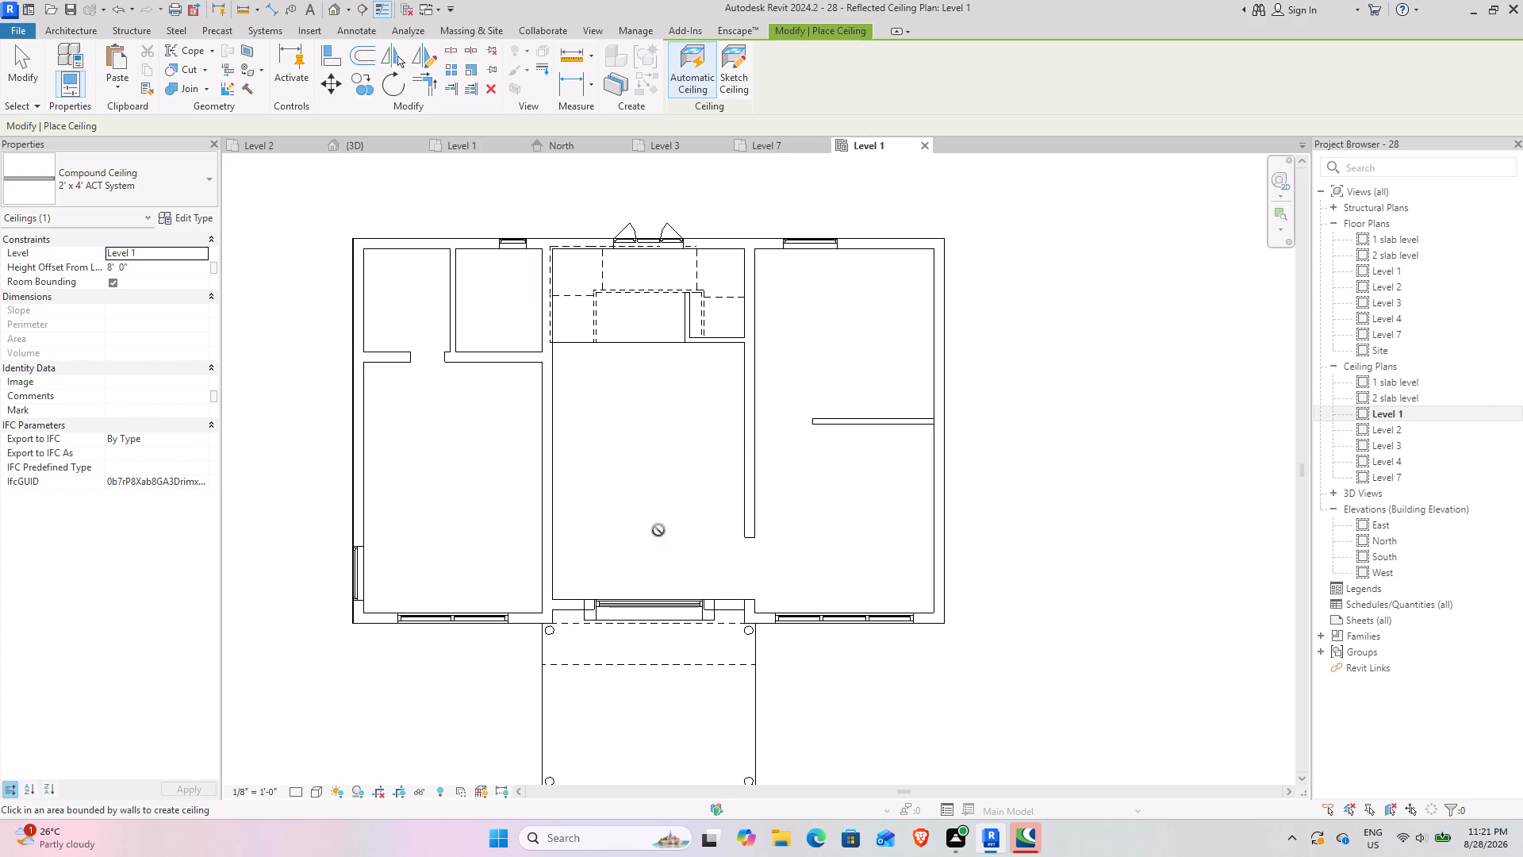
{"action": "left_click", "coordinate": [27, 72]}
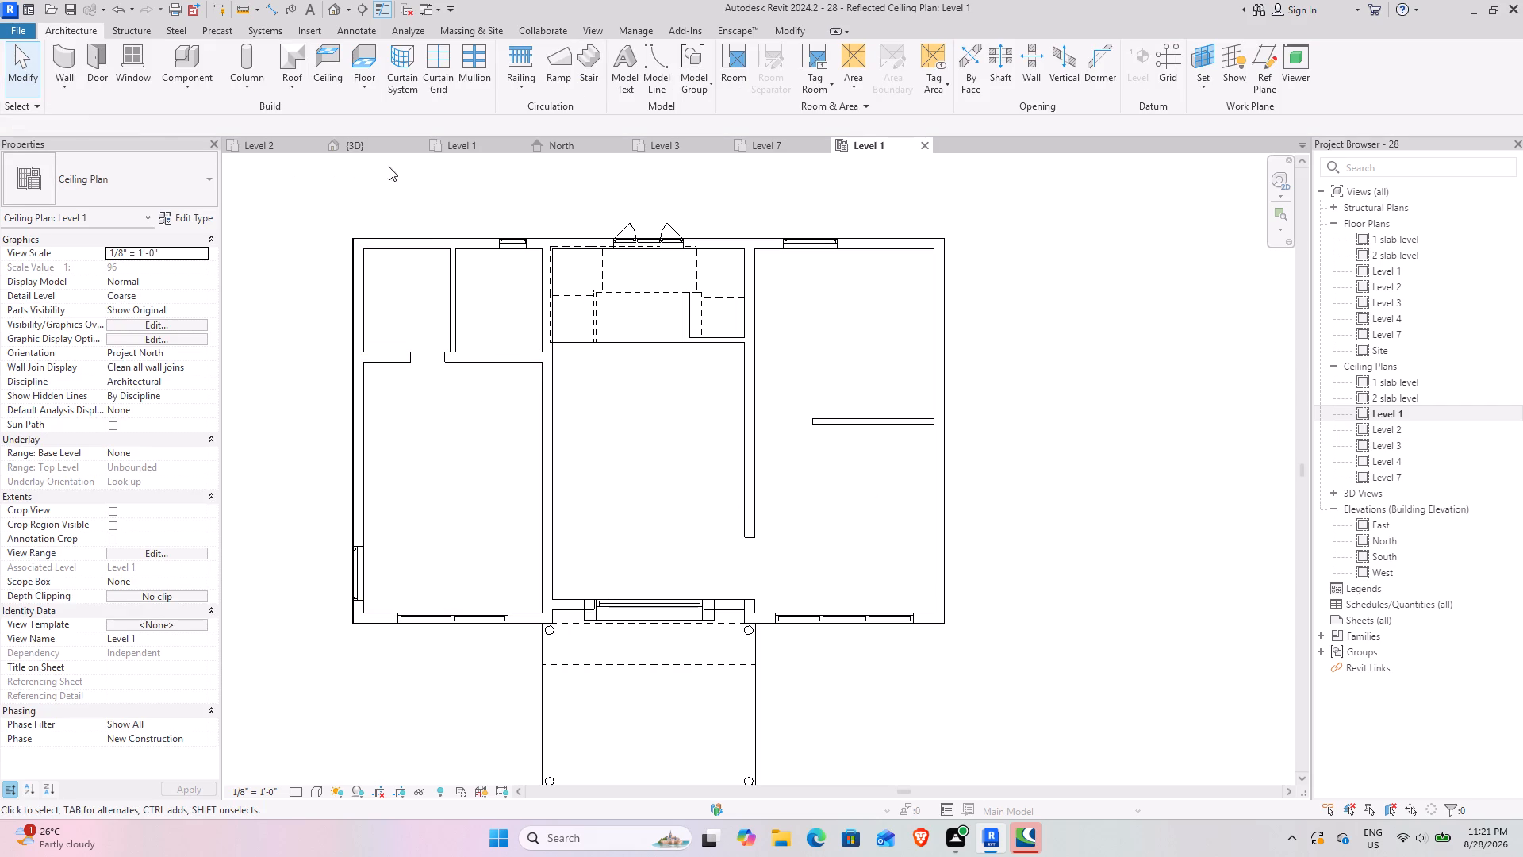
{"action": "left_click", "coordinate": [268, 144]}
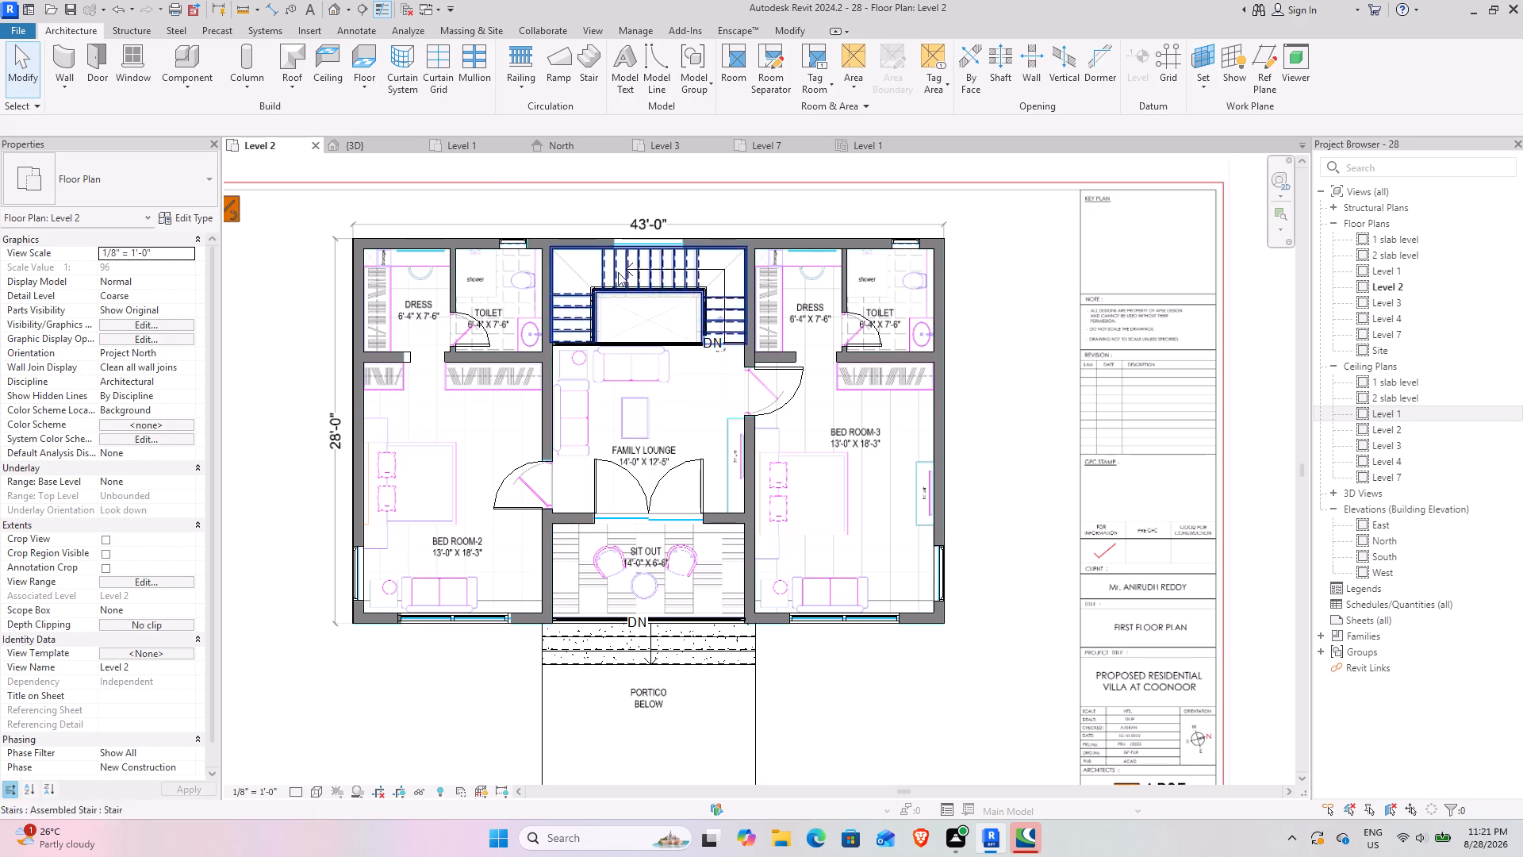
In the Level 1 ceiling plan, start a sketched 2' x 4' ACT System ceiling and pick boundary lines along the dress room's walls.
{"action": "left_click", "coordinate": [483, 150]}
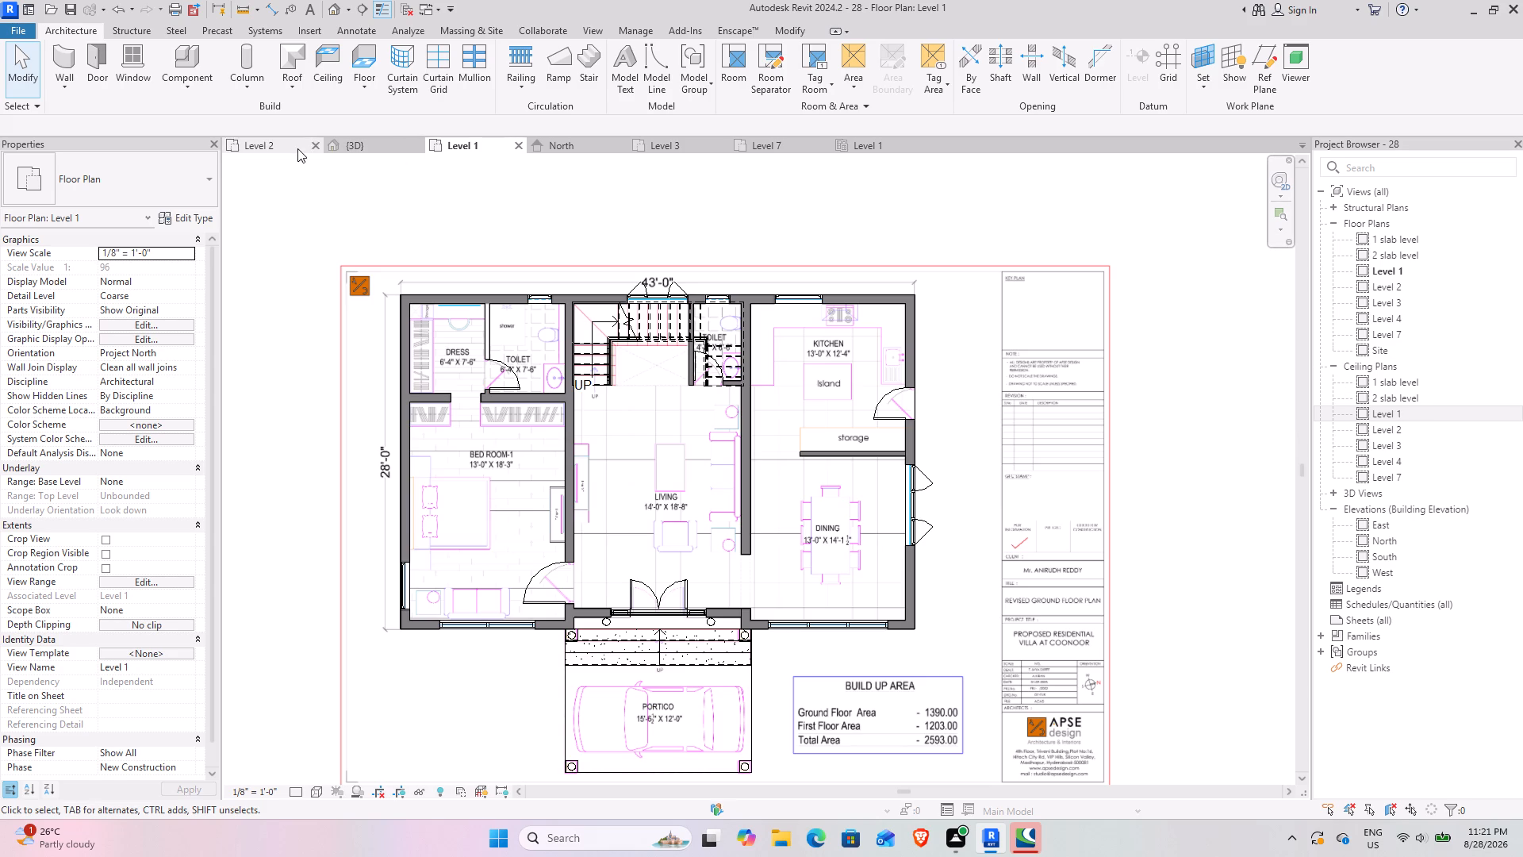
{"action": "left_click", "coordinate": [858, 150]}
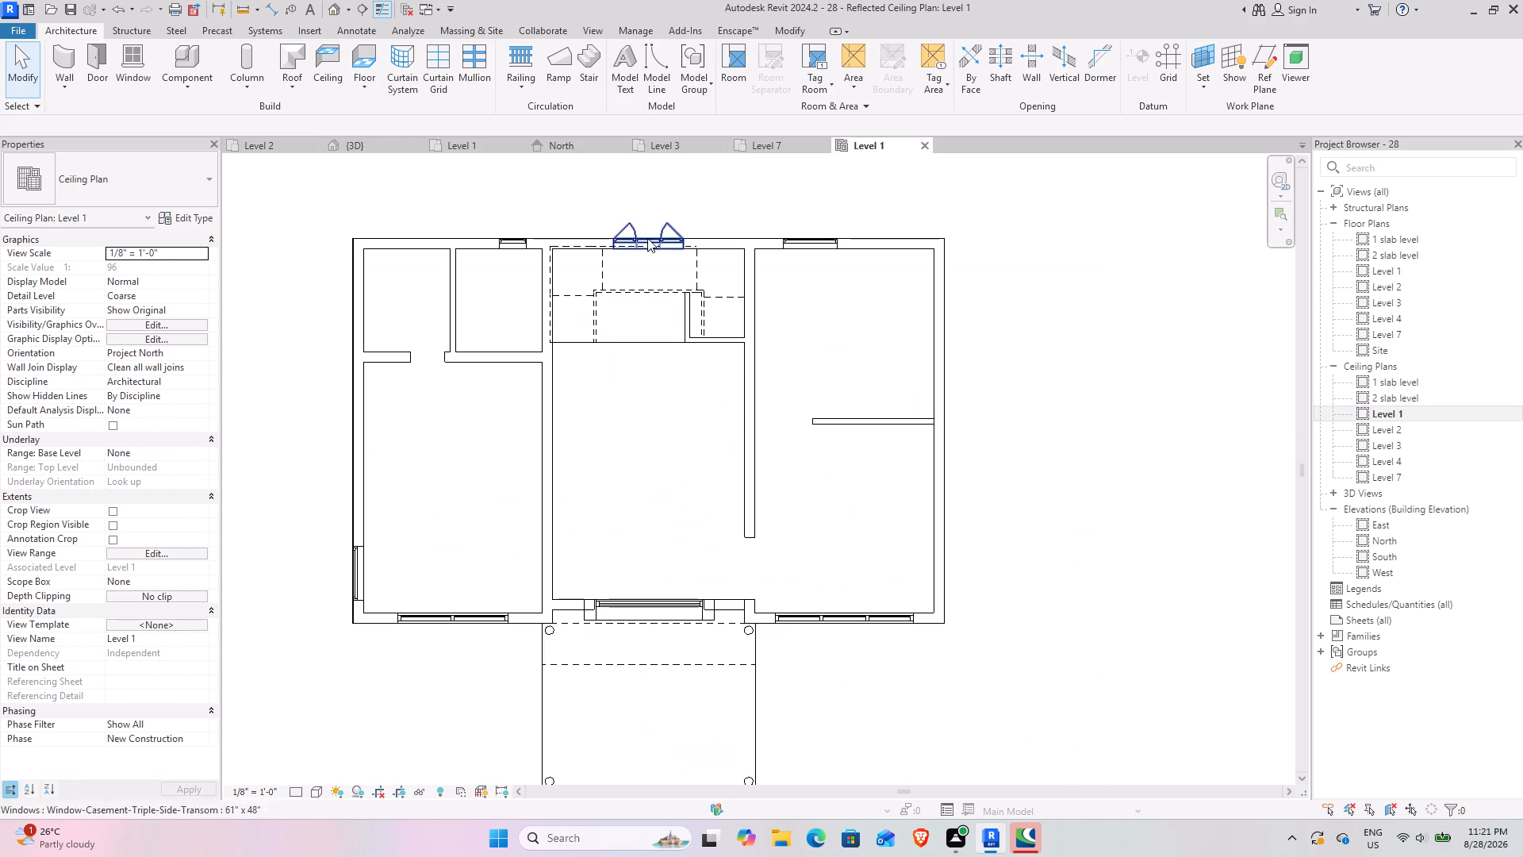
{"action": "scroll", "coordinate": [448, 385], "scroll_direction": "up", "scroll_amount": 3}
{"action": "middle_click_drag", "start_coordinate": [412, 385], "coordinate": [446, 352]}
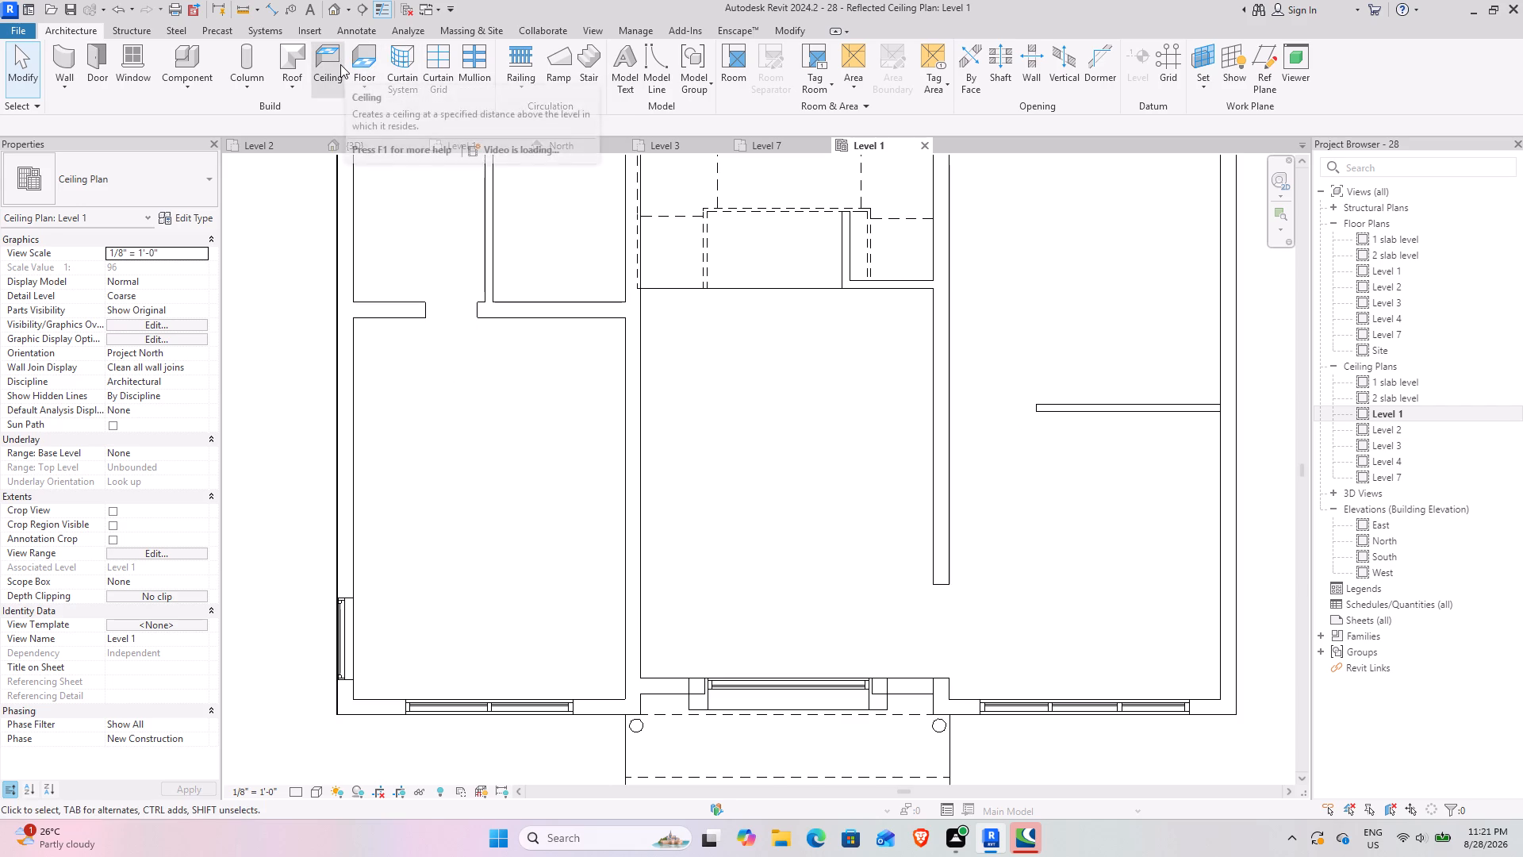
{"action": "left_click", "coordinate": [340, 64]}
{"action": "left_click", "coordinate": [728, 76]}
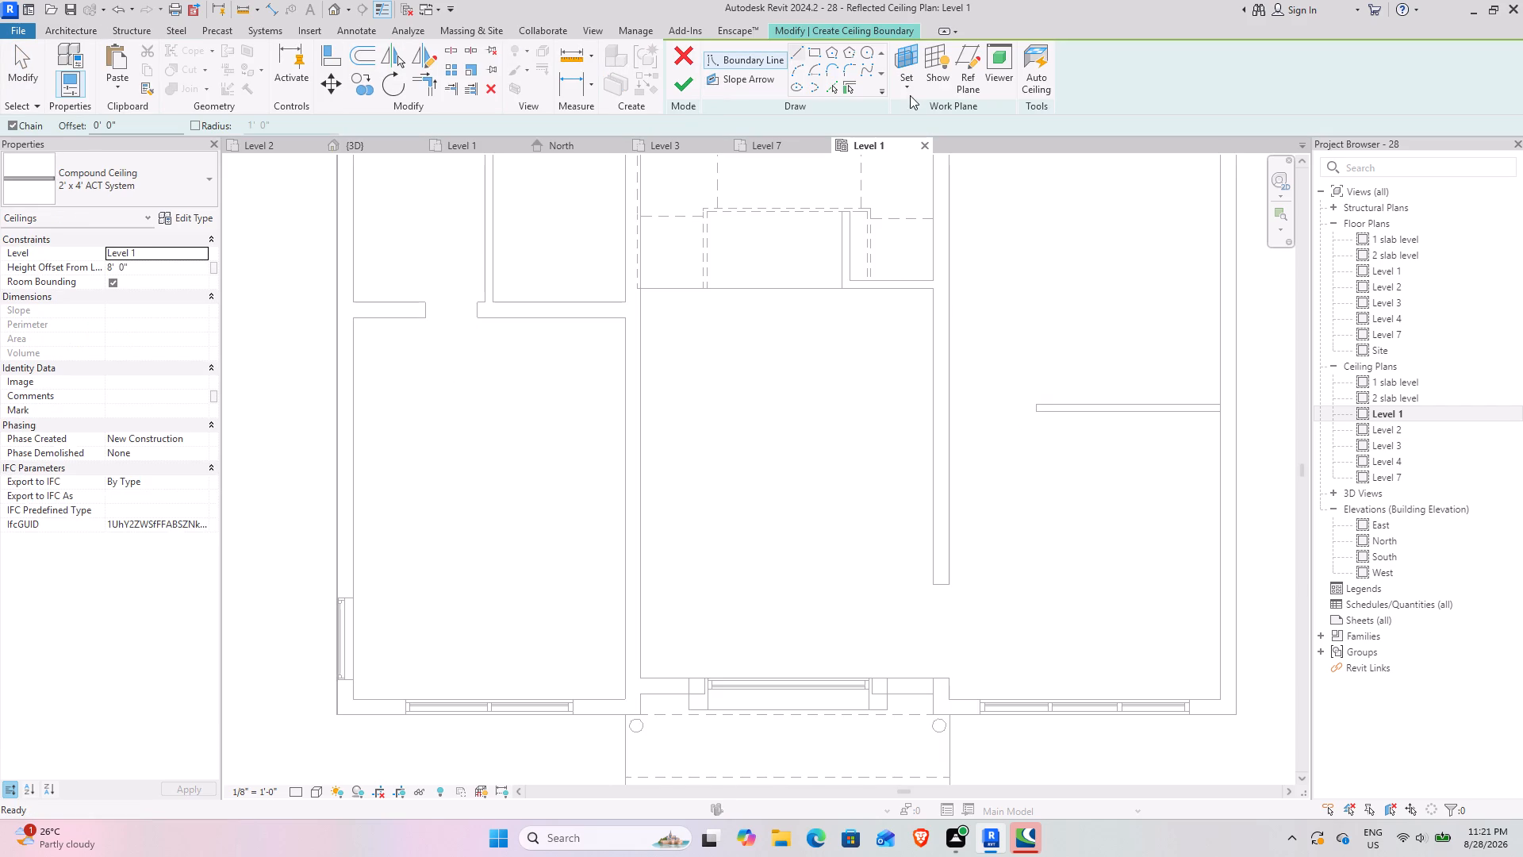
{"action": "left_click", "coordinate": [831, 88]}
{"action": "left_click", "coordinate": [354, 404]}
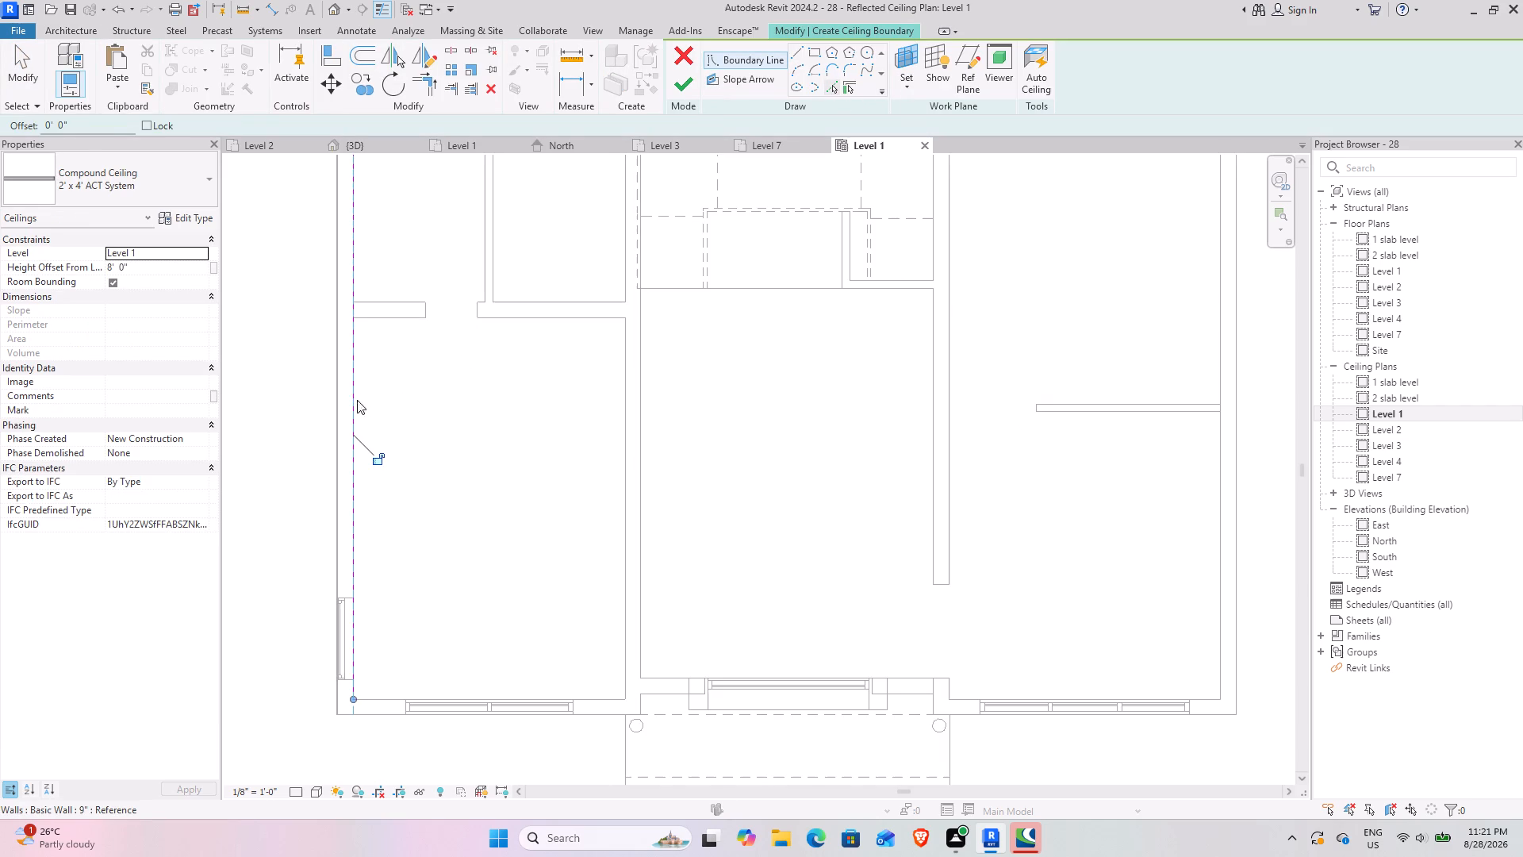
{"action": "left_click", "coordinate": [389, 321]}
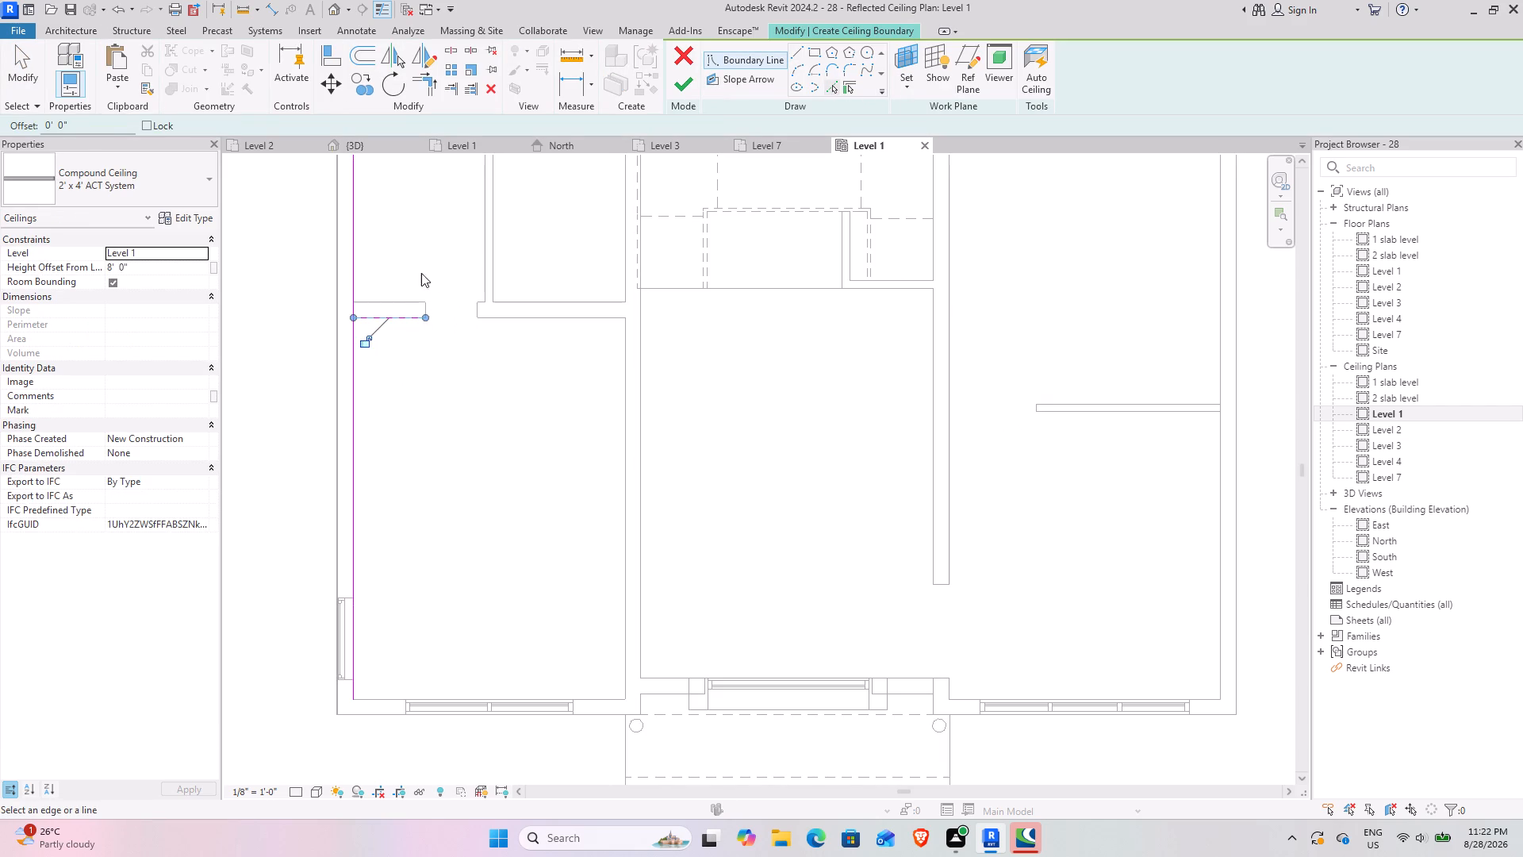
{"action": "middle_click_drag", "start_coordinate": [390, 236], "coordinate": [358, 286]}
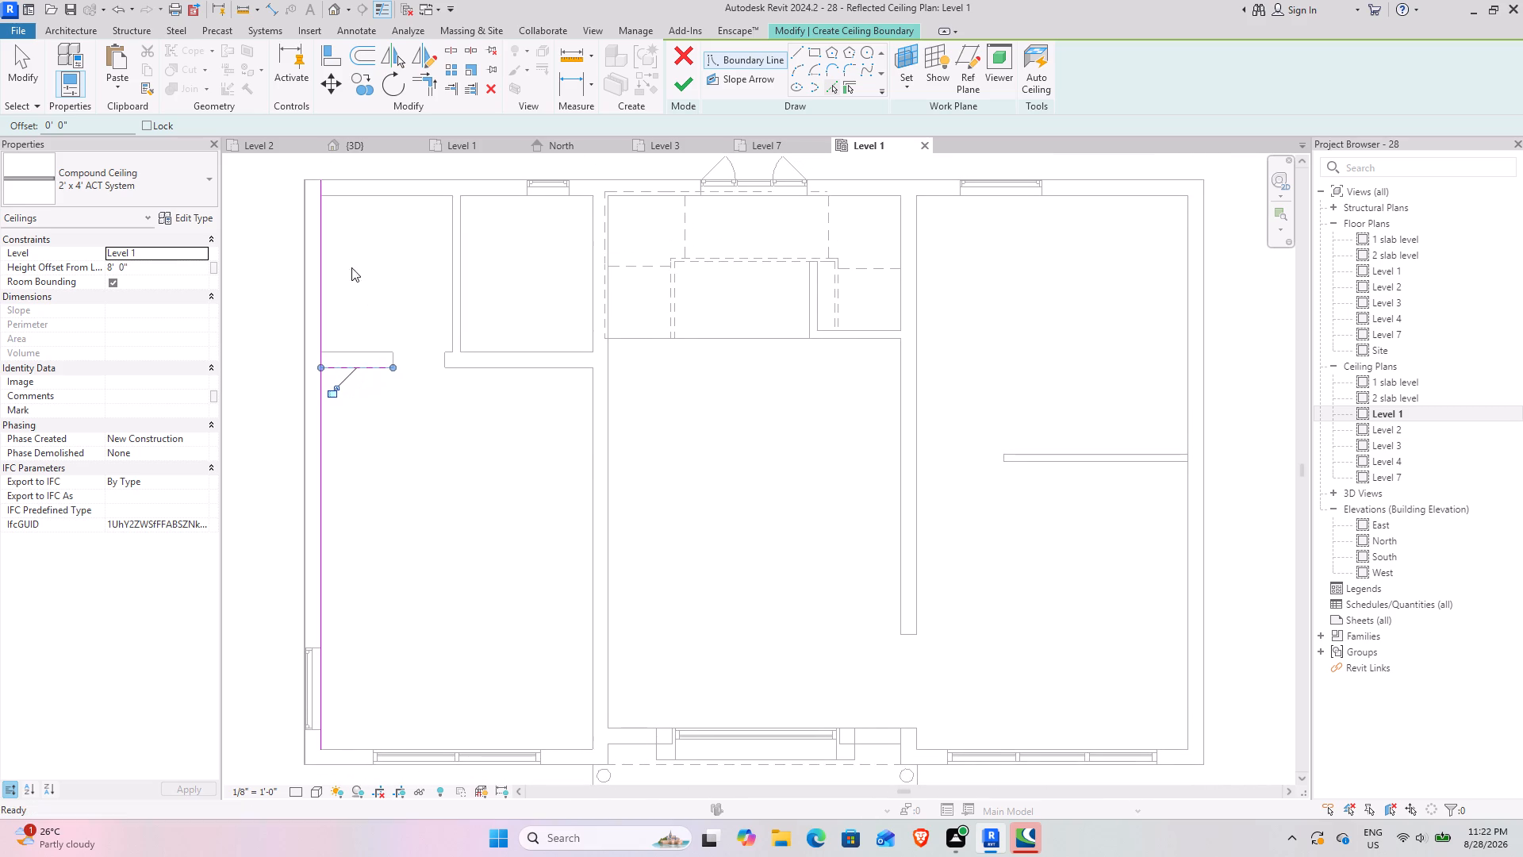
{"action": "left_click", "coordinate": [358, 201]}
{"action": "left_click", "coordinate": [450, 250]}
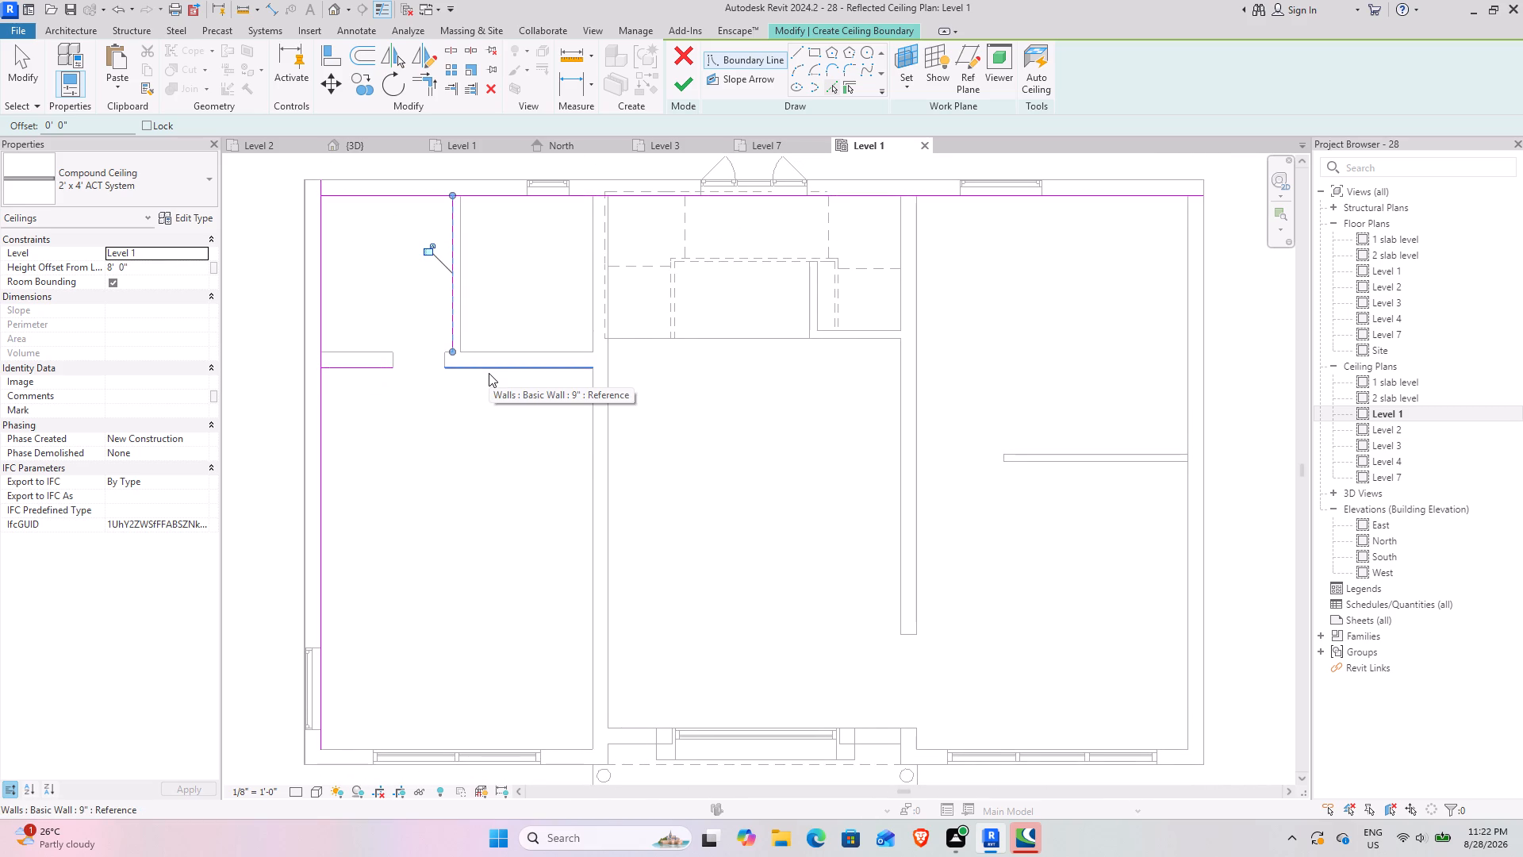
Add ceiling boundary lines along Bed Room-1's toilet-side wall, living-side wall and front wall.
{"action": "left_click", "coordinate": [489, 373]}
{"action": "middle_click_drag", "start_coordinate": [500, 409], "coordinate": [495, 406]}
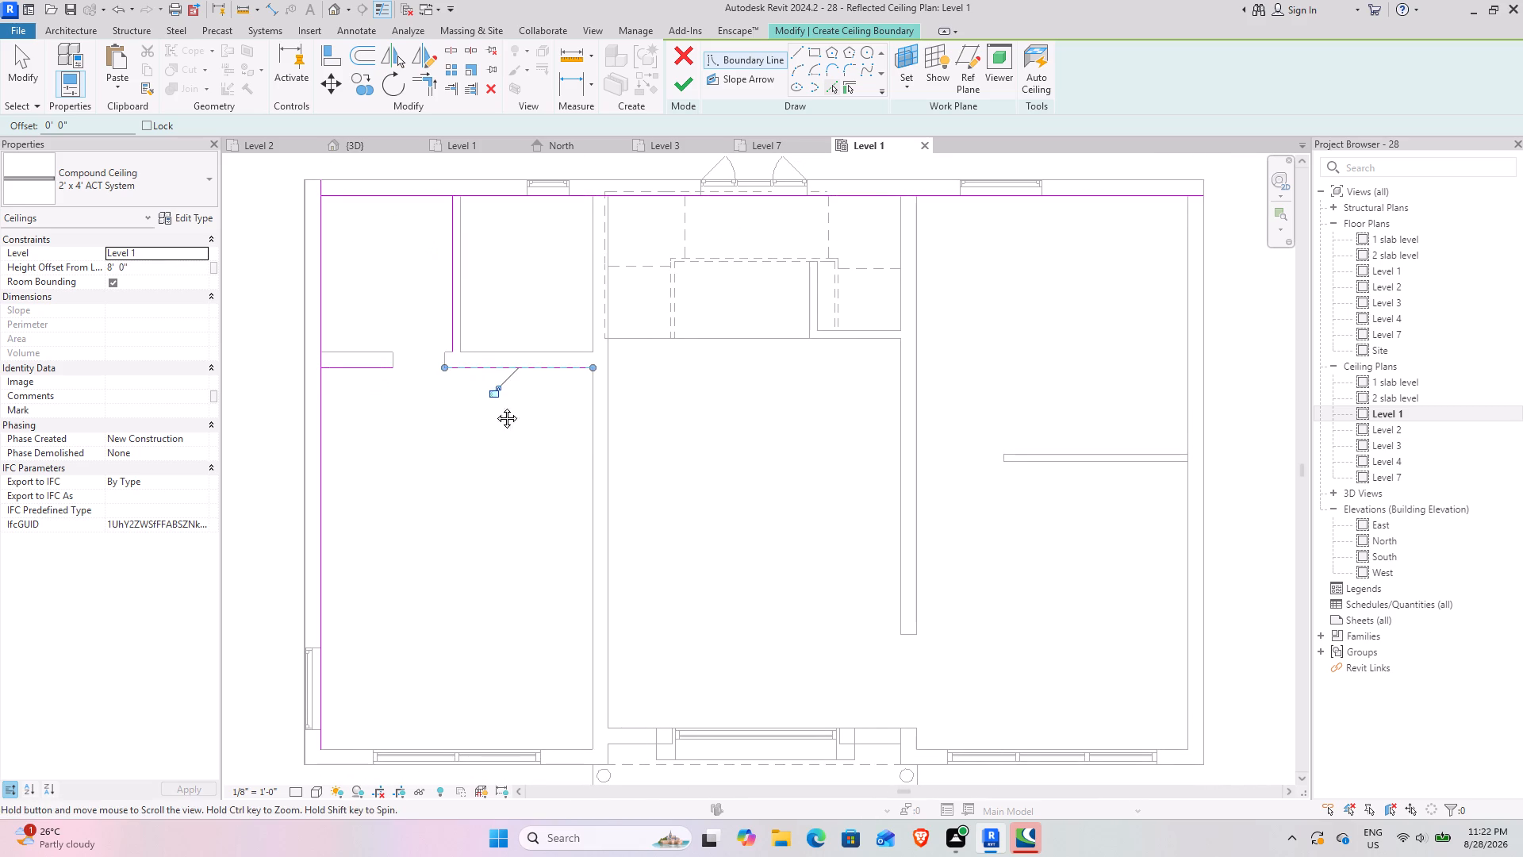
{"action": "middle_click_drag", "start_coordinate": [495, 406], "coordinate": [499, 347]}
{"action": "left_click", "coordinate": [597, 424]}
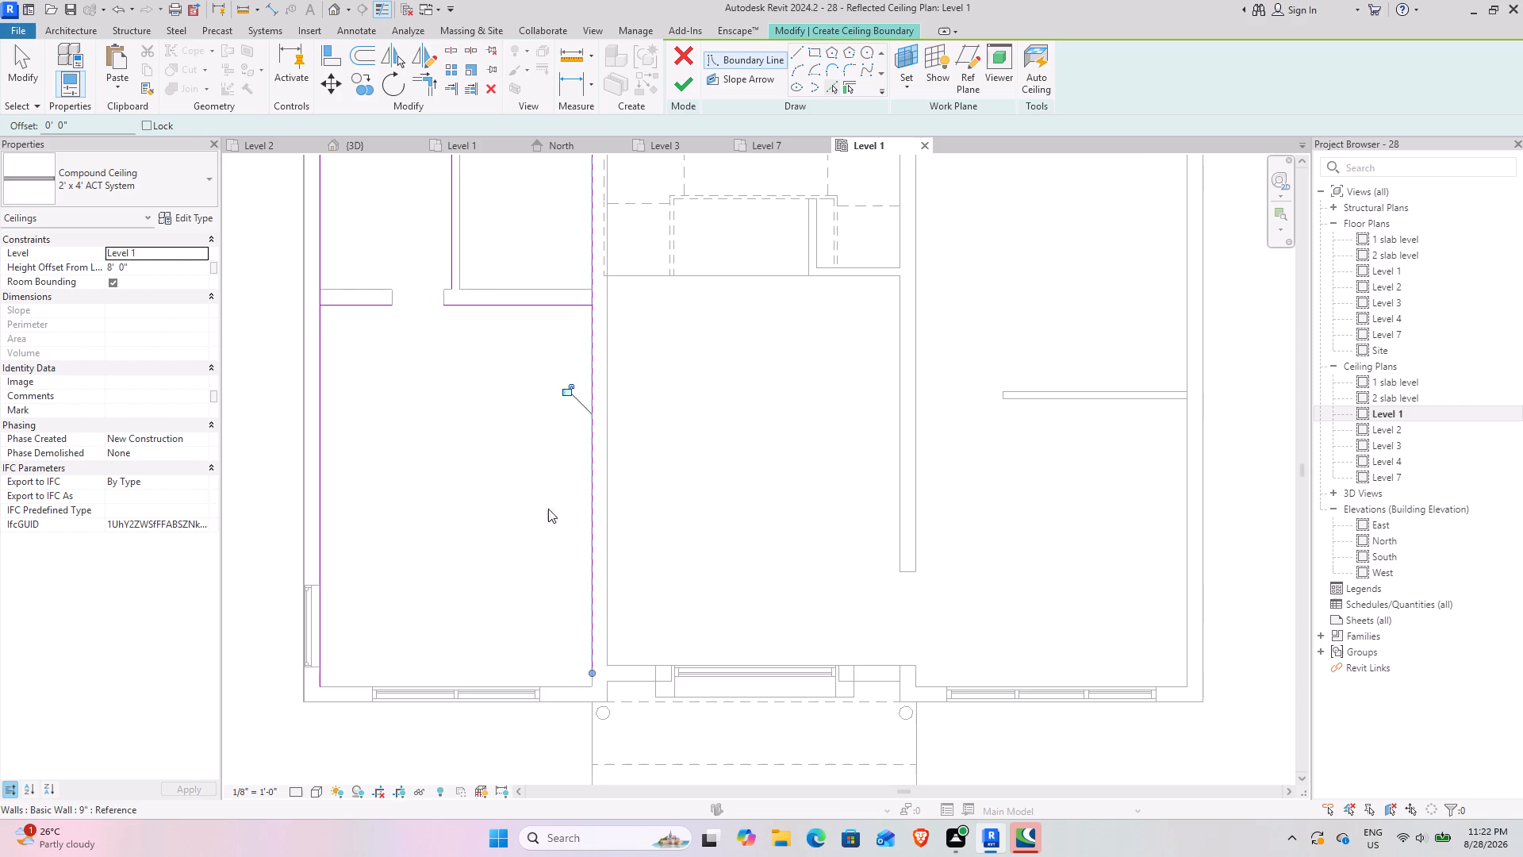
{"action": "left_click", "coordinate": [551, 679]}
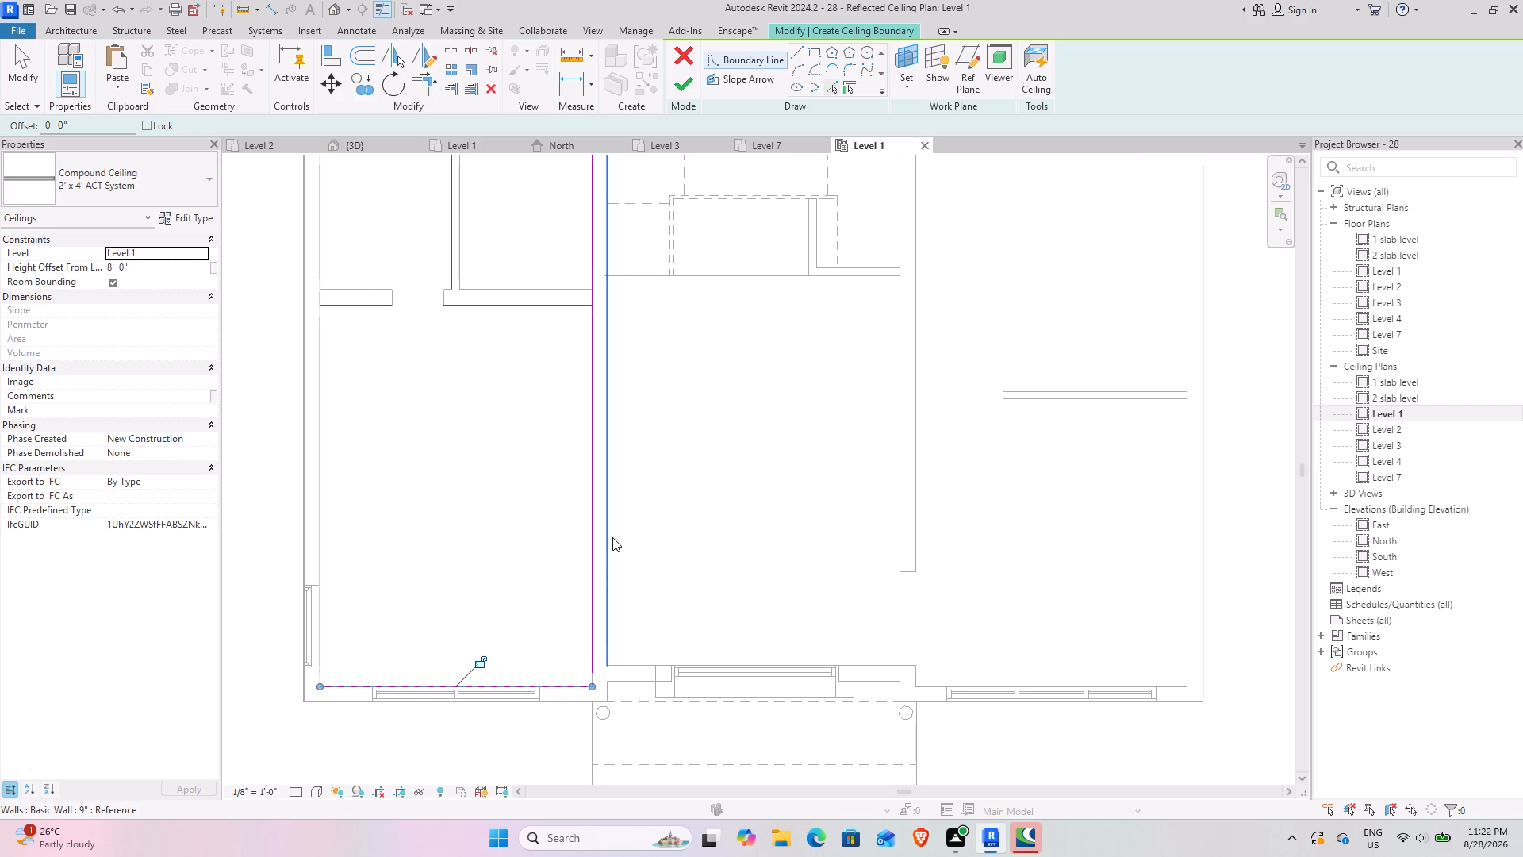
Add boundary lines along the living room's bedroom-side wall, the stair floor edge, and both faces and the end of the living-dining wall.
{"action": "left_click", "coordinate": [612, 537]}
{"action": "middle_click_drag", "start_coordinate": [702, 467], "coordinate": [444, 534]}
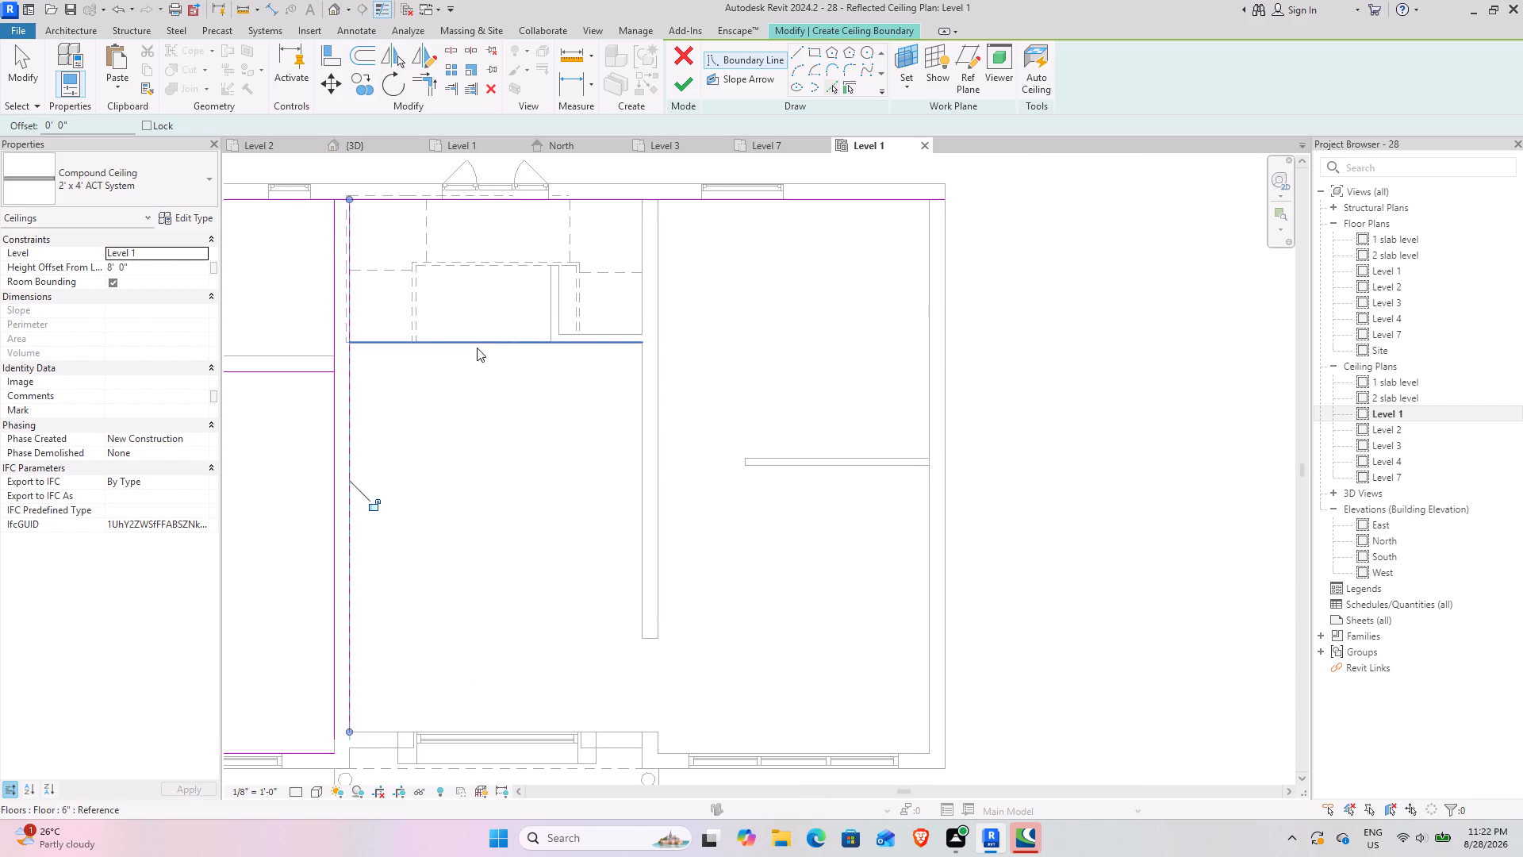
{"action": "left_click", "coordinate": [477, 348]}
{"action": "left_click", "coordinate": [637, 419]}
{"action": "middle_click_drag", "start_coordinate": [708, 498], "coordinate": [615, 367]}
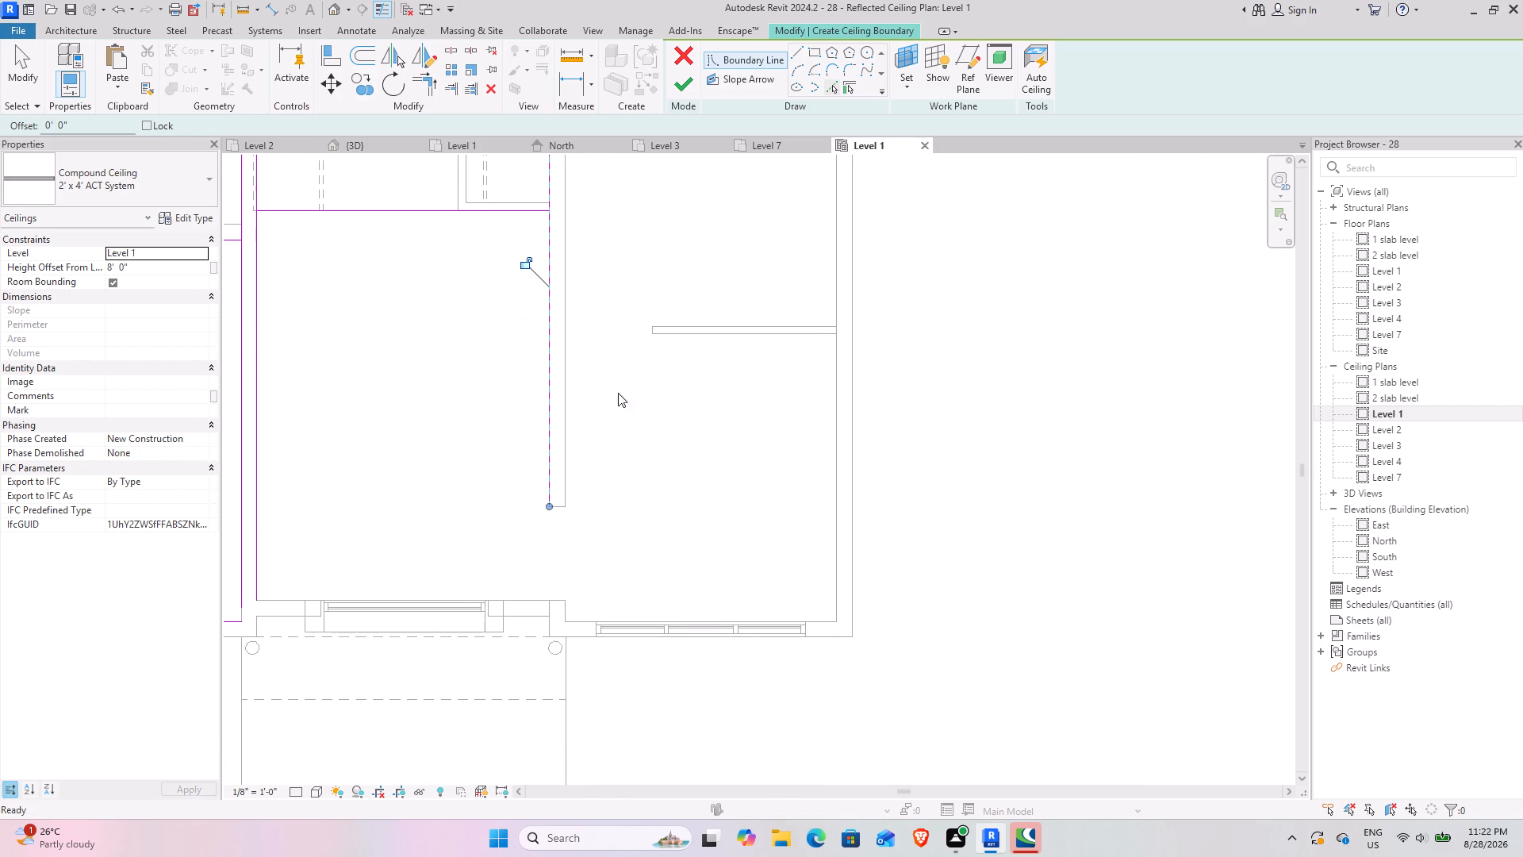
{"action": "left_click", "coordinate": [562, 510]}
{"action": "left_click", "coordinate": [570, 478]}
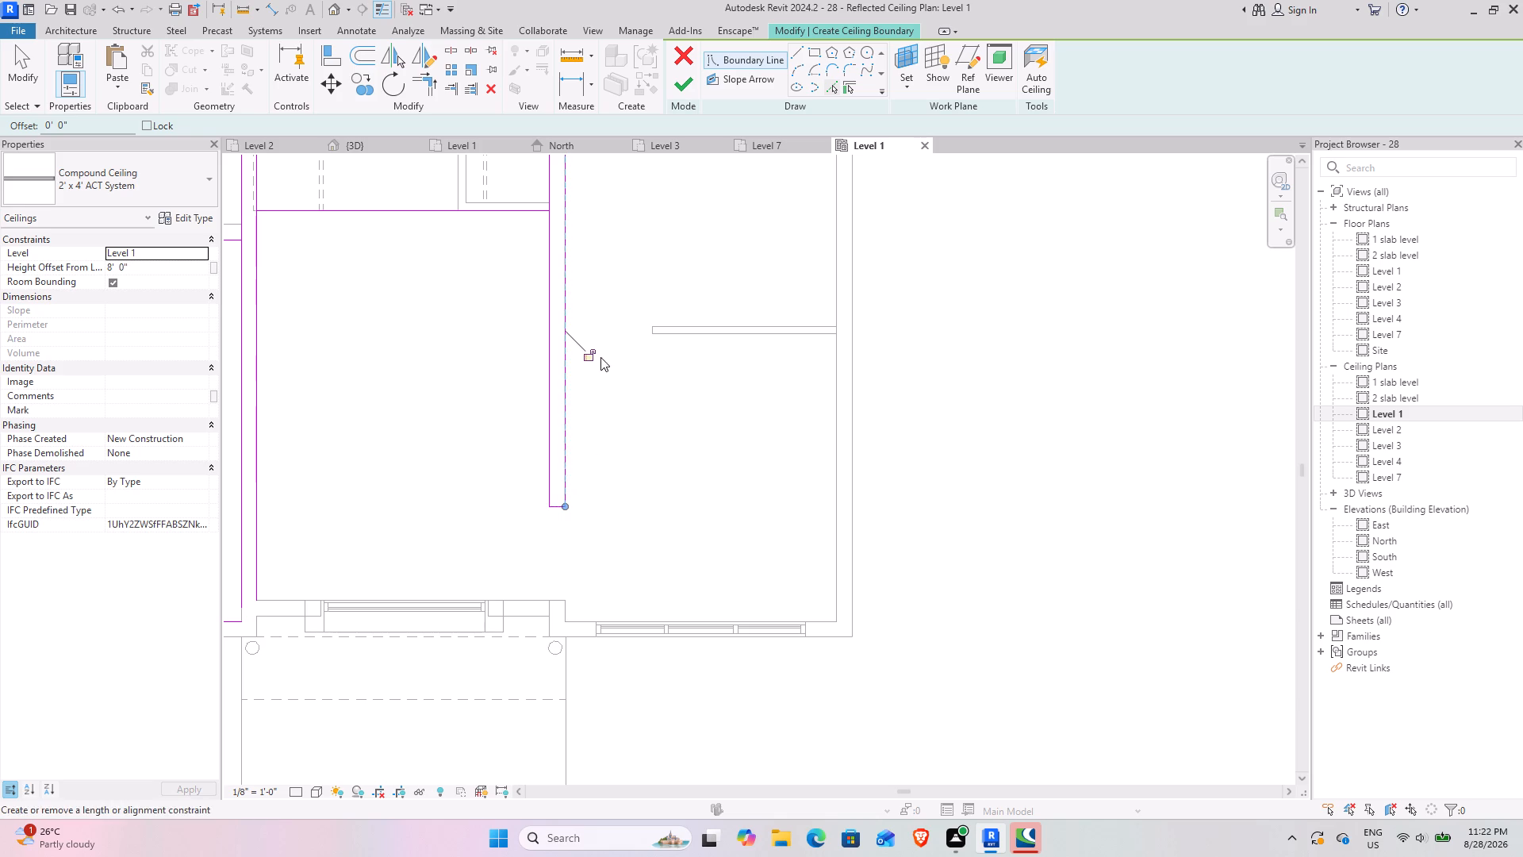
Add boundary lines along the kitchen-dining exterior side wall, the dining room's front wall and the short return beside the entrance.
{"action": "middle_click_drag", "start_coordinate": [600, 357], "coordinate": [528, 644]}
{"action": "middle_click_drag", "start_coordinate": [525, 540], "coordinate": [483, 373]}
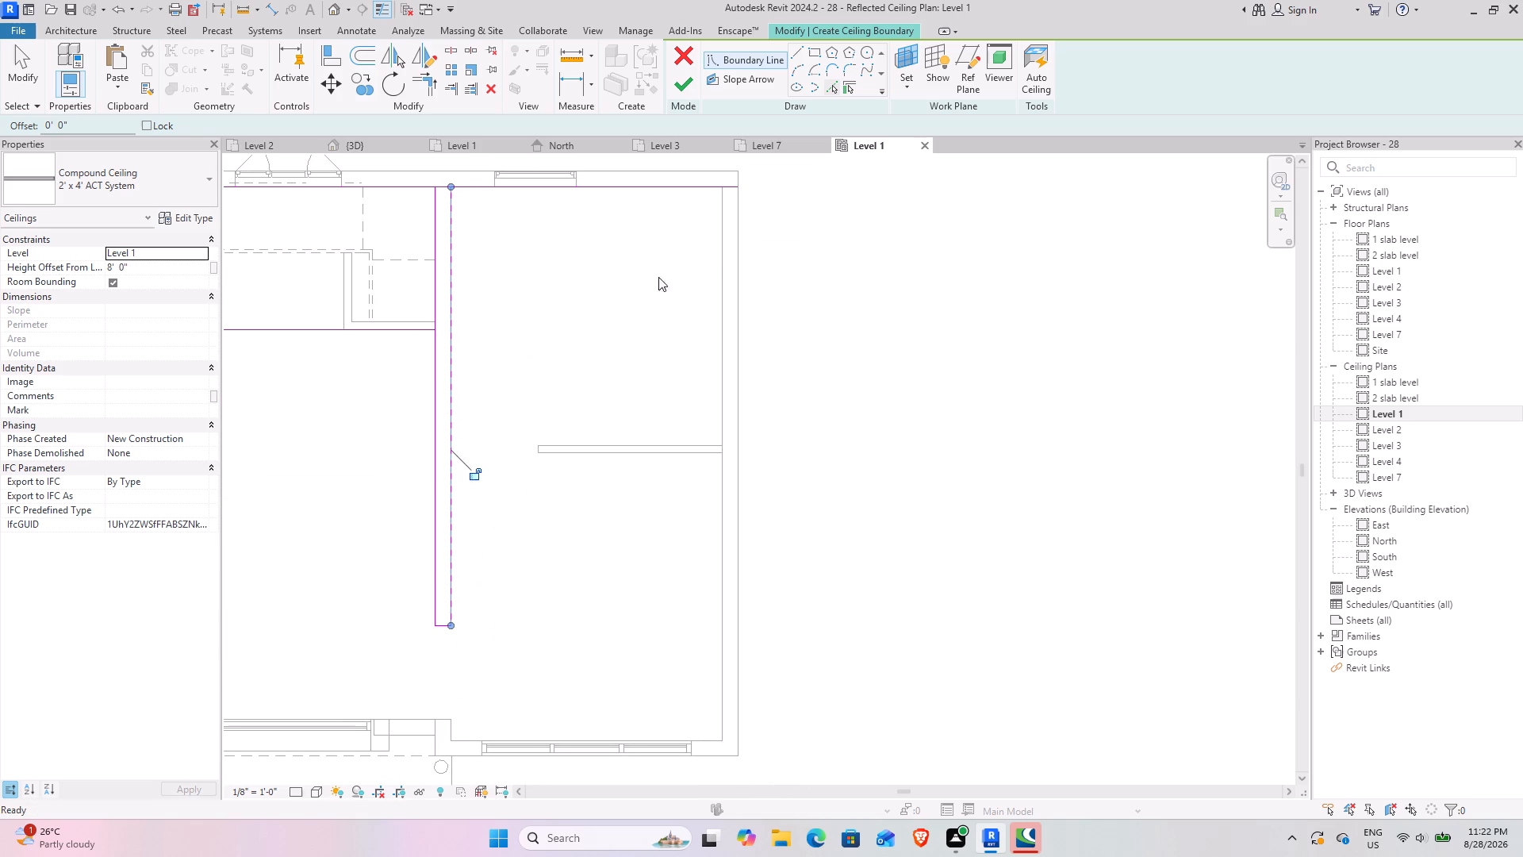
{"action": "left_click", "coordinate": [715, 241]}
{"action": "middle_click_drag", "start_coordinate": [700, 463], "coordinate": [655, 322]}
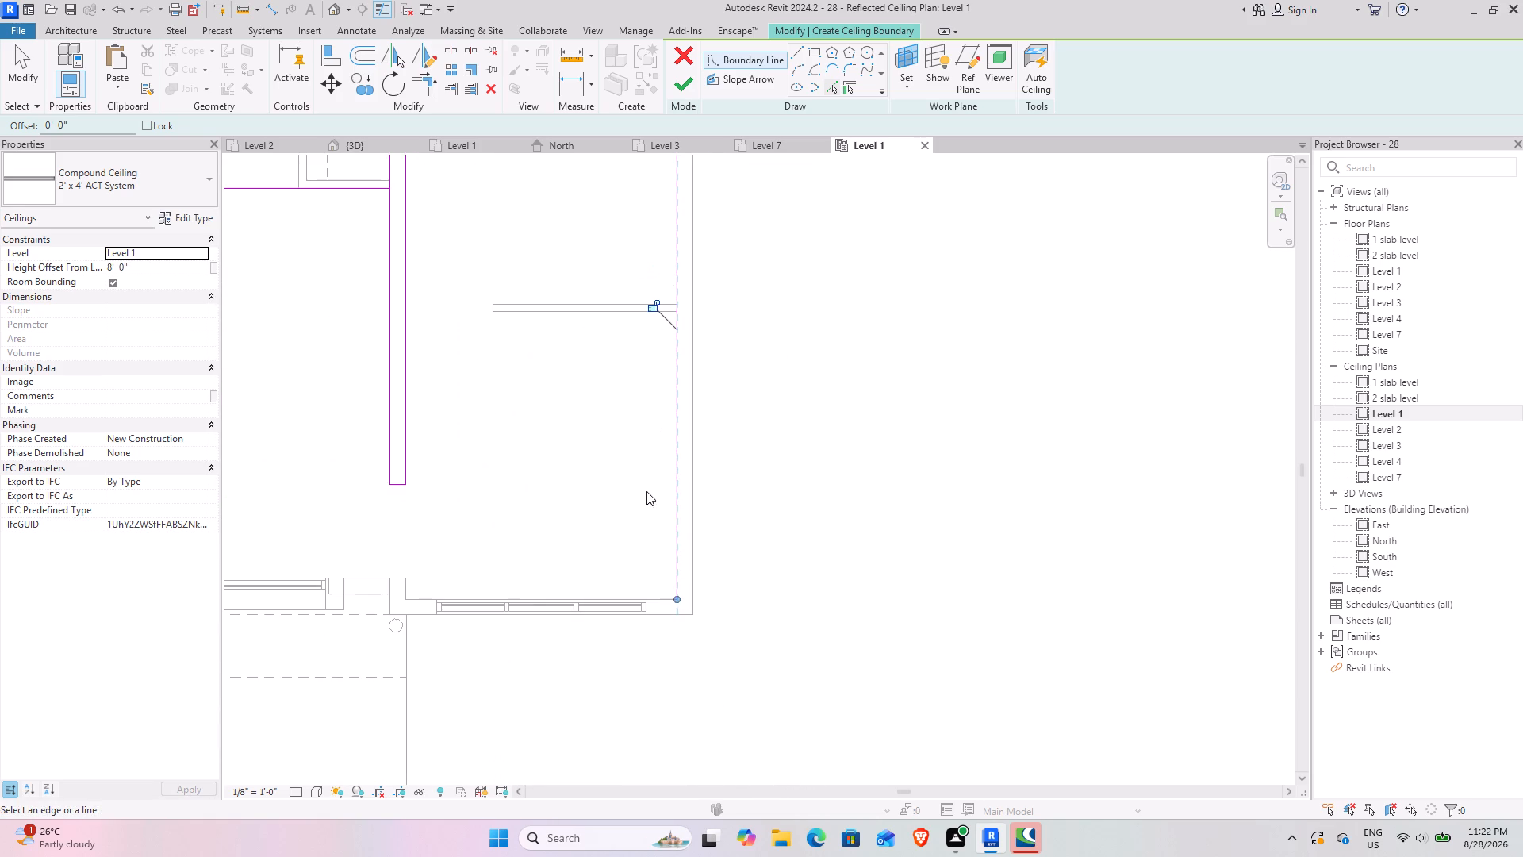
{"action": "left_click", "coordinate": [522, 594]}
{"action": "left_click", "coordinate": [407, 587]}
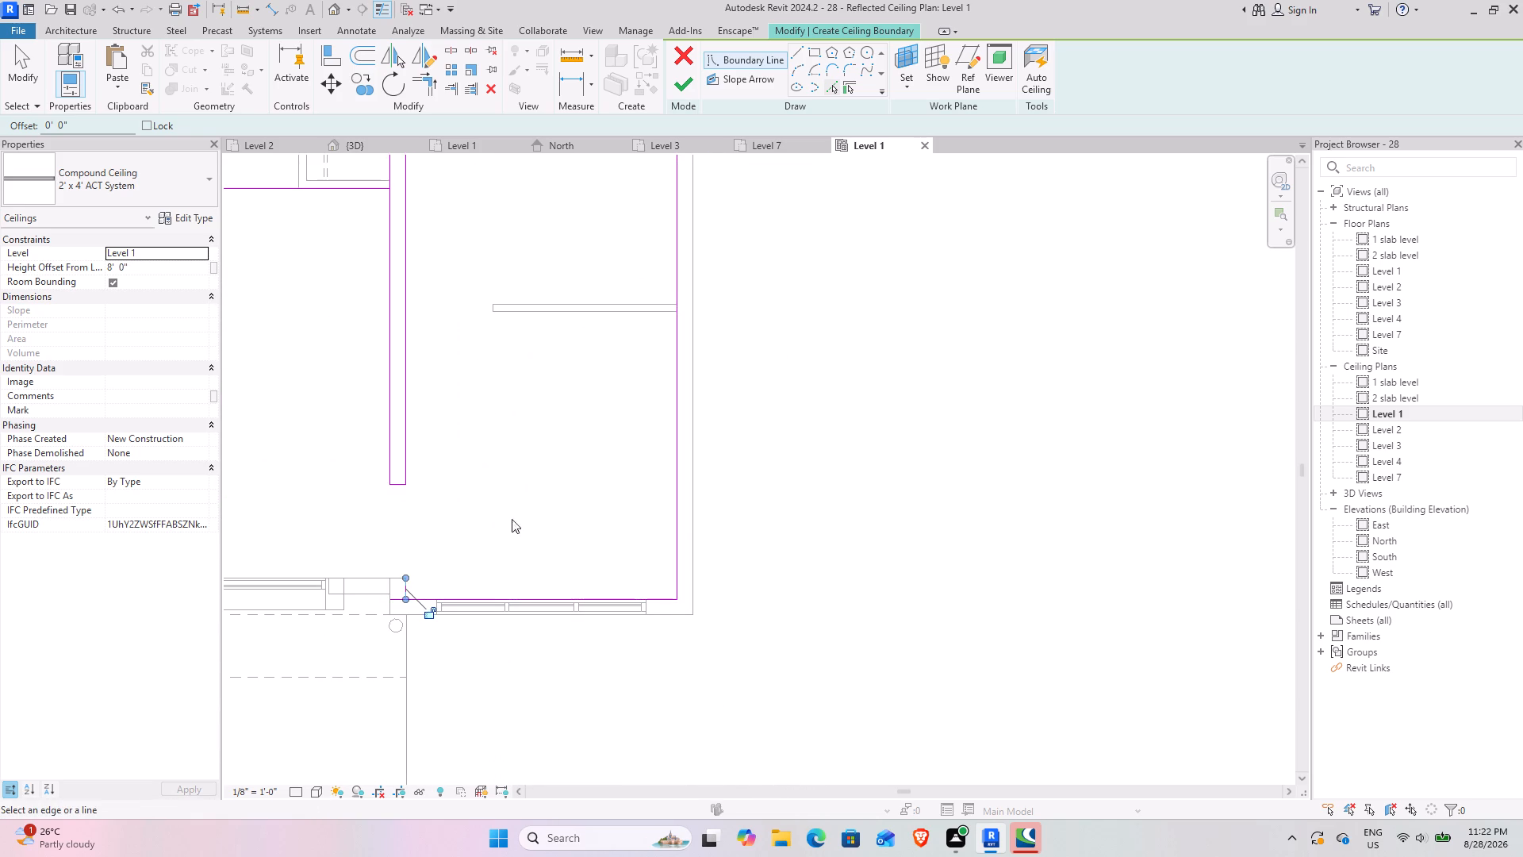
Add boundary lines along both faces and the free end of the partition between kitchen and dining.
{"action": "left_click", "coordinate": [543, 302]}
{"action": "left_click", "coordinate": [519, 313]}
{"action": "scroll", "coordinate": [485, 305], "scroll_direction": "up", "scroll_amount": 6}
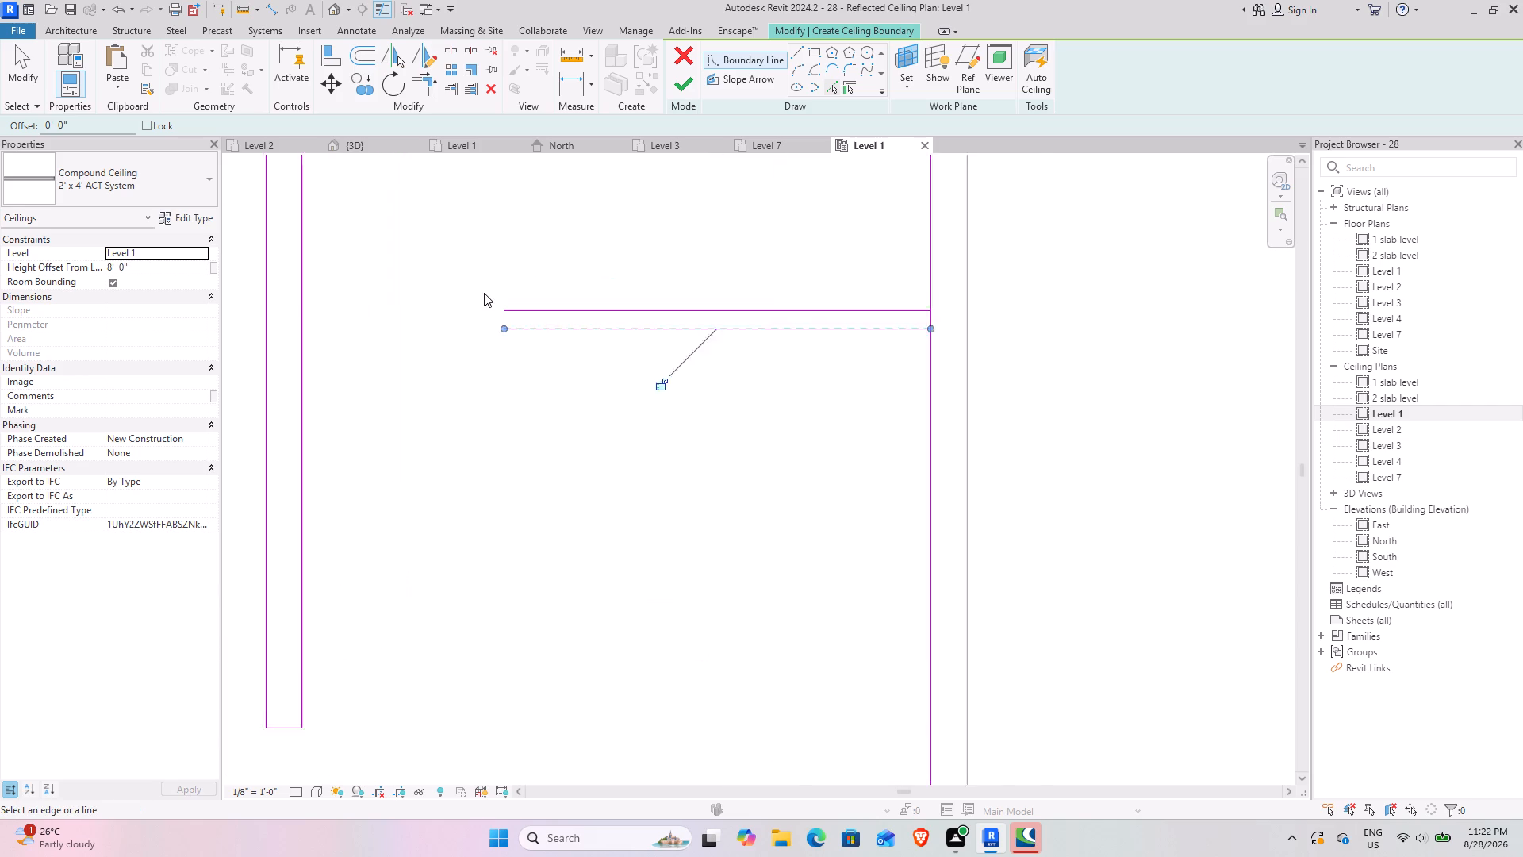
{"action": "scroll", "coordinate": [484, 293], "scroll_direction": "up", "scroll_amount": 4}
{"action": "left_click", "coordinate": [508, 317]}
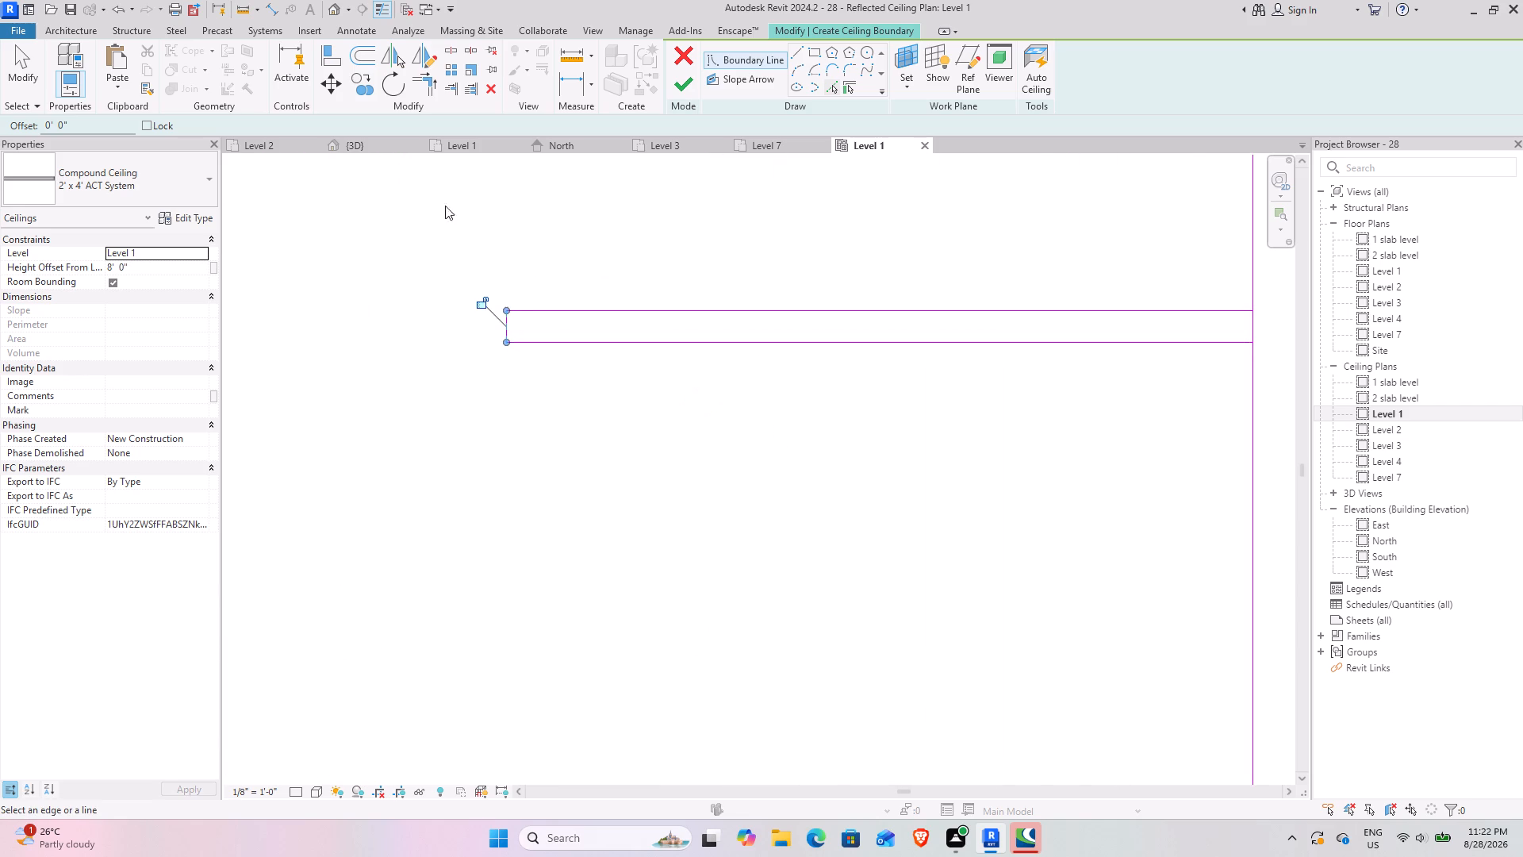
Trim the exterior side-wall boundary line to a corner with the kitchen-side line of the kitchen-dining partition.
{"action": "scroll", "coordinate": [356, 177], "scroll_direction": "down", "scroll_amount": 11}
{"action": "middle_click_drag", "start_coordinate": [376, 210], "coordinate": [490, 261]}
{"action": "scroll", "coordinate": [543, 222], "scroll_direction": "up", "scroll_amount": 3}
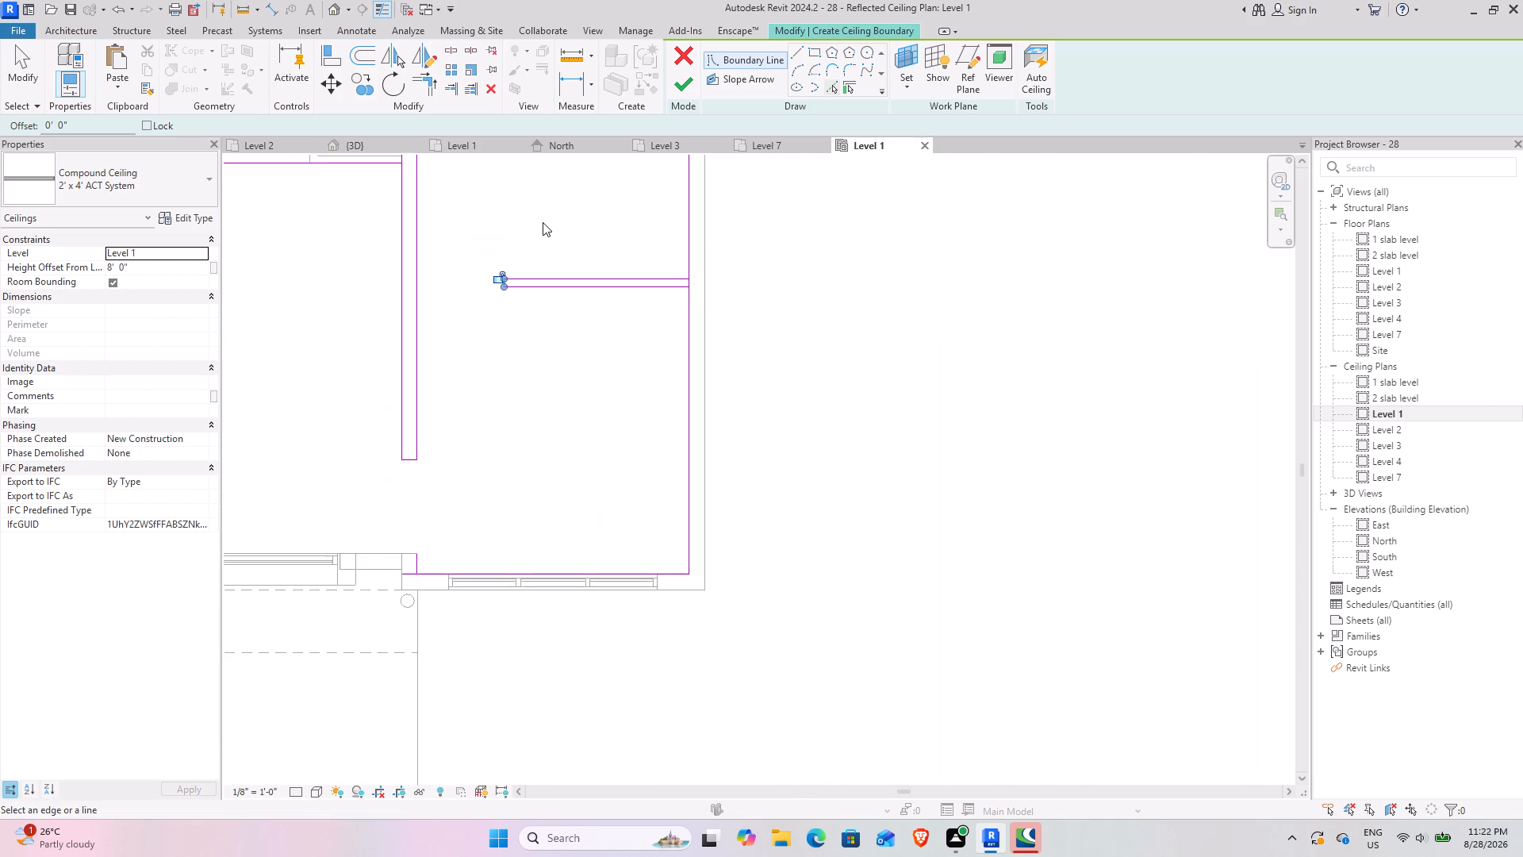
{"action": "scroll", "coordinate": [543, 222], "scroll_direction": "up", "scroll_amount": 3}
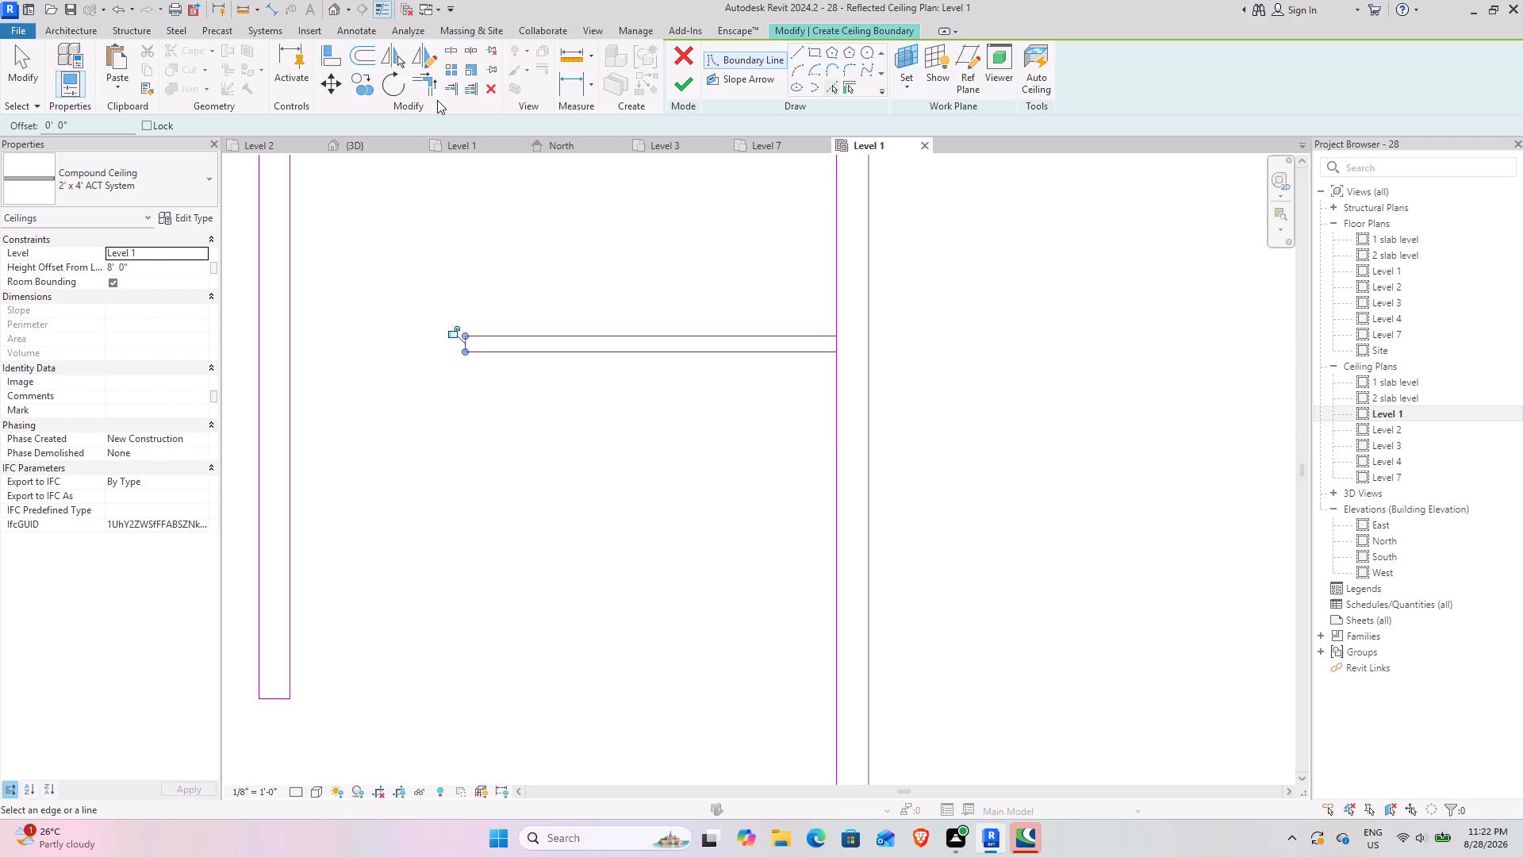
{"action": "left_click", "coordinate": [433, 90]}
{"action": "scroll", "coordinate": [614, 399], "scroll_direction": "down", "scroll_amount": 9}
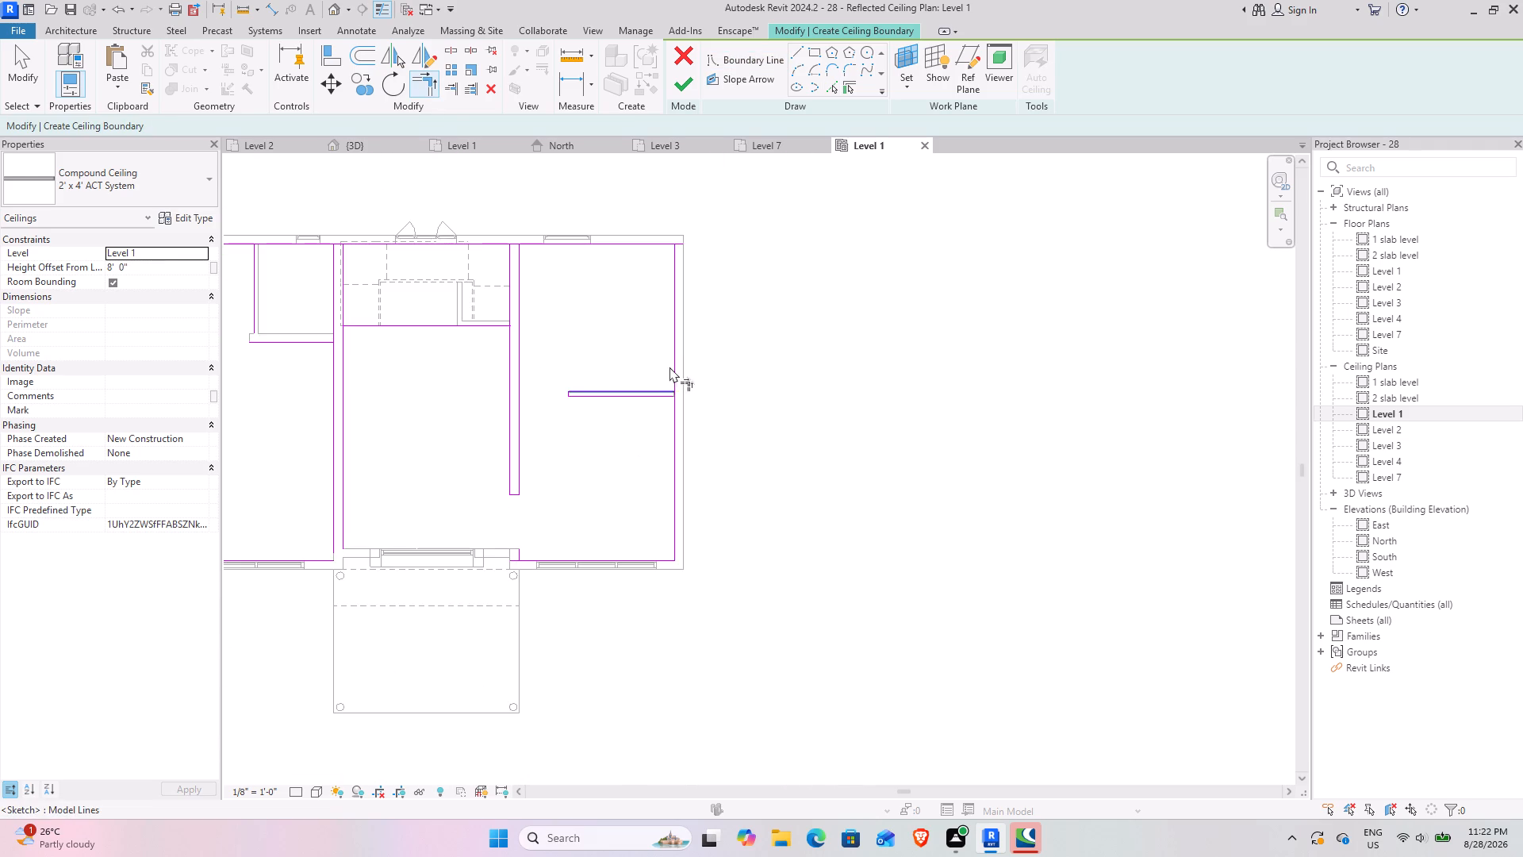
{"action": "scroll", "coordinate": [669, 365], "scroll_direction": "up", "scroll_amount": 10}
{"action": "left_click", "coordinate": [666, 474]}
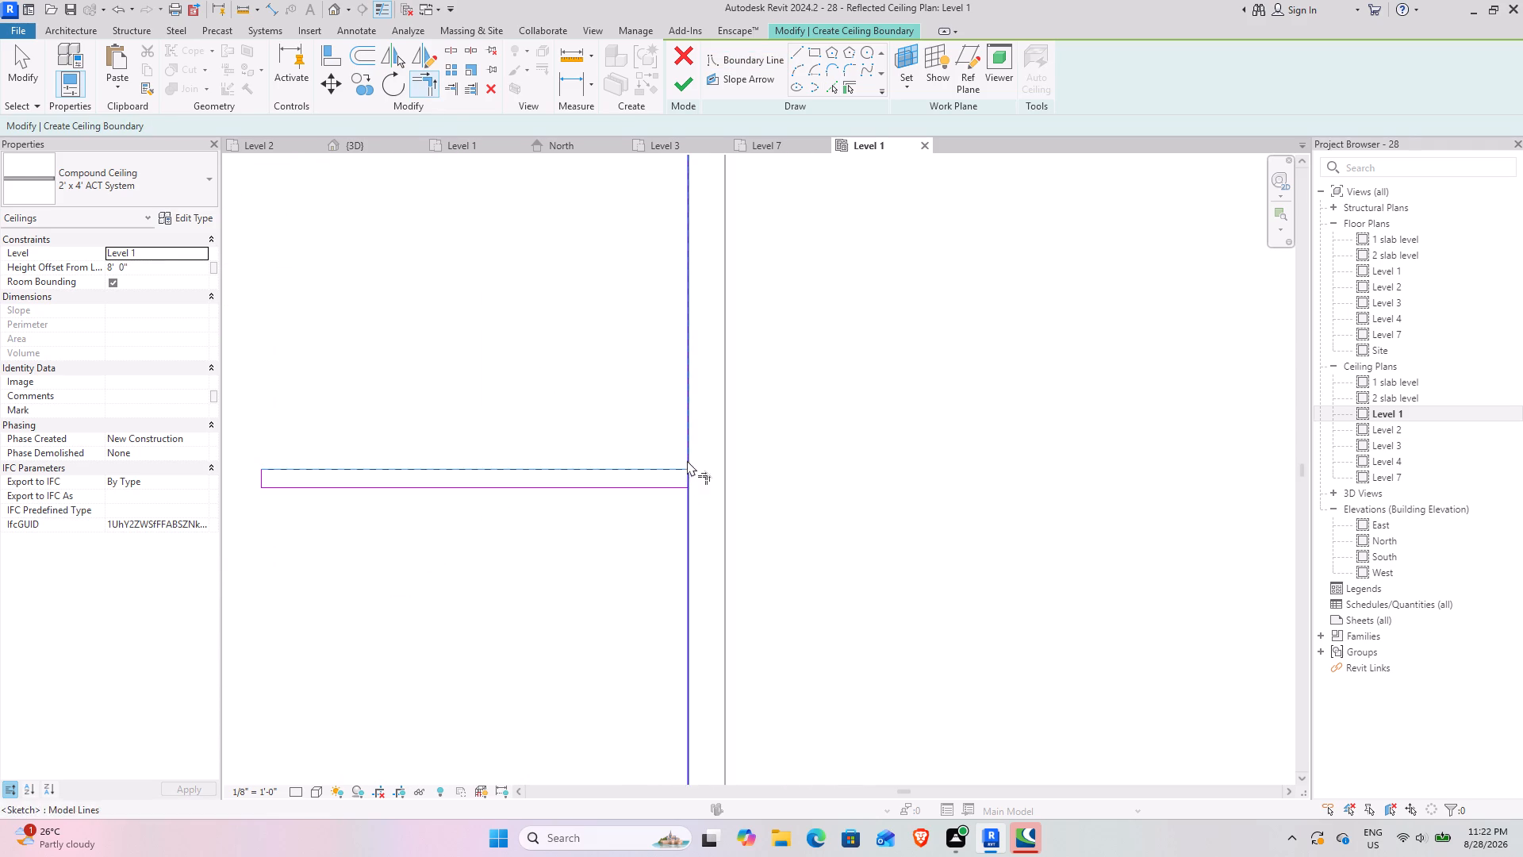
{"action": "left_click", "coordinate": [688, 459]}
{"action": "scroll", "coordinate": [551, 448], "scroll_direction": "down", "scroll_amount": 9}
{"action": "middle_click_drag", "start_coordinate": [567, 464], "coordinate": [605, 393]}
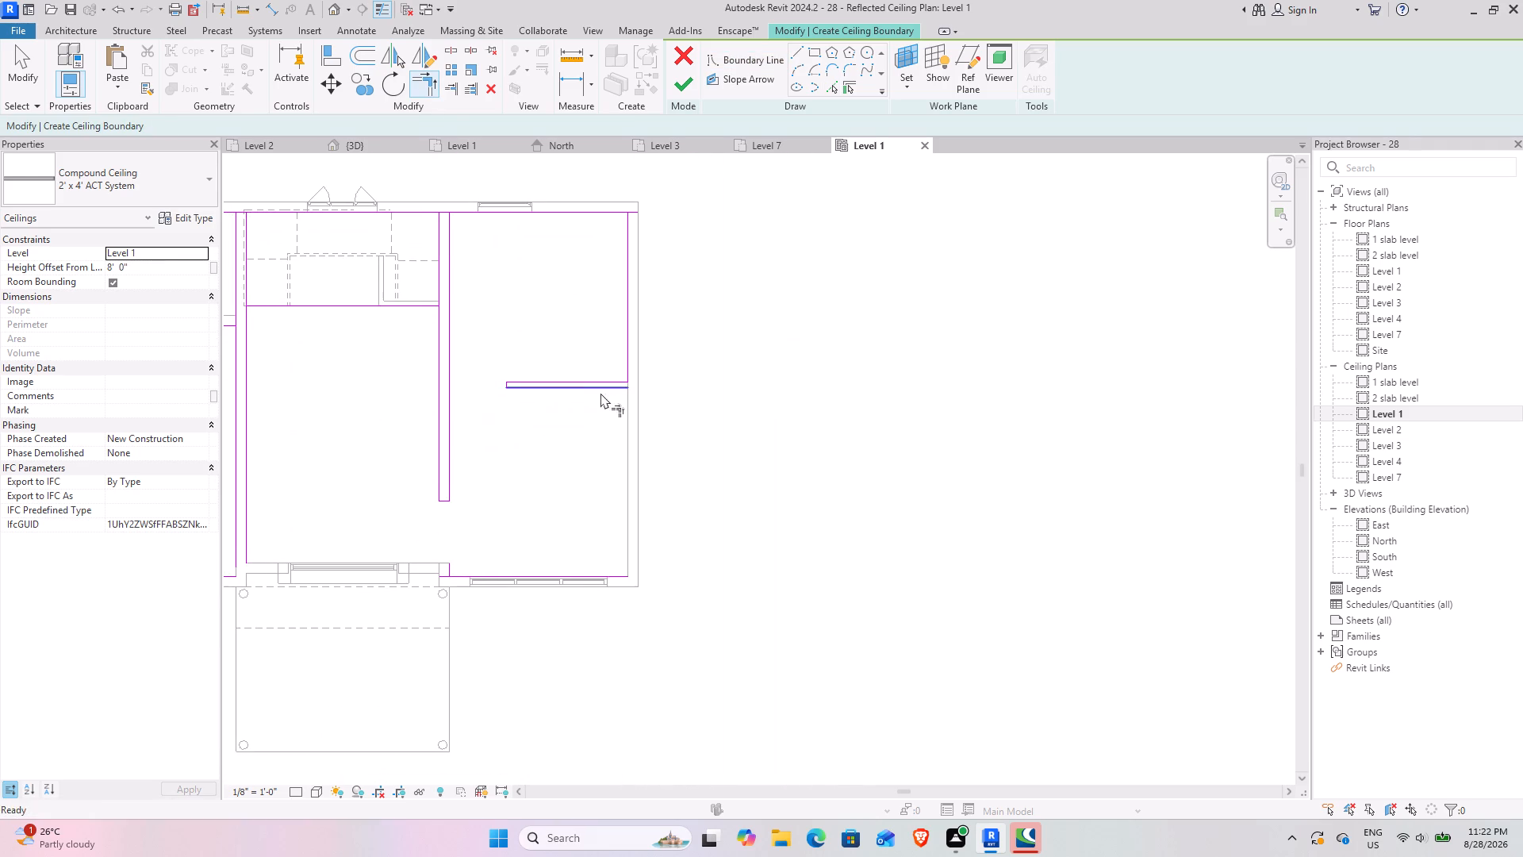
Trim the kitchen's rear boundary line to corners with its exterior side line and the living-dining wall line, unjoining the conflicting elements.
{"action": "scroll", "coordinate": [622, 190], "scroll_direction": "up", "scroll_amount": 6}
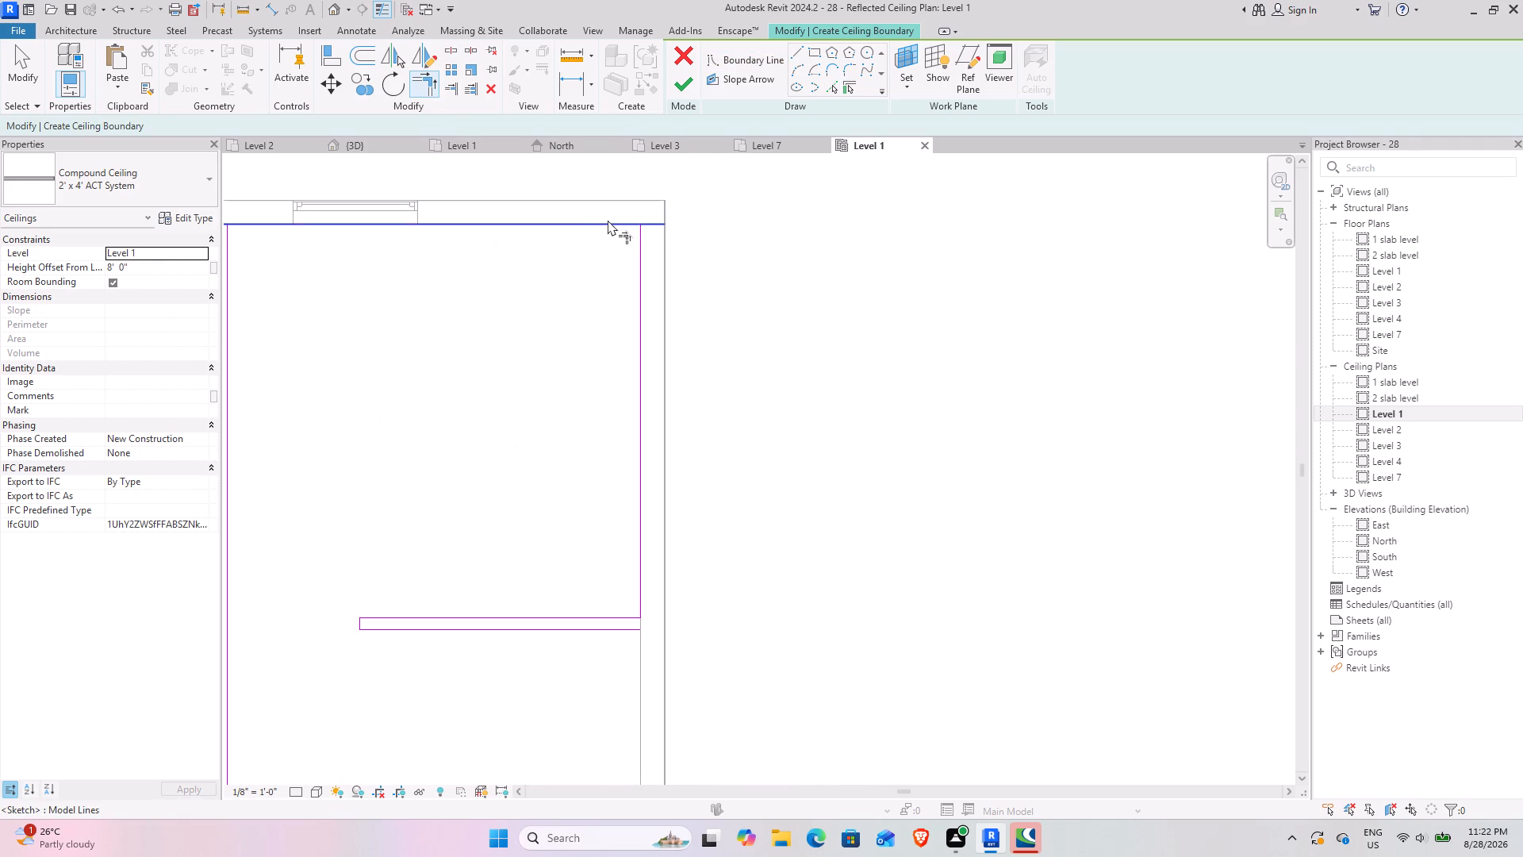
{"action": "left_click", "coordinate": [608, 220]}
{"action": "left_click", "coordinate": [642, 239]}
{"action": "scroll", "coordinate": [493, 348], "scroll_direction": "down", "scroll_amount": 5}
{"action": "middle_click_drag", "start_coordinate": [516, 371], "coordinate": [636, 318]}
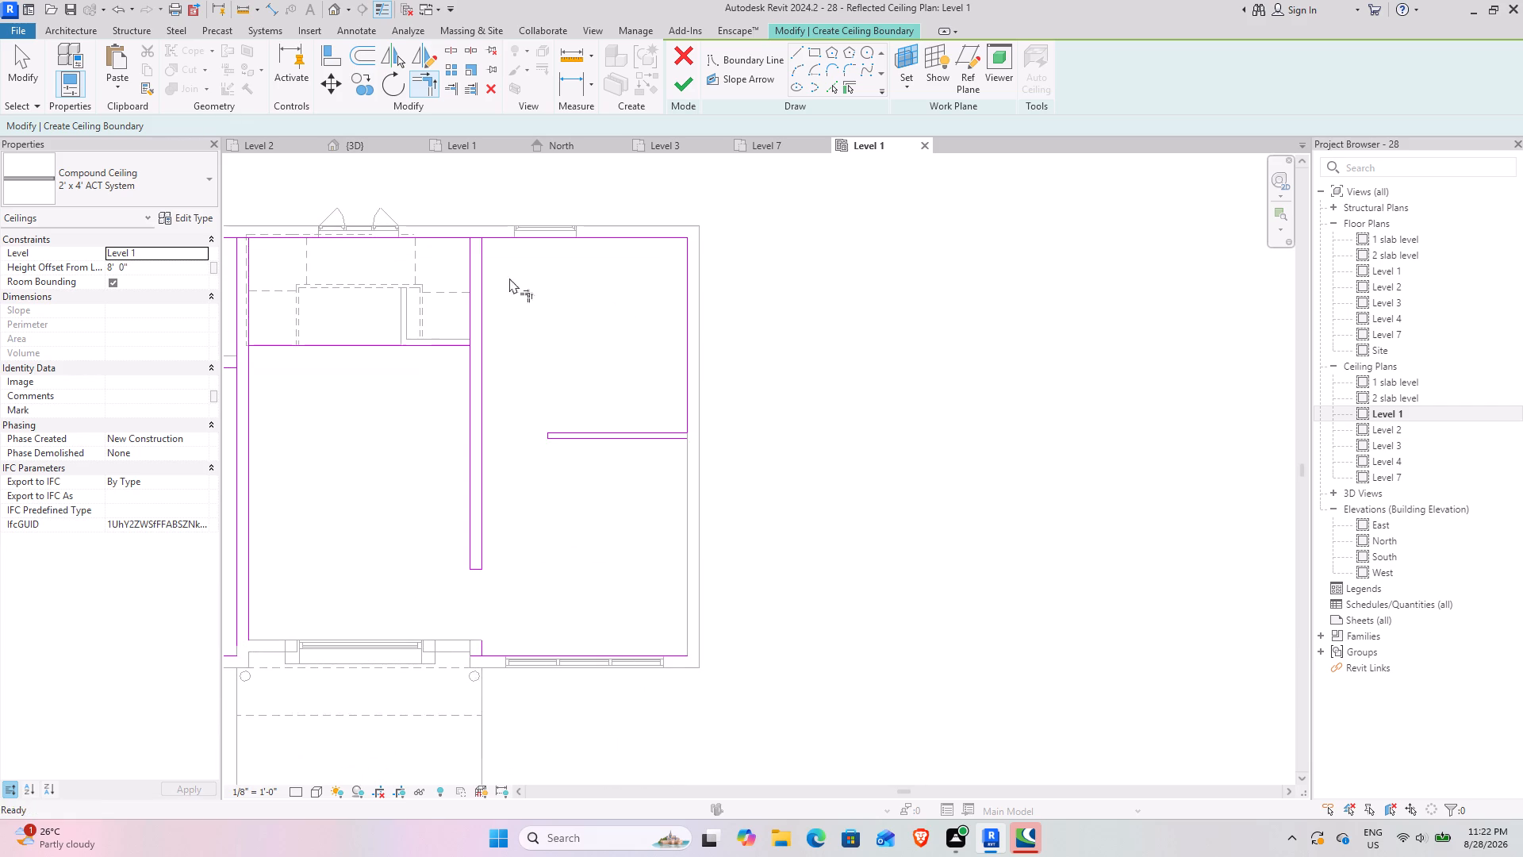
{"action": "scroll", "coordinate": [481, 233], "scroll_direction": "up", "scroll_amount": 8}
{"action": "left_click", "coordinate": [486, 270]}
{"action": "left_click", "coordinate": [502, 246]}
{"action": "scroll", "coordinate": [397, 317], "scroll_direction": "down", "scroll_amount": 3}
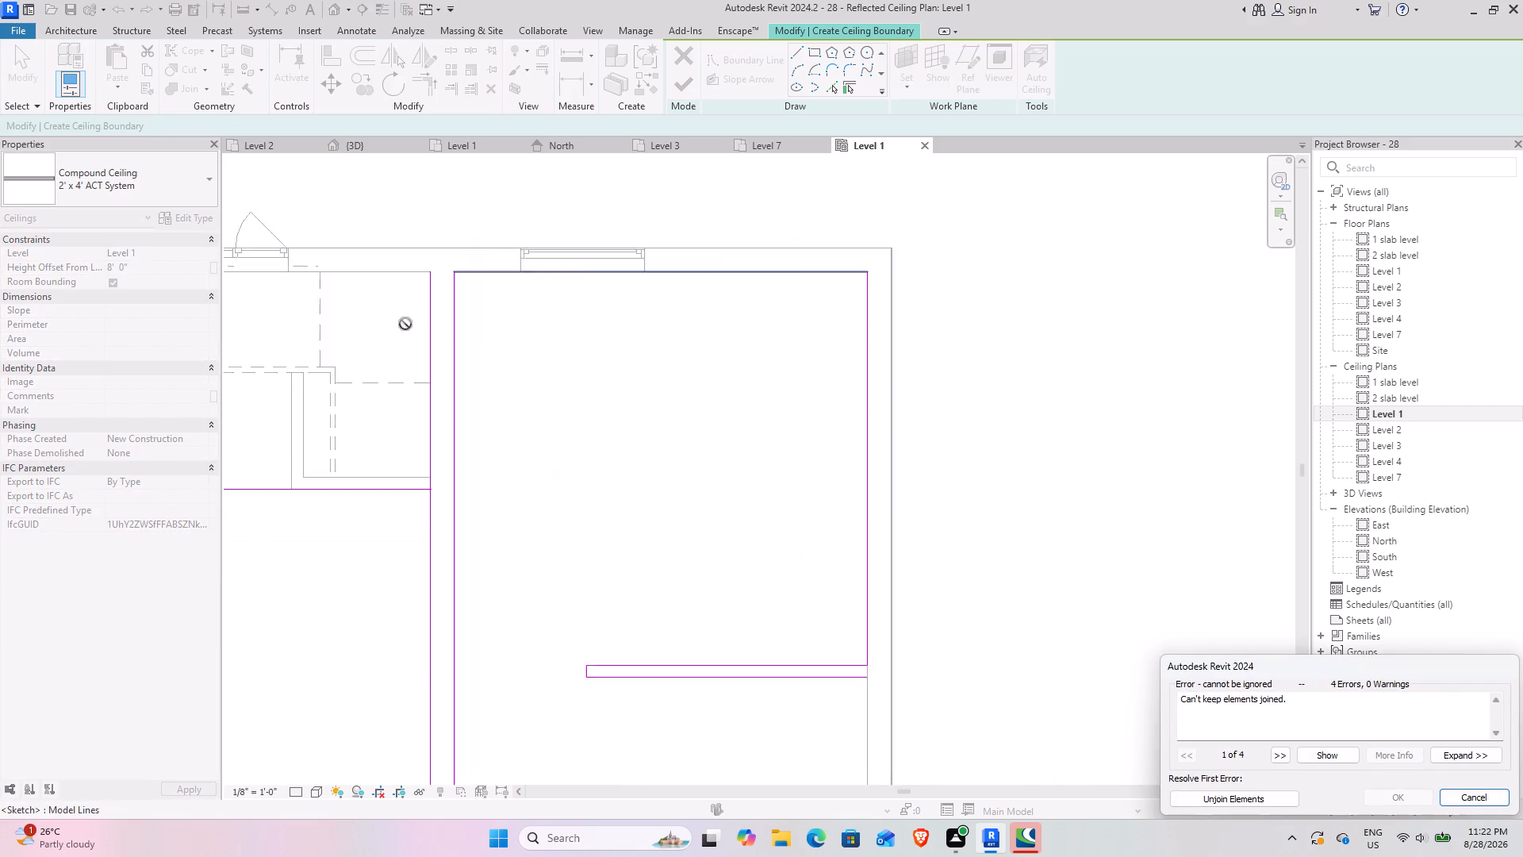
{"action": "scroll", "coordinate": [405, 324], "scroll_direction": "down", "scroll_amount": 2}
{"action": "left_click", "coordinate": [1229, 794]}
Trim Bed Room-1's front and living-side boundary lines to a corner beside the portico.
{"action": "scroll", "coordinate": [443, 425], "scroll_direction": "down", "scroll_amount": 2}
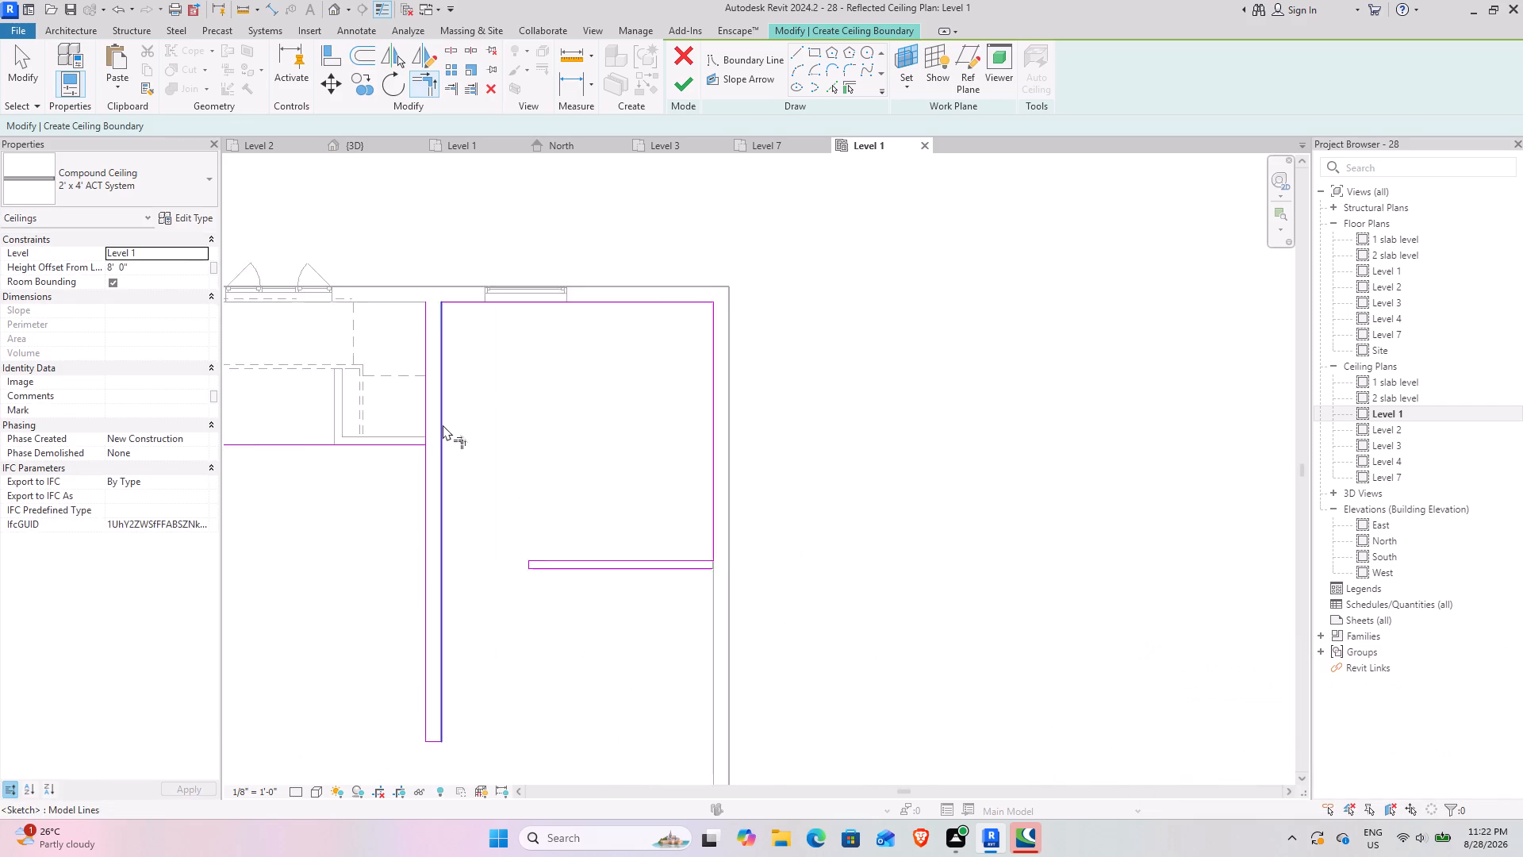
{"action": "scroll", "coordinate": [443, 425], "scroll_direction": "down", "scroll_amount": 1}
{"action": "middle_click_drag", "start_coordinate": [413, 413], "coordinate": [843, 321]}
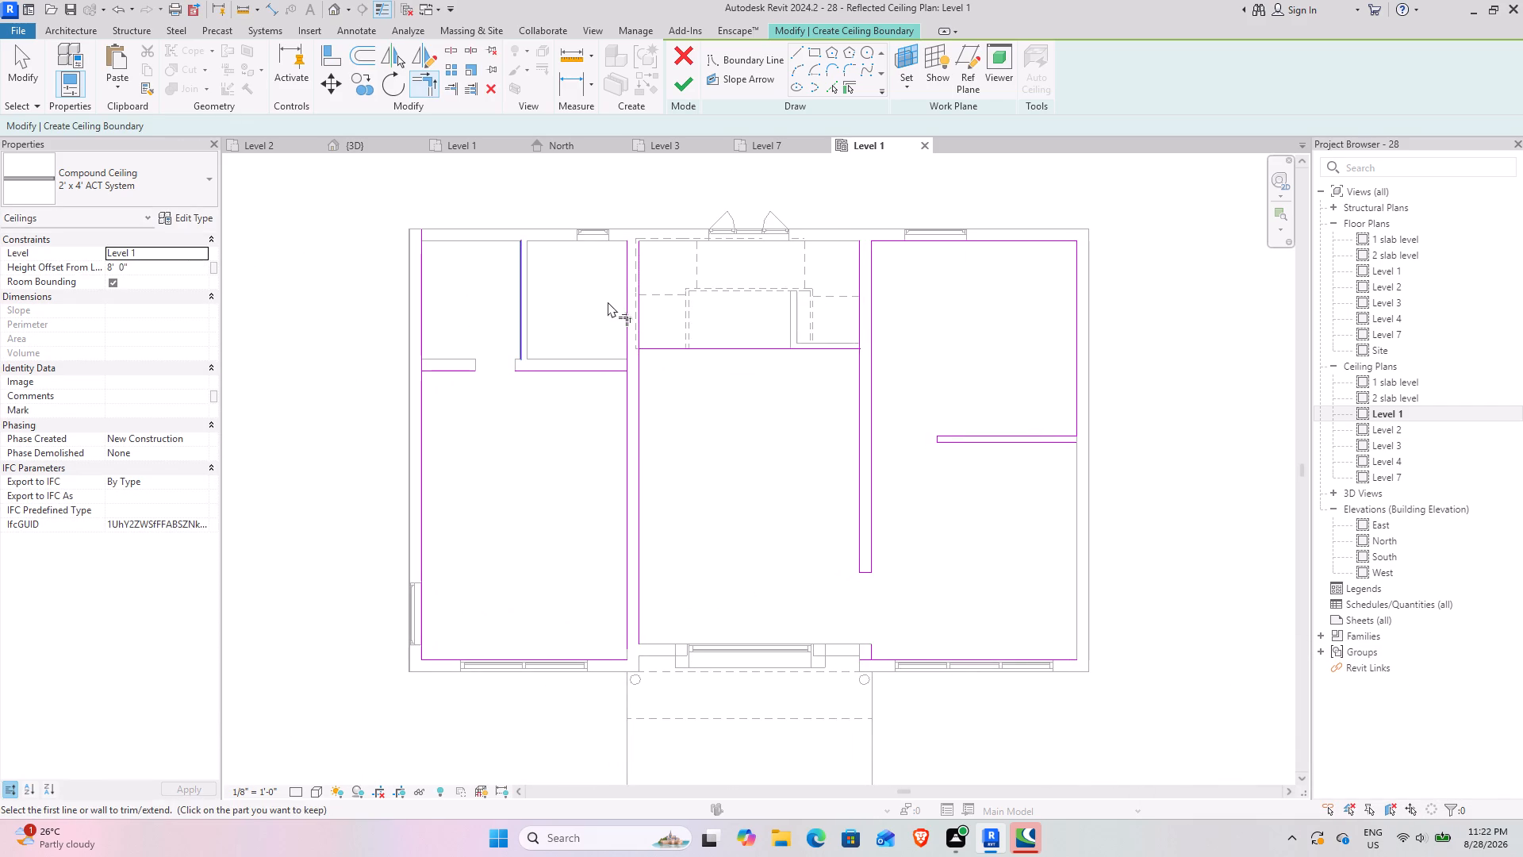
{"action": "middle_click_drag", "start_coordinate": [607, 302], "coordinate": [497, 244]}
{"action": "scroll", "coordinate": [510, 592], "scroll_direction": "up", "scroll_amount": 5}
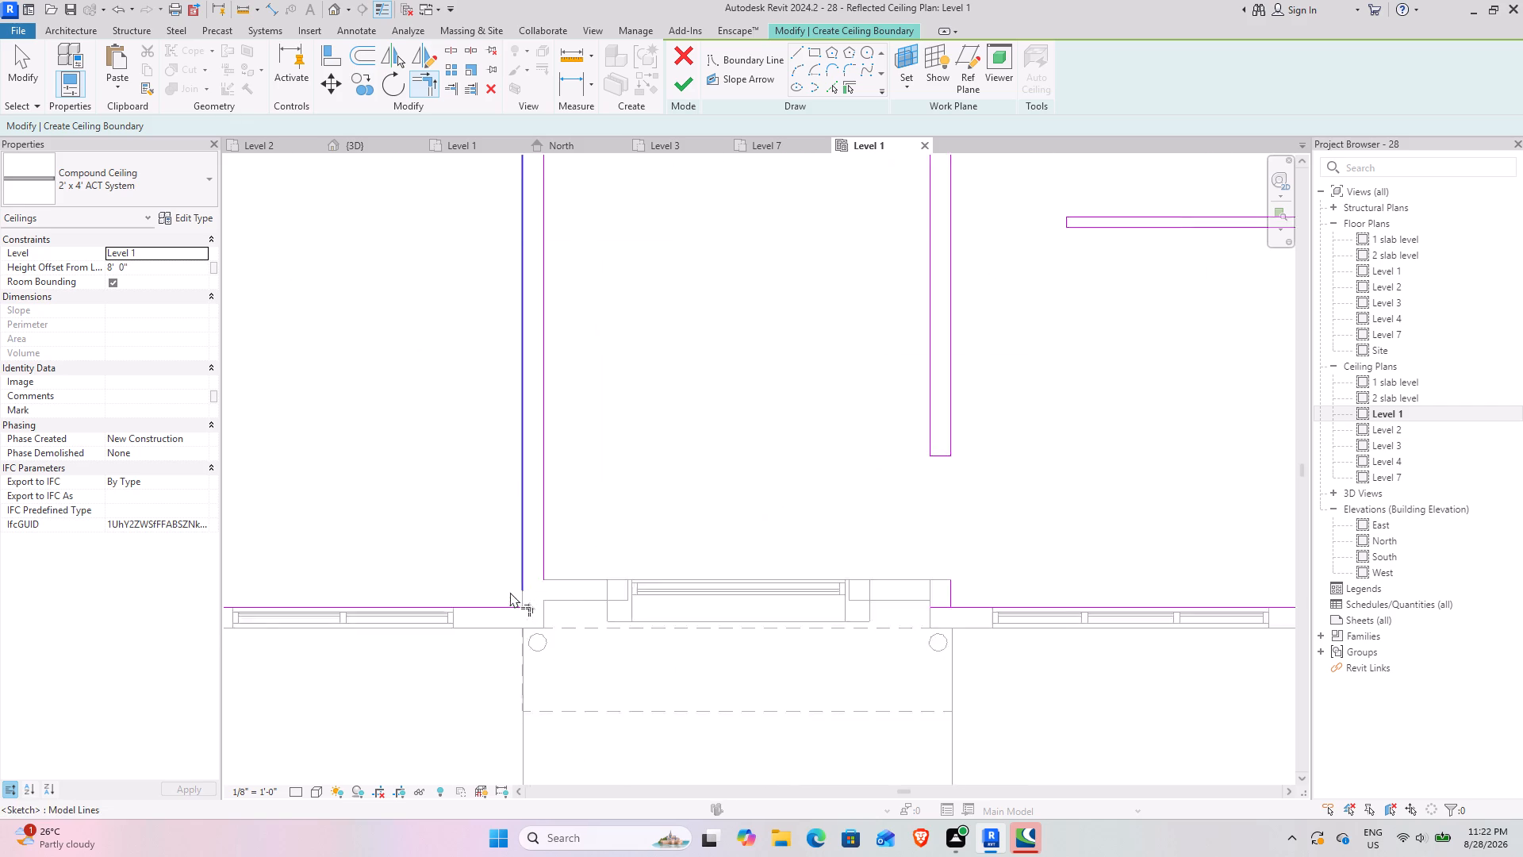
{"action": "scroll", "coordinate": [510, 592], "scroll_direction": "up", "scroll_amount": 1}
{"action": "left_click", "coordinate": [520, 612]}
{"action": "left_click", "coordinate": [524, 578]}
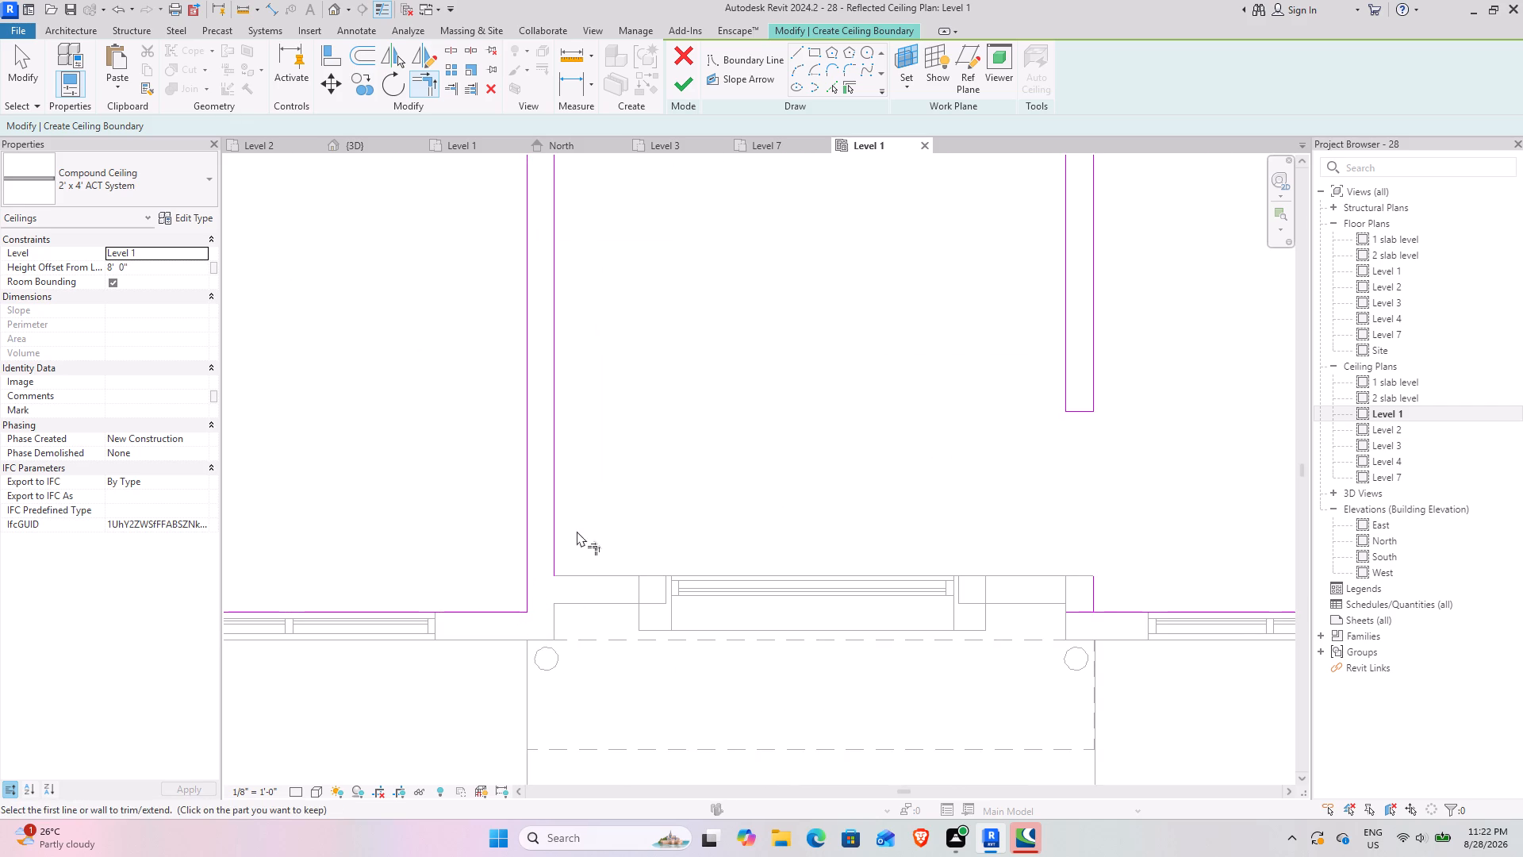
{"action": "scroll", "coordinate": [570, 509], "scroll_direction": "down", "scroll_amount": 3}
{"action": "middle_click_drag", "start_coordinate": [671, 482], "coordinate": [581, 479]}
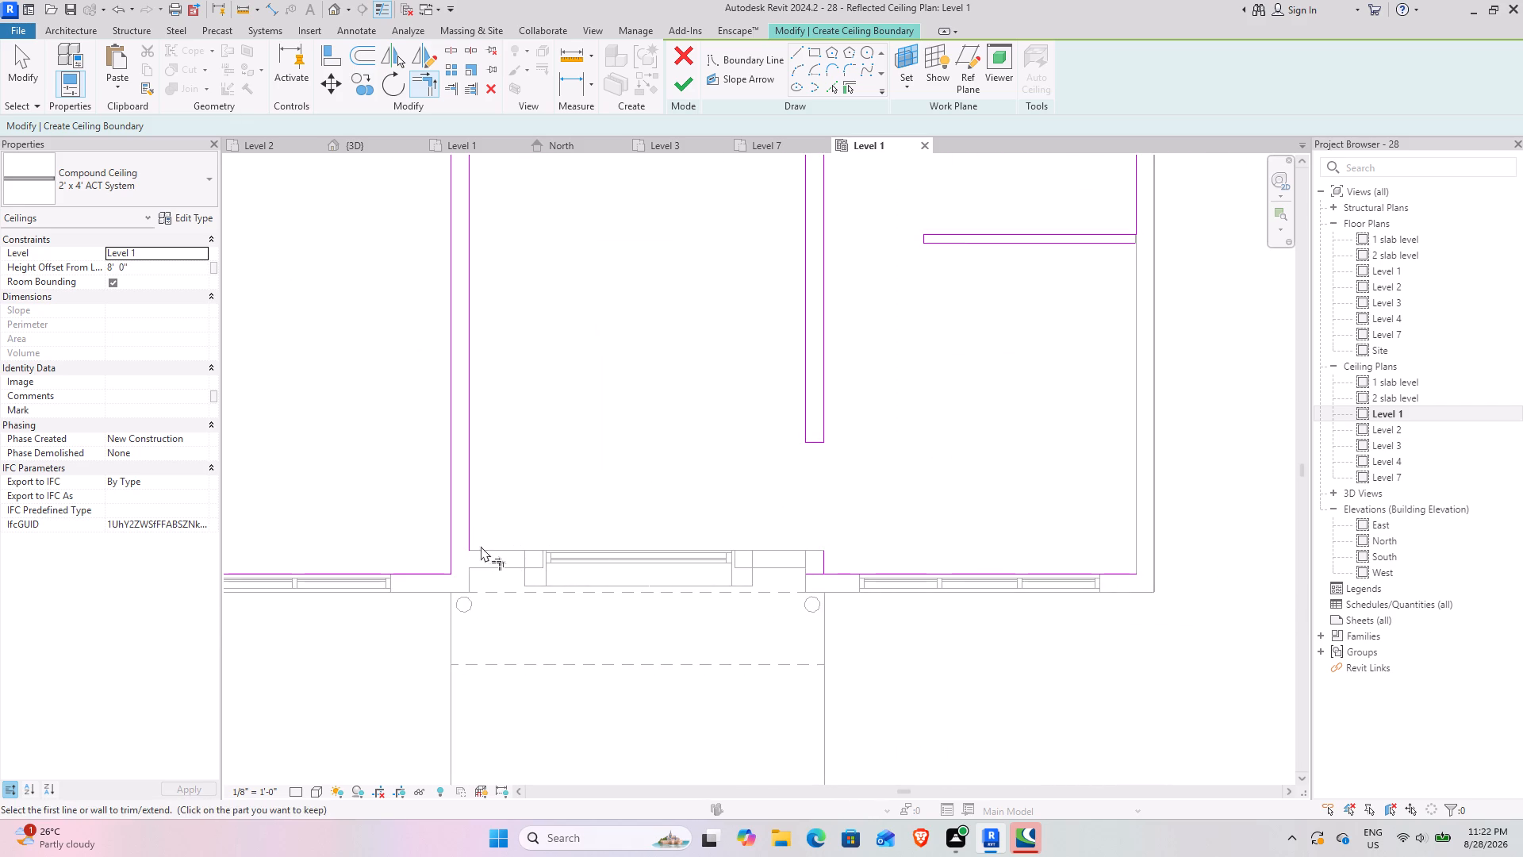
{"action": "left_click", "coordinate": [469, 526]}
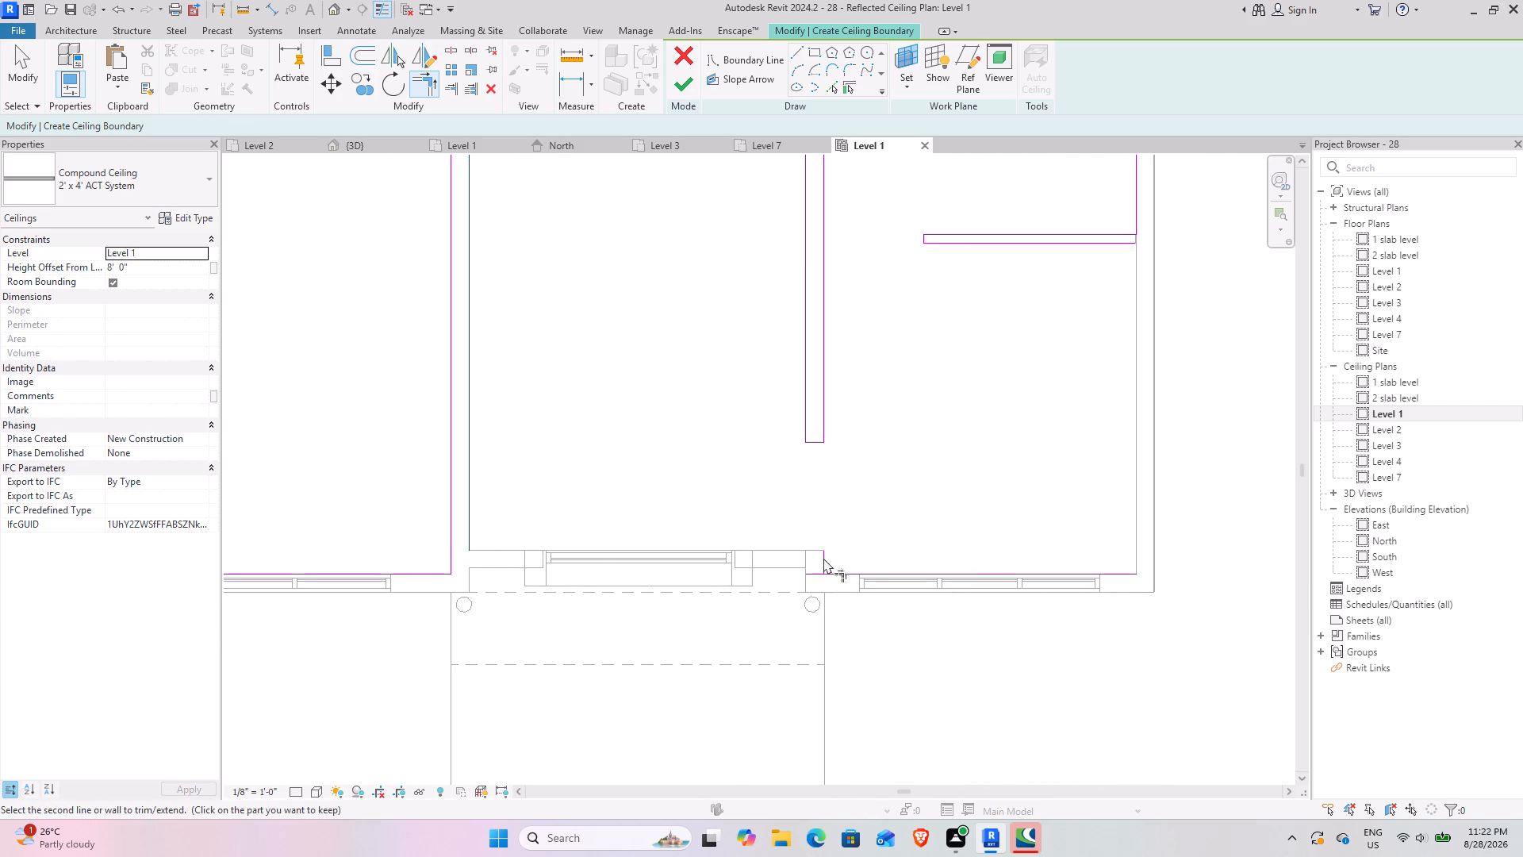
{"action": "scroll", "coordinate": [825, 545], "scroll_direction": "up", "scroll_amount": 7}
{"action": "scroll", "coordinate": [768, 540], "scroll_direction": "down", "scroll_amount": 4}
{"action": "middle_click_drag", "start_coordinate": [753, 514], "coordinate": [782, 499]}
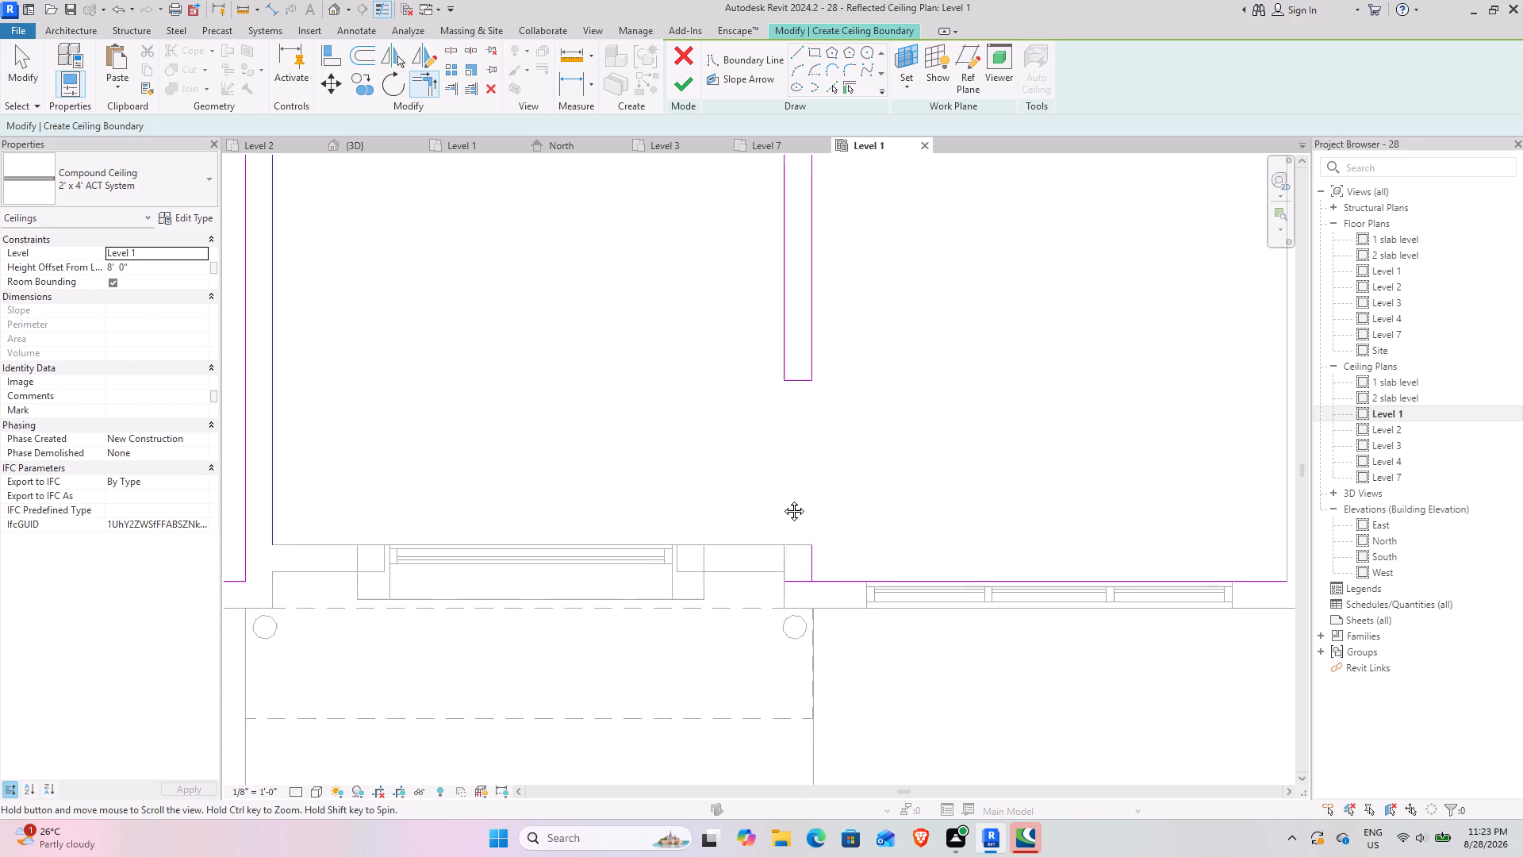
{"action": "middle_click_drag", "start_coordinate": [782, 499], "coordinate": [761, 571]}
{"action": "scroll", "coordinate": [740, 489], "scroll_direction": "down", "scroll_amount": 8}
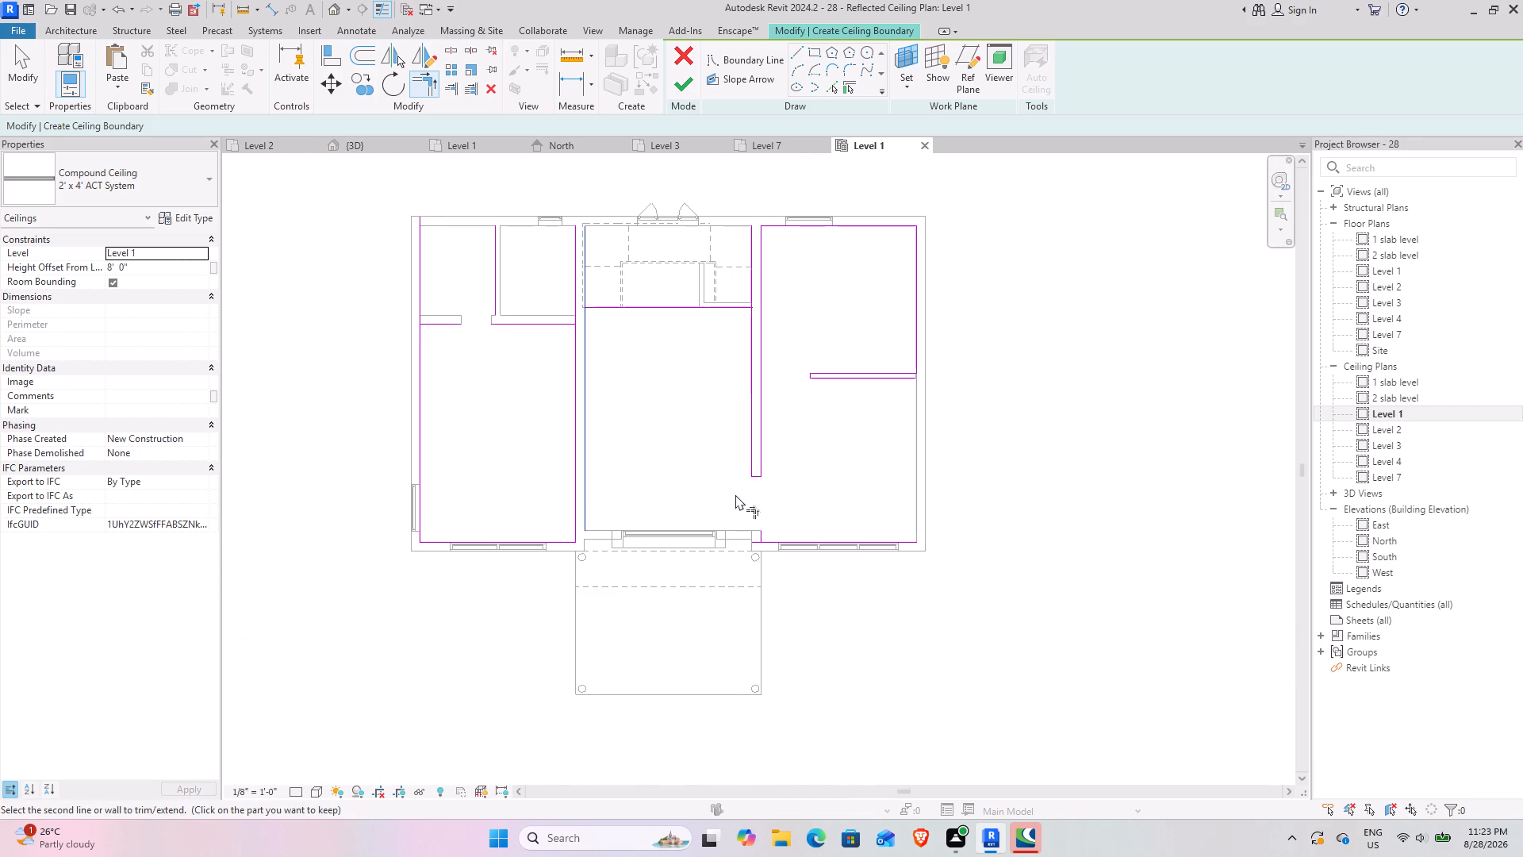
Draw a boundary line along the rear wall of the corner room behind Bed Room-1 and trim it to the exterior side line.
{"action": "scroll", "coordinate": [463, 277], "scroll_direction": "up", "scroll_amount": 11}
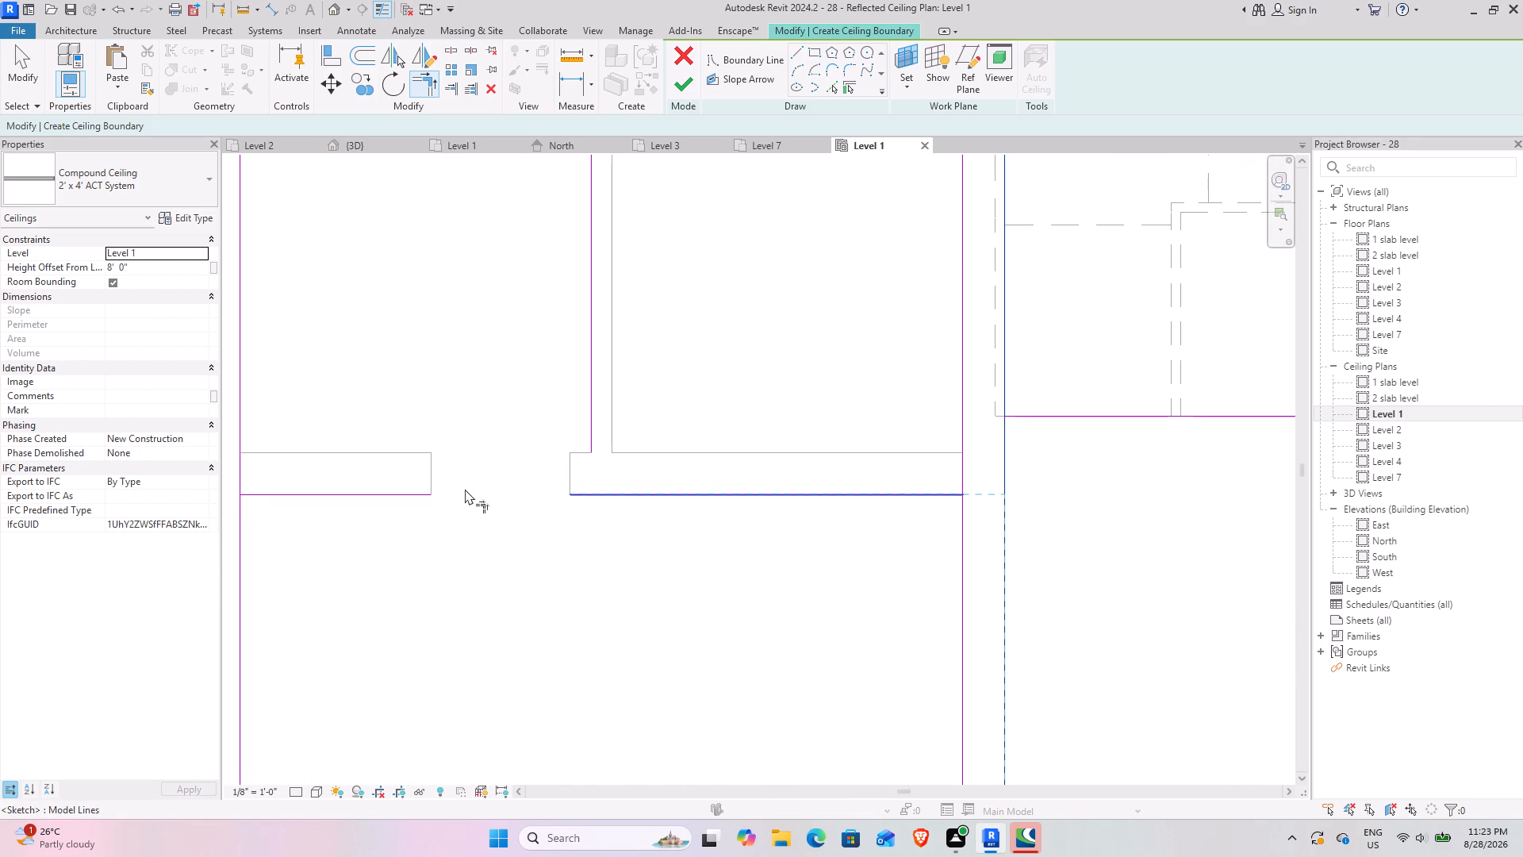
{"action": "scroll", "coordinate": [496, 431], "scroll_direction": "down", "scroll_amount": 3}
{"action": "middle_click_drag", "start_coordinate": [496, 431], "coordinate": [566, 610]}
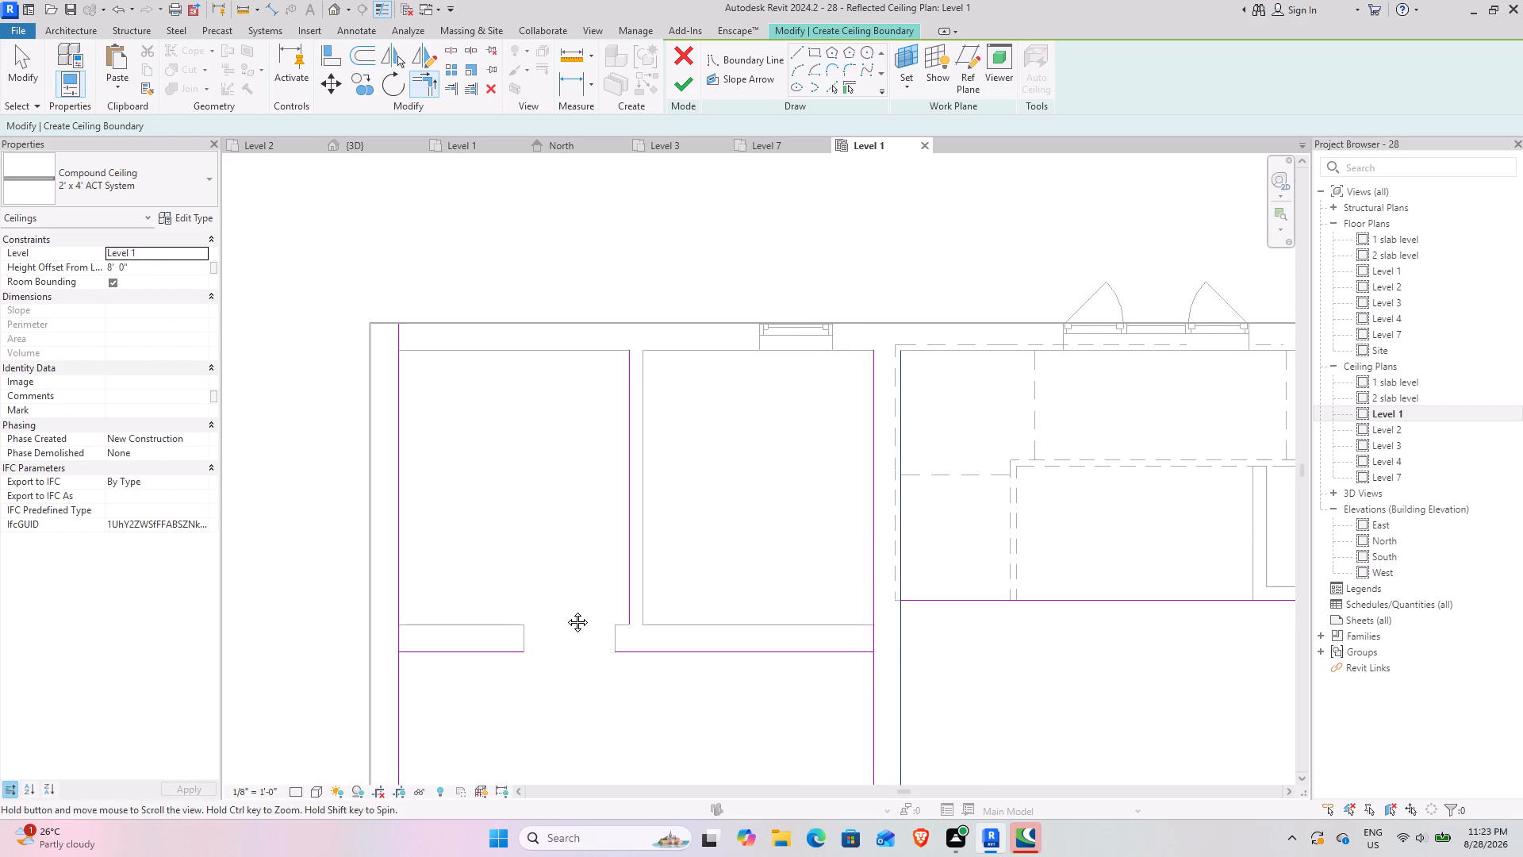
{"action": "middle_click_drag", "start_coordinate": [566, 610], "coordinate": [554, 608]}
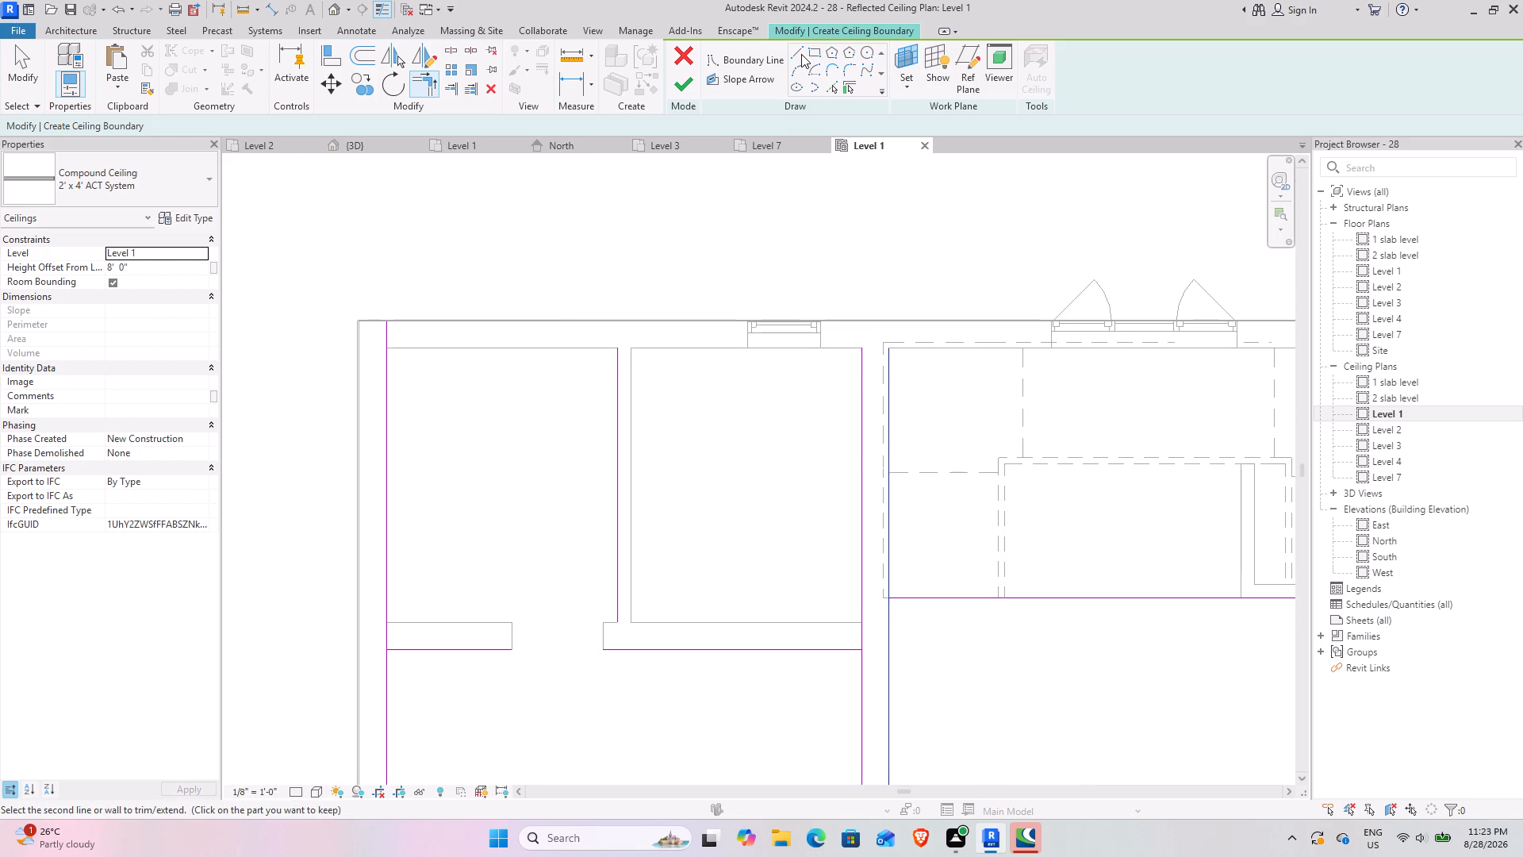
{"action": "left_click", "coordinate": [801, 54]}
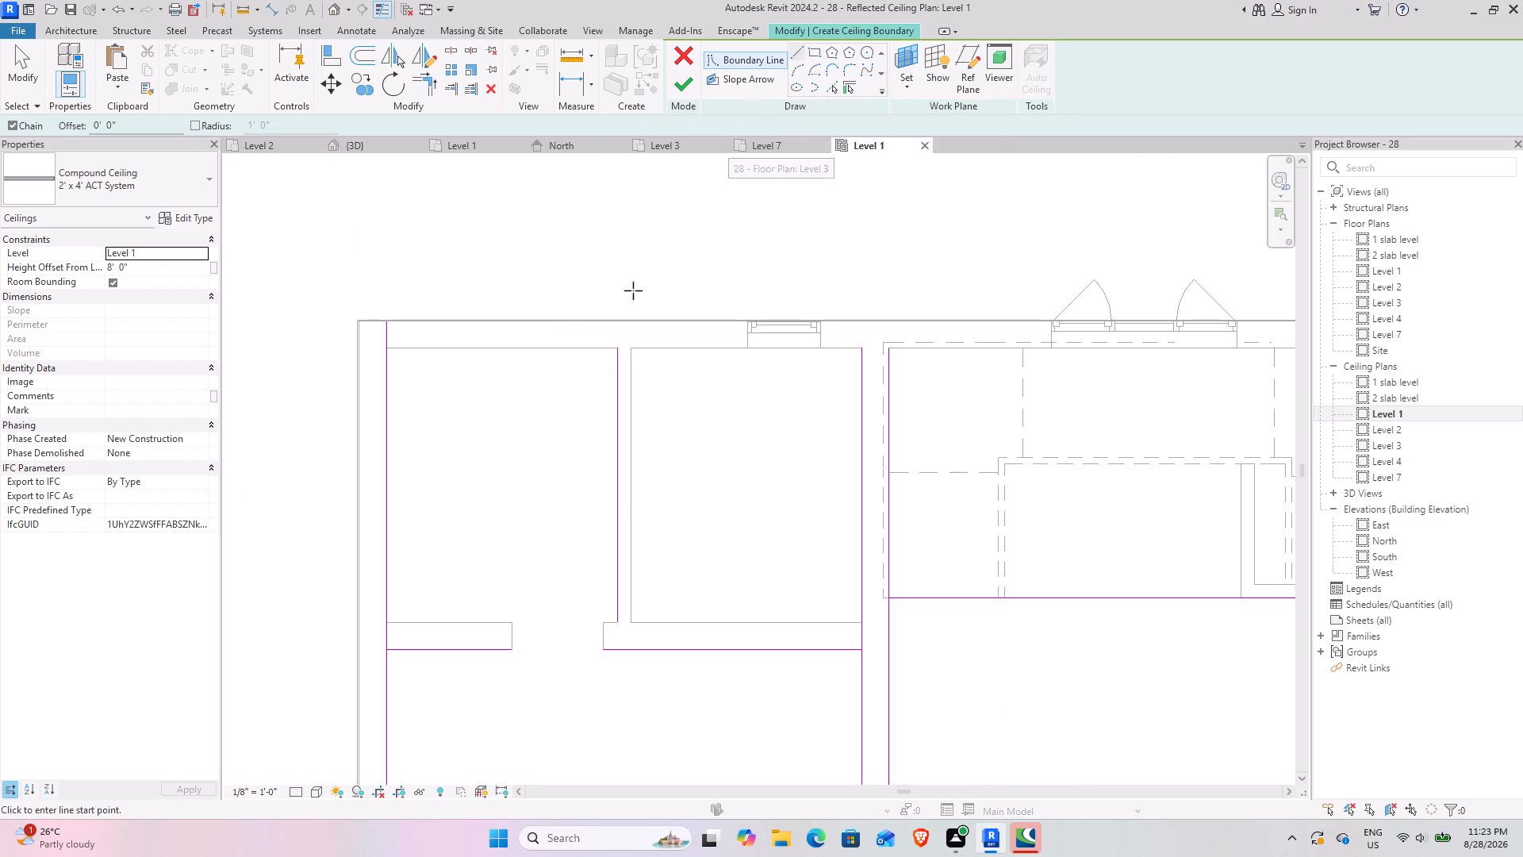
{"action": "left_click", "coordinate": [615, 350]}
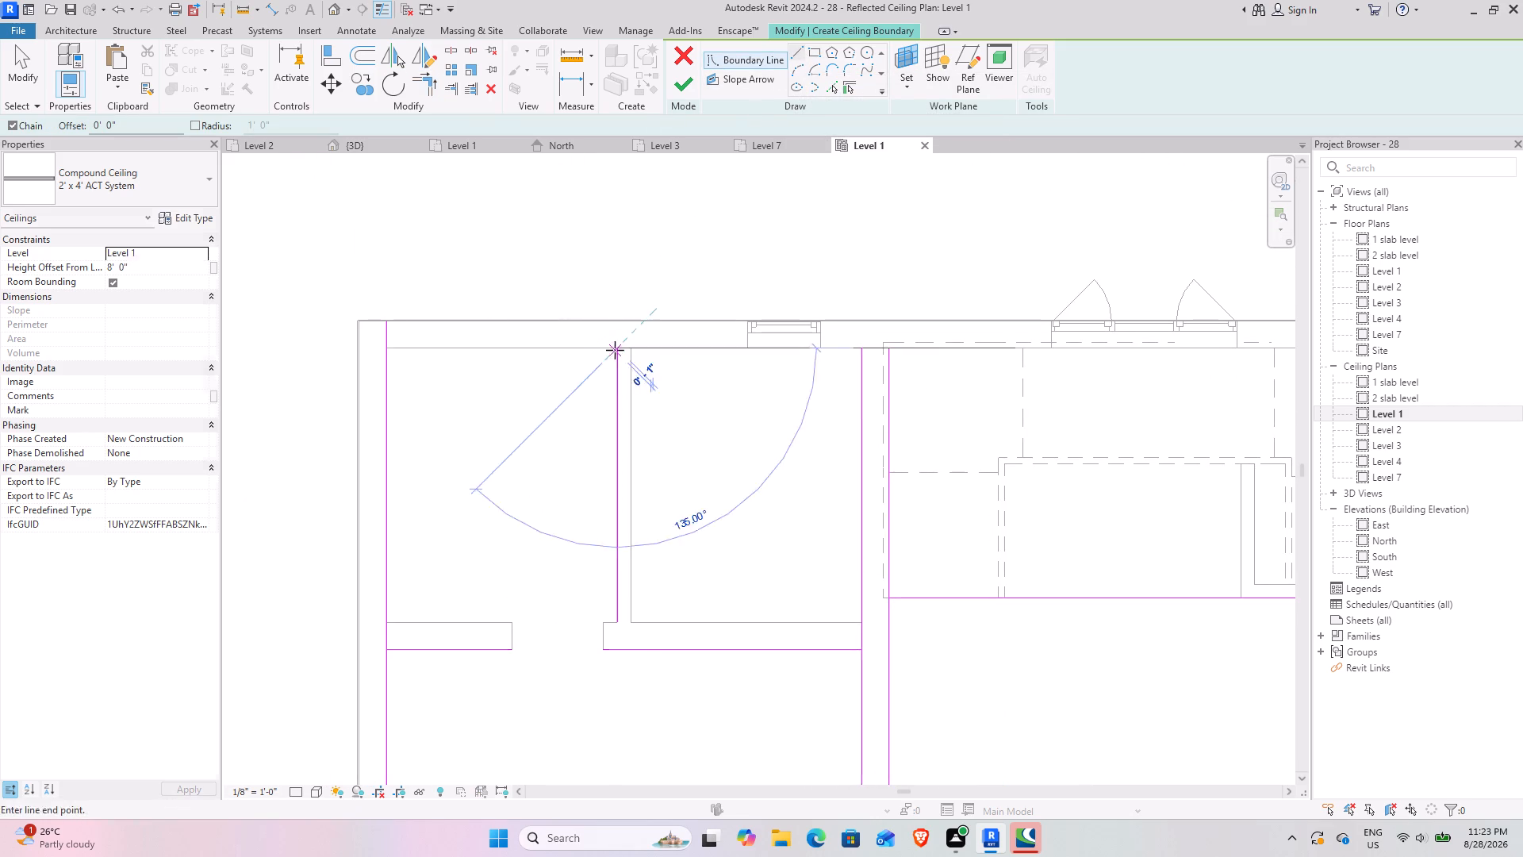
{"action": "left_click", "coordinate": [545, 348]}
{"action": "left_click", "coordinate": [434, 84]}
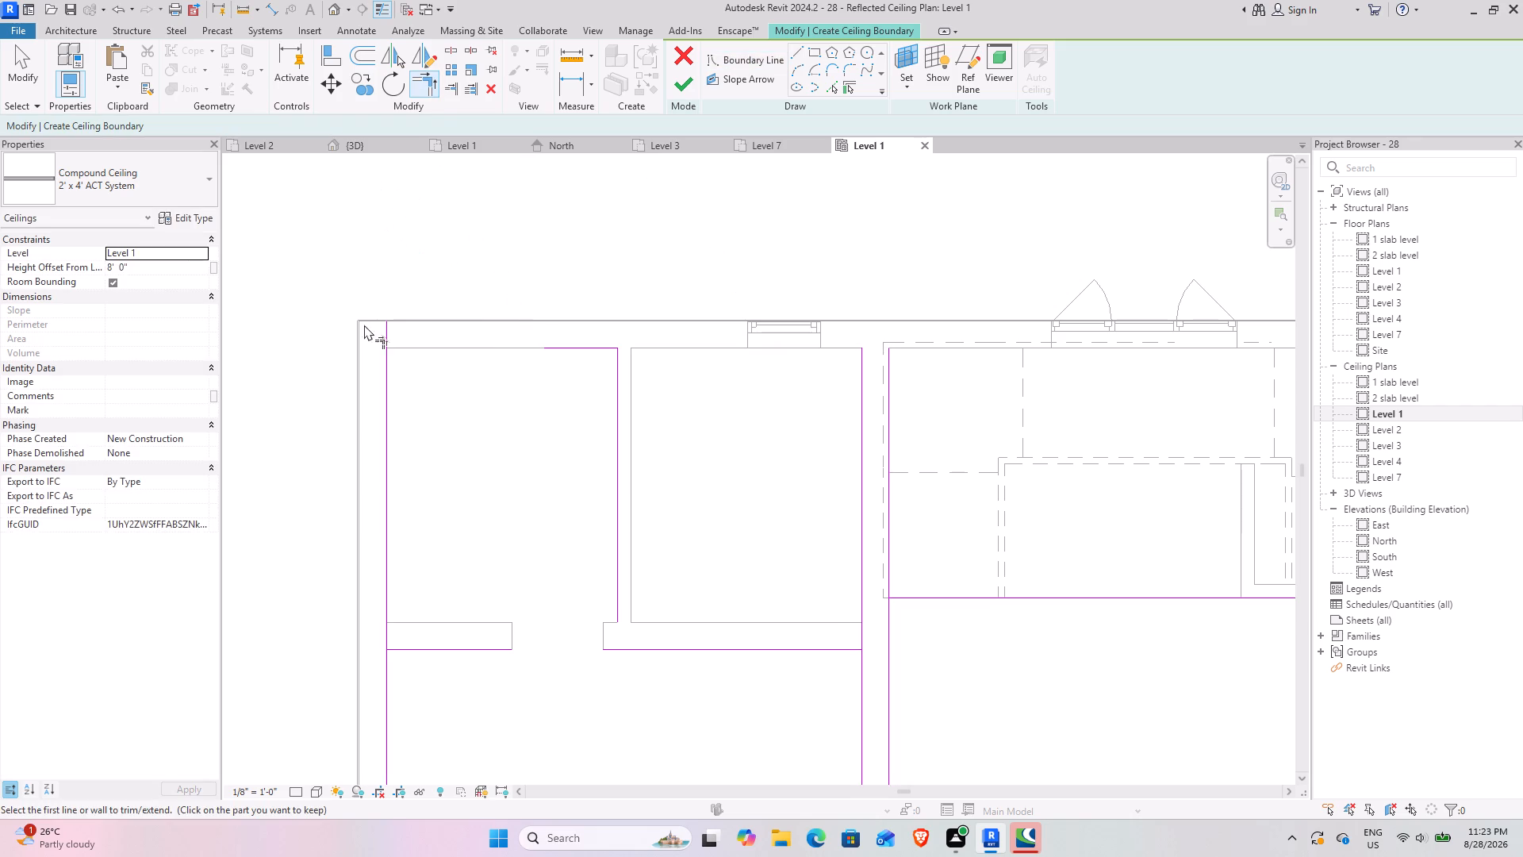
{"action": "left_click", "coordinate": [387, 363]}
{"action": "left_click", "coordinate": [566, 350]}
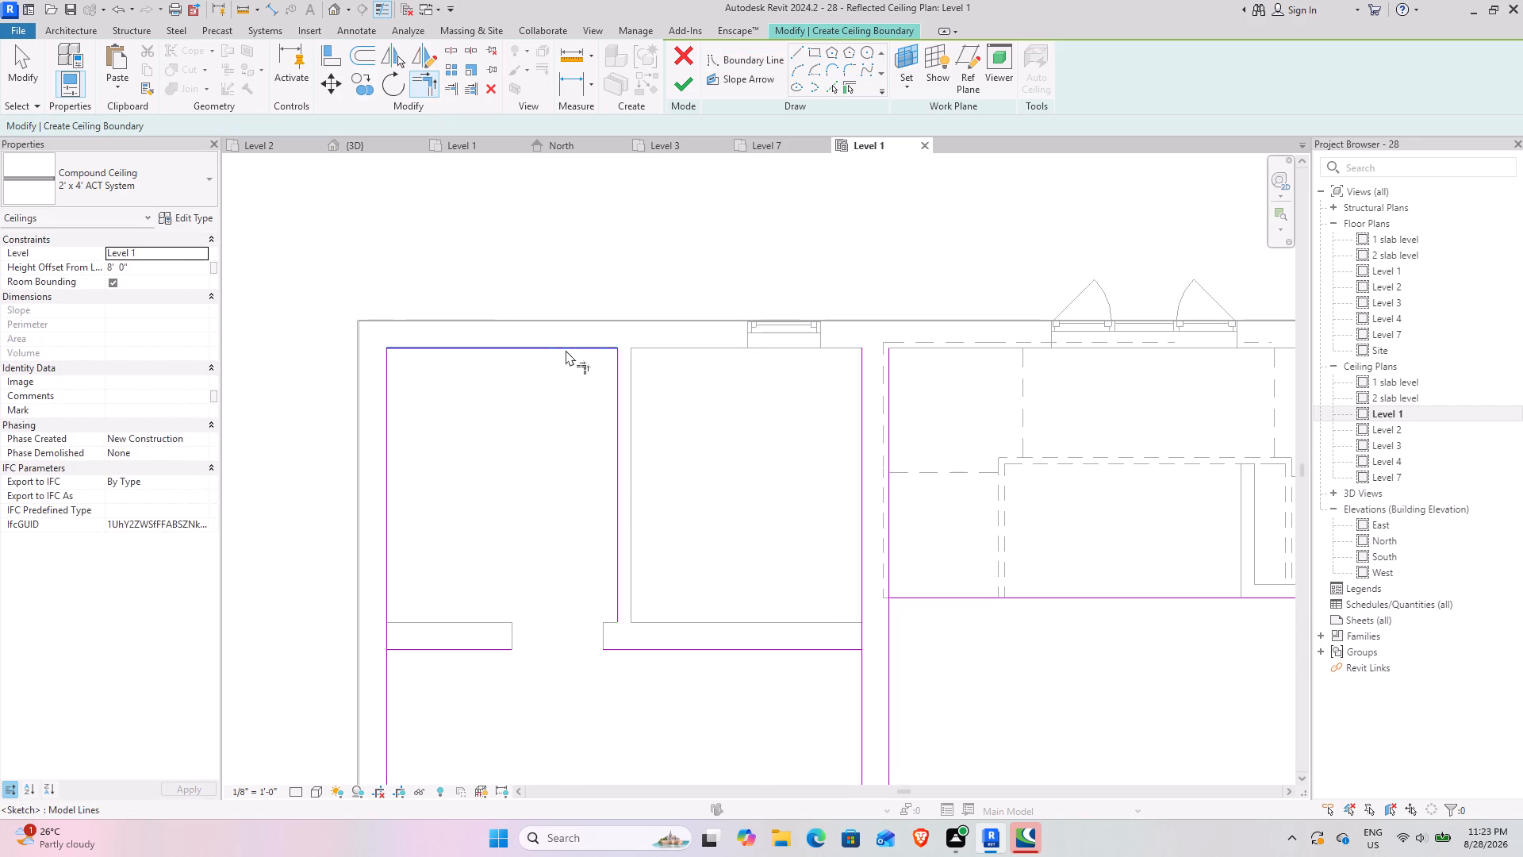
Draw boundary lines around the inner jamb of the doorway between Bed Room-1 and the rear corner room, stepping out 4 71/128".
{"action": "middle_click_drag", "start_coordinate": [742, 467], "coordinate": [552, 406]}
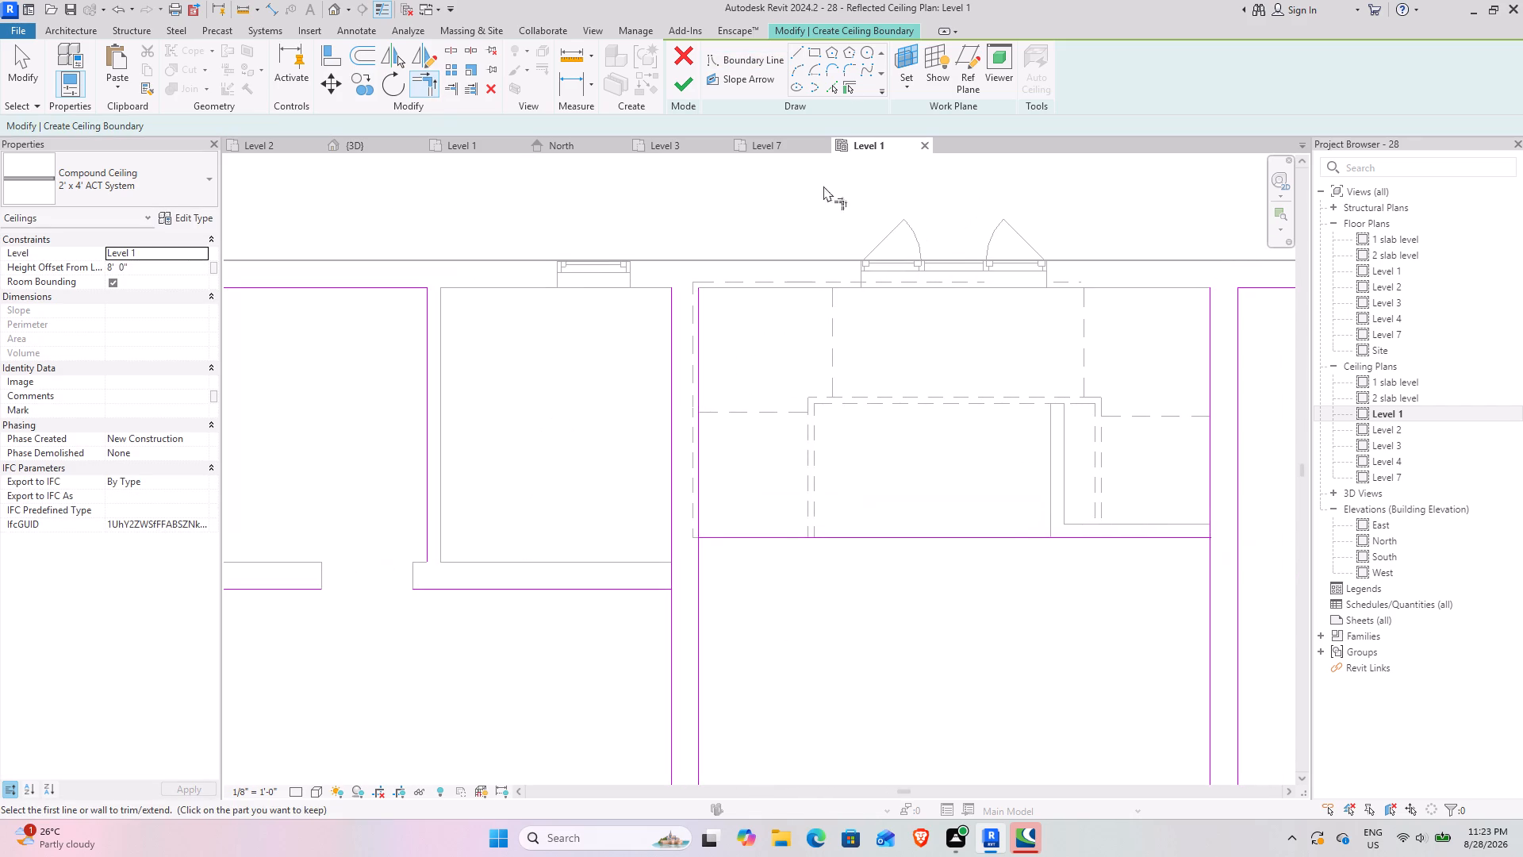
{"action": "type", "text": "li"}
{"action": "key", "text": "i"}
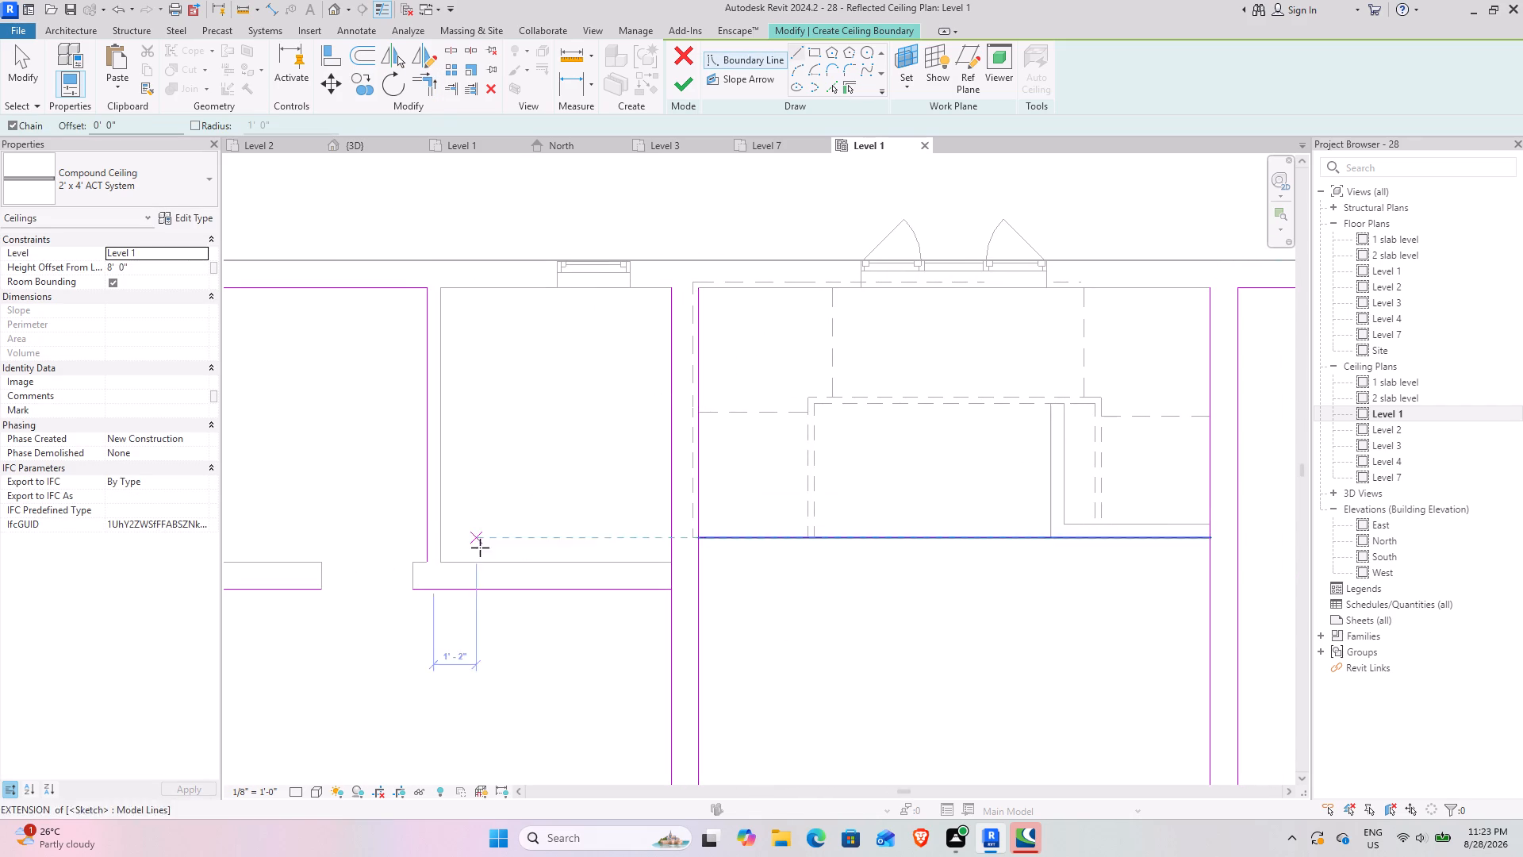
{"action": "left_click", "coordinate": [426, 563]}
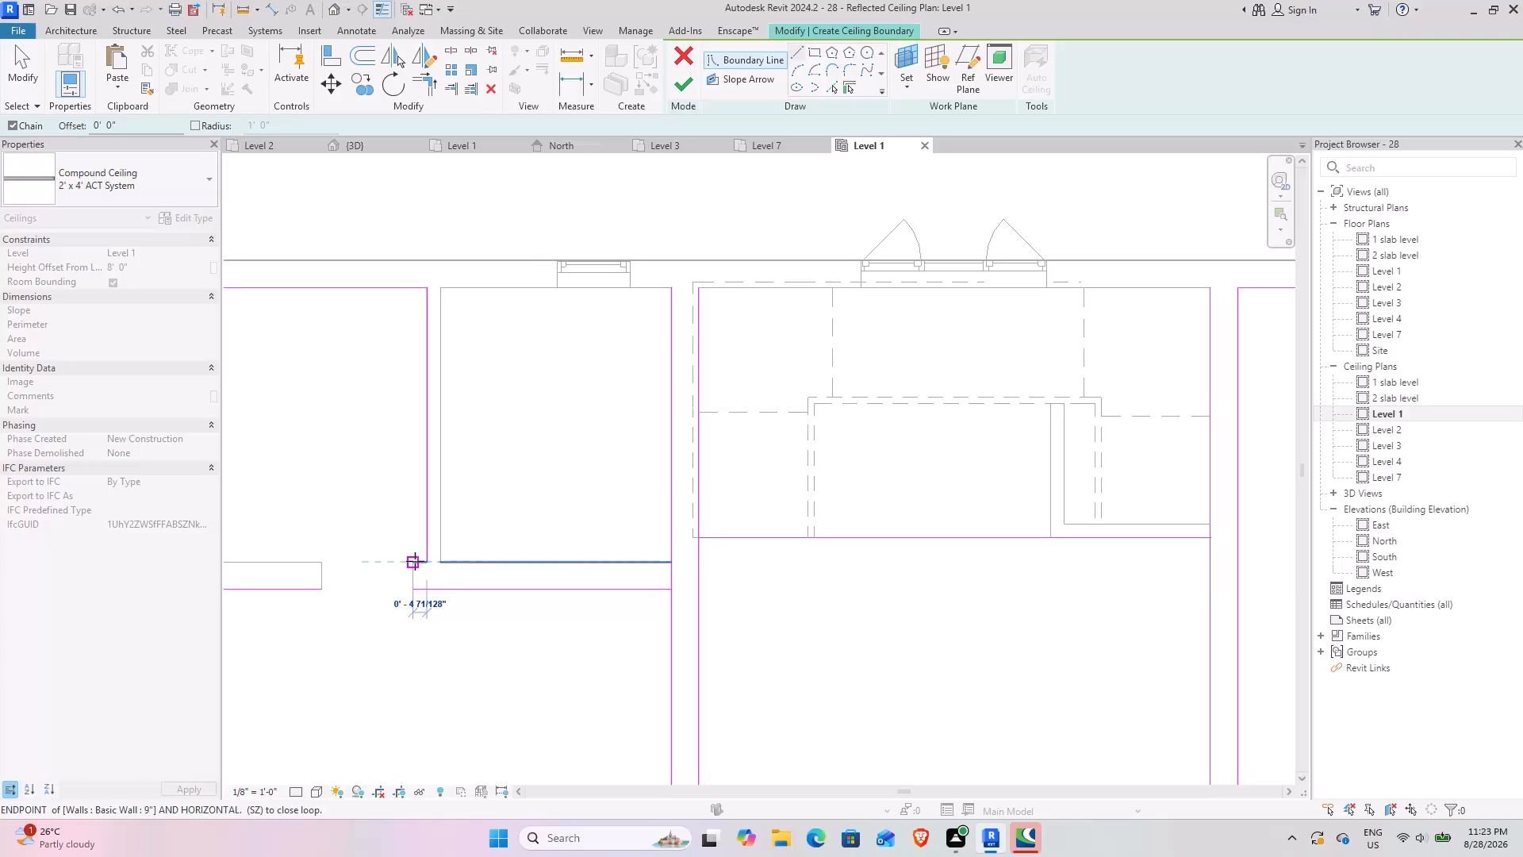
{"action": "left_click", "coordinate": [415, 561]}
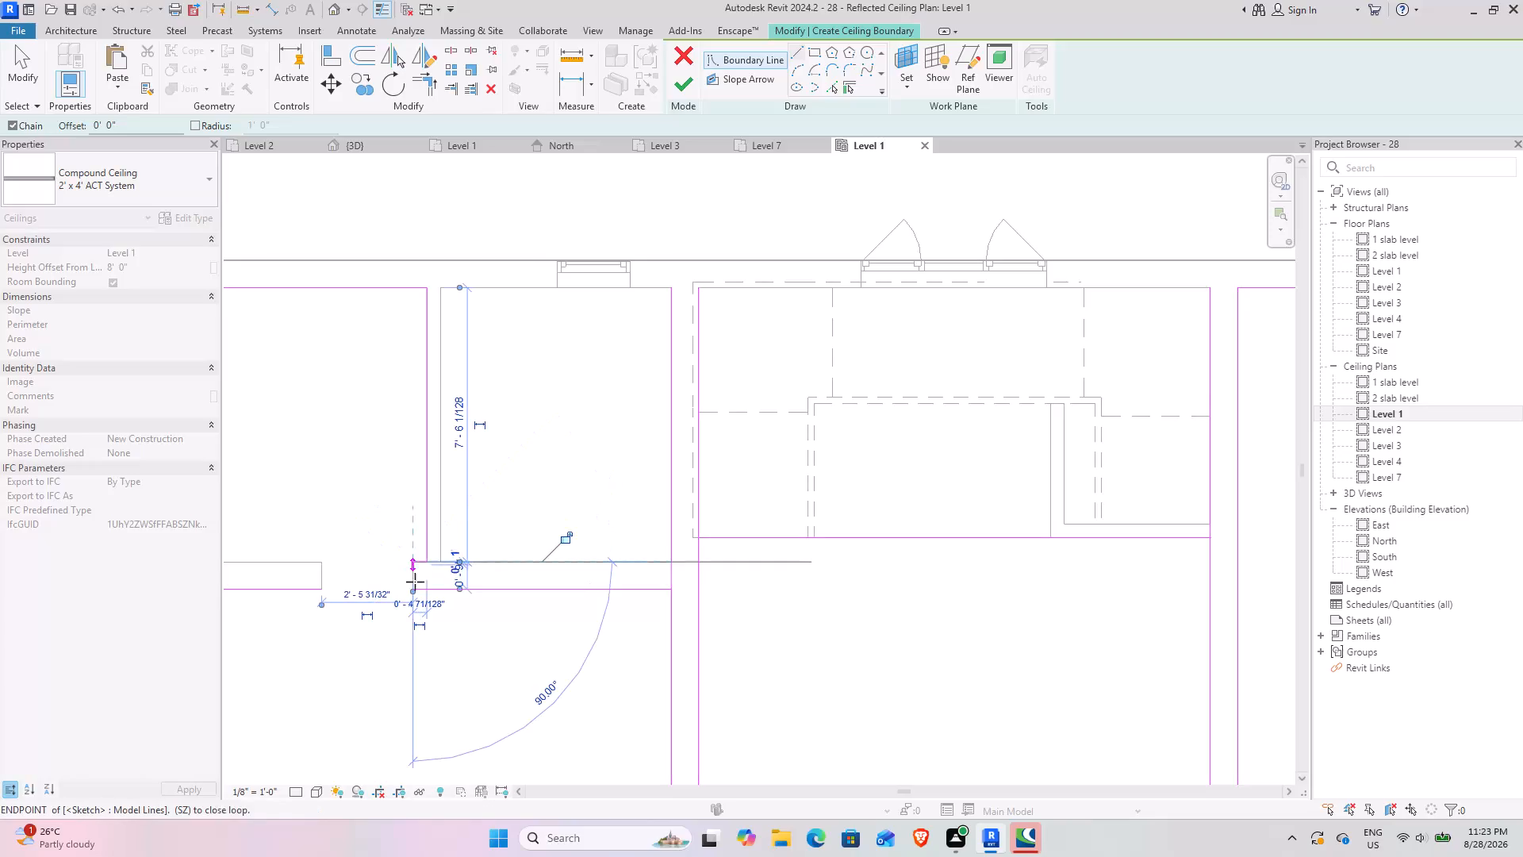
{"action": "left_click", "coordinate": [415, 593]}
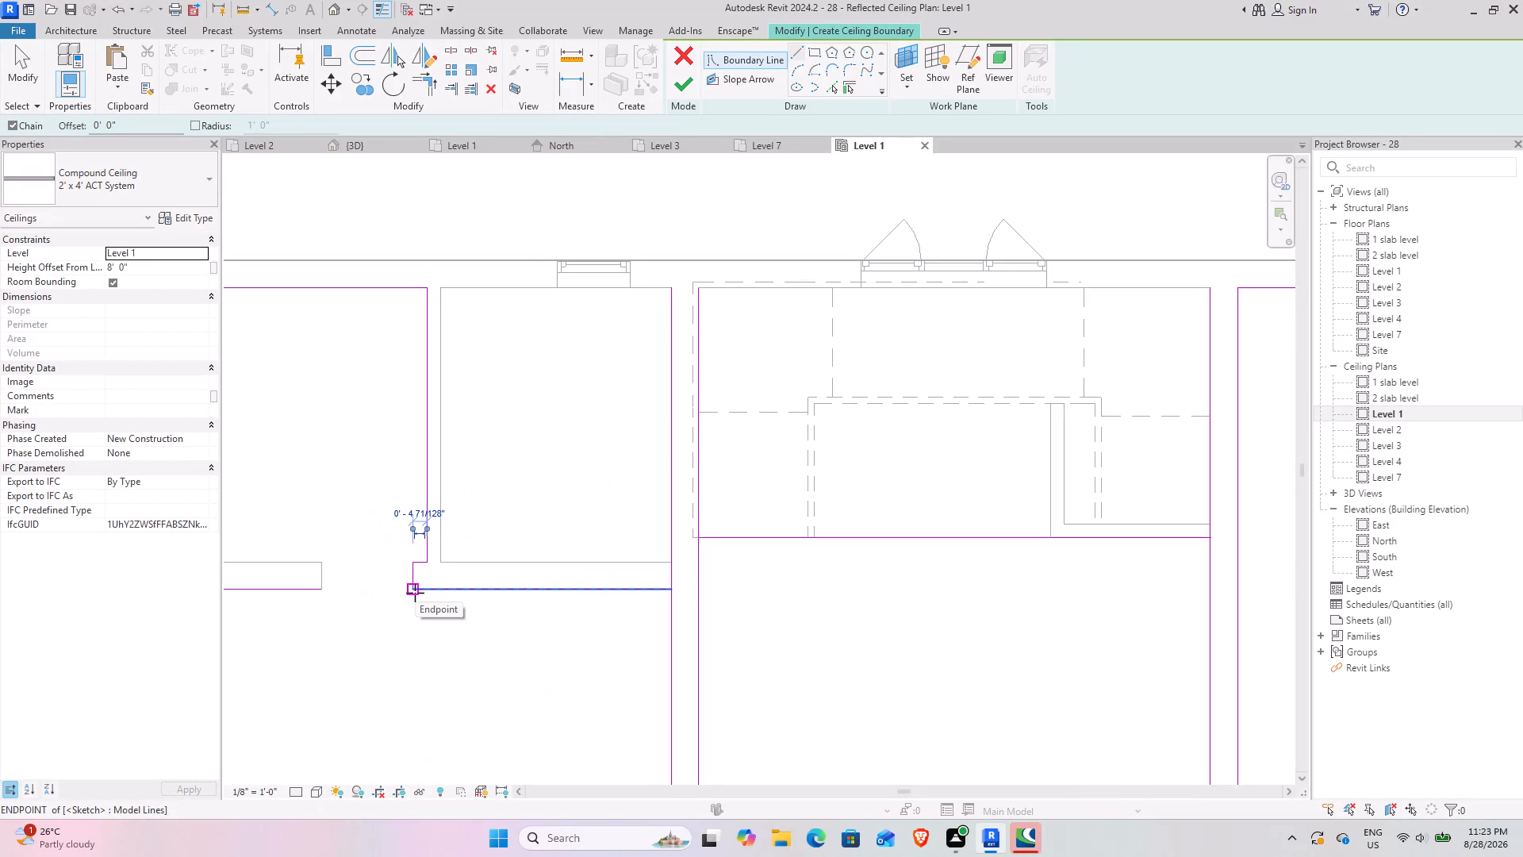
Trim Bed Room-1's living-side boundary line to a corner with the boundary line along its rear partition.
{"action": "type", "text": "tr"}
{"action": "middle_click_drag", "start_coordinate": [362, 593], "coordinate": [535, 453]}
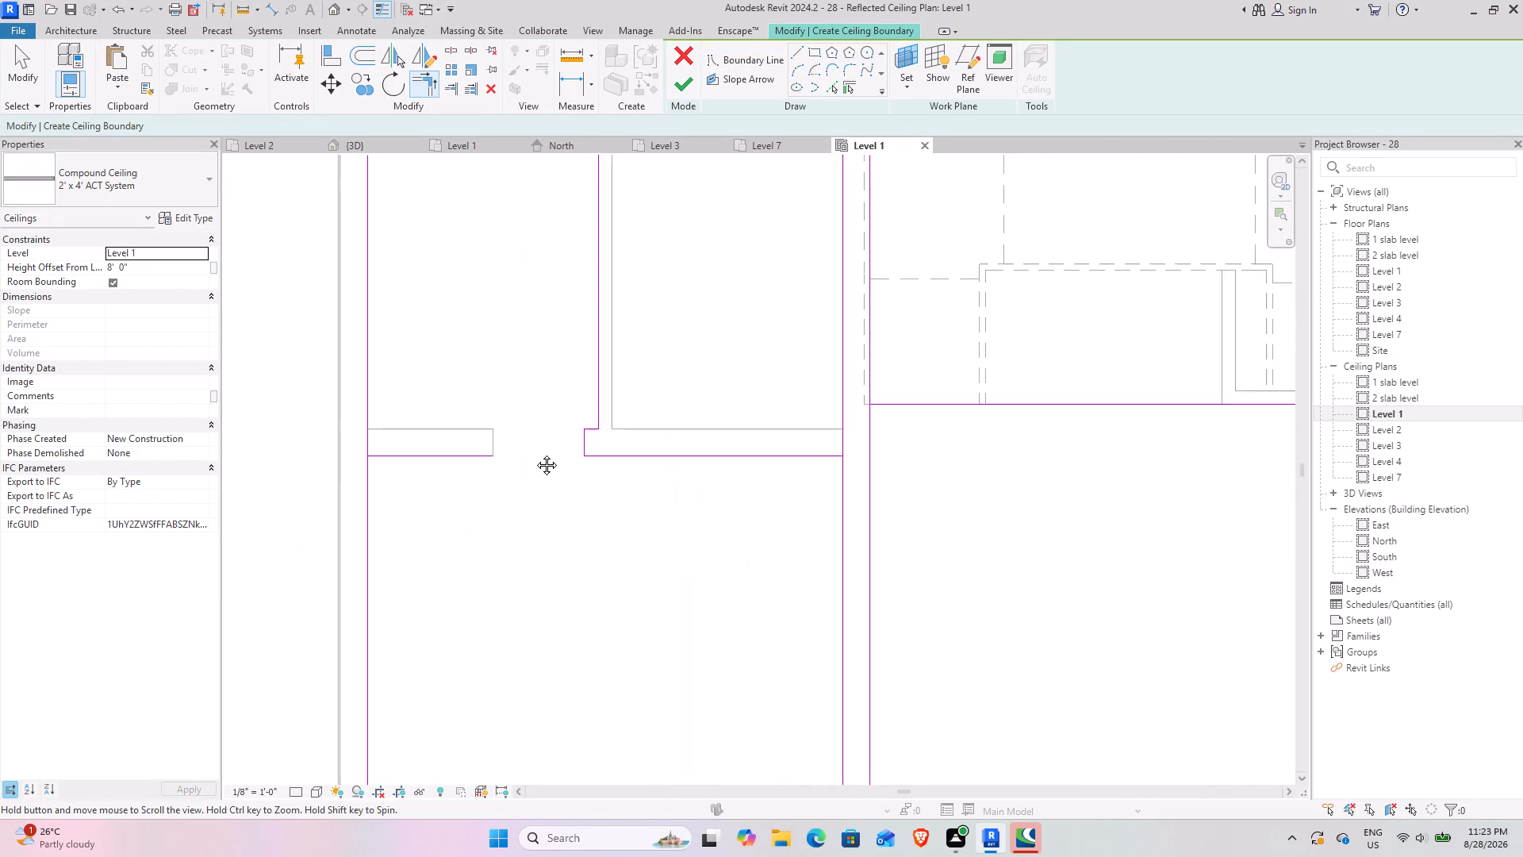
{"action": "middle_click_drag", "start_coordinate": [535, 453], "coordinate": [515, 485]}
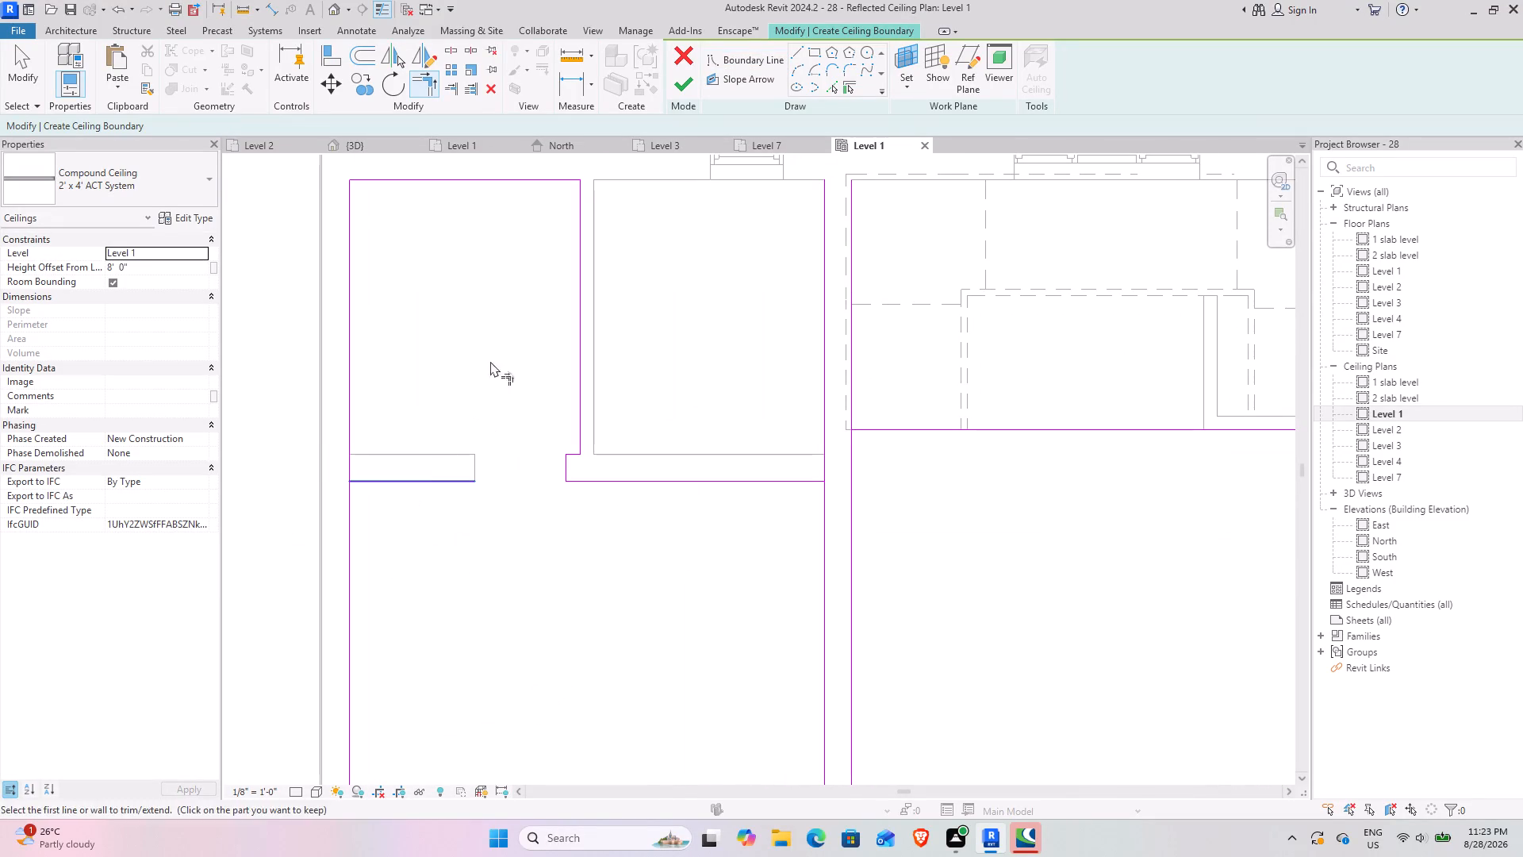
{"action": "scroll", "coordinate": [563, 587], "scroll_direction": "down", "scroll_amount": 2}
{"action": "middle_click_drag", "start_coordinate": [545, 585], "coordinate": [473, 336]}
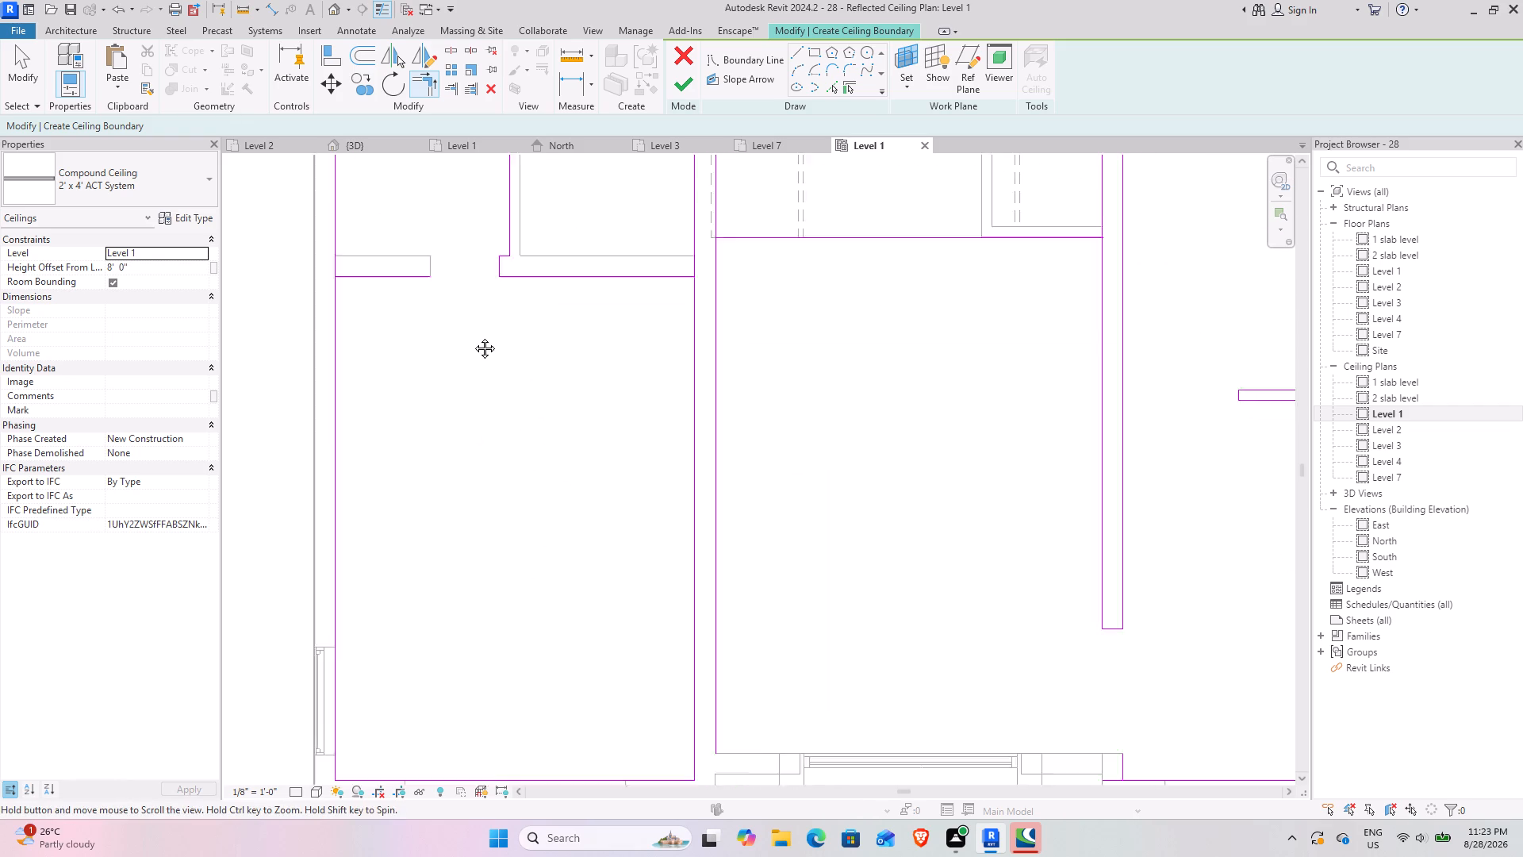
{"action": "middle_click_drag", "start_coordinate": [473, 336], "coordinate": [507, 401]}
{"action": "left_click", "coordinate": [681, 321]}
{"action": "left_click", "coordinate": [724, 348]}
{"action": "scroll", "coordinate": [559, 486], "scroll_direction": "down", "scroll_amount": 2}
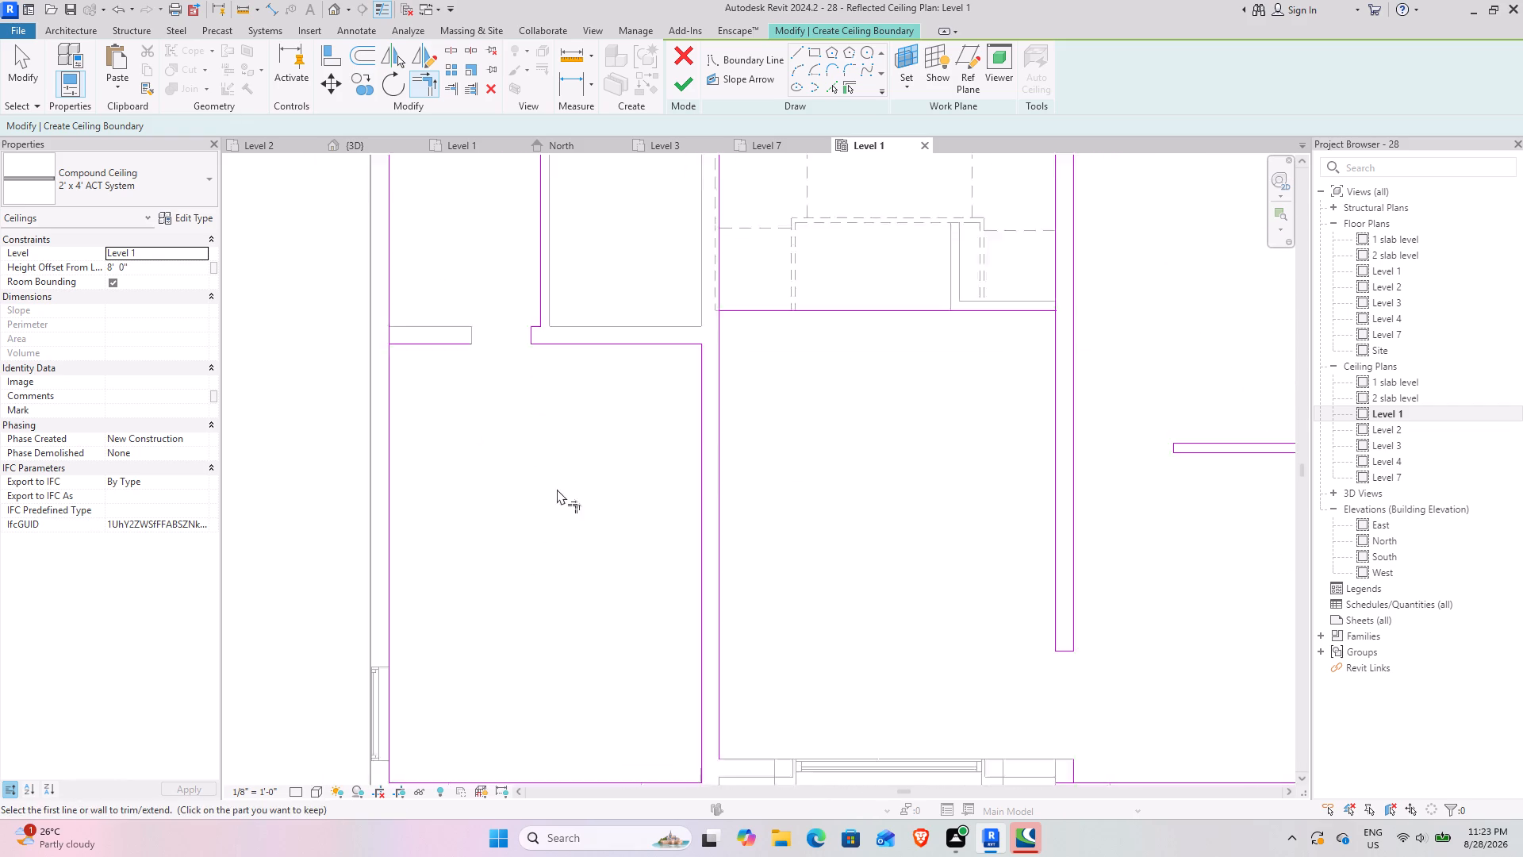
Split the exterior side-wall boundary line where Bed Room-1's rear partition meets it.
{"action": "scroll", "coordinate": [557, 489], "scroll_direction": "down", "scroll_amount": 2}
{"action": "middle_click_drag", "start_coordinate": [566, 513], "coordinate": [451, 532]}
{"action": "scroll", "coordinate": [438, 363], "scroll_direction": "up", "scroll_amount": 3}
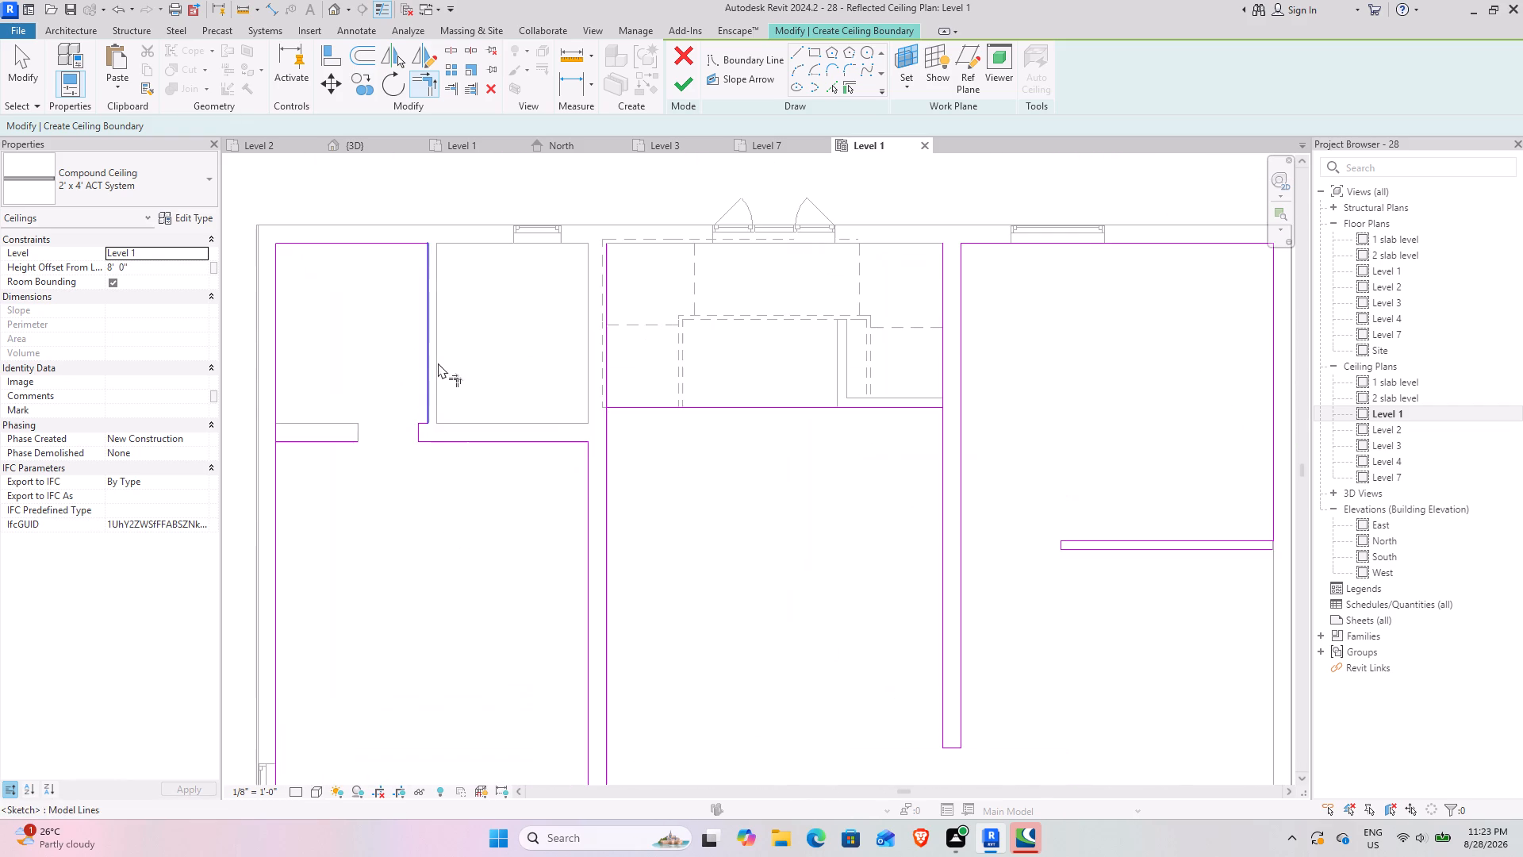
{"action": "scroll", "coordinate": [581, 482], "scroll_direction": "down", "scroll_amount": 4}
{"action": "middle_click_drag", "start_coordinate": [472, 482], "coordinate": [480, 490]}
{"action": "scroll", "coordinate": [456, 457], "scroll_direction": "up", "scroll_amount": 7}
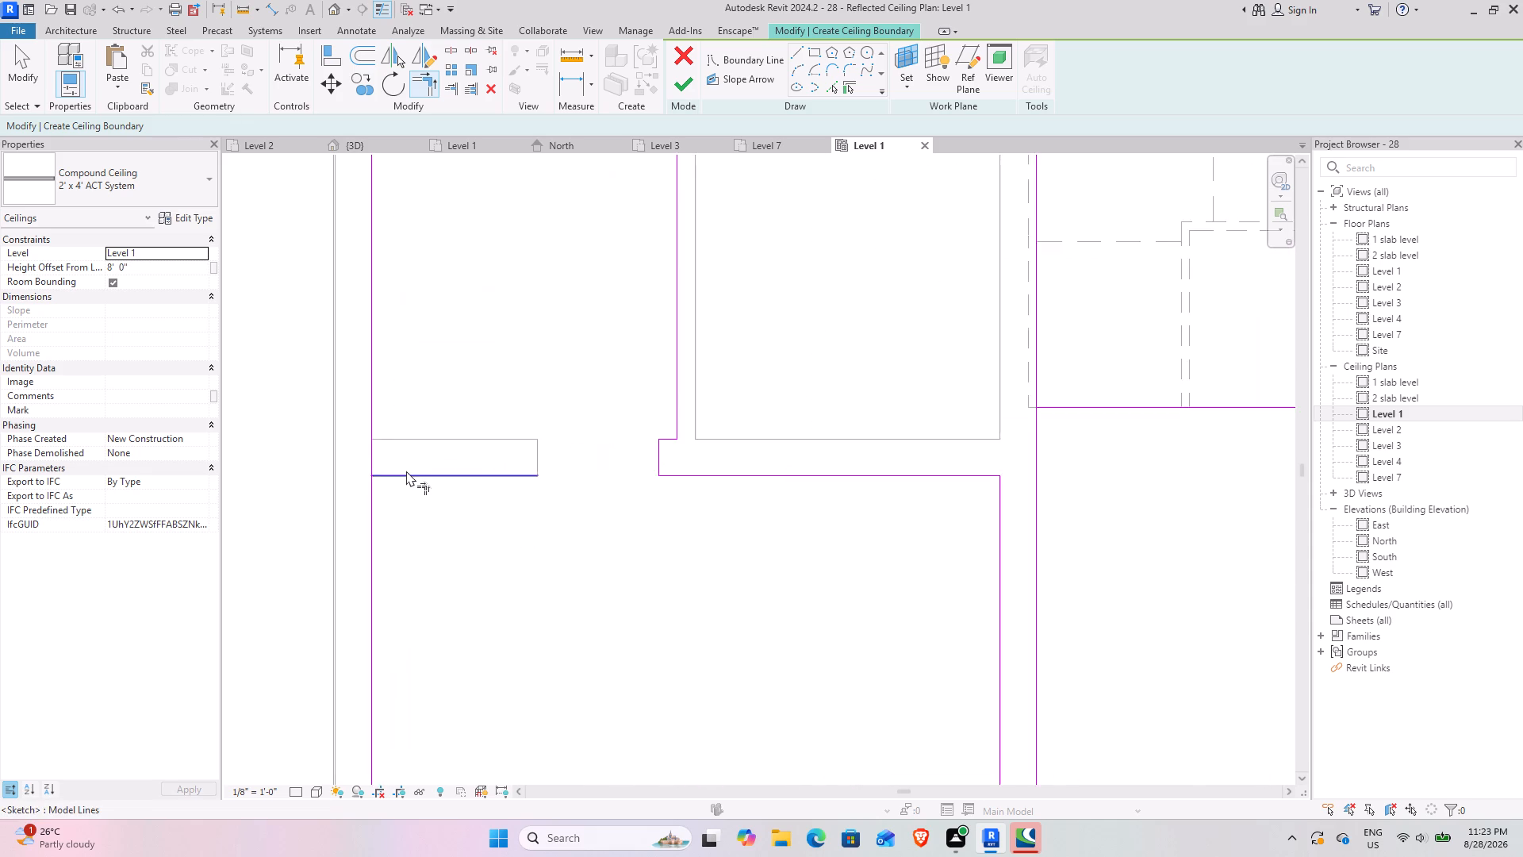
{"action": "scroll", "coordinate": [406, 471], "scroll_direction": "up", "scroll_amount": 4}
{"action": "middle_click_drag", "start_coordinate": [406, 471], "coordinate": [473, 486]}
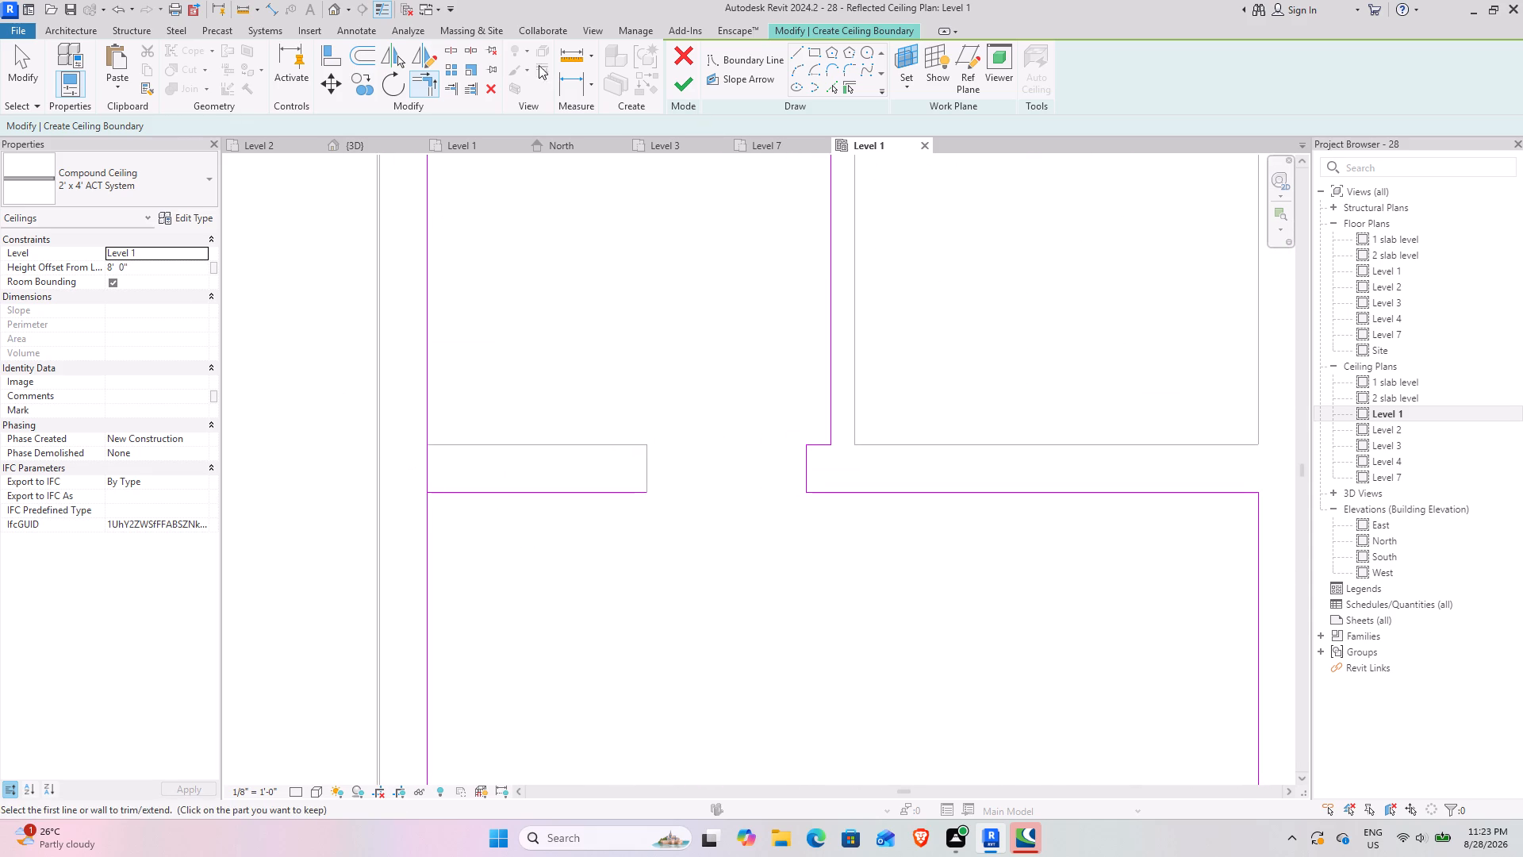
{"action": "left_click", "coordinate": [450, 50]}
{"action": "left_click", "coordinate": [421, 468]}
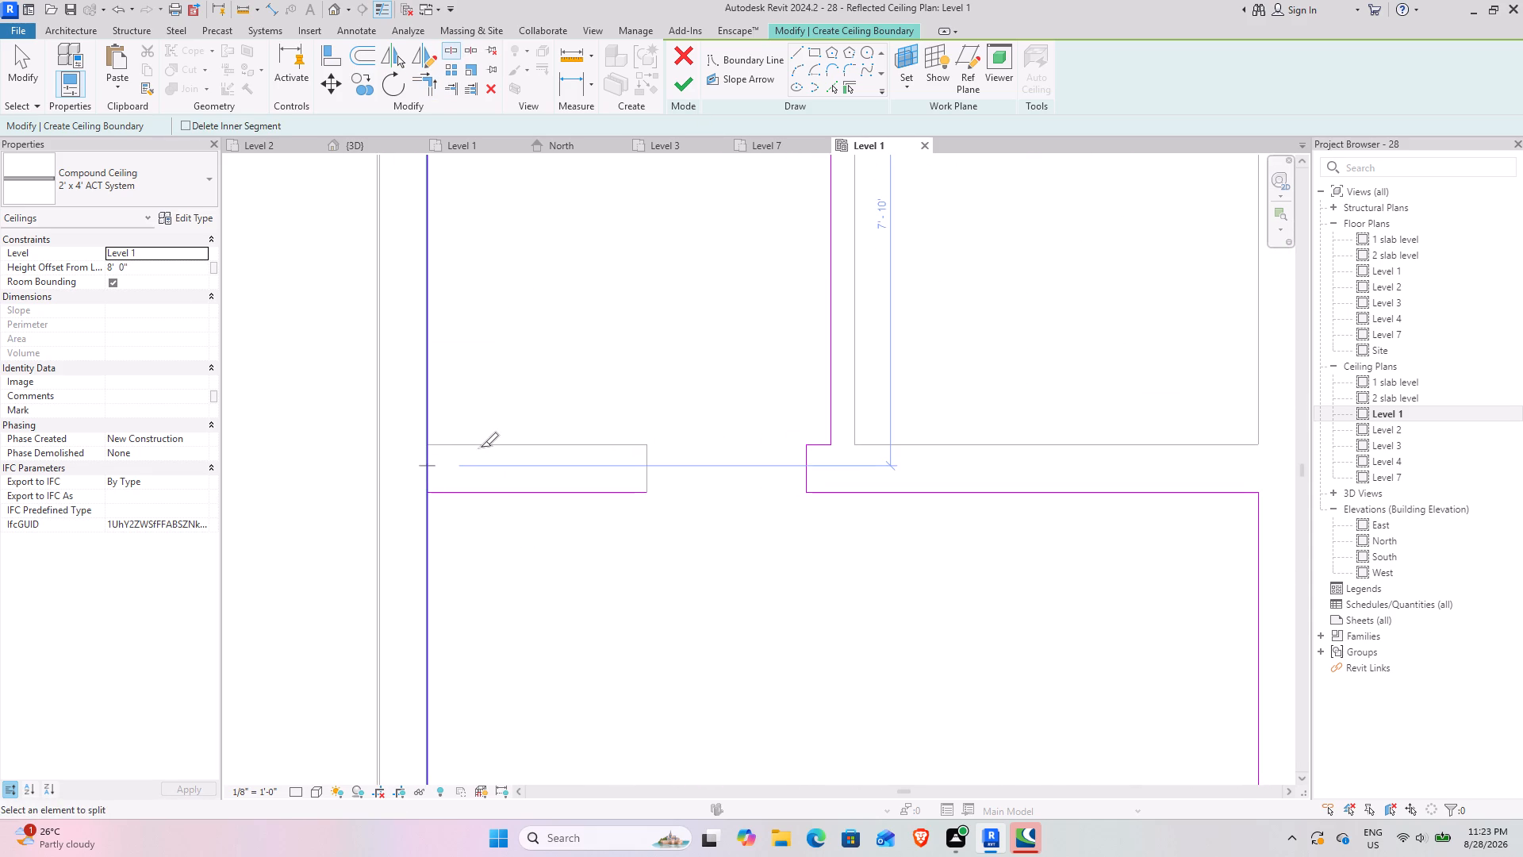
Draw boundary lines along the rear face and 9" free end of the short outer partition behind Bed Room-1.
{"action": "type", "text": "li"}
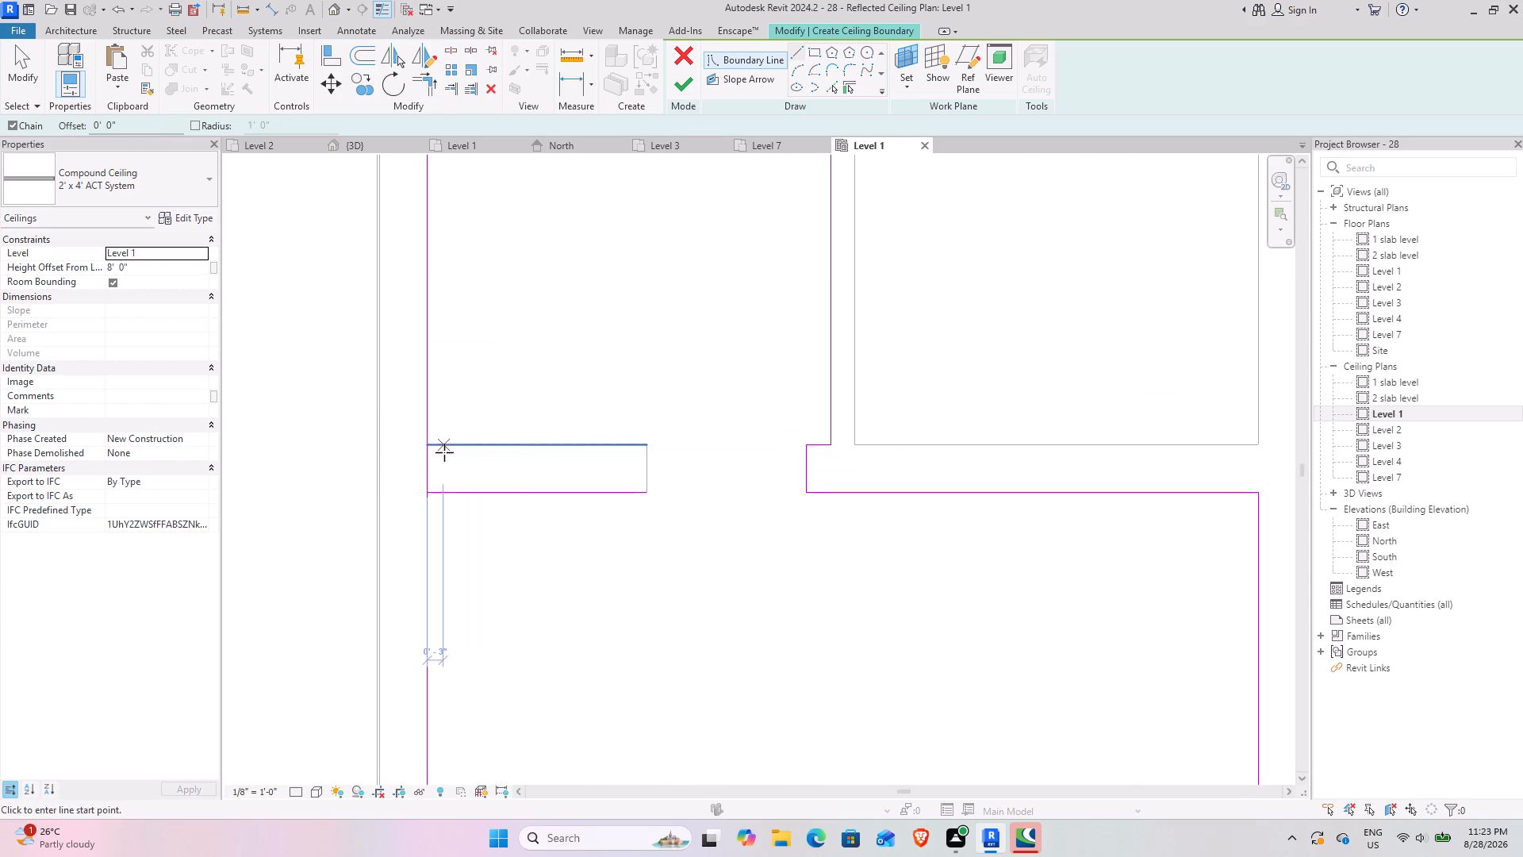
{"action": "left_click", "coordinate": [520, 449]}
{"action": "left_click", "coordinate": [573, 448]}
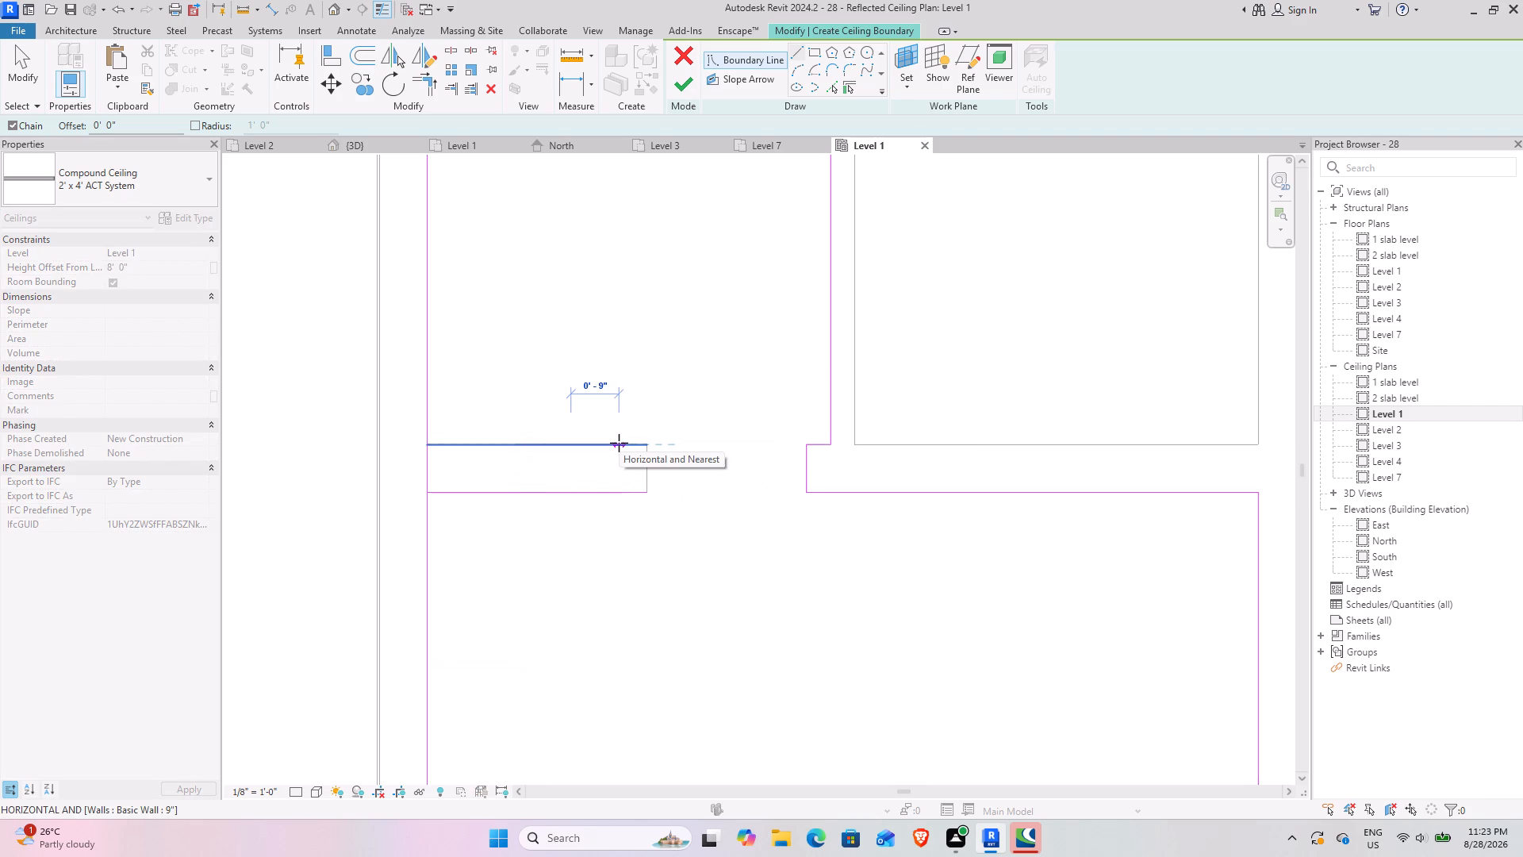
{"action": "key", "text": "Escape"}
{"action": "left_click", "coordinate": [648, 448]}
{"action": "left_click", "coordinate": [651, 495]}
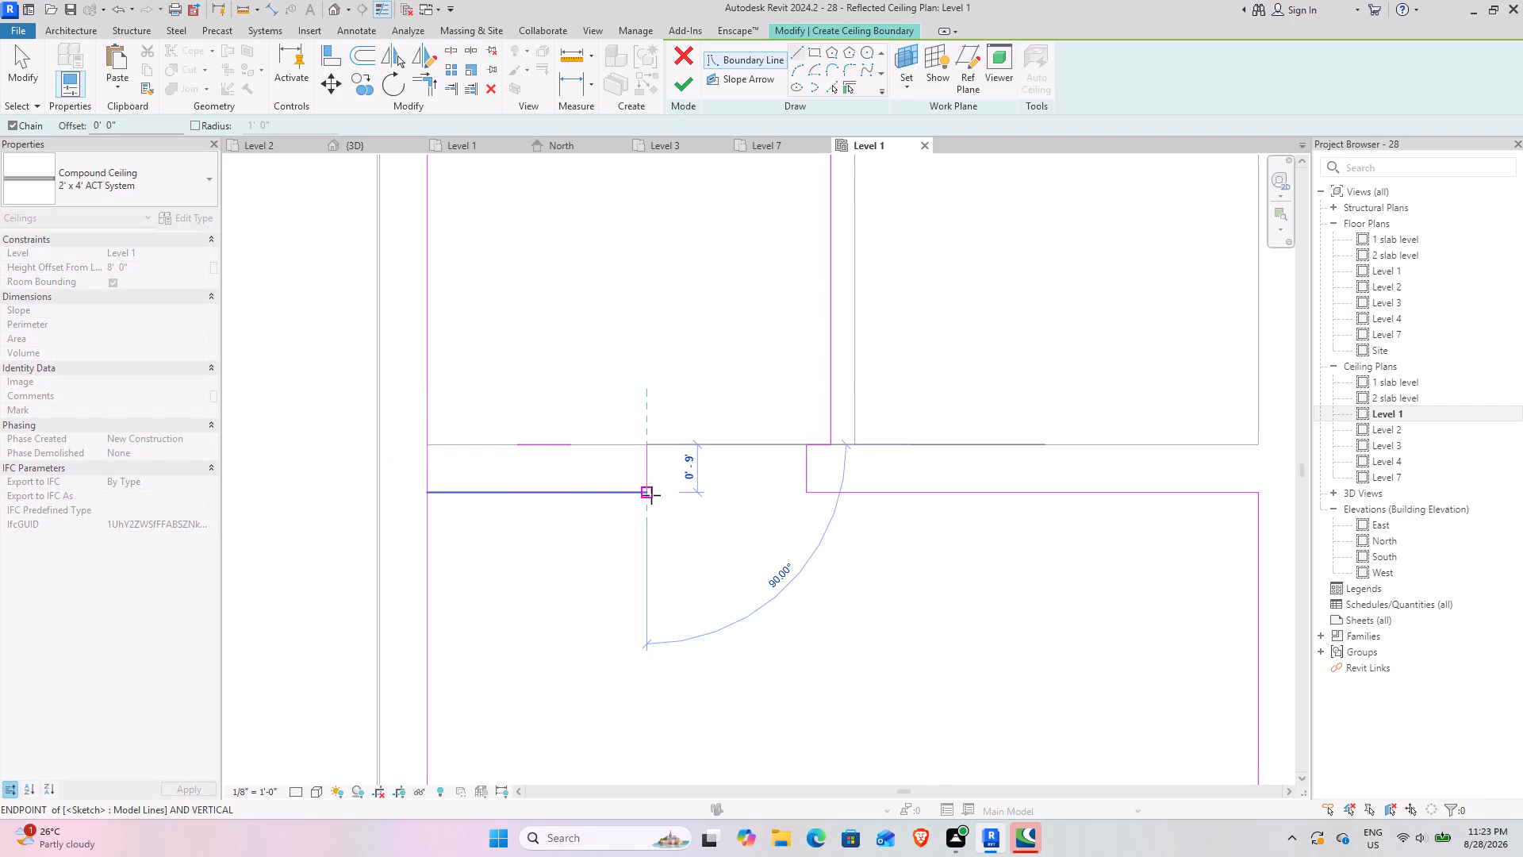
{"action": "key", "text": "Escape"}
Trim the short outer partition's boundary lines to corners with the split exterior side lines and with the partition's end line.
{"action": "type", "text": "tr"}
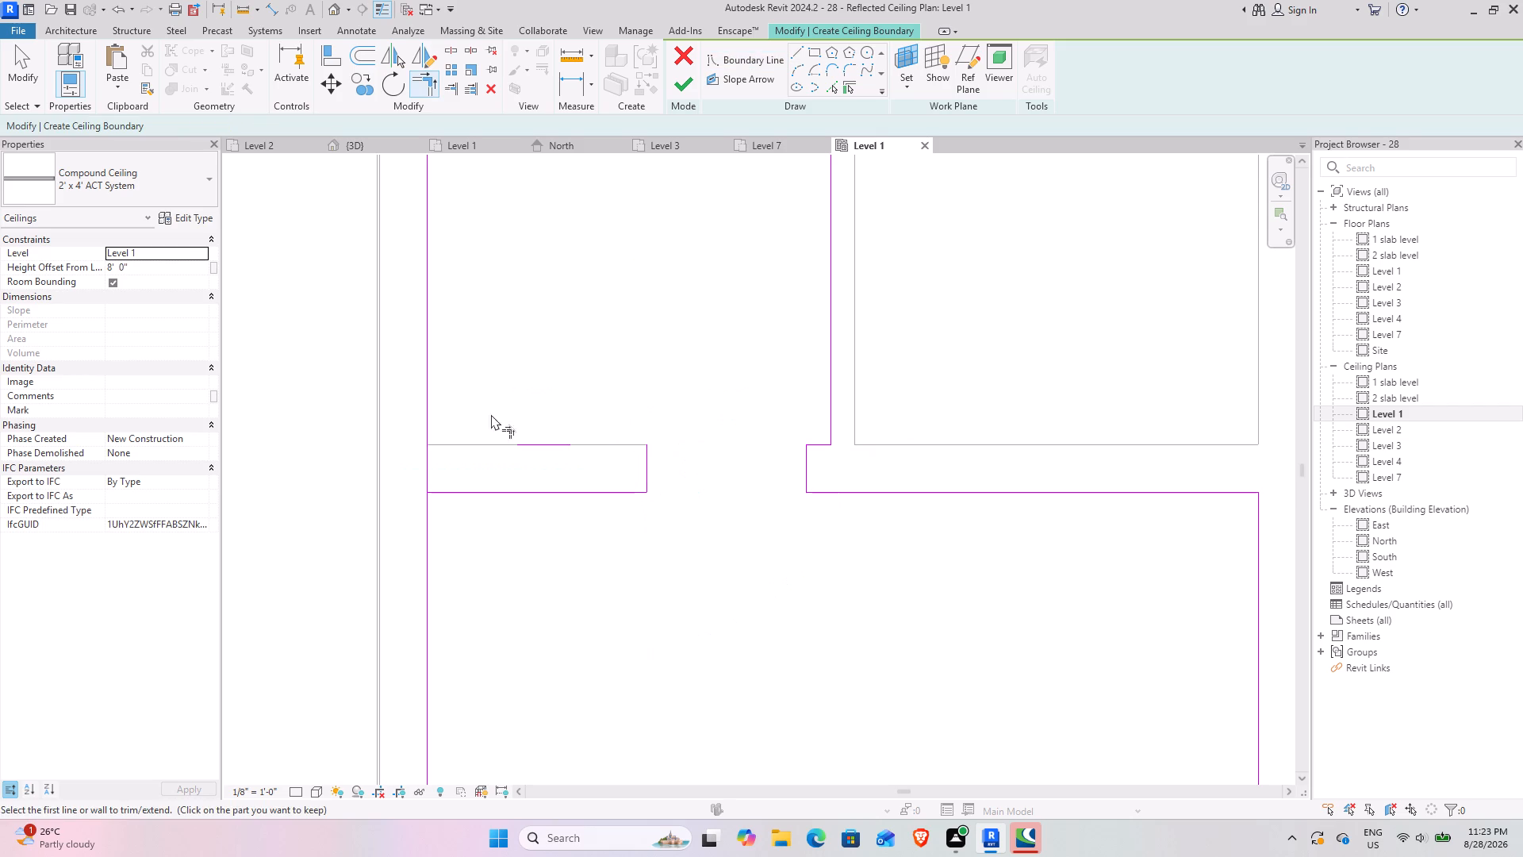
{"action": "left_click", "coordinate": [423, 419]}
{"action": "left_click", "coordinate": [564, 448]}
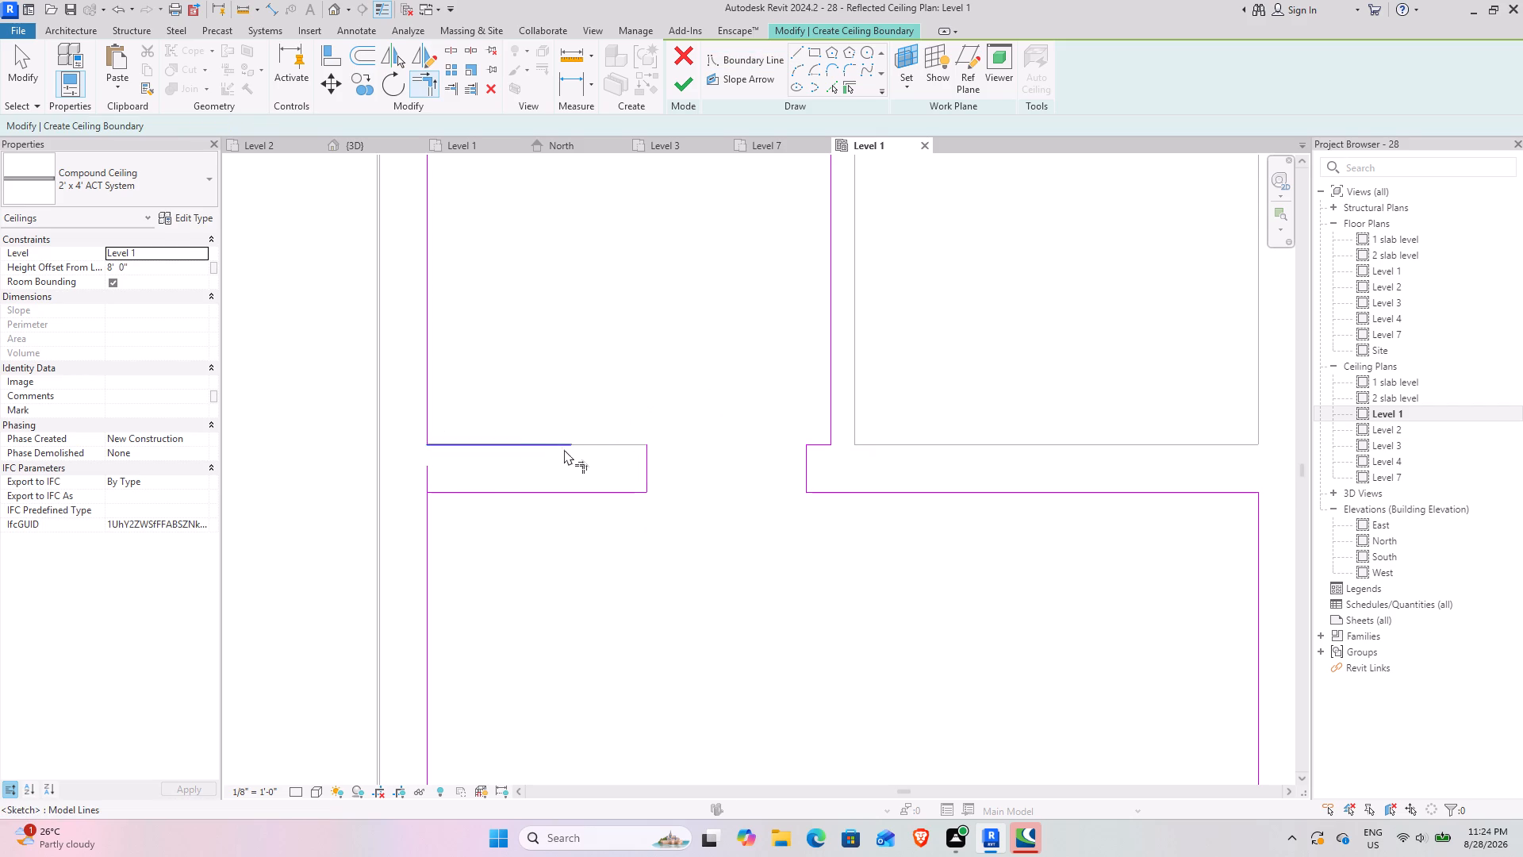
{"action": "left_click", "coordinate": [424, 528]}
{"action": "left_click", "coordinate": [461, 496]}
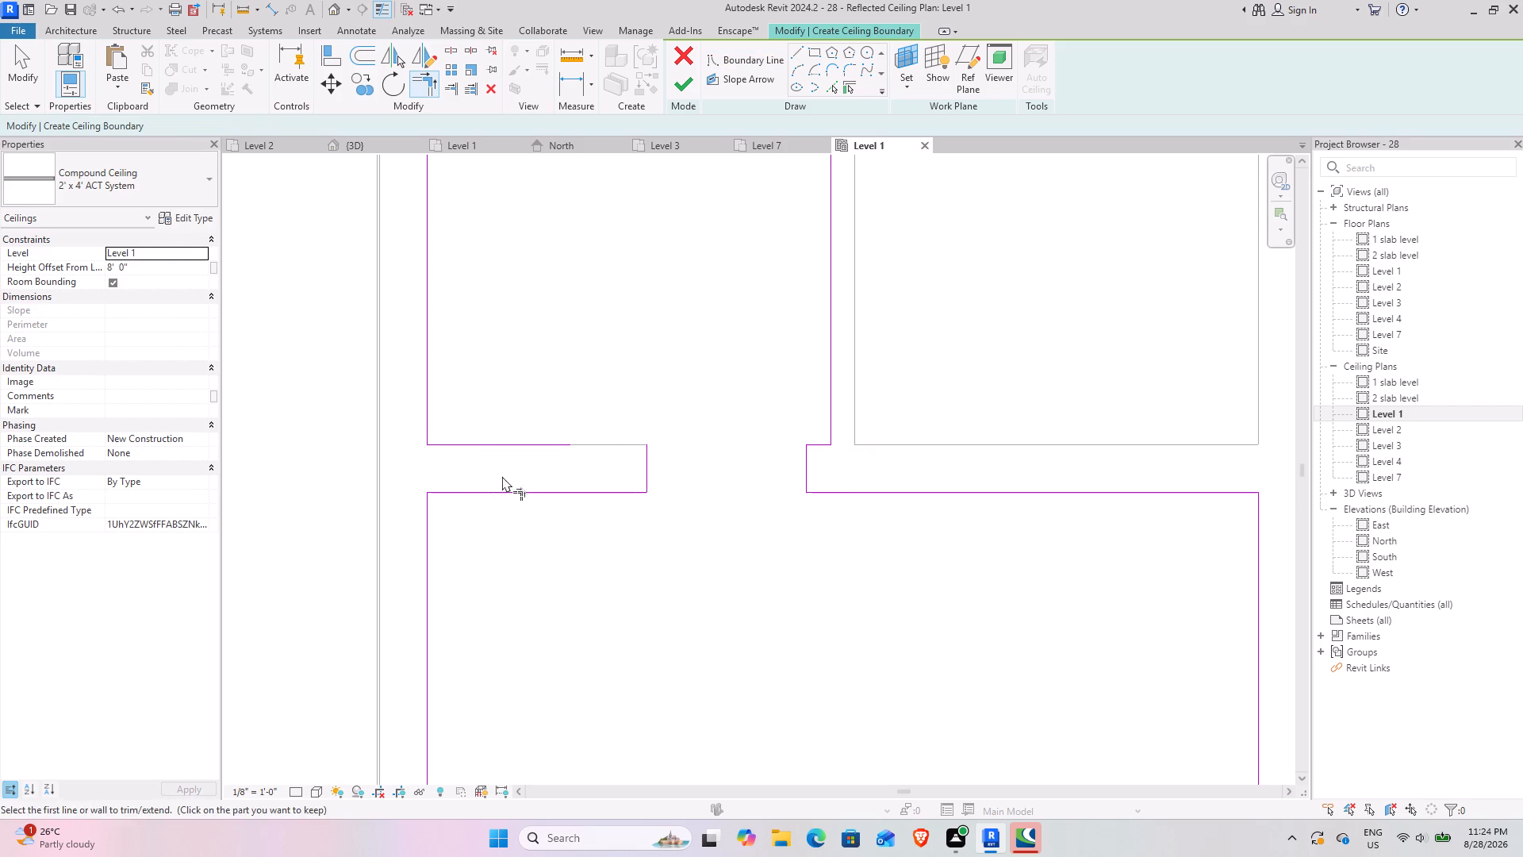
{"action": "left_click", "coordinate": [545, 446]}
{"action": "left_click", "coordinate": [643, 442]}
Trim the boundary line in front of the staircase to corners with the living room's two side-wall lines.
{"action": "scroll", "coordinate": [717, 505], "scroll_direction": "down", "scroll_amount": 3}
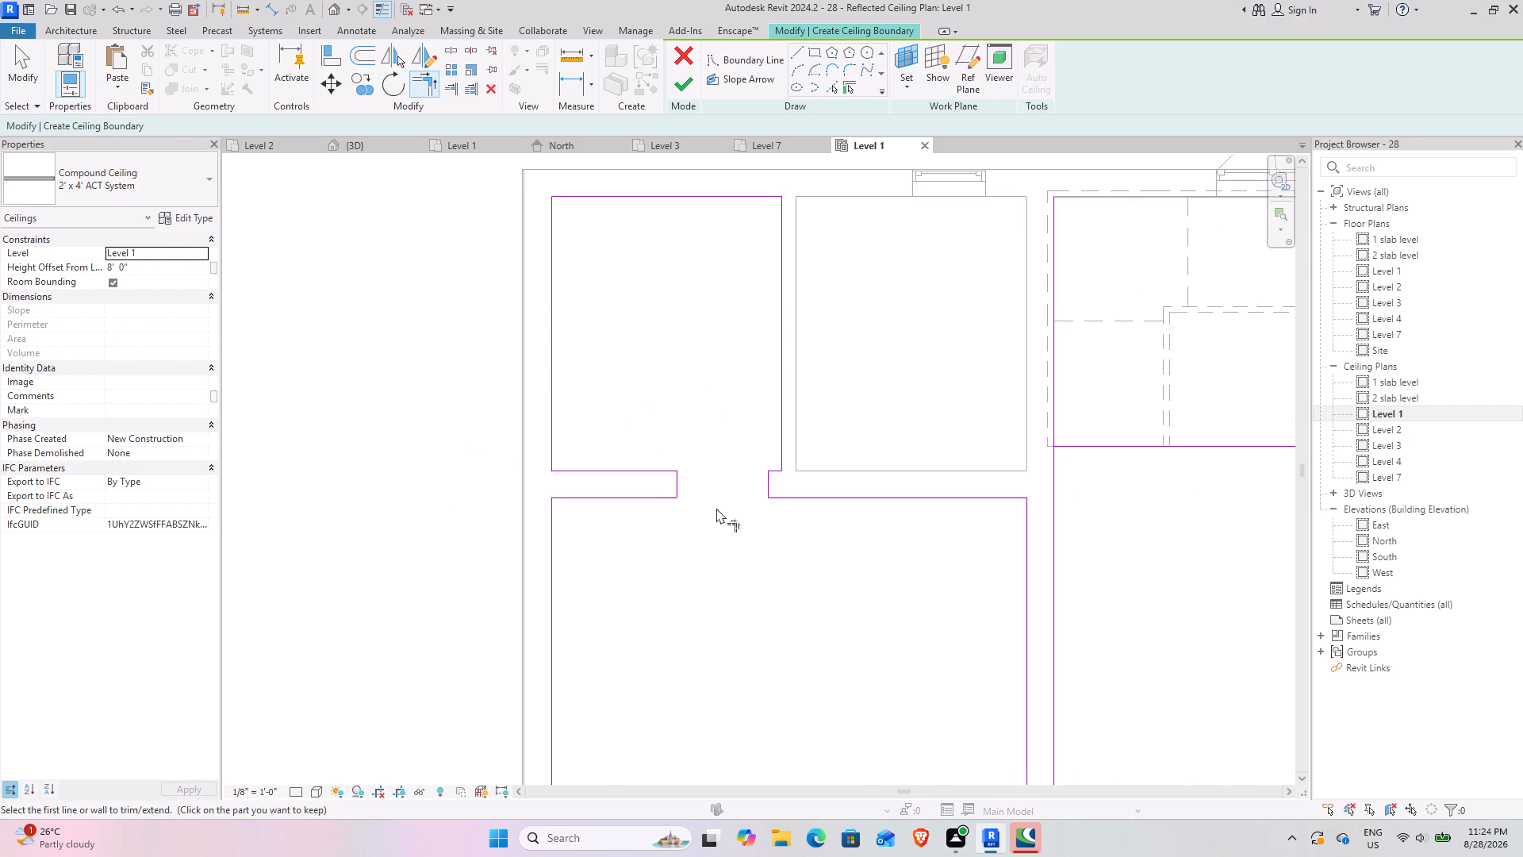
{"action": "scroll", "coordinate": [716, 508], "scroll_direction": "down", "scroll_amount": 4}
{"action": "middle_click_drag", "start_coordinate": [722, 525], "coordinate": [527, 358]}
{"action": "scroll", "coordinate": [540, 401], "scroll_direction": "down", "scroll_amount": 2}
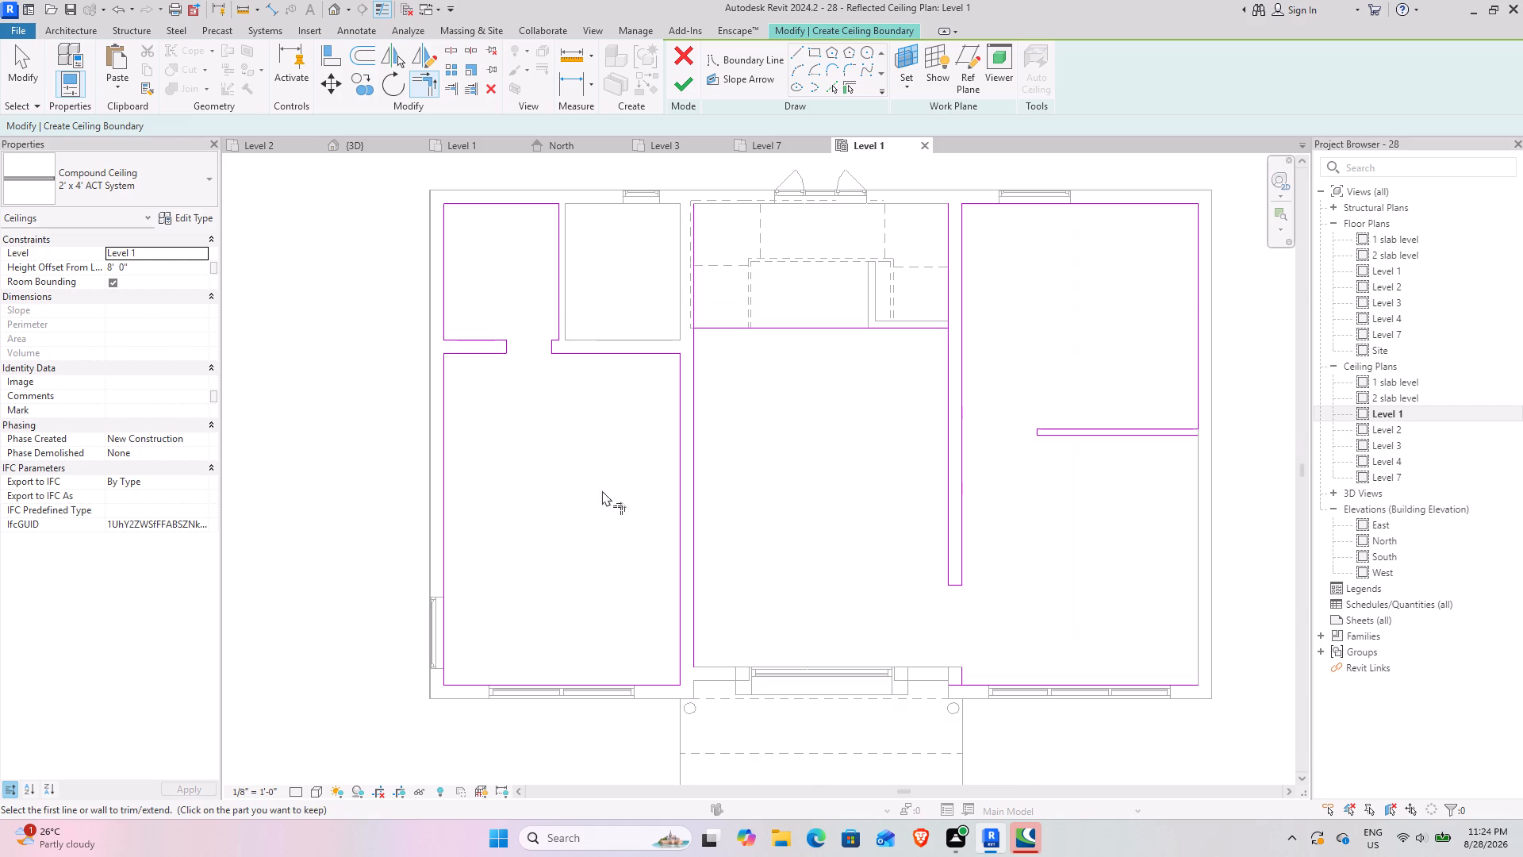
{"action": "scroll", "coordinate": [816, 484], "scroll_direction": "up", "scroll_amount": 3}
{"action": "middle_click_drag", "start_coordinate": [811, 481], "coordinate": [619, 513]}
{"action": "scroll", "coordinate": [617, 507], "scroll_direction": "down", "scroll_amount": 3}
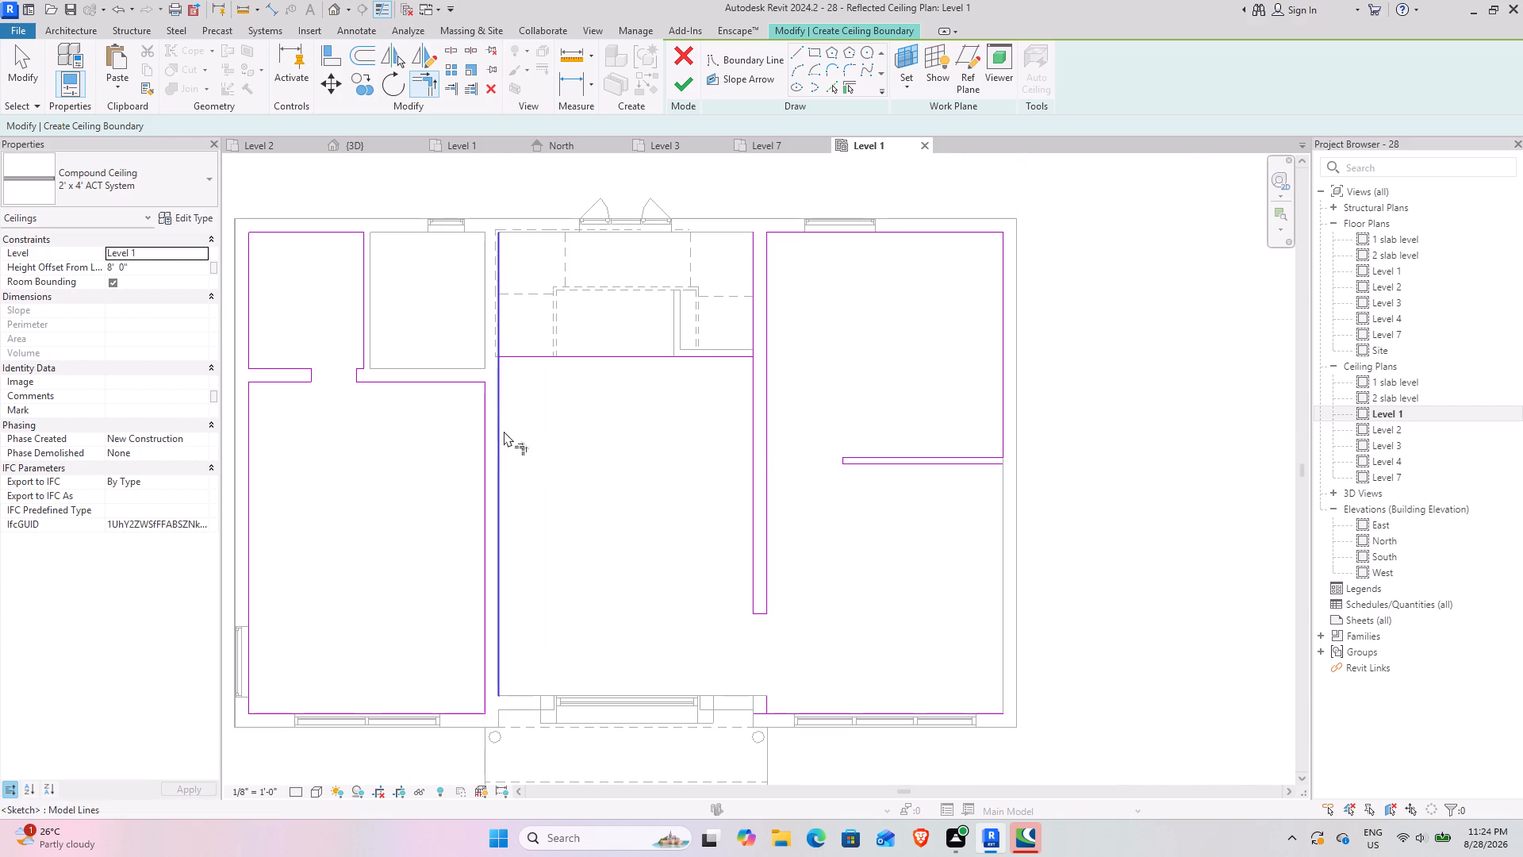
{"action": "left_click", "coordinate": [499, 420]}
{"action": "left_click", "coordinate": [527, 356]}
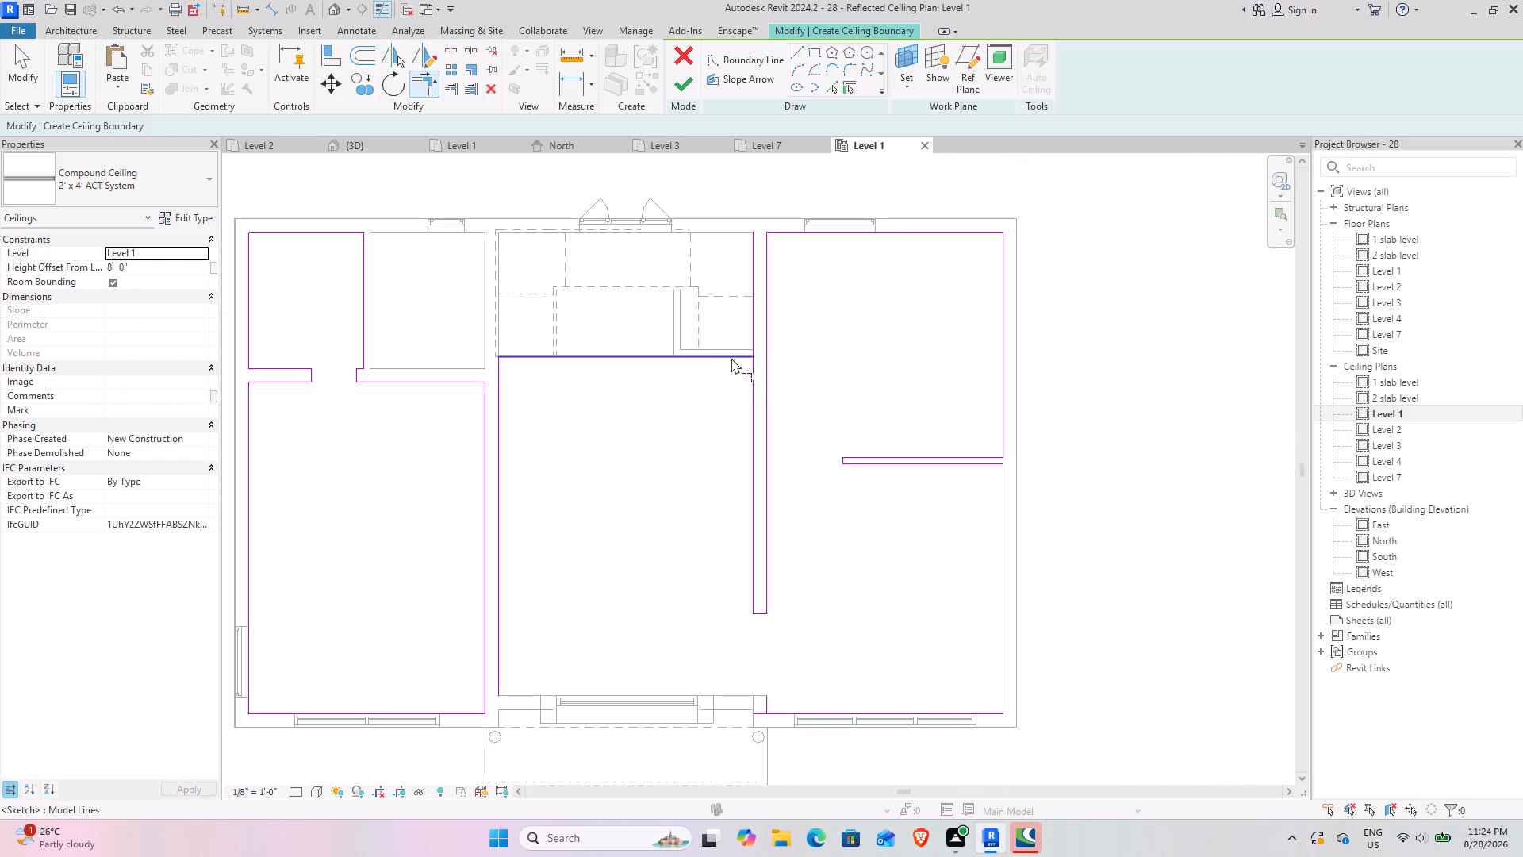
{"action": "left_click", "coordinate": [731, 357]}
{"action": "left_click", "coordinate": [748, 371]}
{"action": "scroll", "coordinate": [715, 582], "scroll_direction": "down", "scroll_amount": 2}
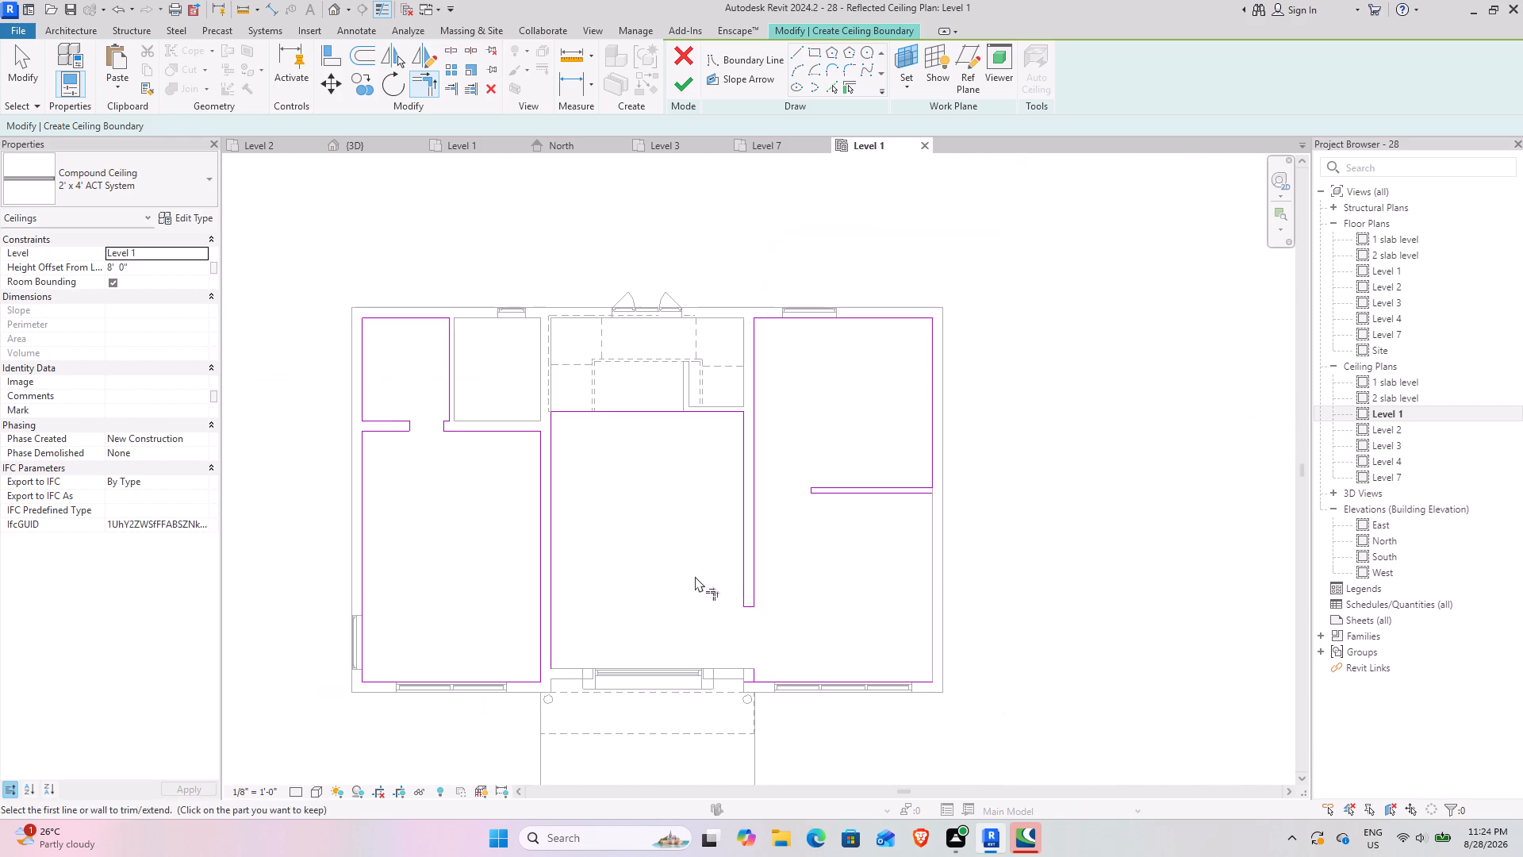
Draw the boundary line along the living room's front wall and trim the short return to a corner with the adjoining room's front line.
{"action": "middle_click_drag", "start_coordinate": [683, 568], "coordinate": [616, 512]}
{"action": "scroll", "coordinate": [611, 558], "scroll_direction": "up", "scroll_amount": 3}
{"action": "middle_click_drag", "start_coordinate": [571, 591], "coordinate": [579, 530]}
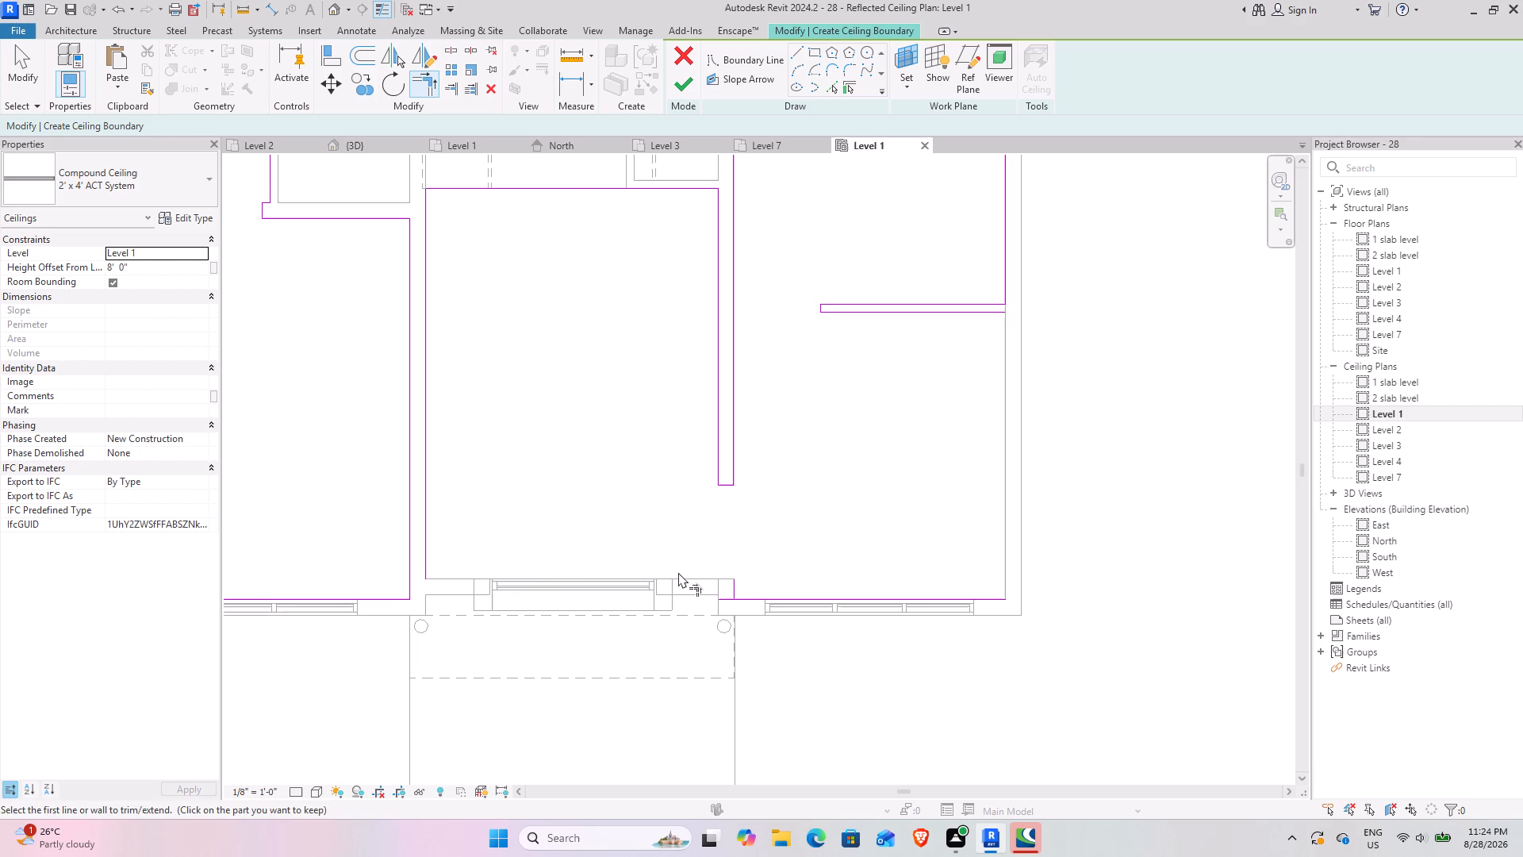
{"action": "key", "text": "l"}
{"action": "key", "text": "i"}
{"action": "left_click", "coordinate": [735, 582]}
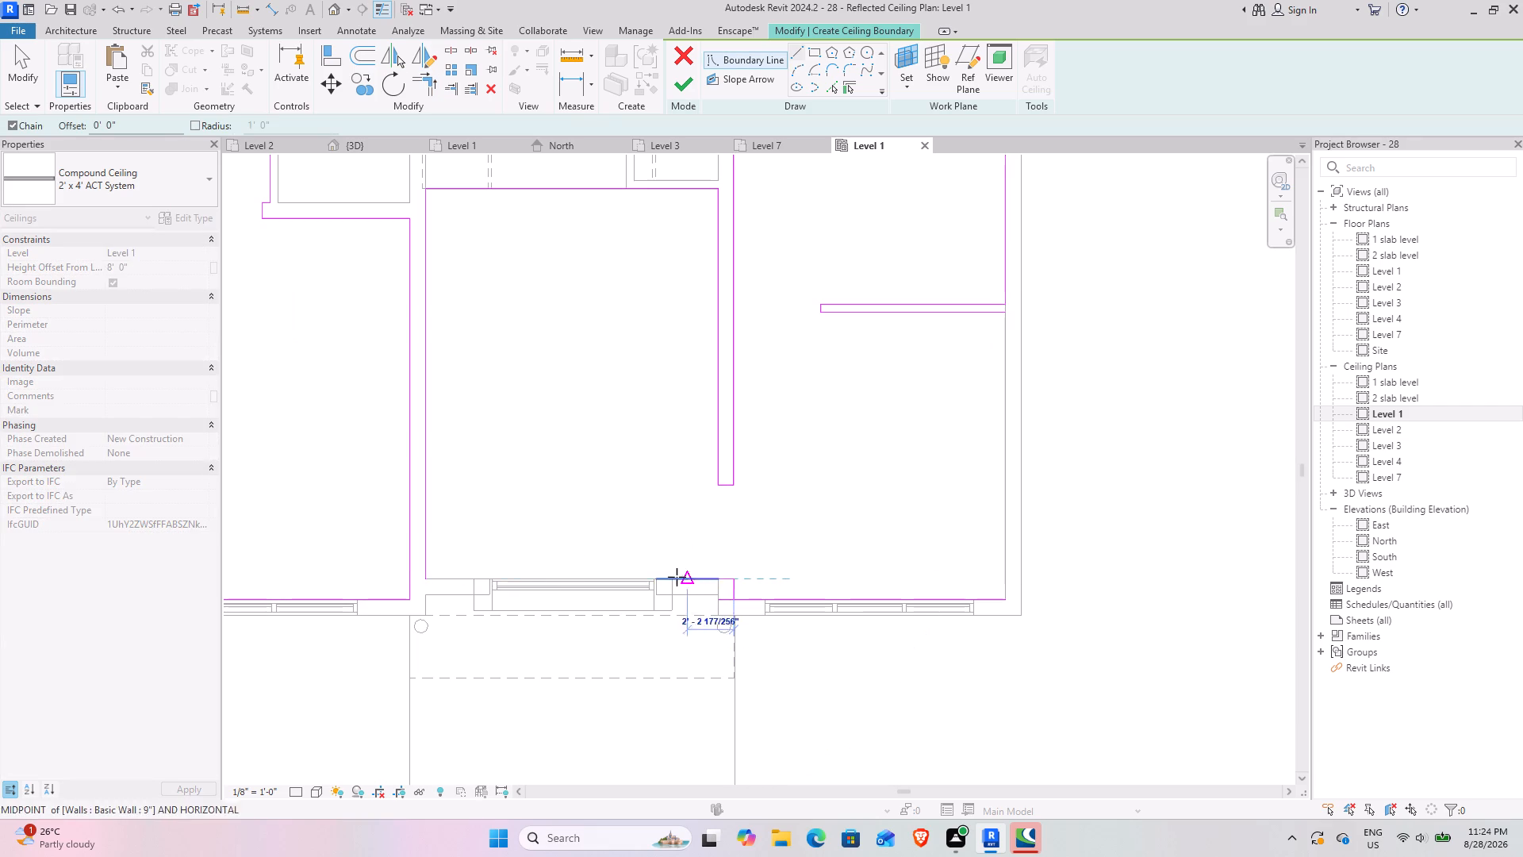
{"action": "left_click", "coordinate": [426, 582]}
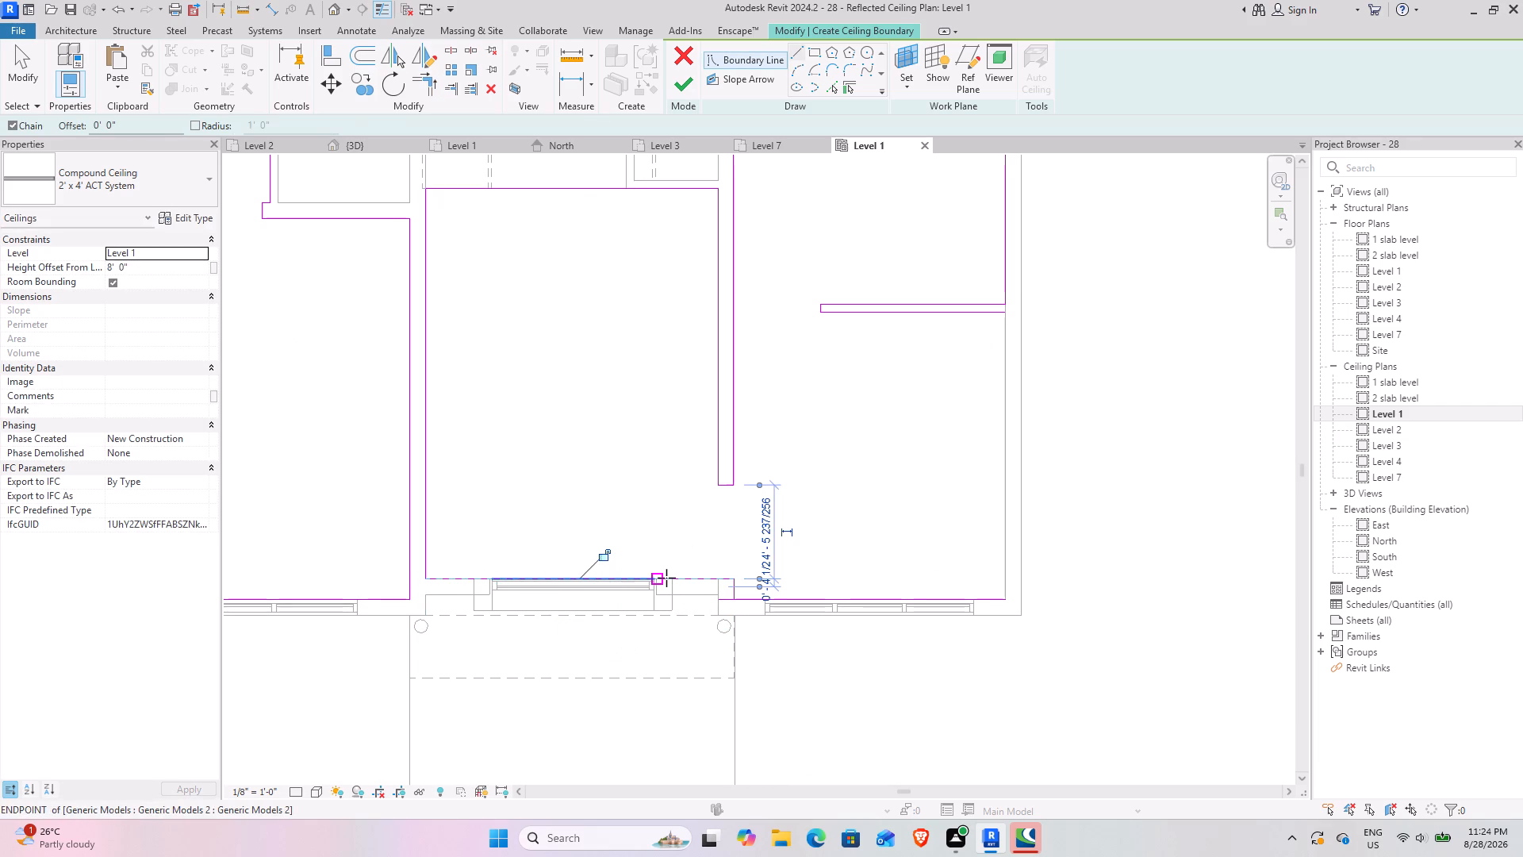
{"action": "type", "text": "tr"}
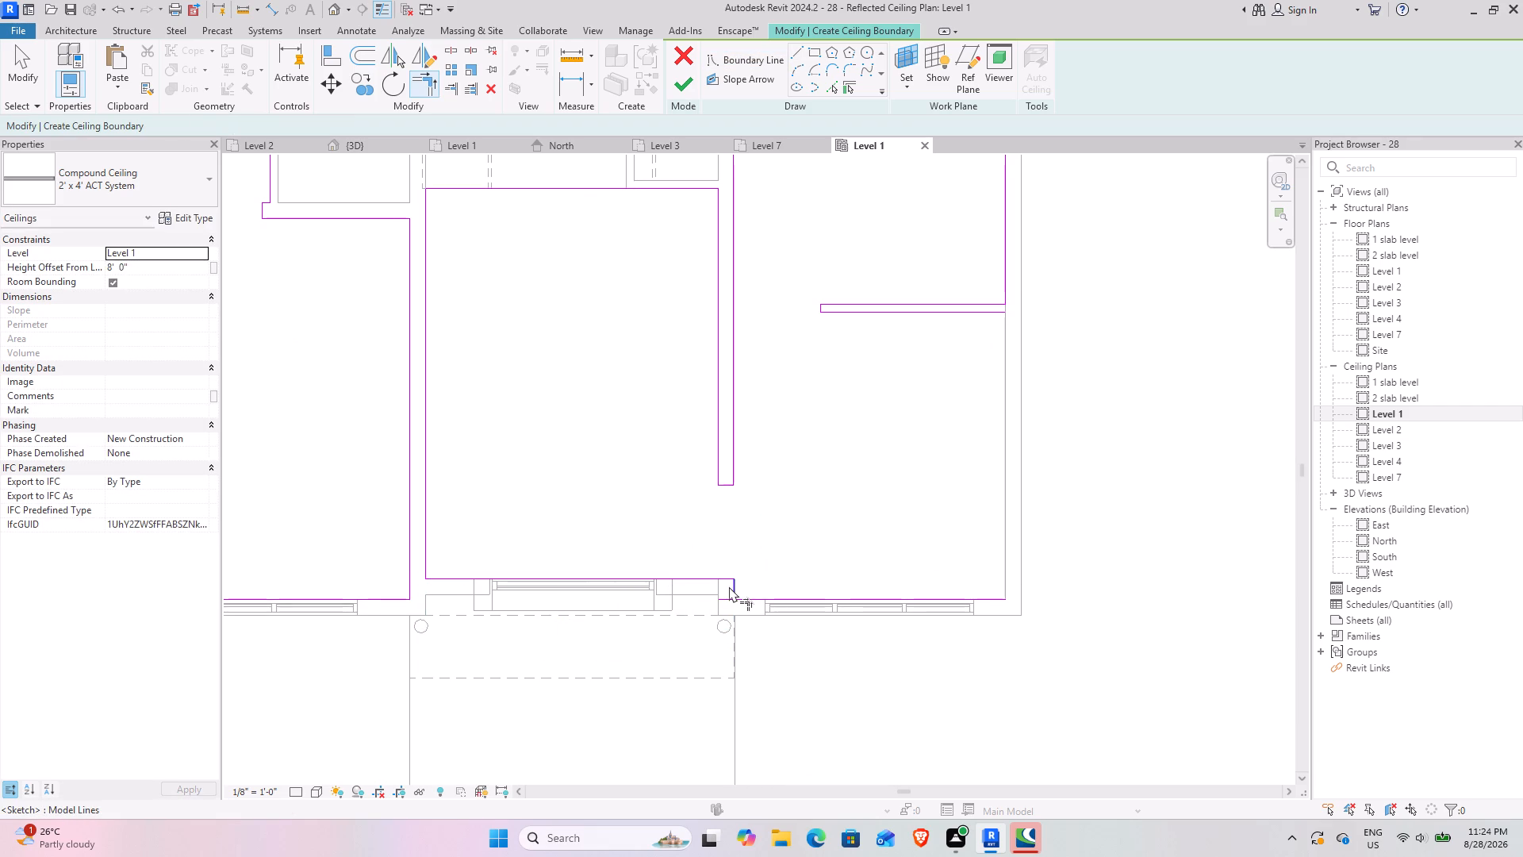
{"action": "left_click", "coordinate": [731, 586]}
{"action": "left_click", "coordinate": [750, 601]}
{"action": "scroll", "coordinate": [775, 490], "scroll_direction": "down", "scroll_amount": 2}
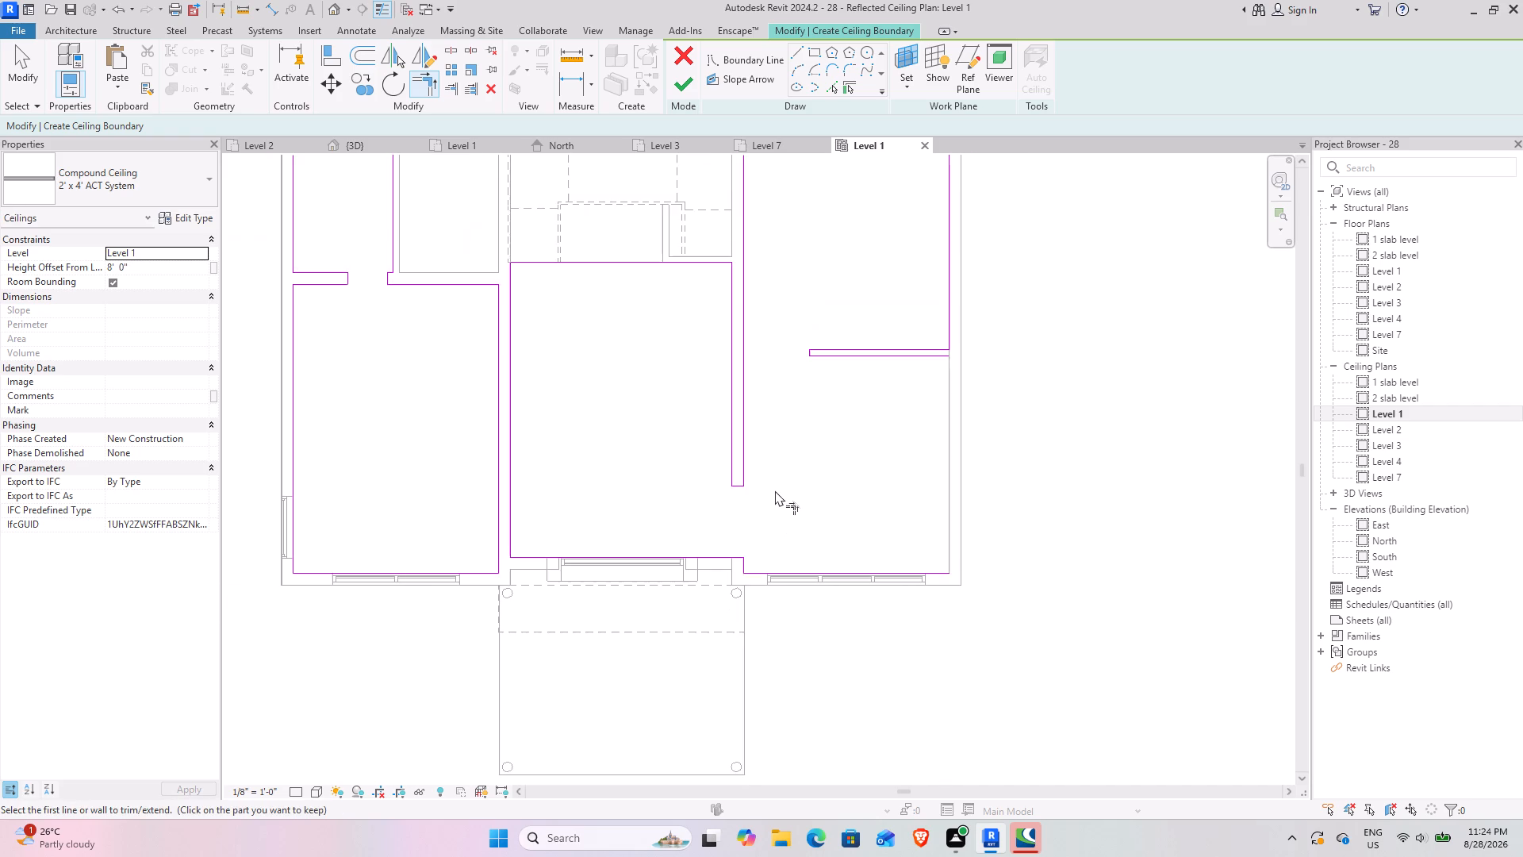
Draw the missing boundary line along the exterior side wall from the short partition's front face to the front corner.
{"action": "middle_click_drag", "start_coordinate": [775, 477], "coordinate": [639, 564]}
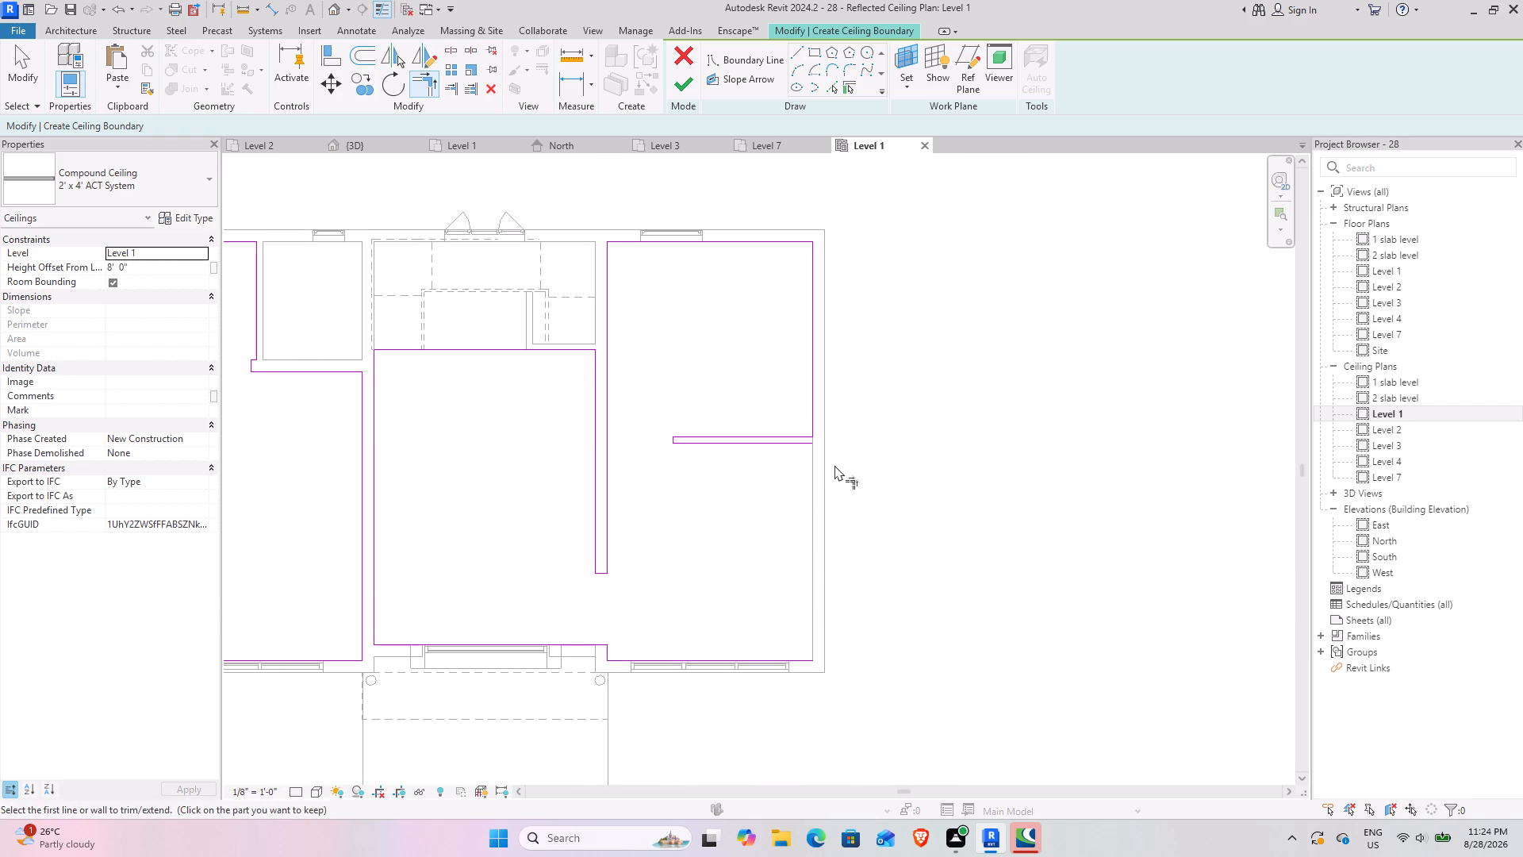
{"action": "type", "text": "li"}
{"action": "left_click", "coordinate": [814, 450]}
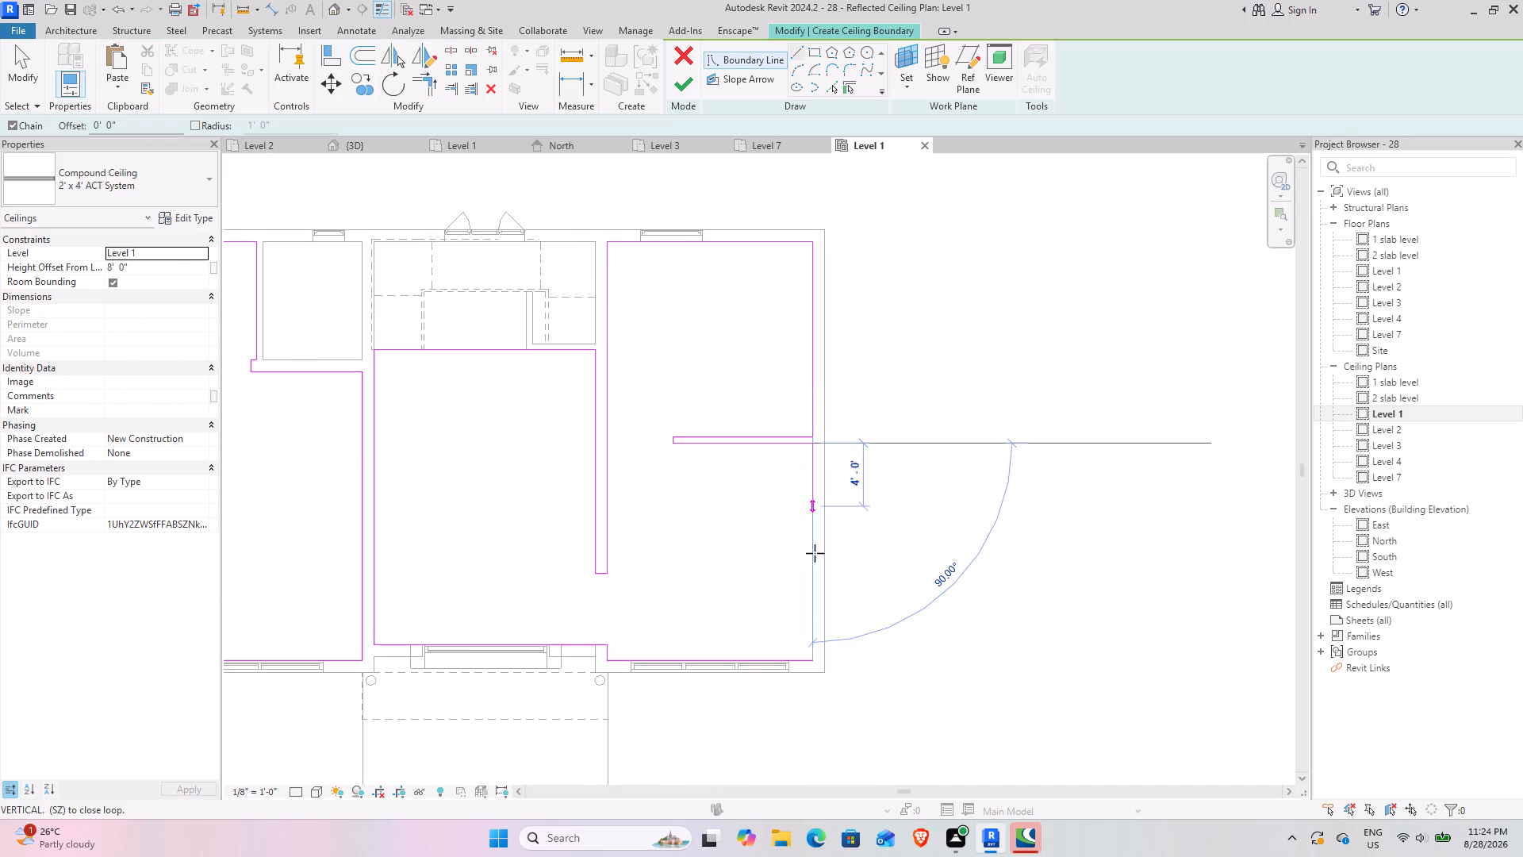
{"action": "left_click", "coordinate": [811, 663]}
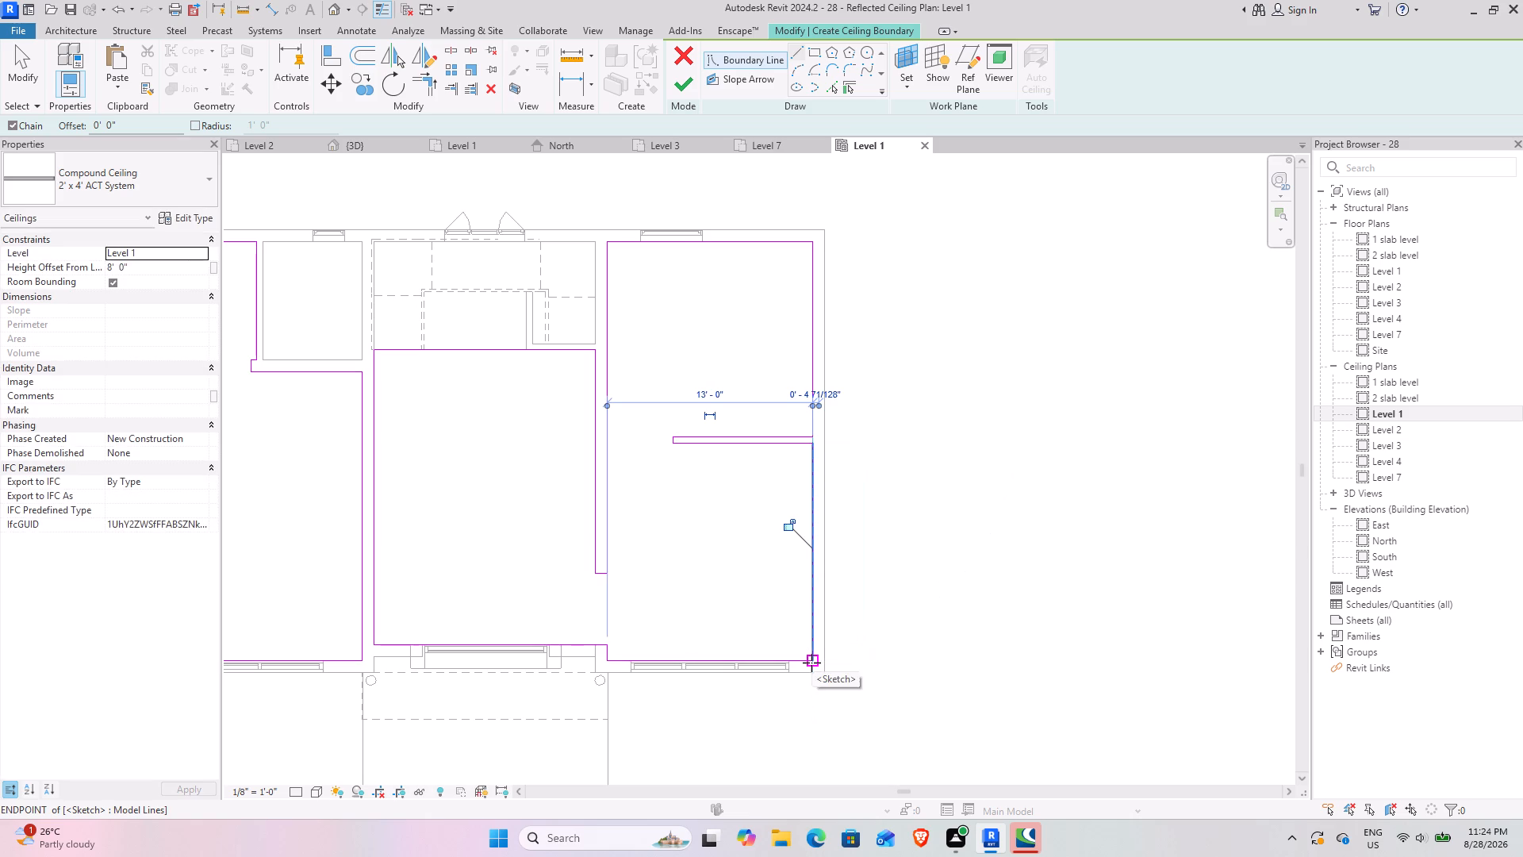
{"action": "key", "text": "Escape"}
{"action": "middle_click_drag", "start_coordinate": [721, 570], "coordinate": [861, 567]}
{"action": "key", "text": "Escape"}
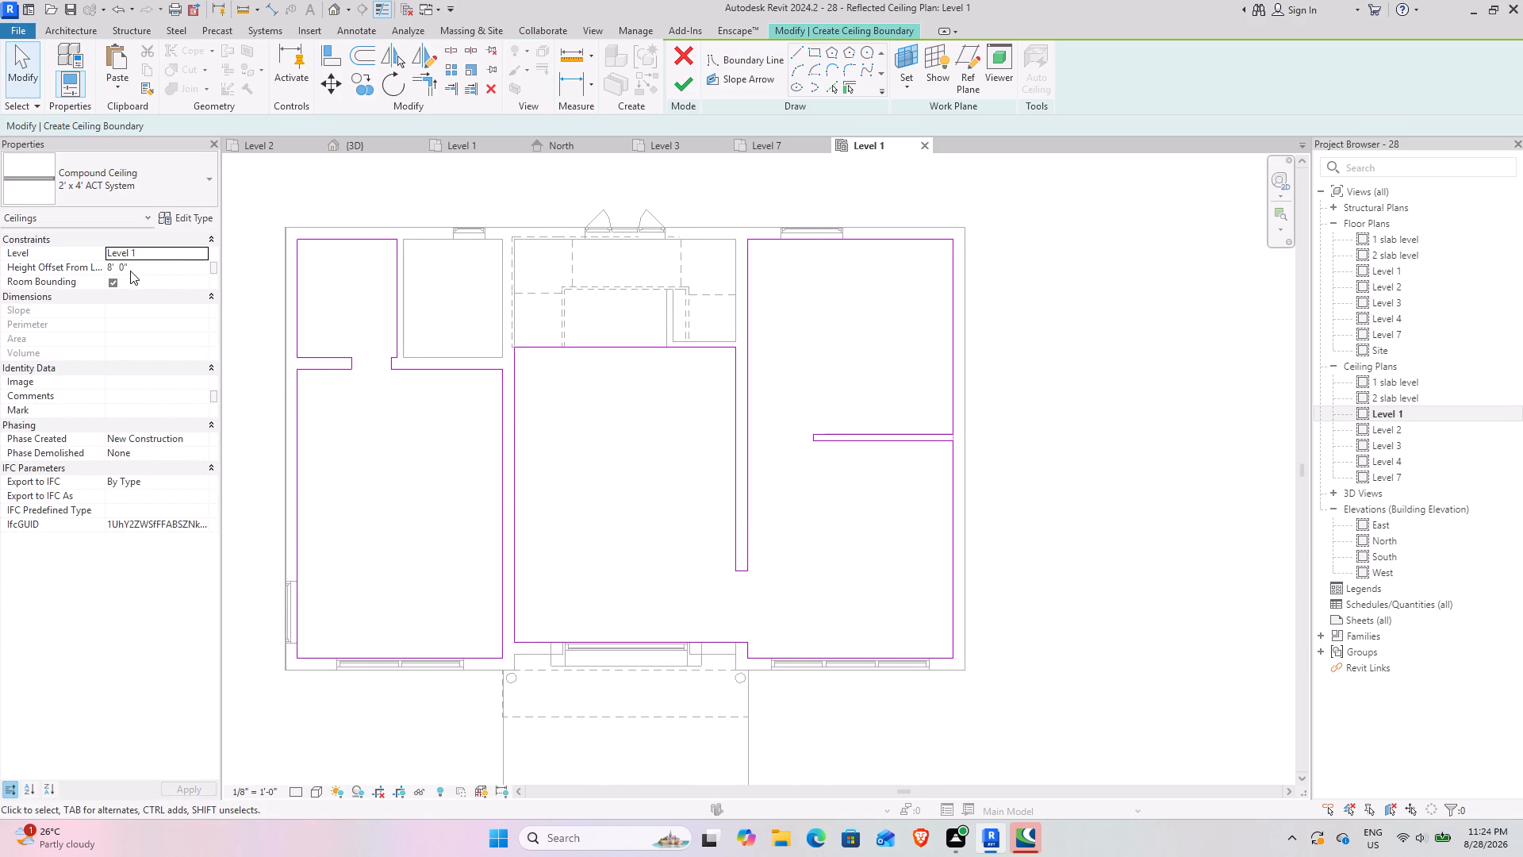
Set the ceiling's height offset from Level 1 to 9' and finish the boundary sketch.
{"action": "left_click", "coordinate": [155, 267]}
{"action": "key", "text": "9"}
{"action": "key", "text": "Return"}
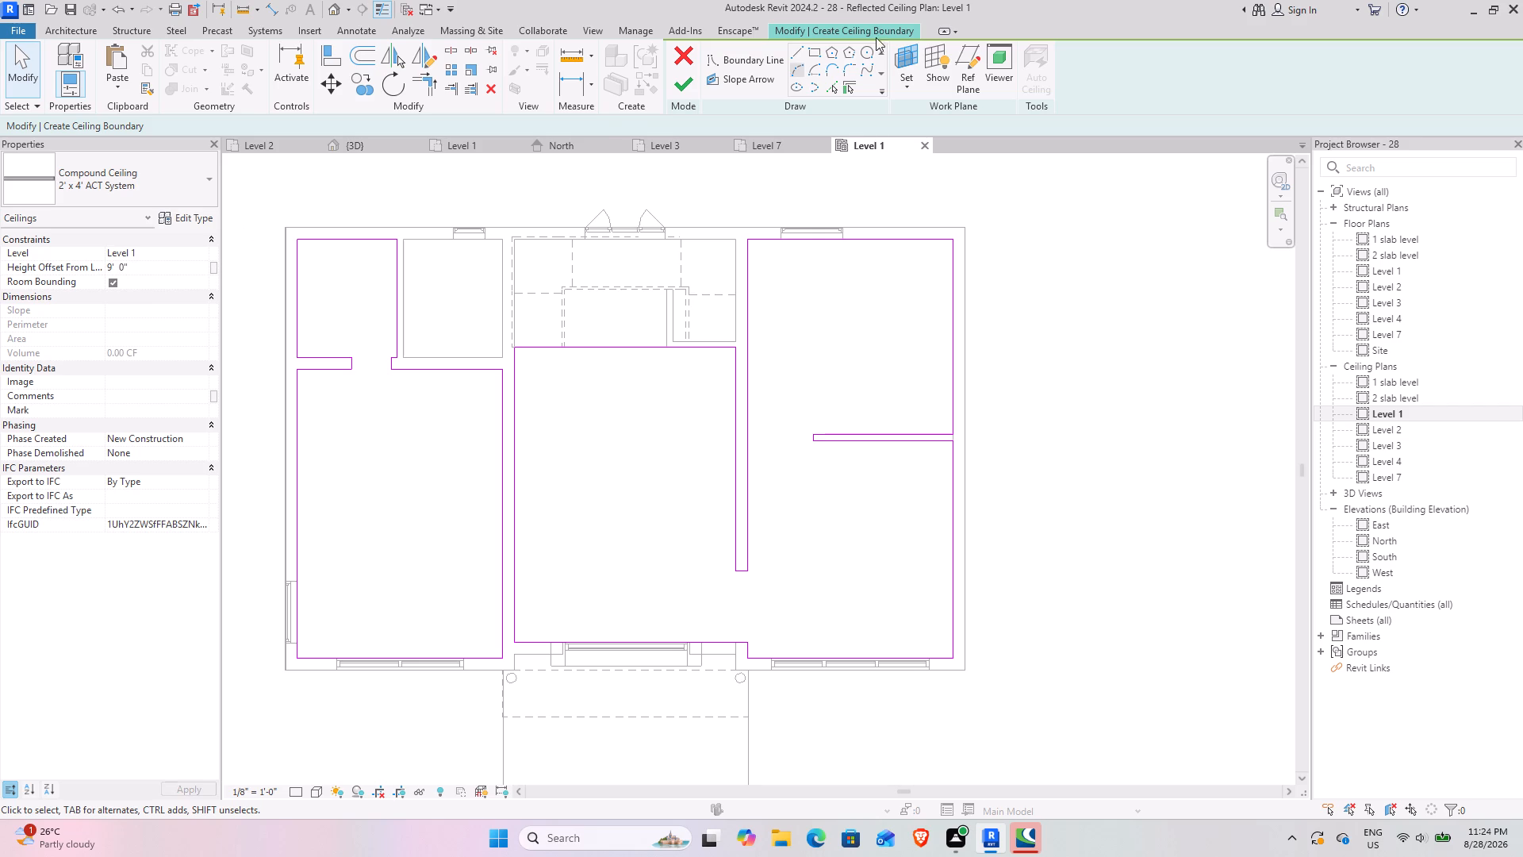
{"action": "left_click", "coordinate": [685, 90]}
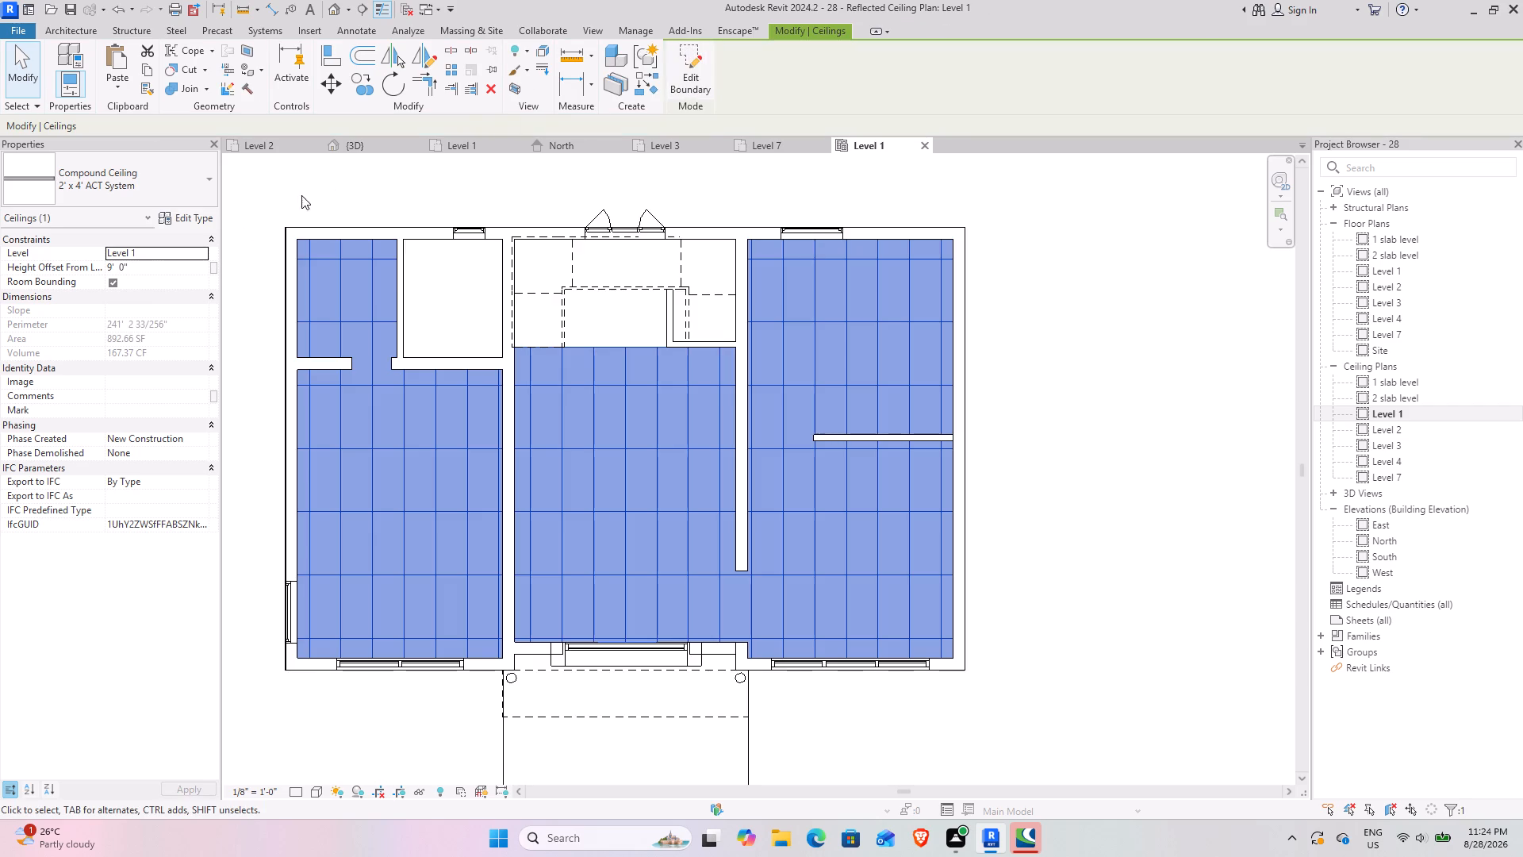
Examine the new Level 1 ceiling in the 3D view through the entrance arch and the front windows.
{"action": "left_click", "coordinate": [366, 154]}
{"action": "left_click", "coordinate": [365, 140]}
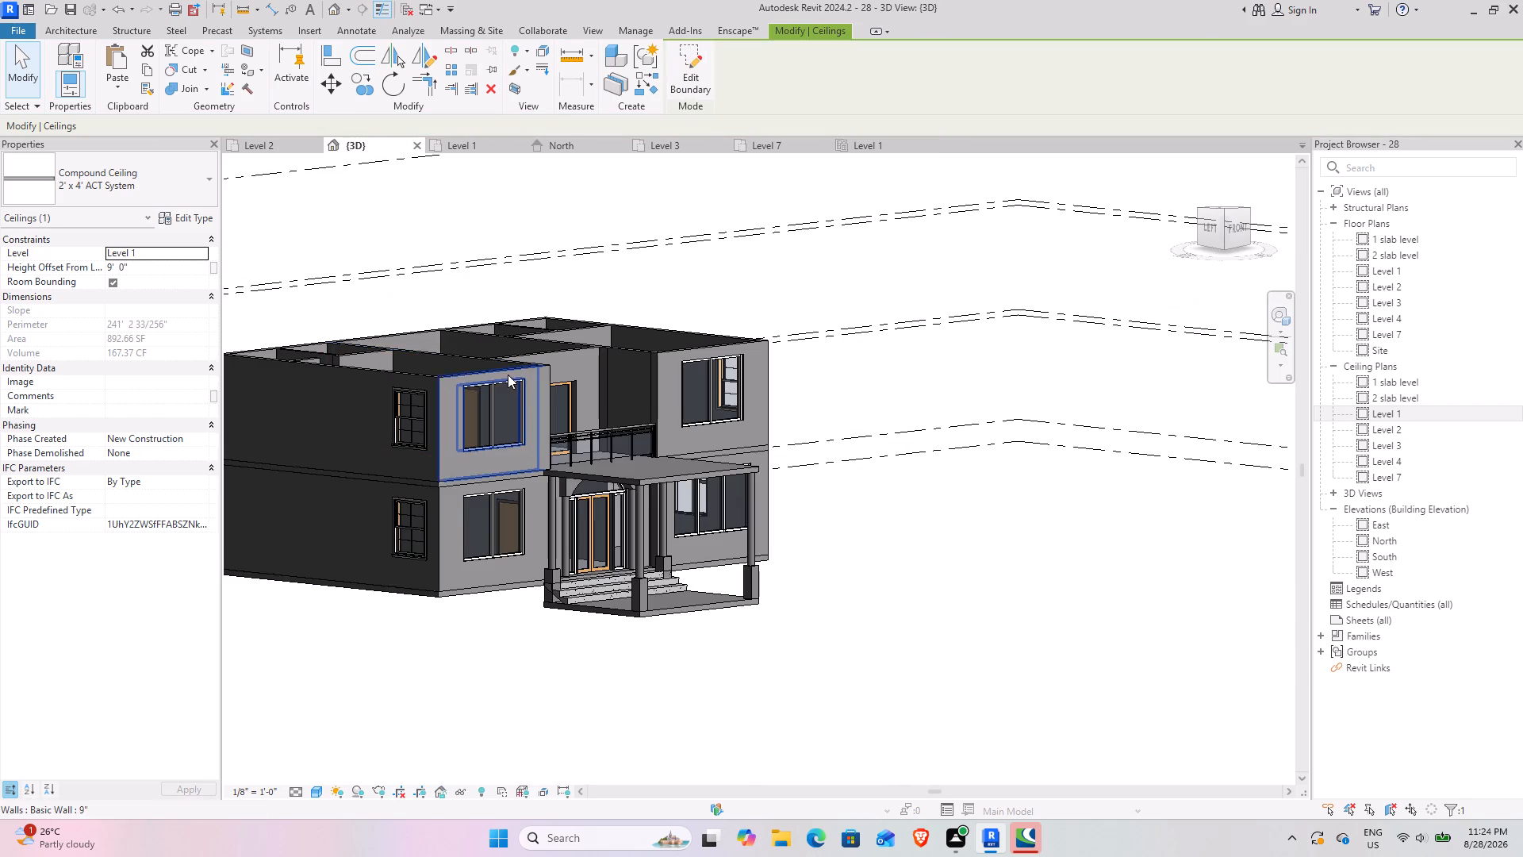
{"action": "middle_click_drag", "start_coordinate": [502, 375], "coordinate": [398, 295], "text": "shift"}
{"action": "scroll", "coordinate": [501, 413], "scroll_direction": "up", "scroll_amount": 7}
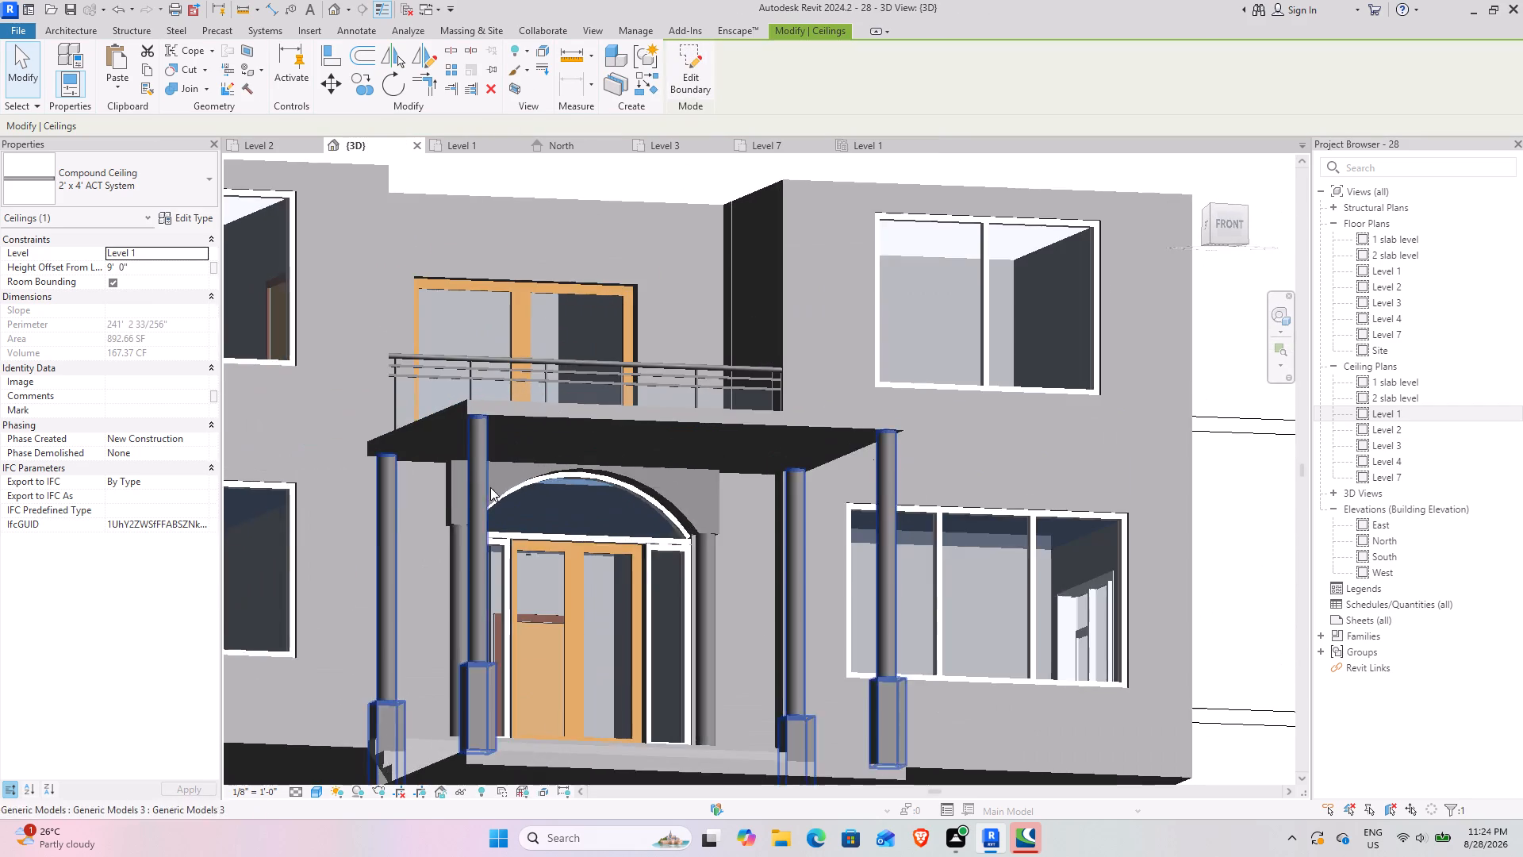
{"action": "middle_click_drag", "start_coordinate": [484, 482], "coordinate": [420, 520], "text": "shift"}
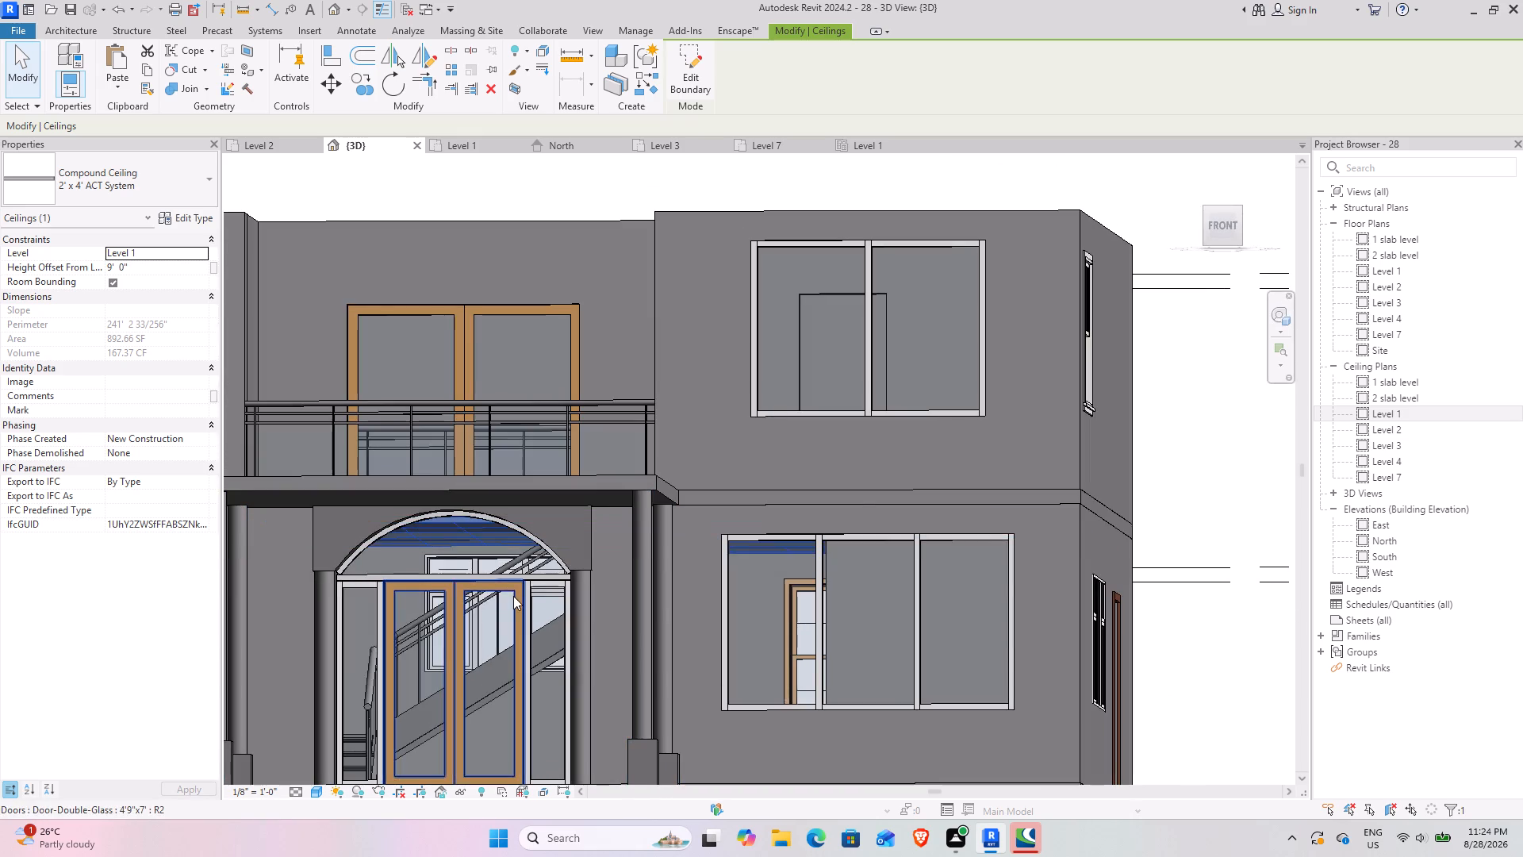
{"action": "middle_click_drag", "start_coordinate": [512, 594], "coordinate": [563, 448]}
{"action": "middle_click_drag", "start_coordinate": [533, 448], "coordinate": [582, 425], "text": "shift"}
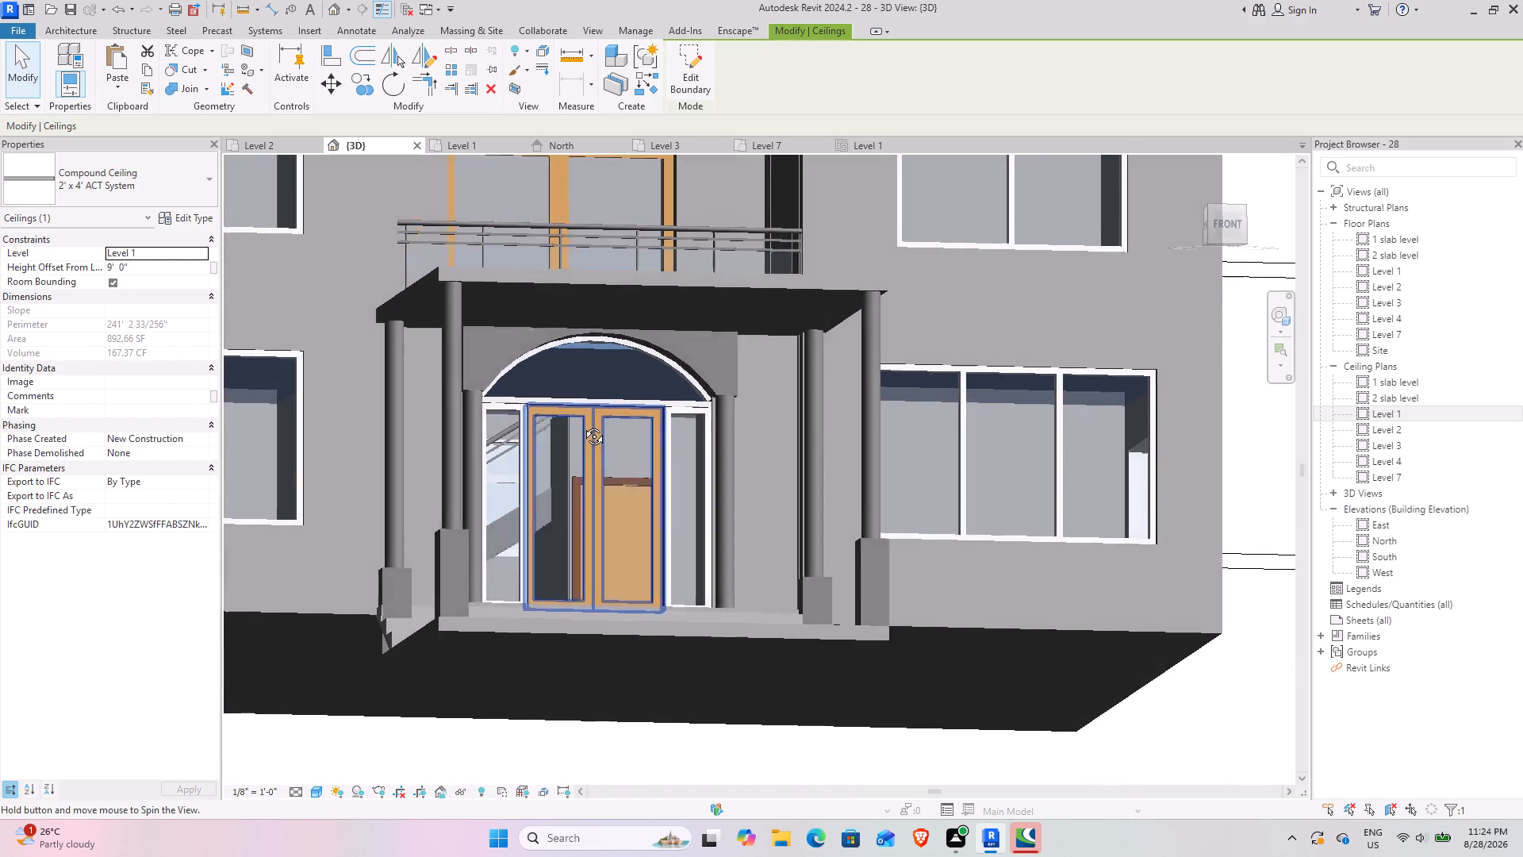
{"action": "middle_click_drag", "start_coordinate": [582, 425], "coordinate": [585, 485], "text": "shift"}
{"action": "middle_click_drag", "start_coordinate": [681, 551], "coordinate": [528, 325]}
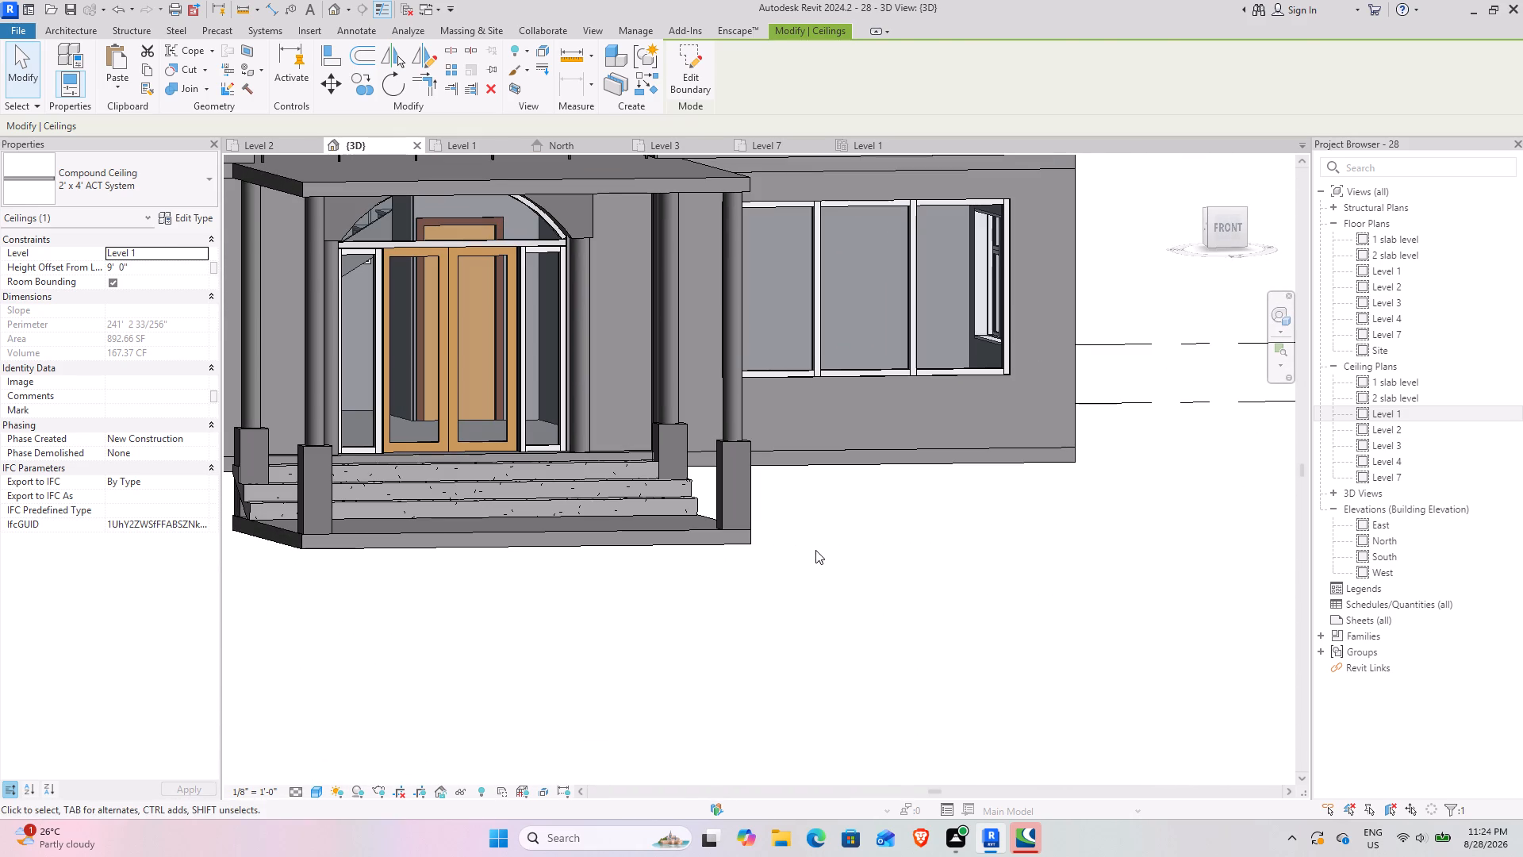
{"action": "left_click", "coordinate": [815, 550]}
{"action": "middle_click_drag", "start_coordinate": [531, 470], "coordinate": [415, 497], "text": "shift"}
{"action": "scroll", "coordinate": [416, 471], "scroll_direction": "down", "scroll_amount": 4}
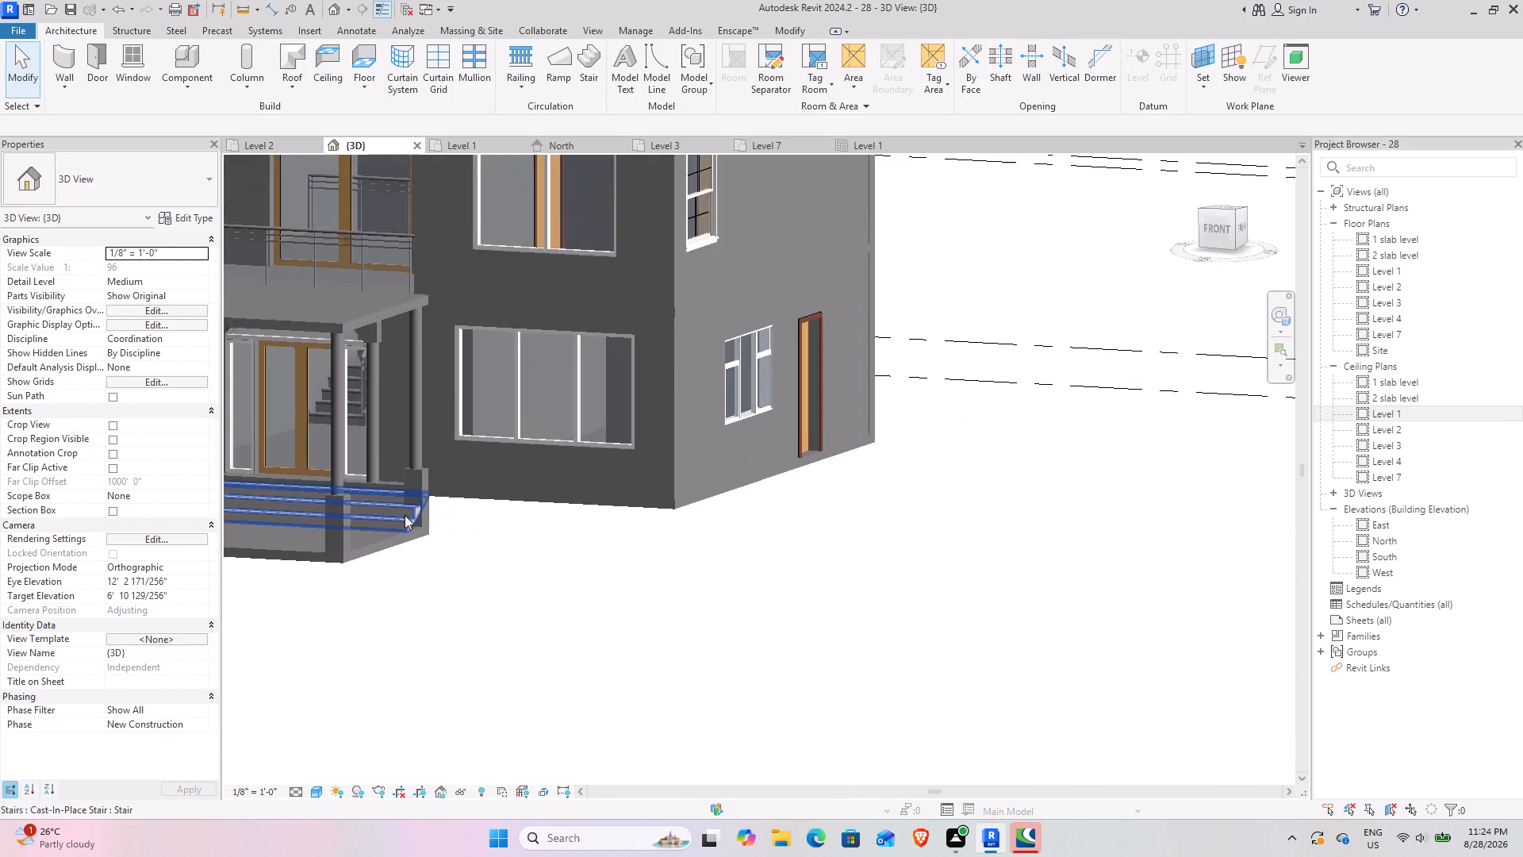
{"action": "middle_click_drag", "start_coordinate": [415, 544], "coordinate": [475, 694]}
{"action": "middle_click_drag", "start_coordinate": [460, 632], "coordinate": [606, 583]}
{"action": "scroll", "coordinate": [543, 435], "scroll_direction": "up", "scroll_amount": 3}
{"action": "middle_click_drag", "start_coordinate": [484, 567], "coordinate": [588, 400], "text": "shift"}
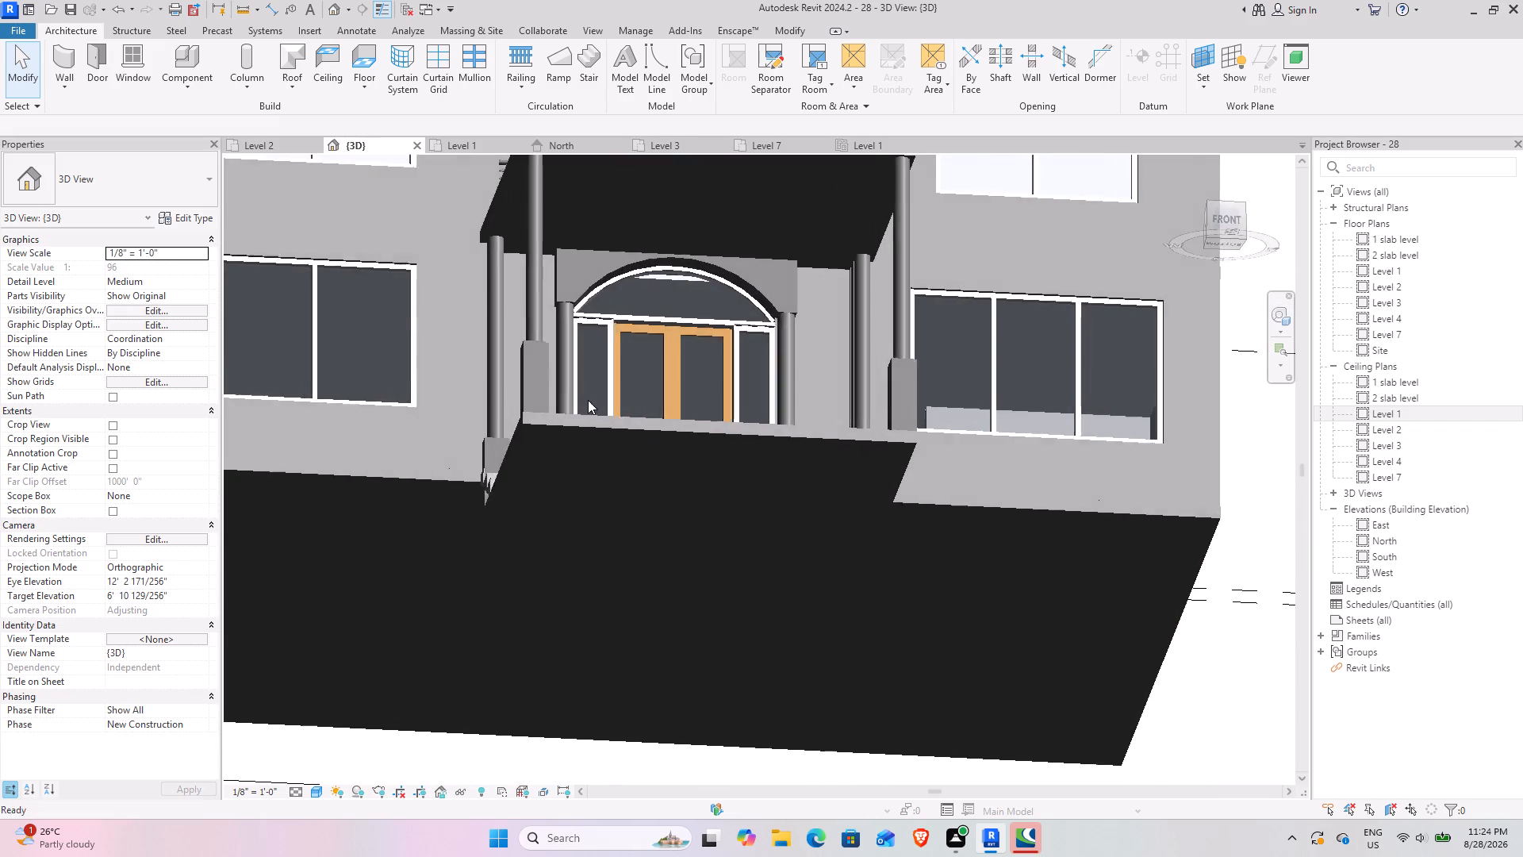
{"action": "middle_click_drag", "start_coordinate": [698, 433], "coordinate": [679, 393]}
{"action": "middle_click_drag", "start_coordinate": [686, 402], "coordinate": [683, 491], "text": "shift"}
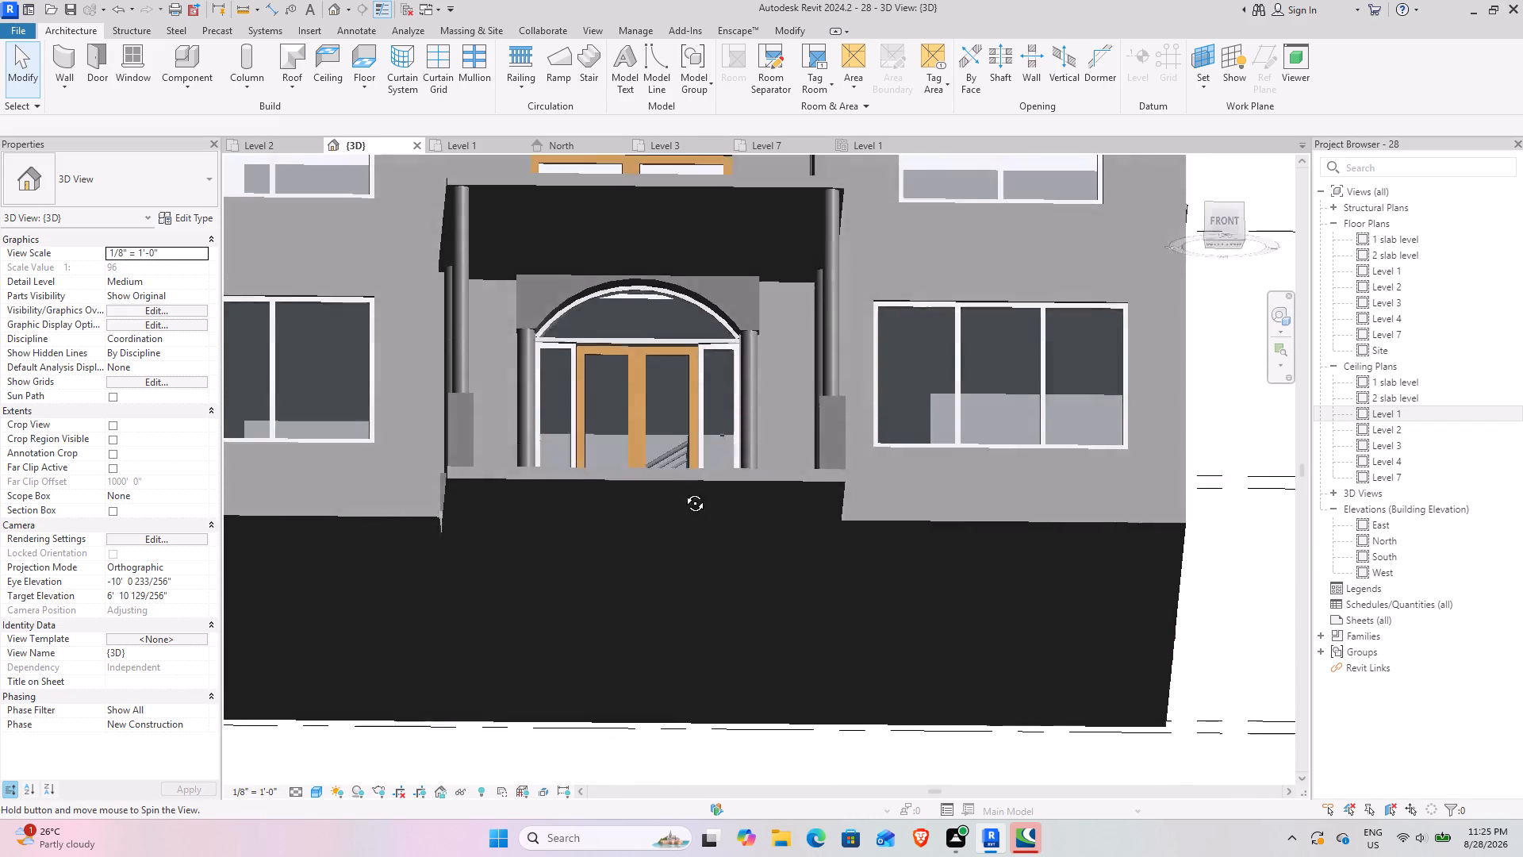
{"action": "middle_click_drag", "start_coordinate": [683, 491], "coordinate": [715, 702], "text": "shift"}
{"action": "middle_click_drag", "start_coordinate": [716, 575], "coordinate": [658, 393]}
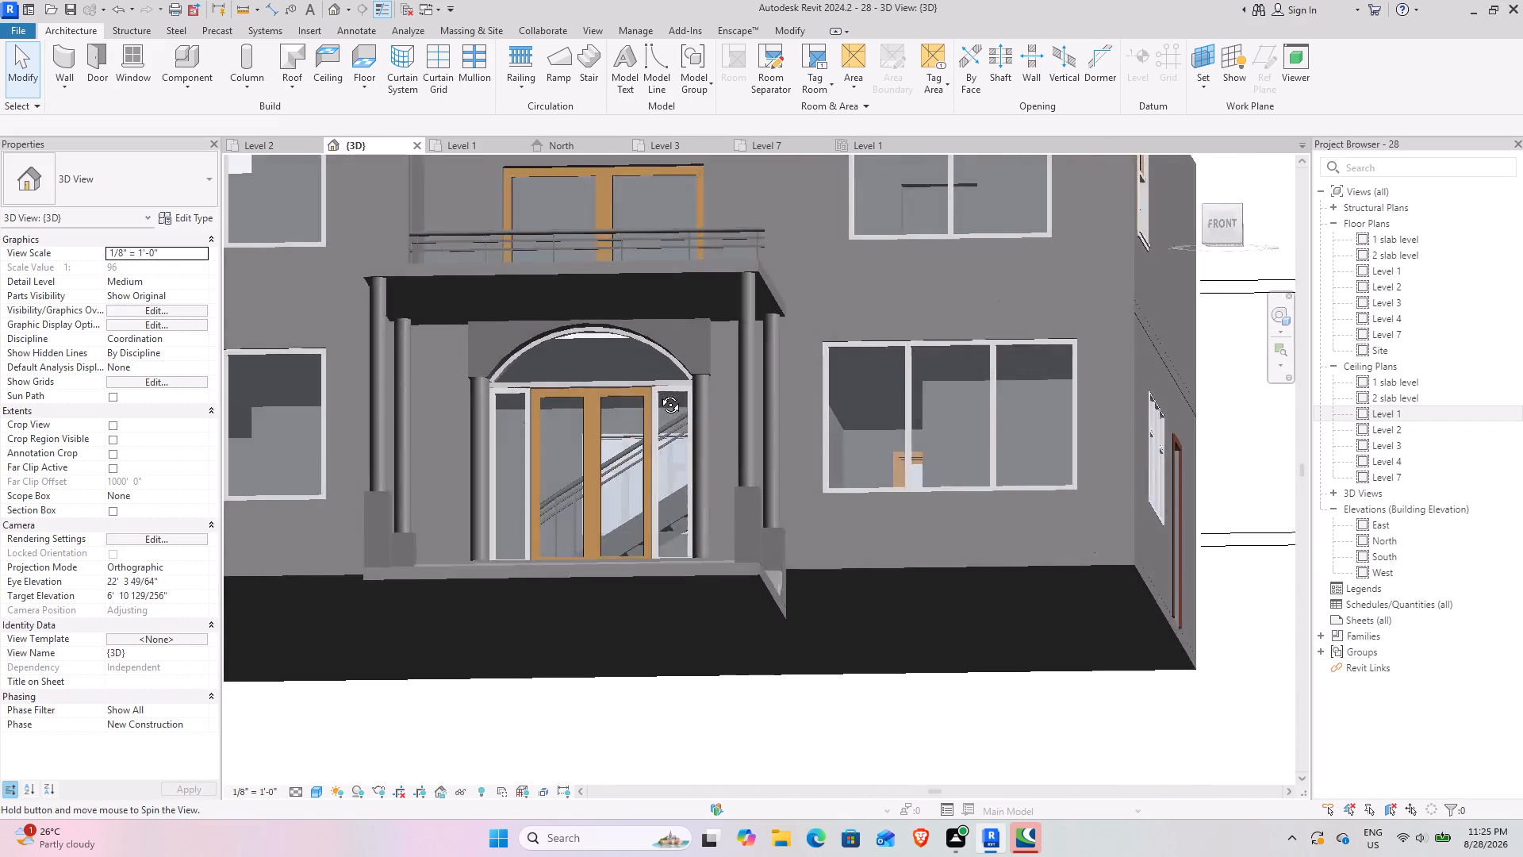
{"action": "middle_click_drag", "start_coordinate": [658, 393], "coordinate": [665, 405]}
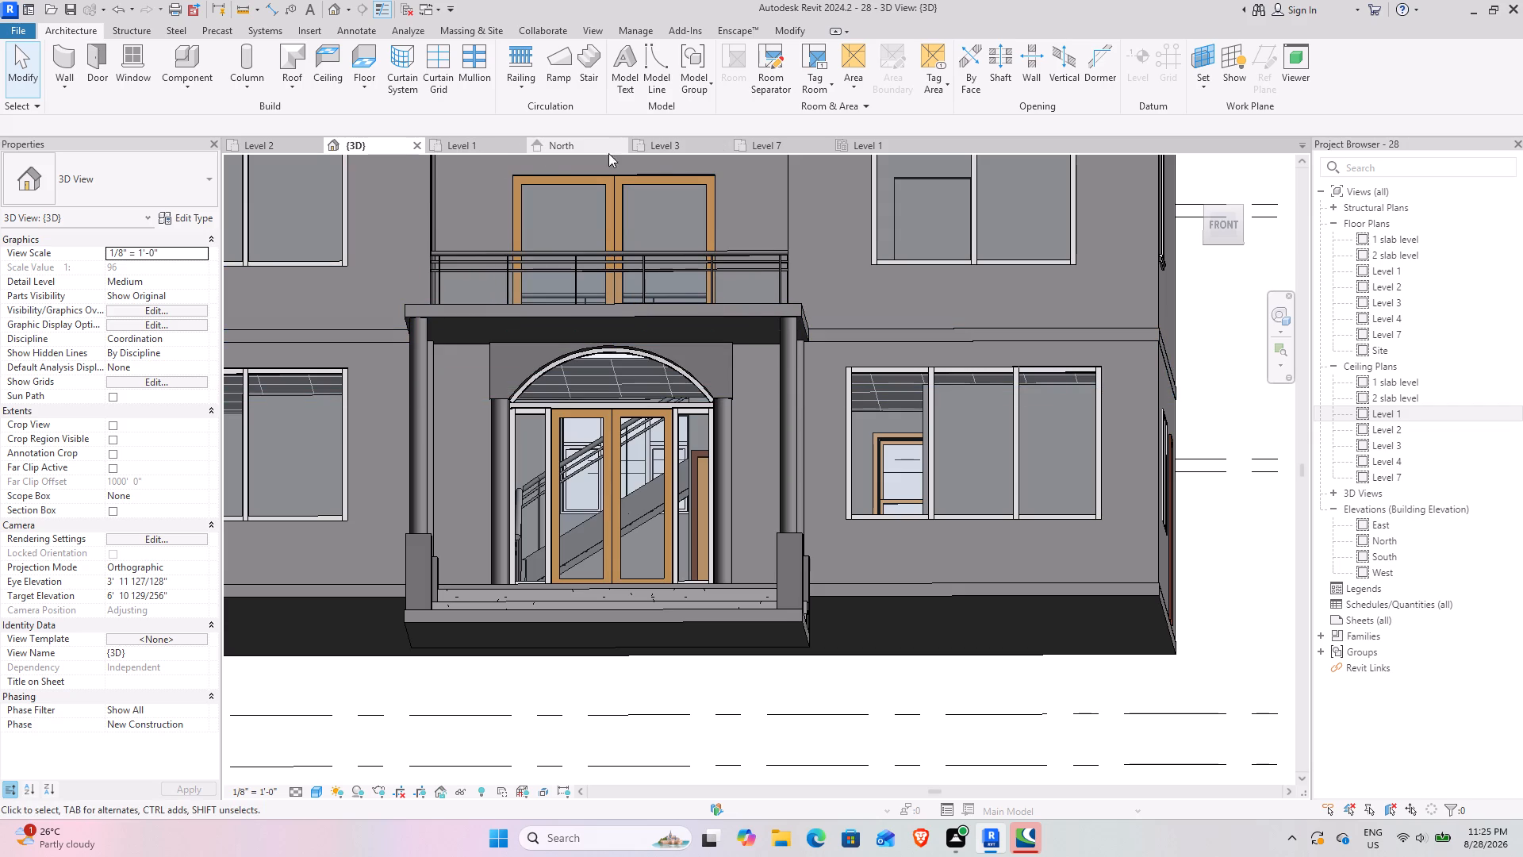
Set the height offset of the Level 1 ACT ceiling to 9' 3" in the Level 1 ceiling plan.
{"action": "left_click", "coordinate": [861, 152]}
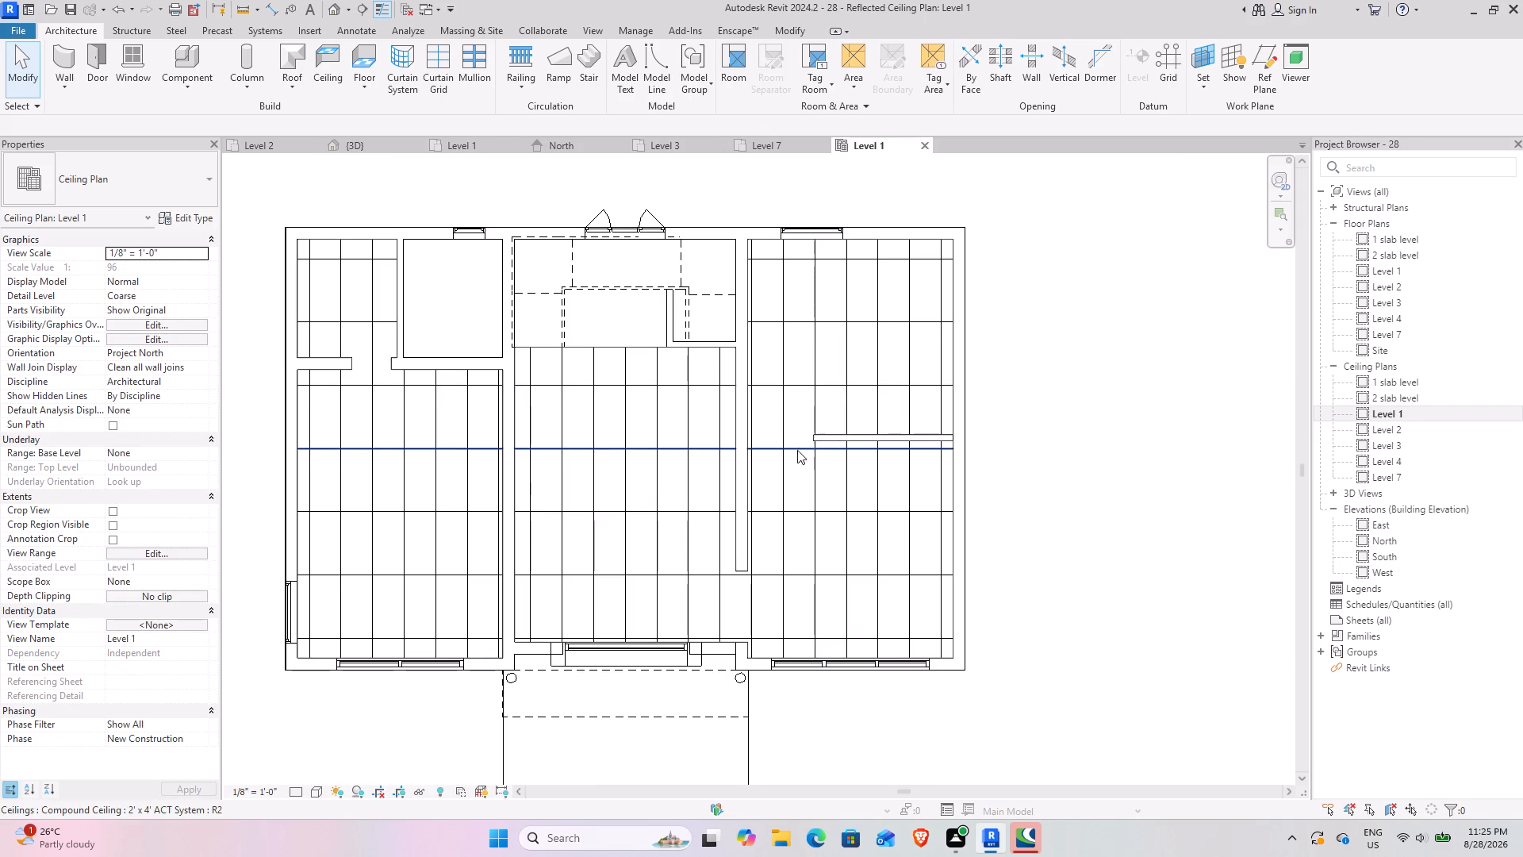
{"action": "left_click", "coordinate": [811, 385]}
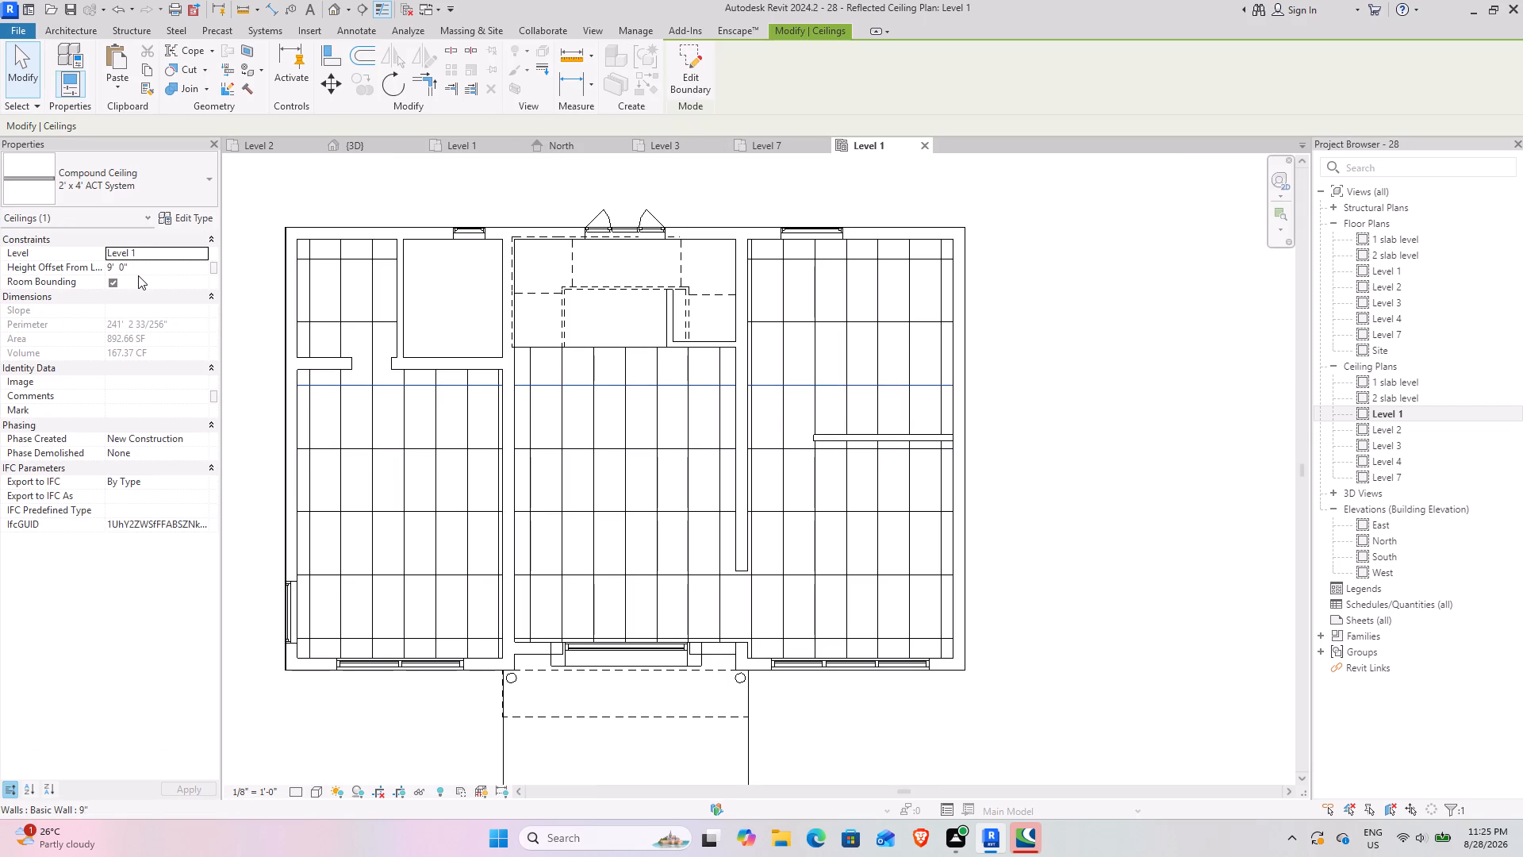
{"action": "left_click", "coordinate": [433, 523]}
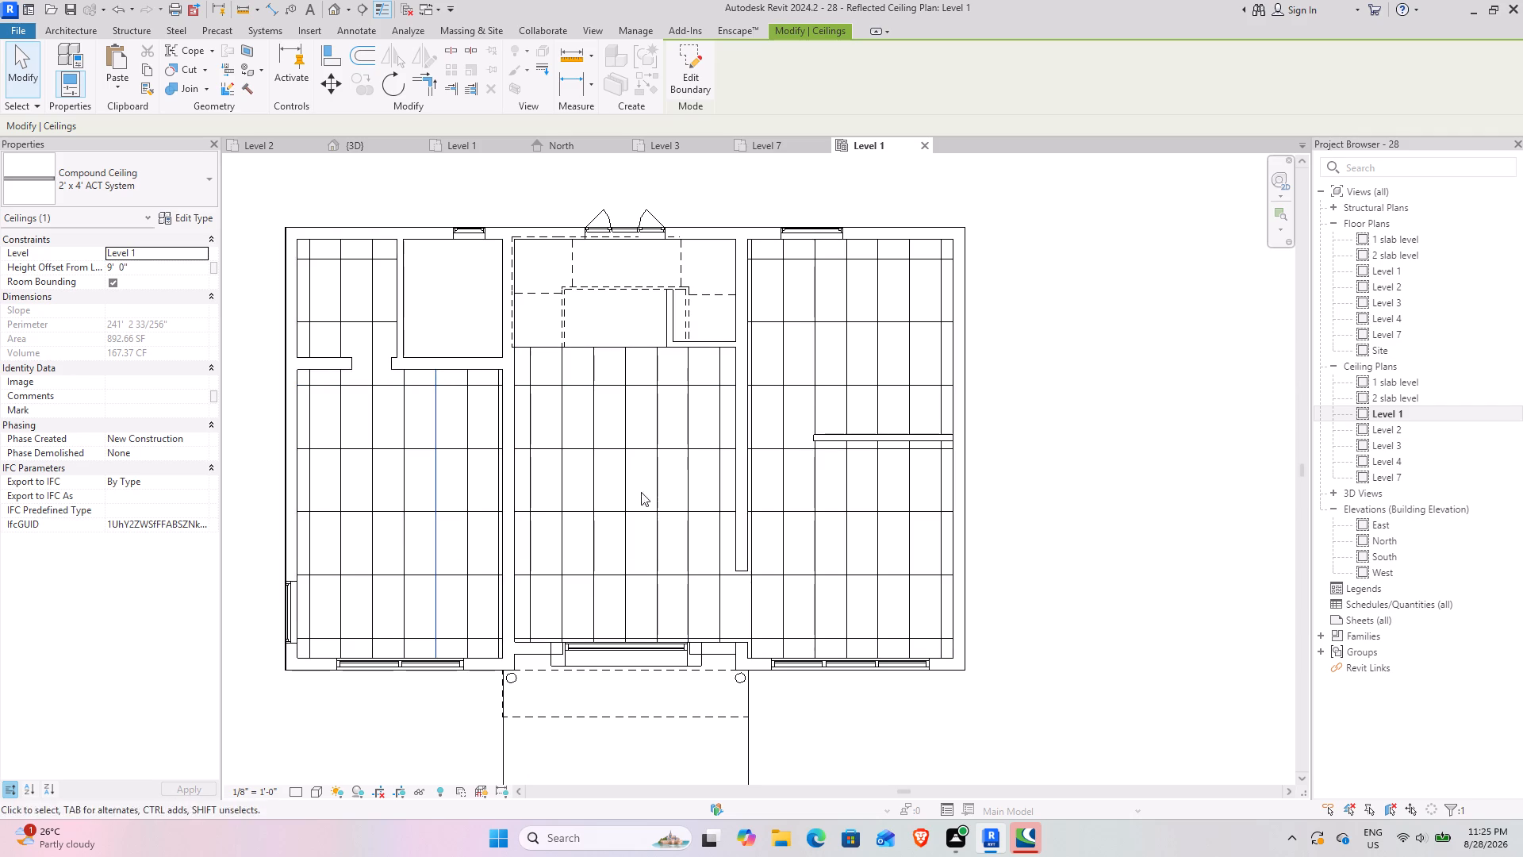
{"action": "left_click", "coordinate": [187, 271]}
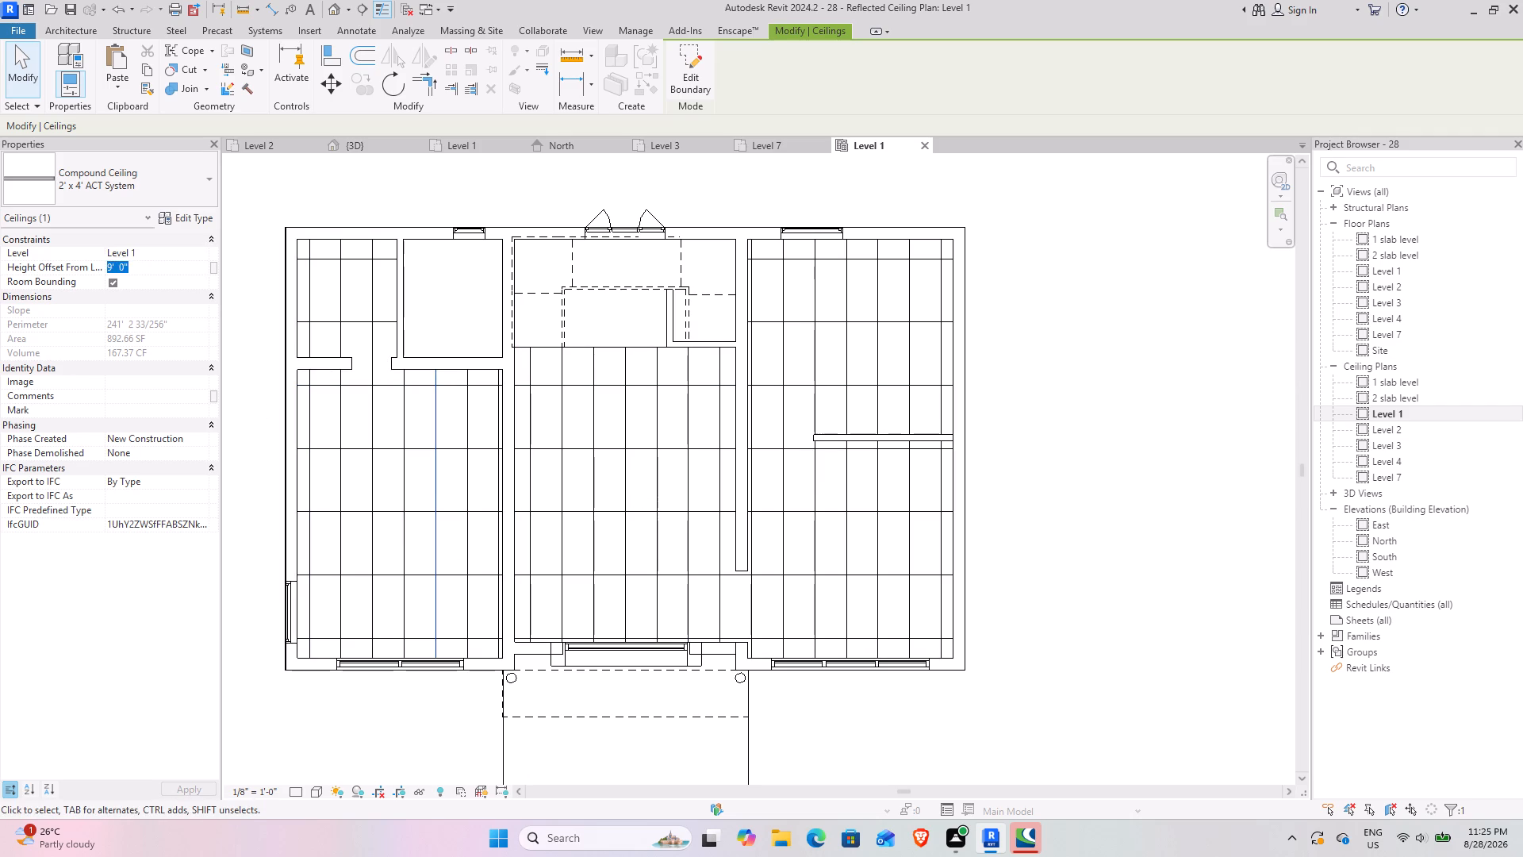
{"action": "key", "text": "9"}
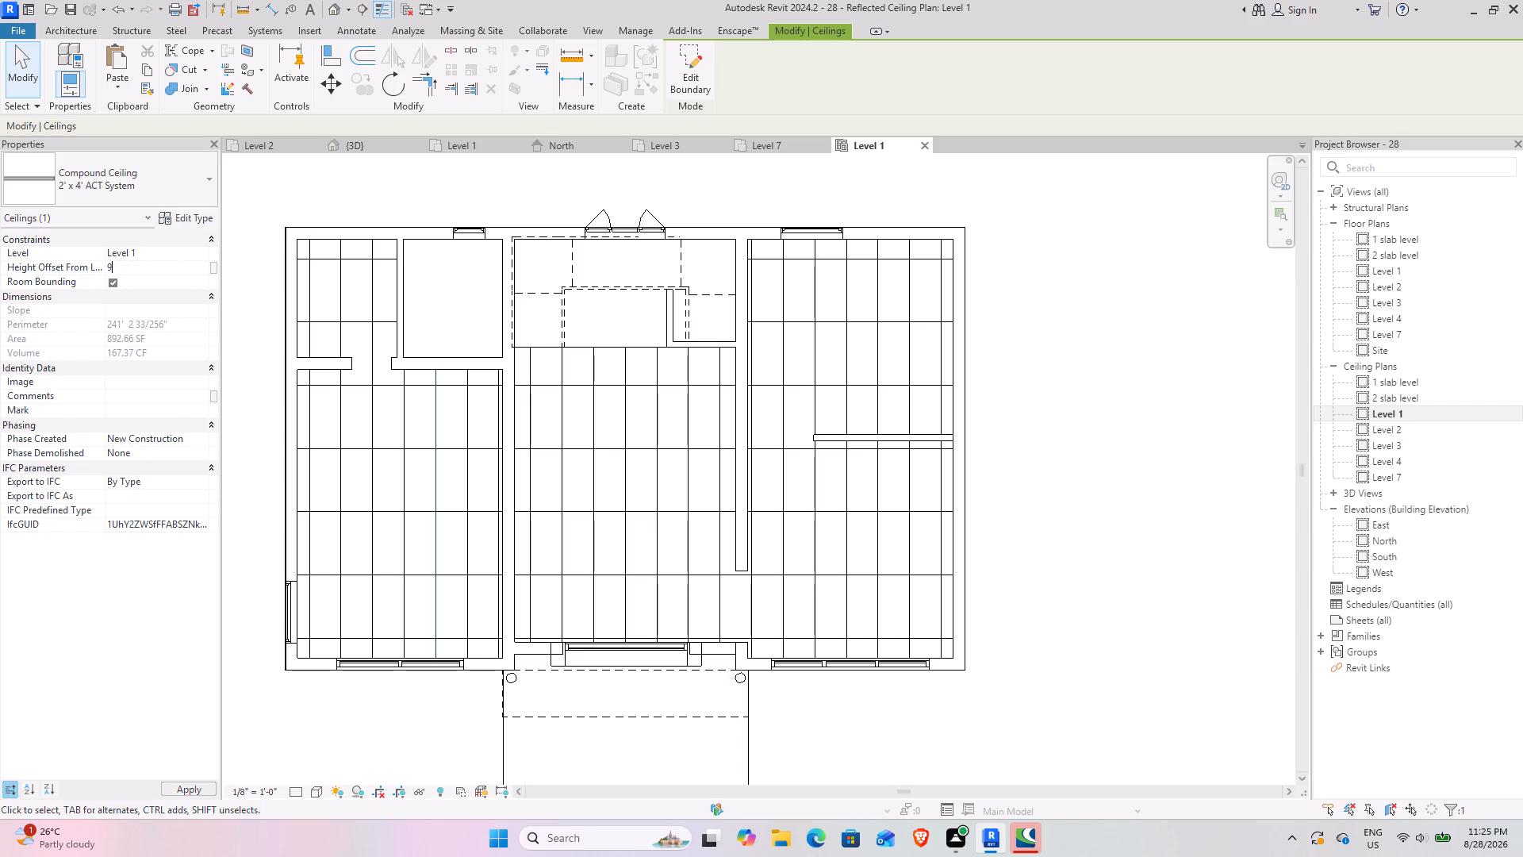
{"action": "key", "text": "3"}
{"action": "key", "text": "BackSpace"}
{"action": "key", "text": "apostrophe"}
{"action": "key", "text": "3"}
{"action": "key", "text": "Return"}
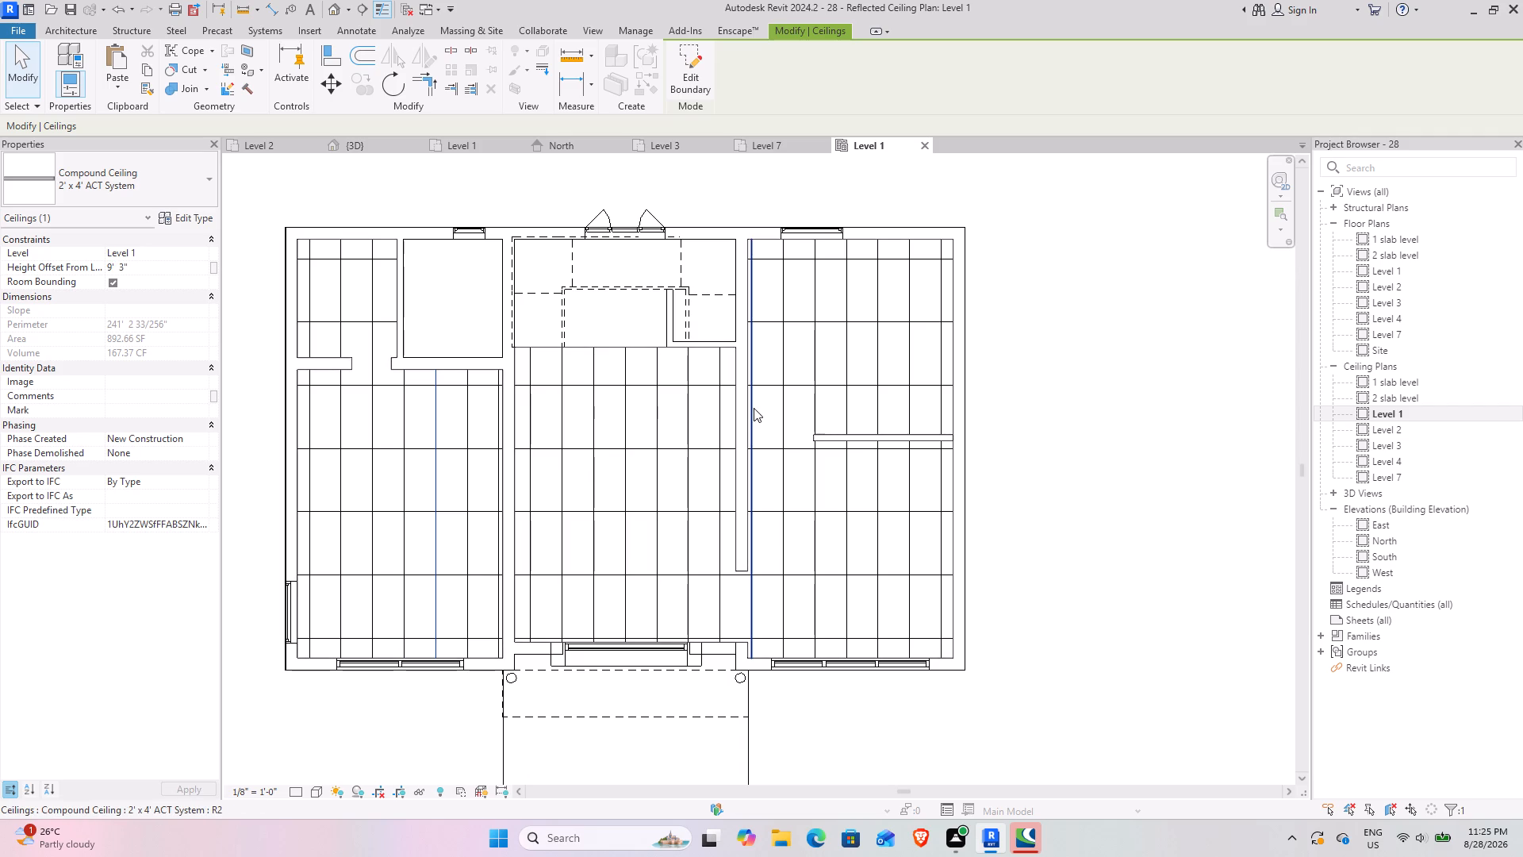
{"action": "left_click", "coordinate": [696, 415]}
{"action": "left_click", "coordinate": [823, 357]}
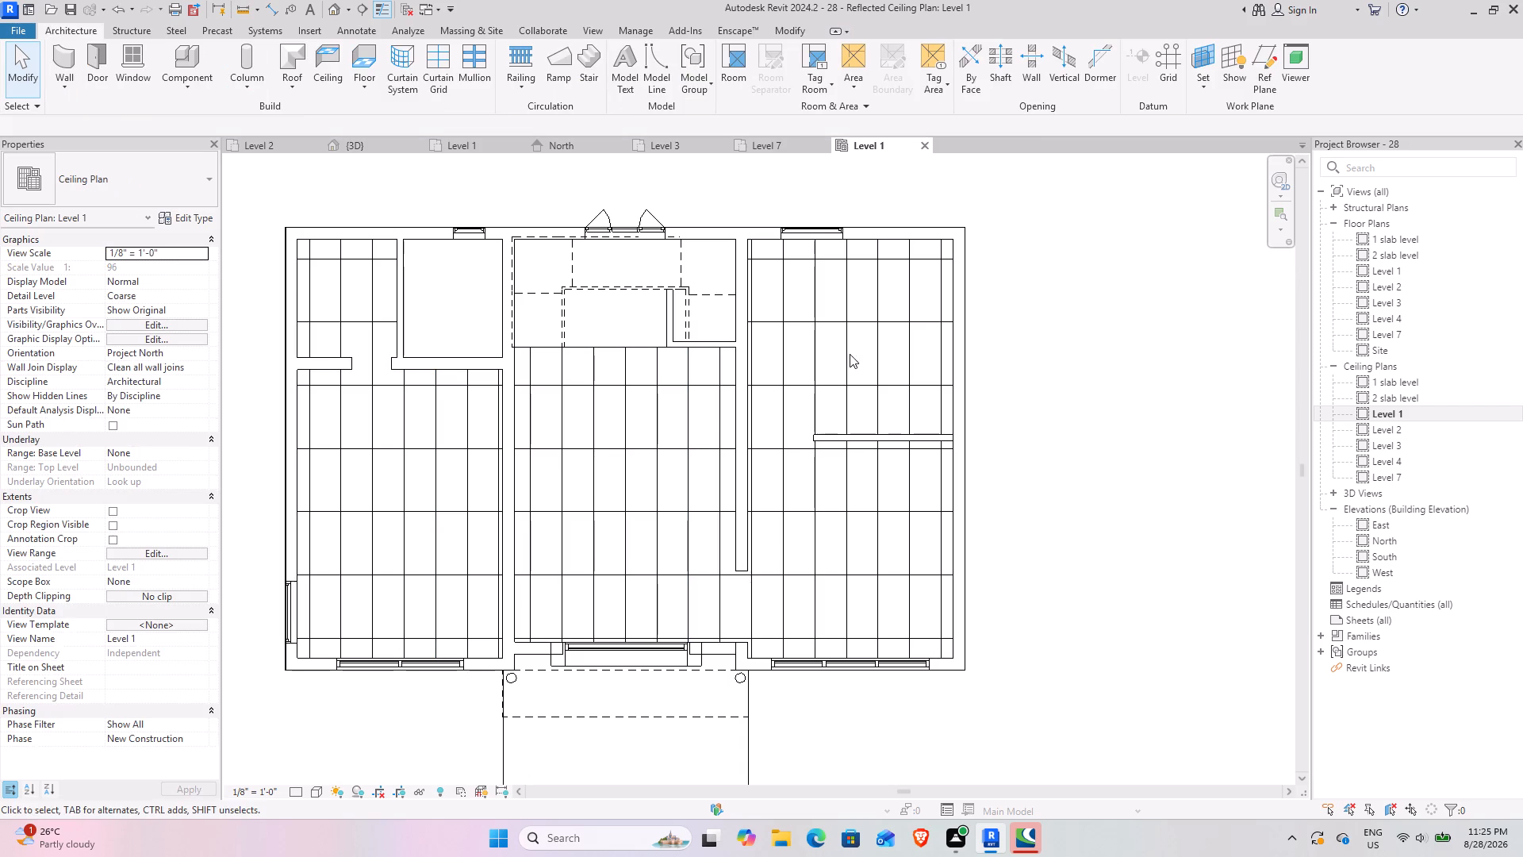
Examine the Level 1 ceiling and the villa's exterior in the 3D view from the front, both sides and above.
{"action": "left_click", "coordinate": [820, 363]}
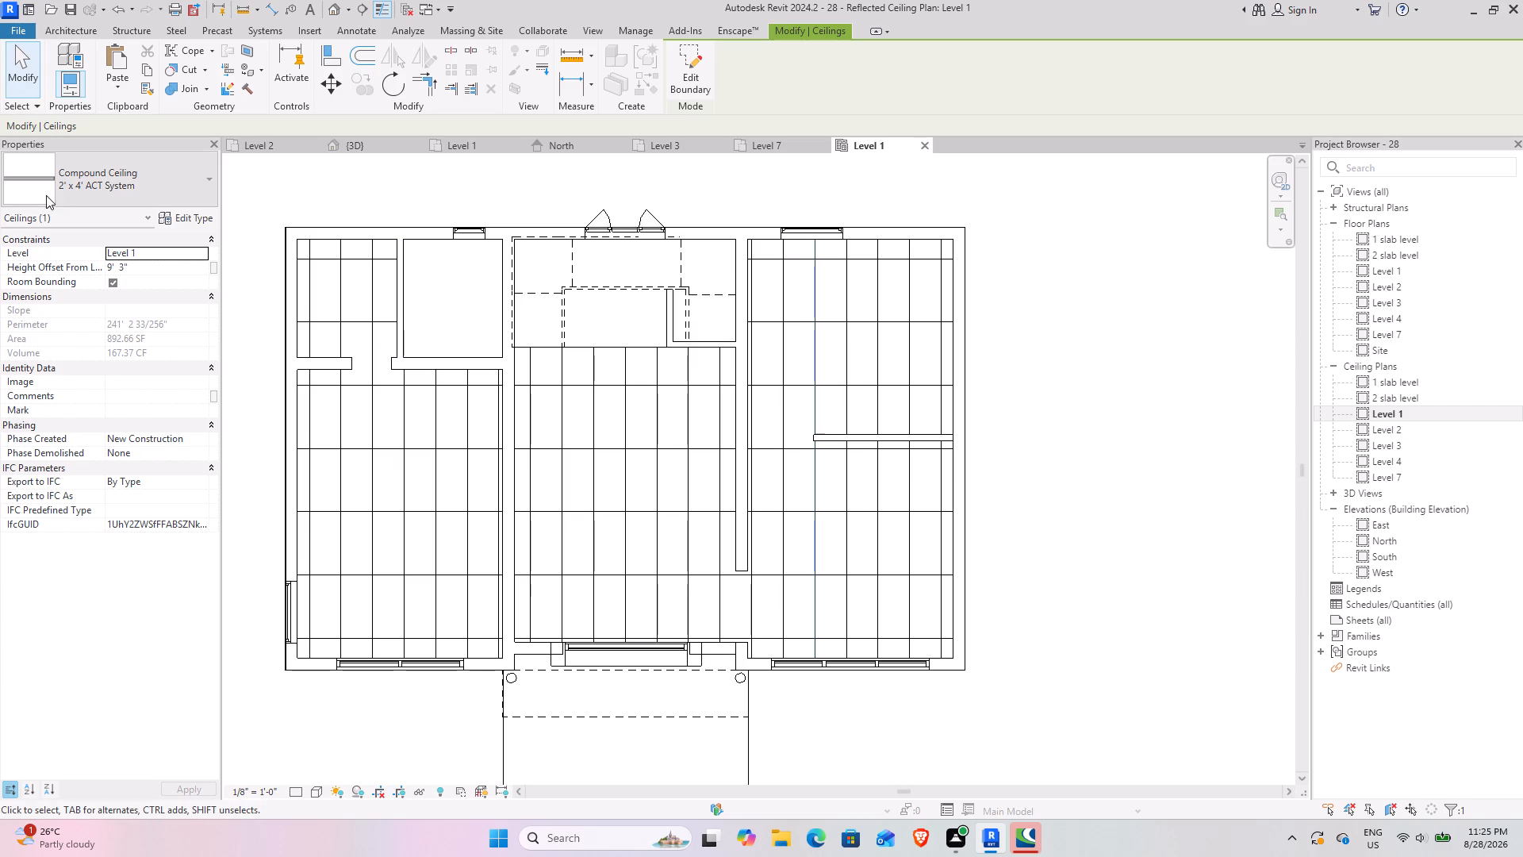
{"action": "left_click", "coordinate": [366, 145]}
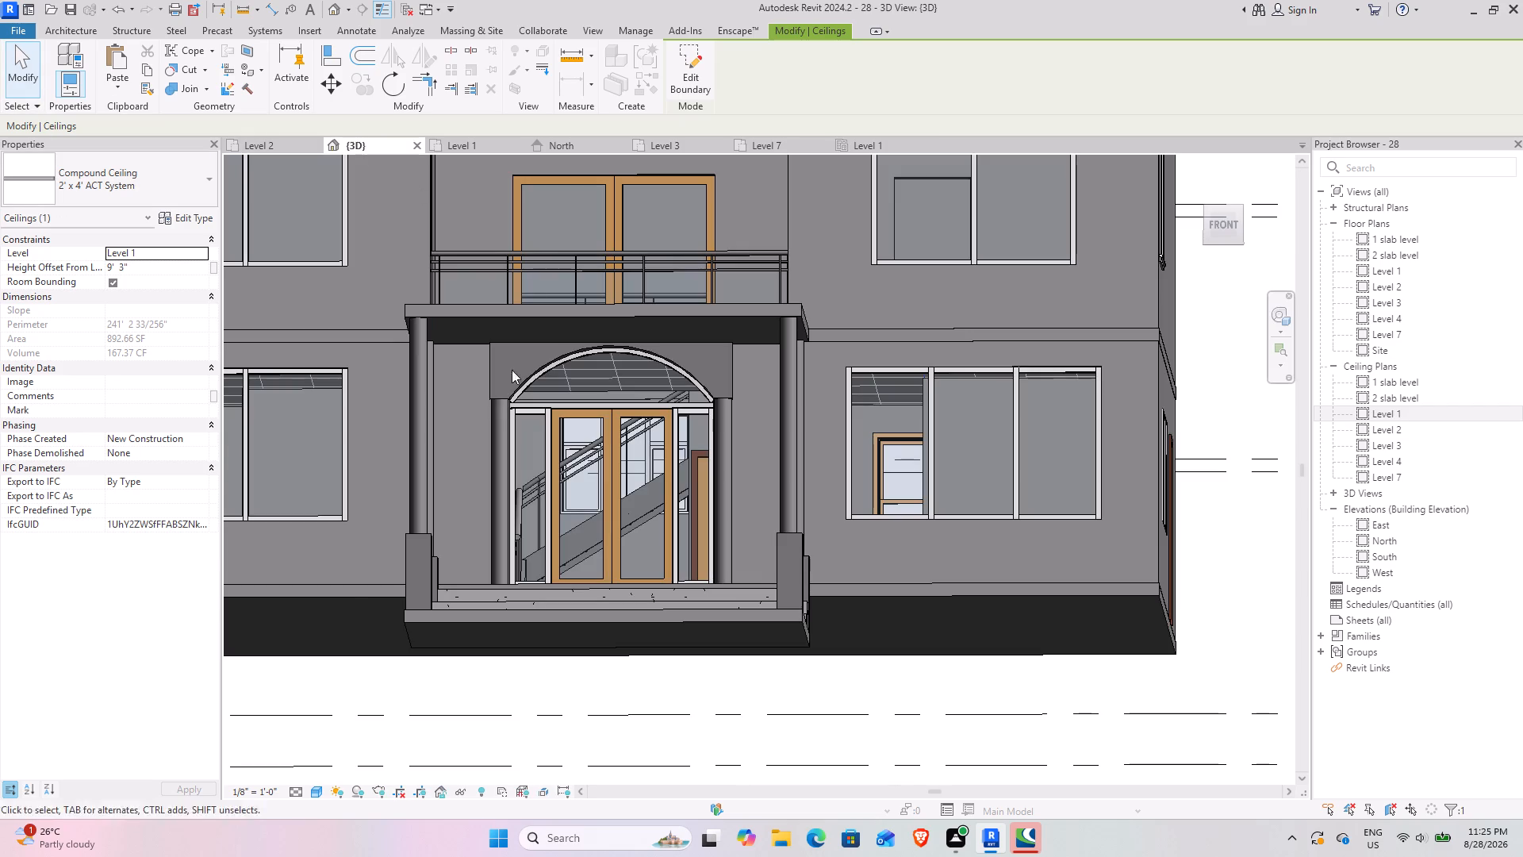
{"action": "middle_click_drag", "start_coordinate": [547, 663], "coordinate": [597, 714], "text": "shift"}
{"action": "left_click", "coordinate": [1083, 686]}
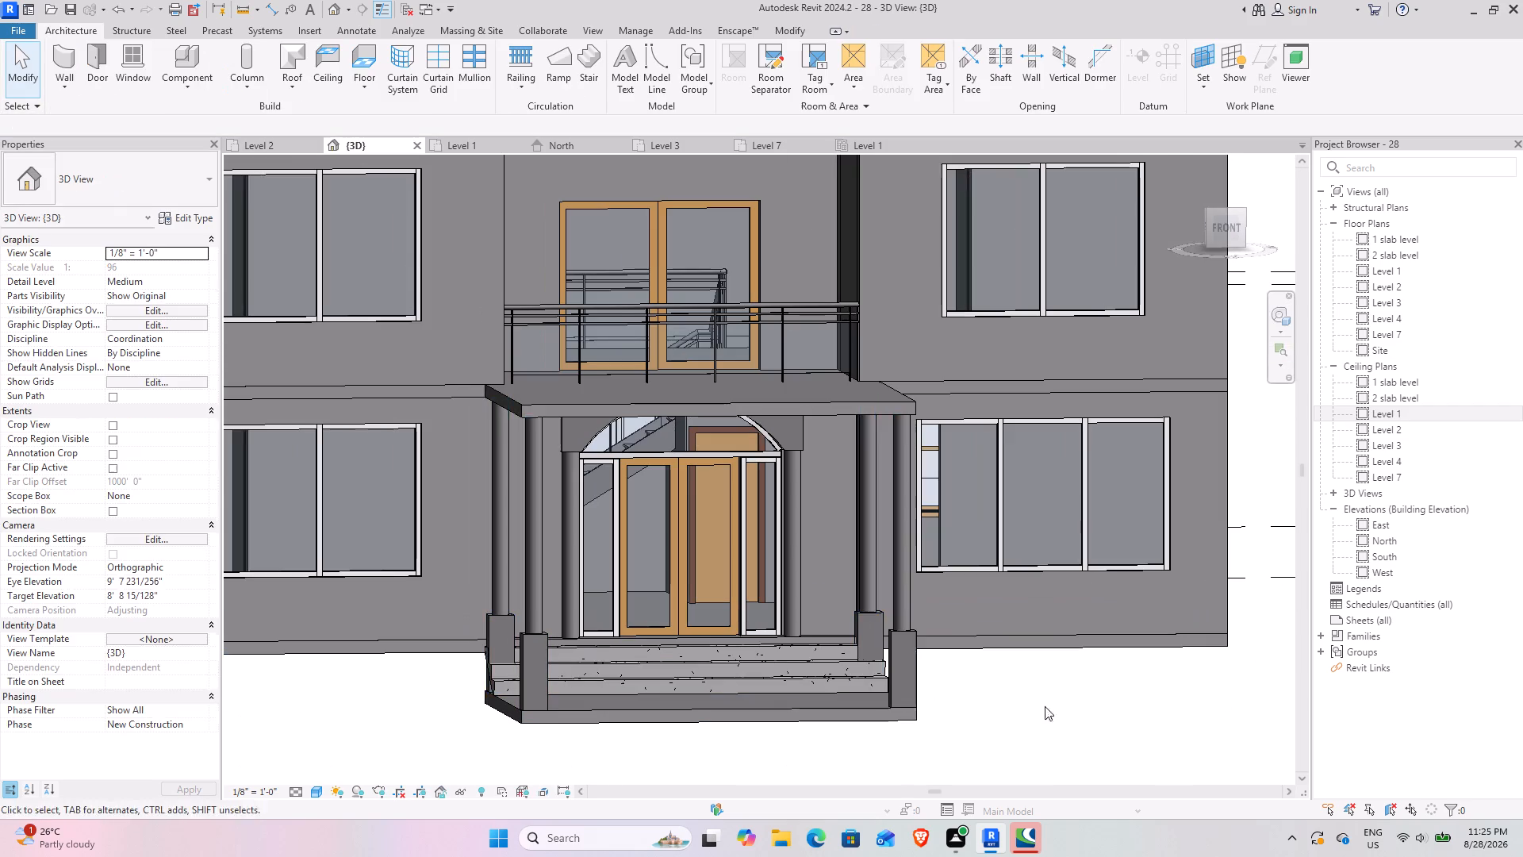
{"action": "middle_click_drag", "start_coordinate": [870, 703], "coordinate": [723, 617]}
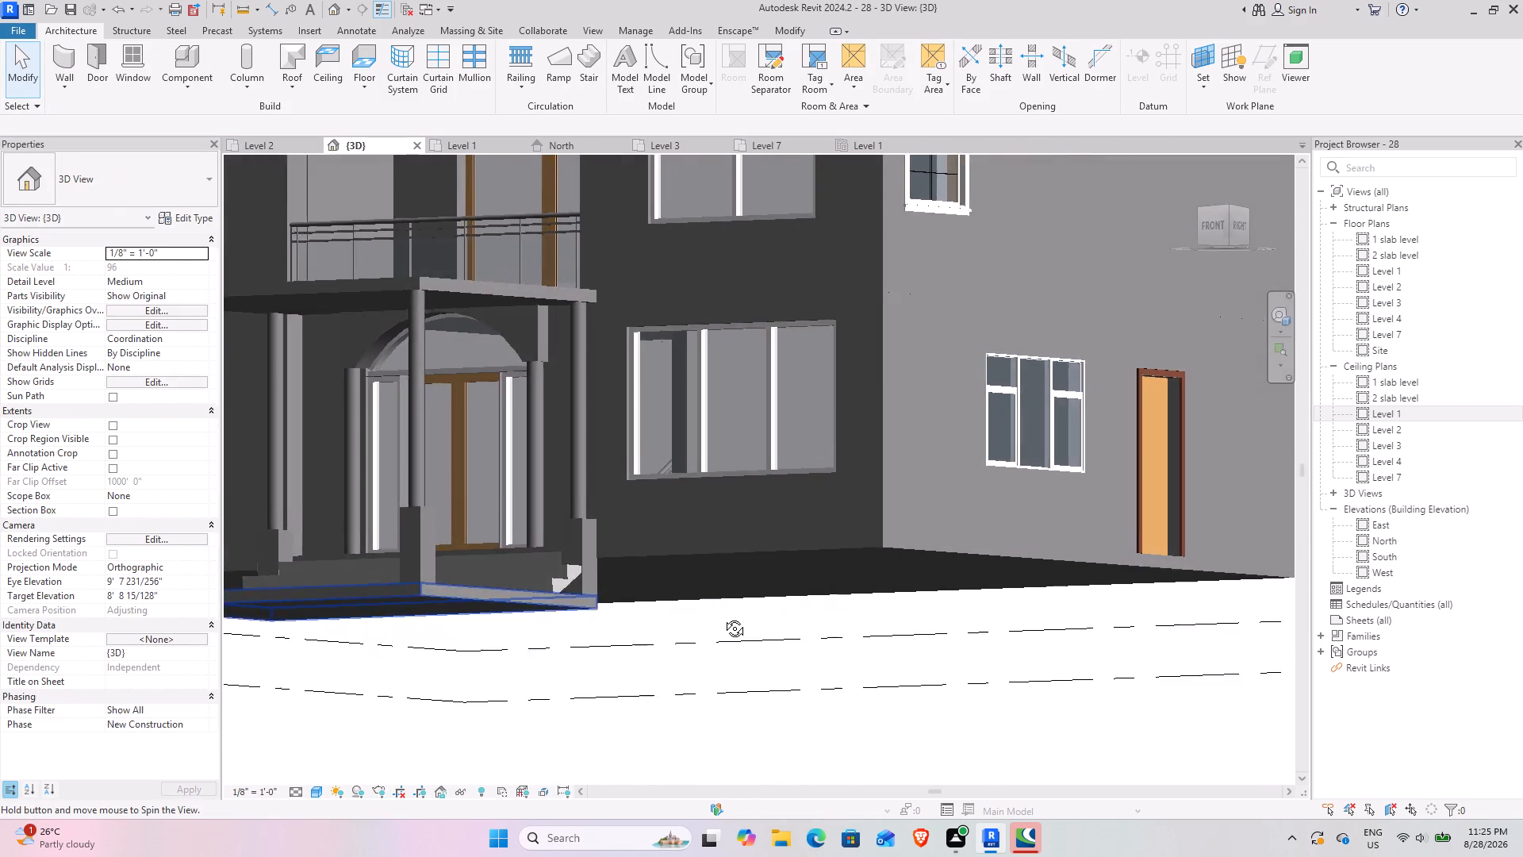
{"action": "middle_click_drag", "start_coordinate": [723, 617], "coordinate": [767, 634]}
{"action": "scroll", "coordinate": [776, 646], "scroll_direction": "down", "scroll_amount": 3}
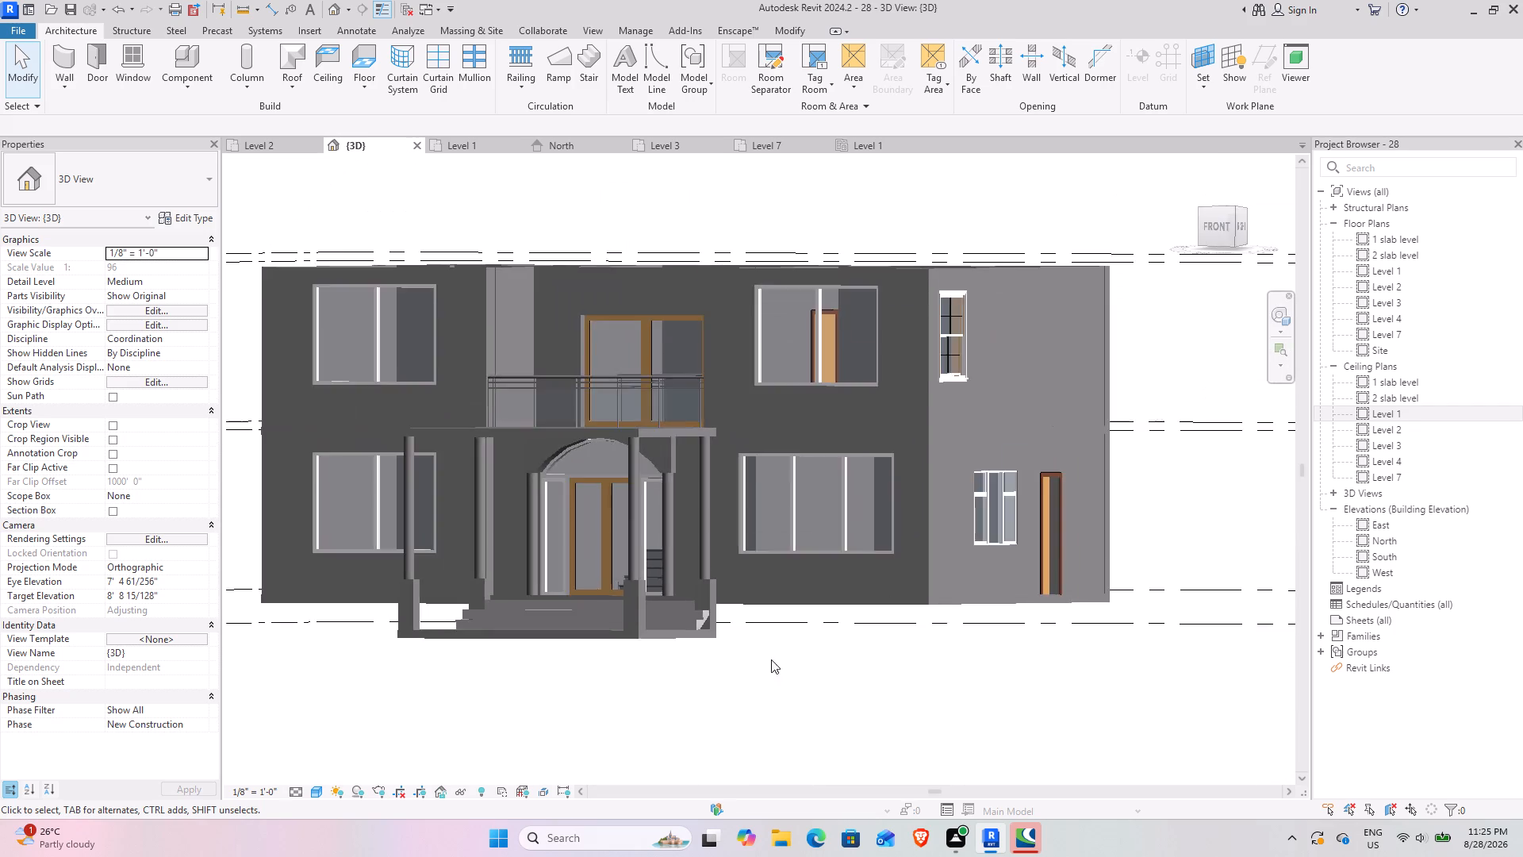
{"action": "middle_click_drag", "start_coordinate": [644, 652], "coordinate": [815, 642], "text": "shift"}
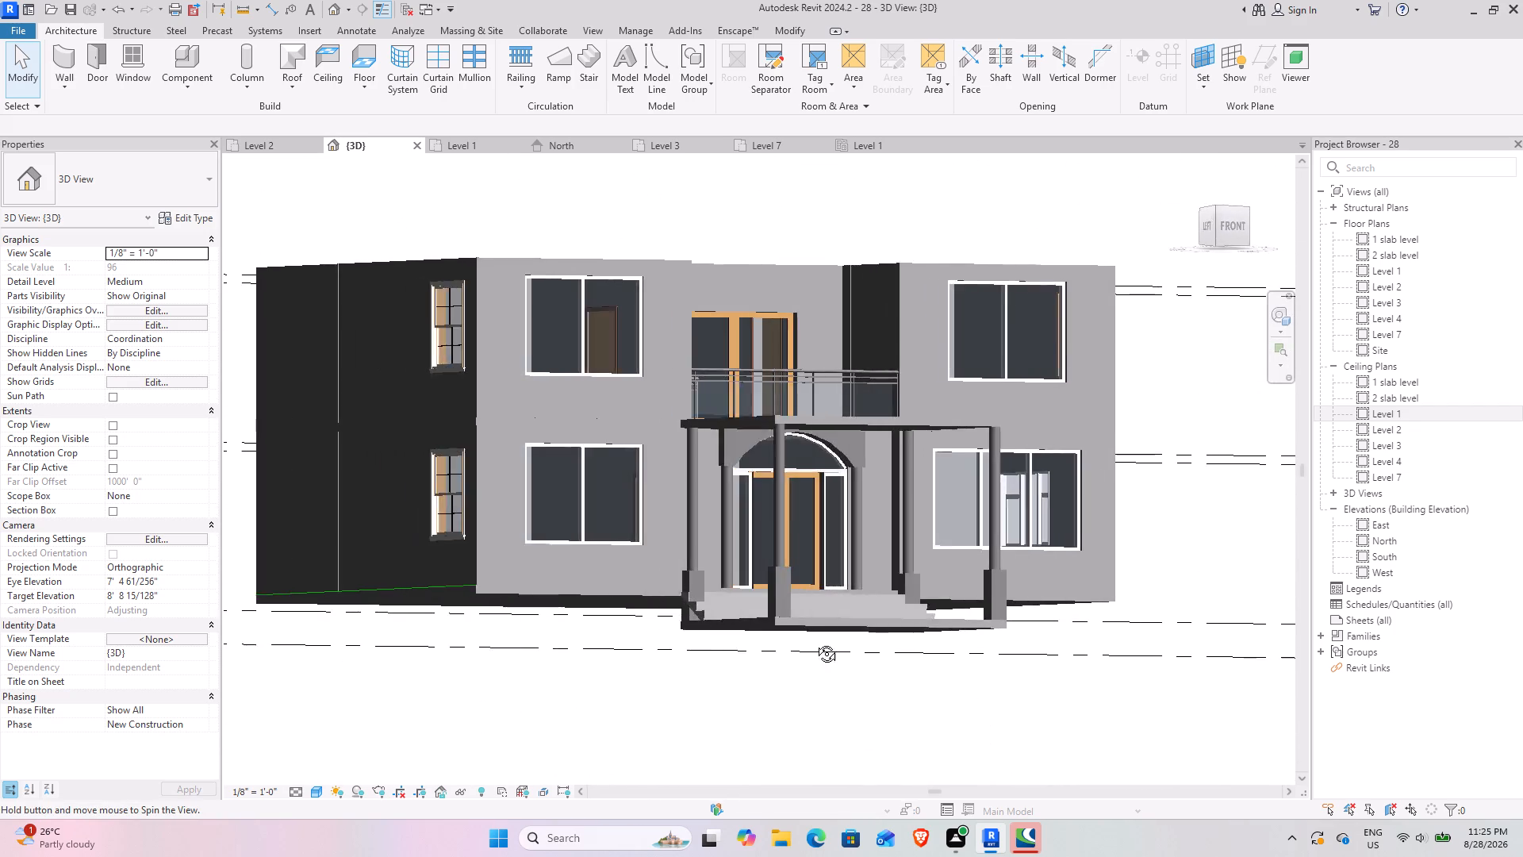
{"action": "middle_click_drag", "start_coordinate": [815, 642], "coordinate": [704, 728], "text": "shift"}
{"action": "middle_click_drag", "start_coordinate": [699, 723], "coordinate": [777, 619]}
{"action": "middle_click_drag", "start_coordinate": [777, 618], "coordinate": [795, 677], "text": "shift"}
{"action": "middle_click_drag", "start_coordinate": [715, 629], "coordinate": [441, 756]}
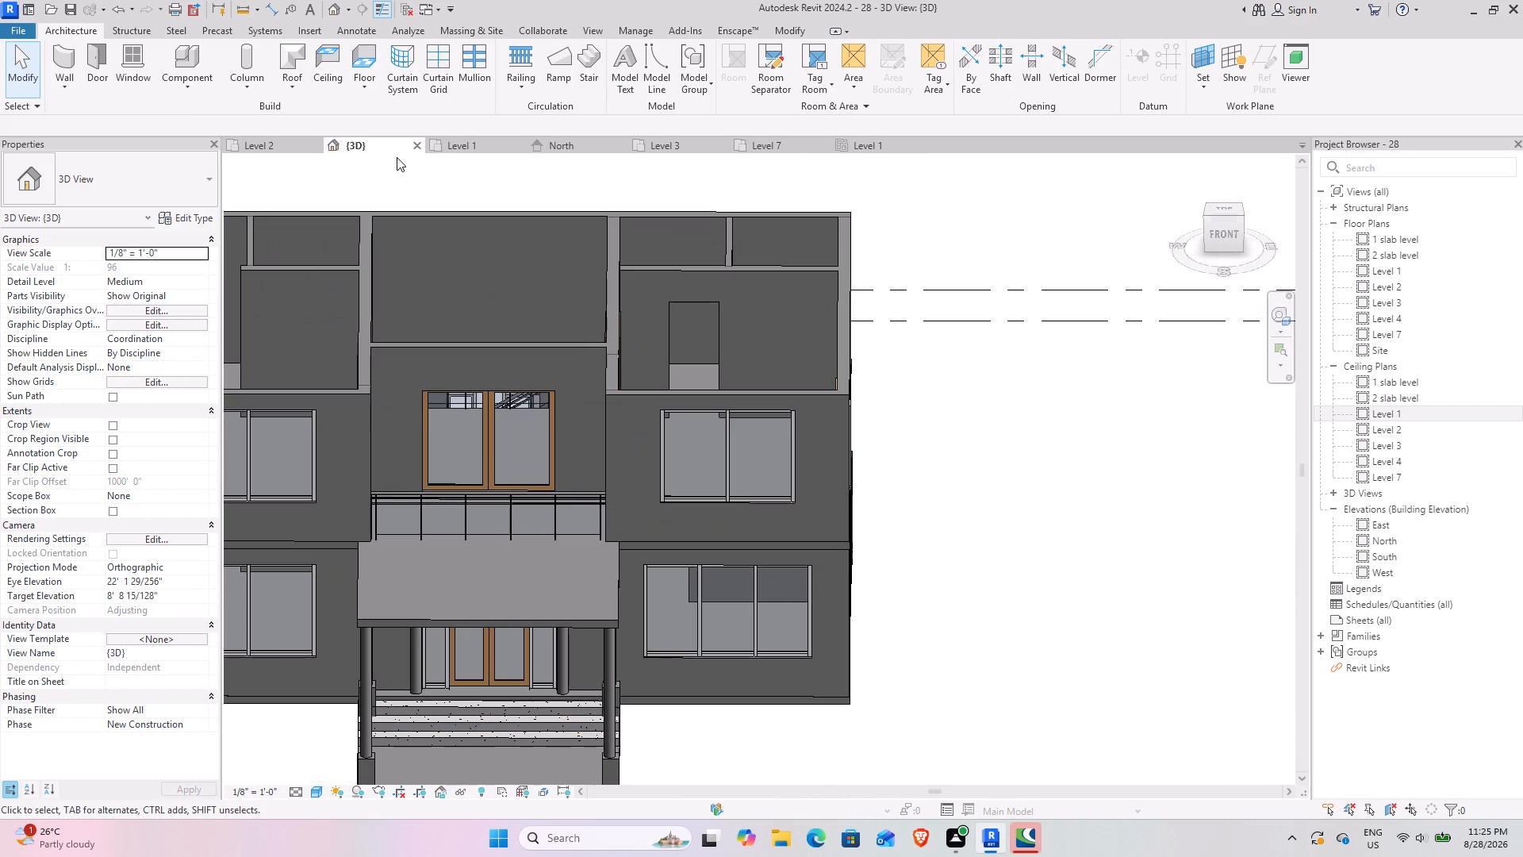
Place automatic 2' x 4' ACT System ceilings, 9' above Level 2, in Bed Room-3, its dress room and the family lounge and stair bay.
{"action": "left_click", "coordinate": [255, 144]}
{"action": "scroll", "coordinate": [510, 334], "scroll_direction": "down", "scroll_amount": 2}
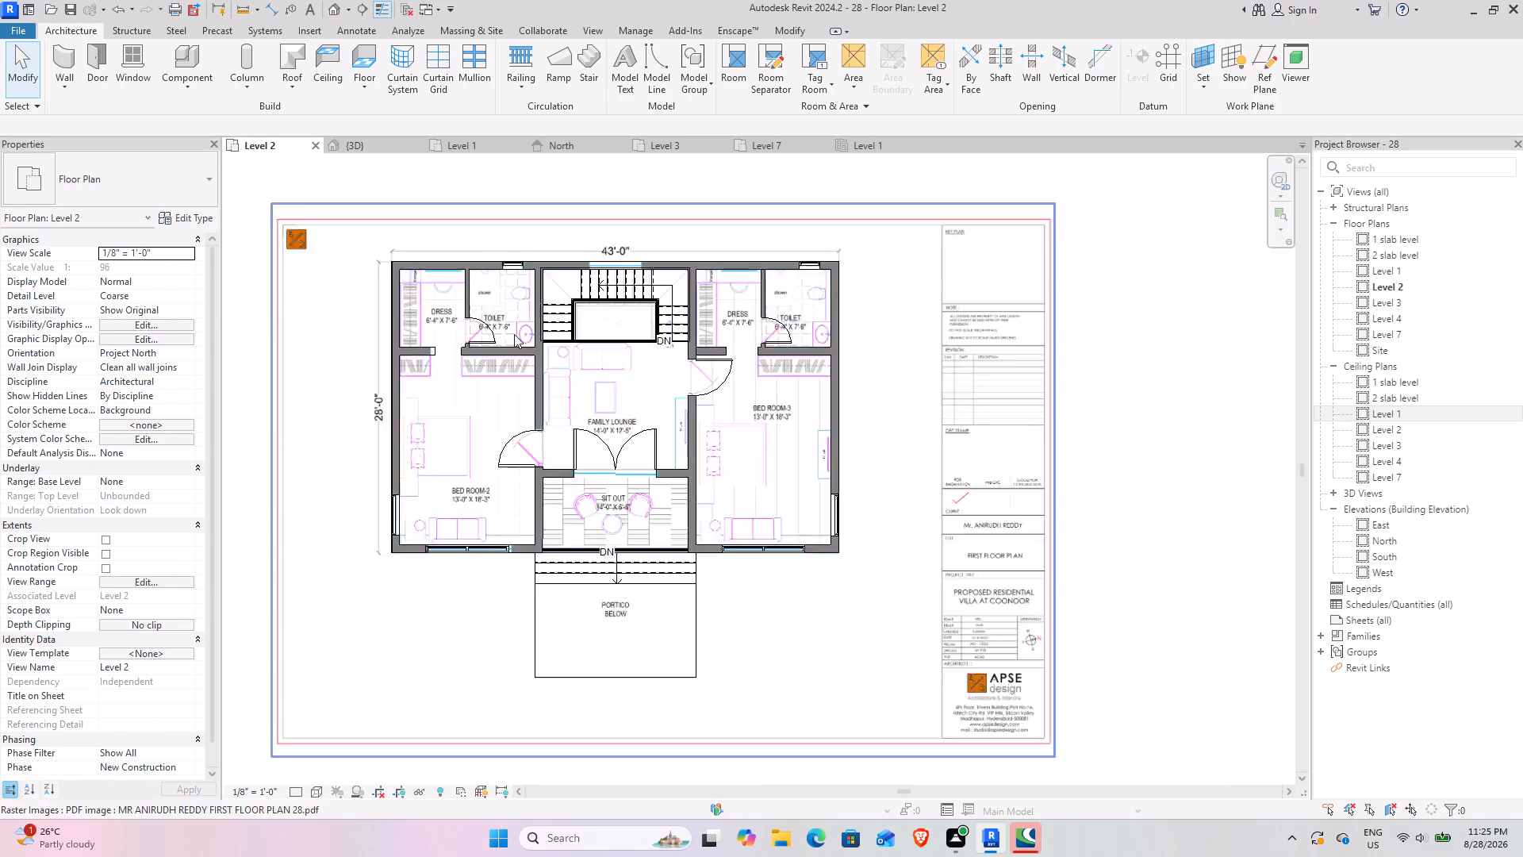
{"action": "scroll", "coordinate": [514, 334], "scroll_direction": "down", "scroll_amount": 1}
{"action": "scroll", "coordinate": [533, 335], "scroll_direction": "up", "scroll_amount": 5}
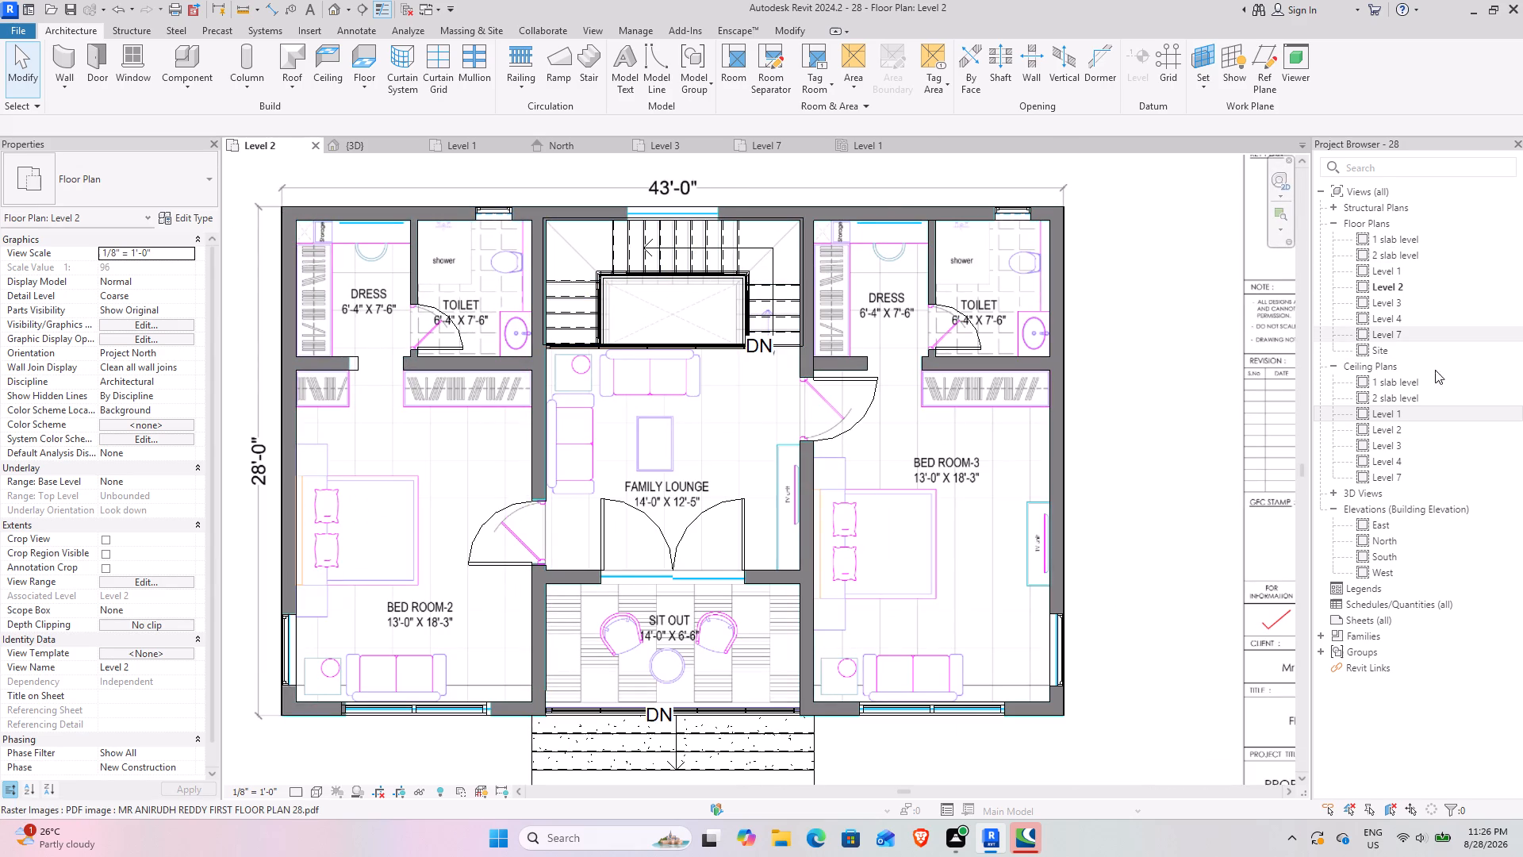
{"action": "double_click", "coordinate": [1402, 433]}
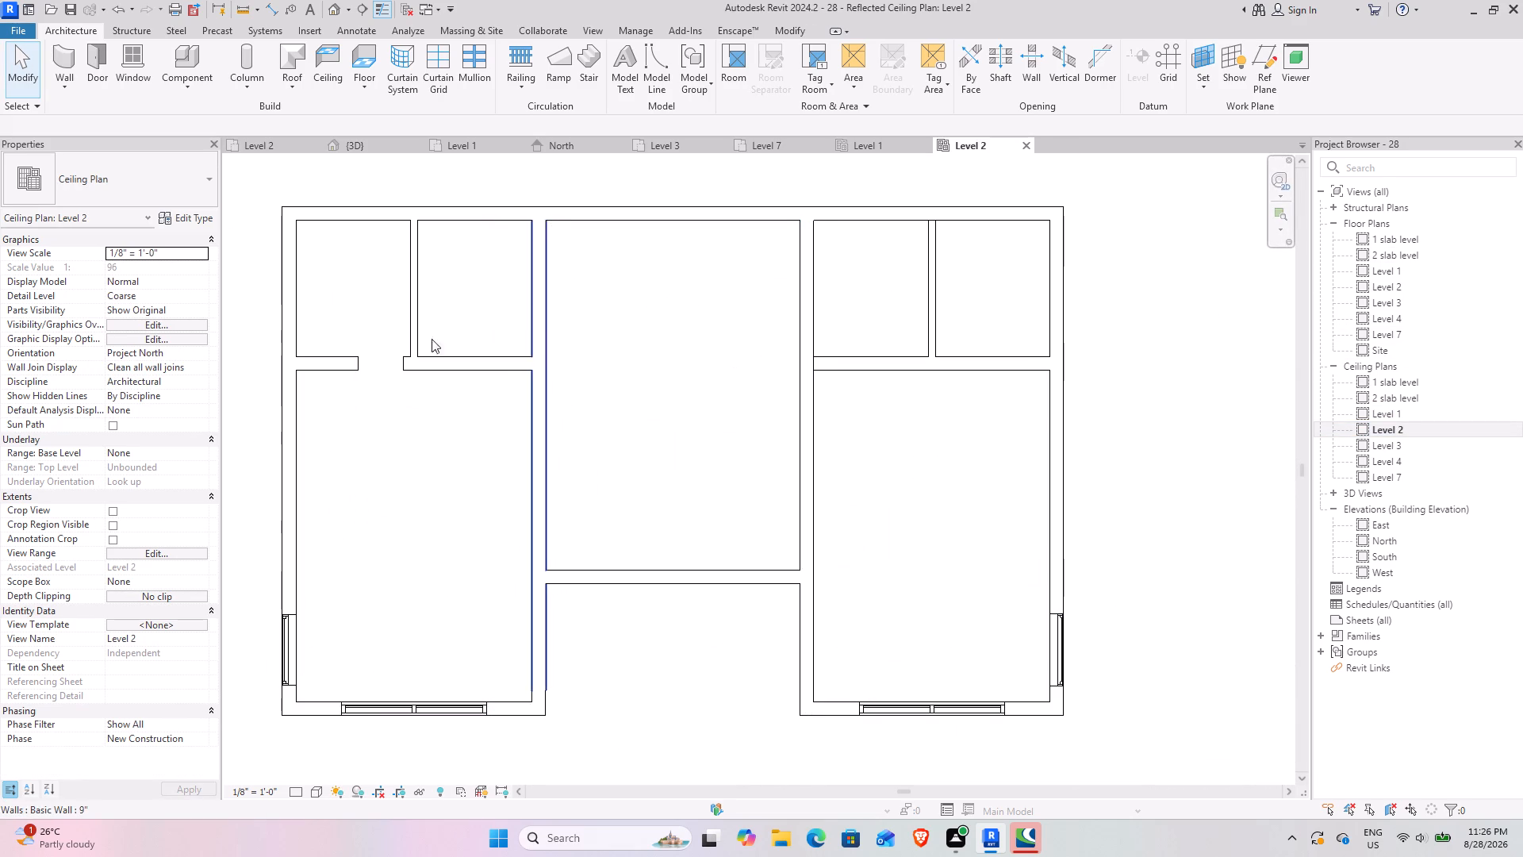
{"action": "middle_click_drag", "start_coordinate": [500, 408], "coordinate": [563, 371]}
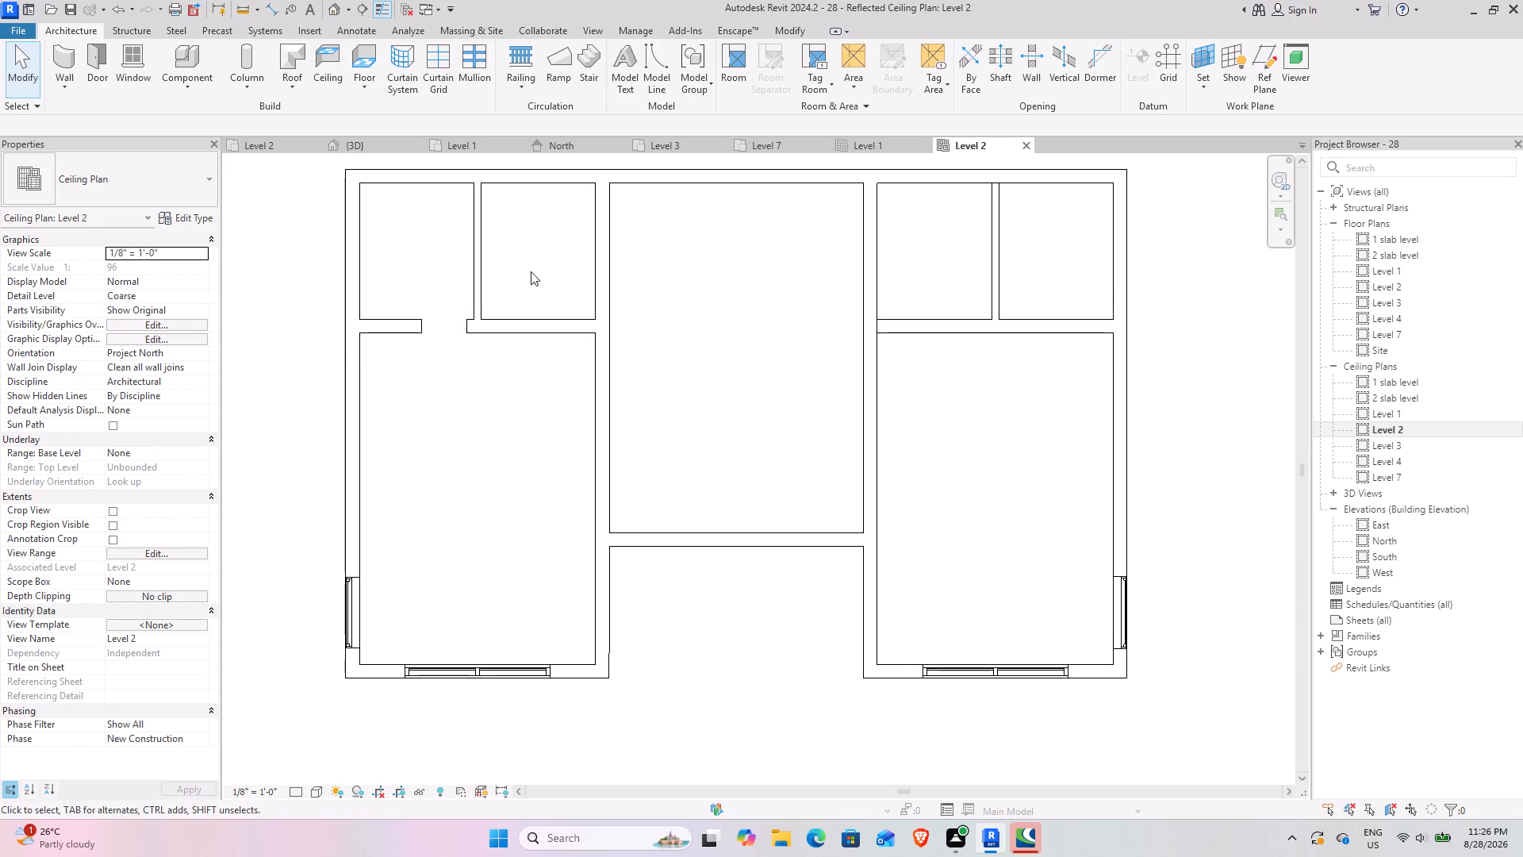
{"action": "left_click", "coordinate": [342, 61]}
{"action": "left_click", "coordinate": [157, 273]}
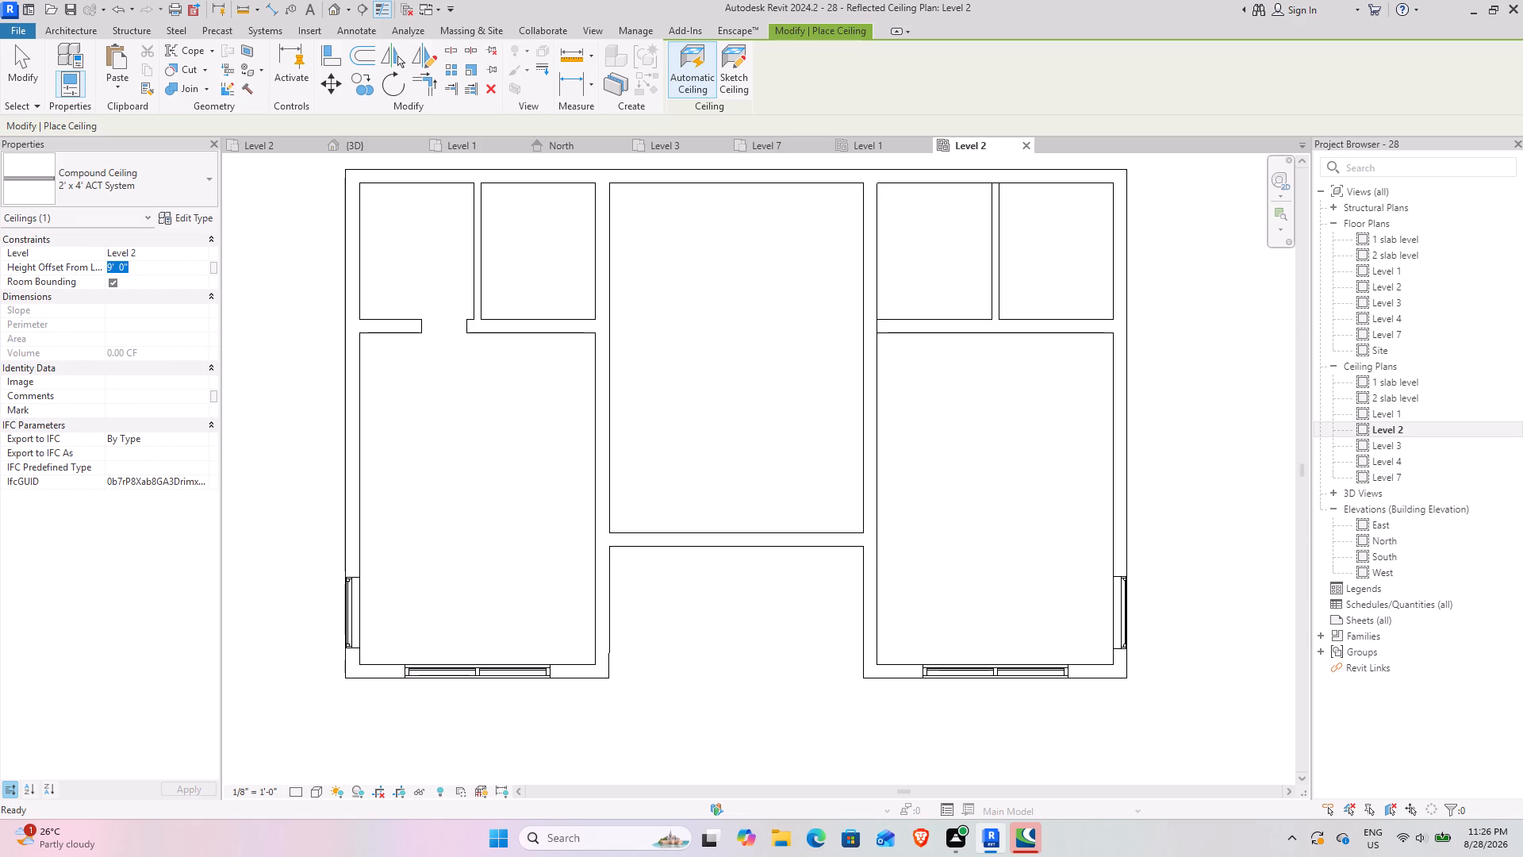
{"action": "key", "text": "Return"}
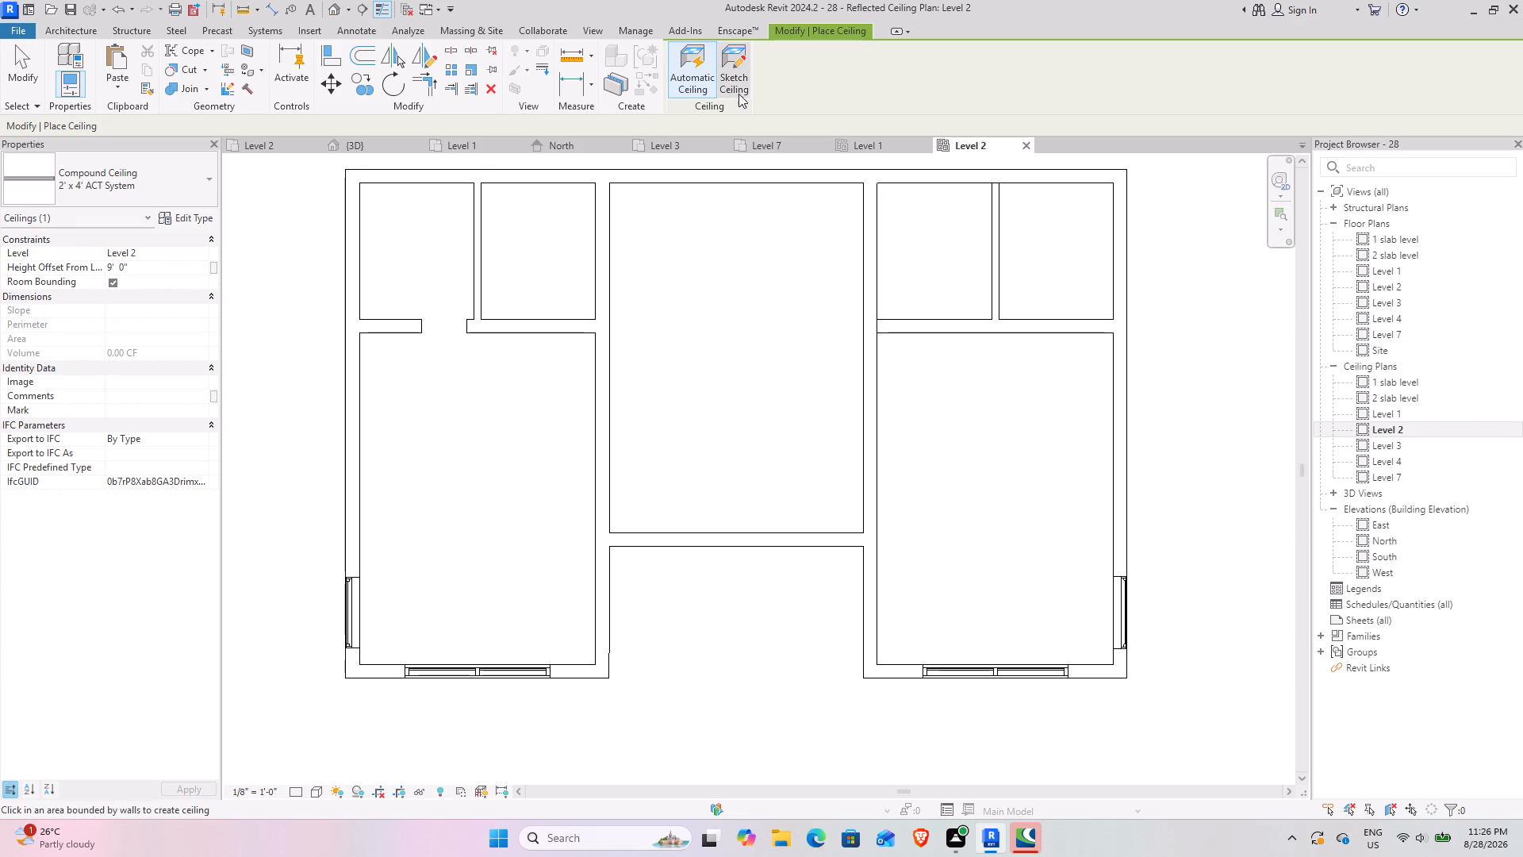
{"action": "left_click", "coordinate": [468, 416]}
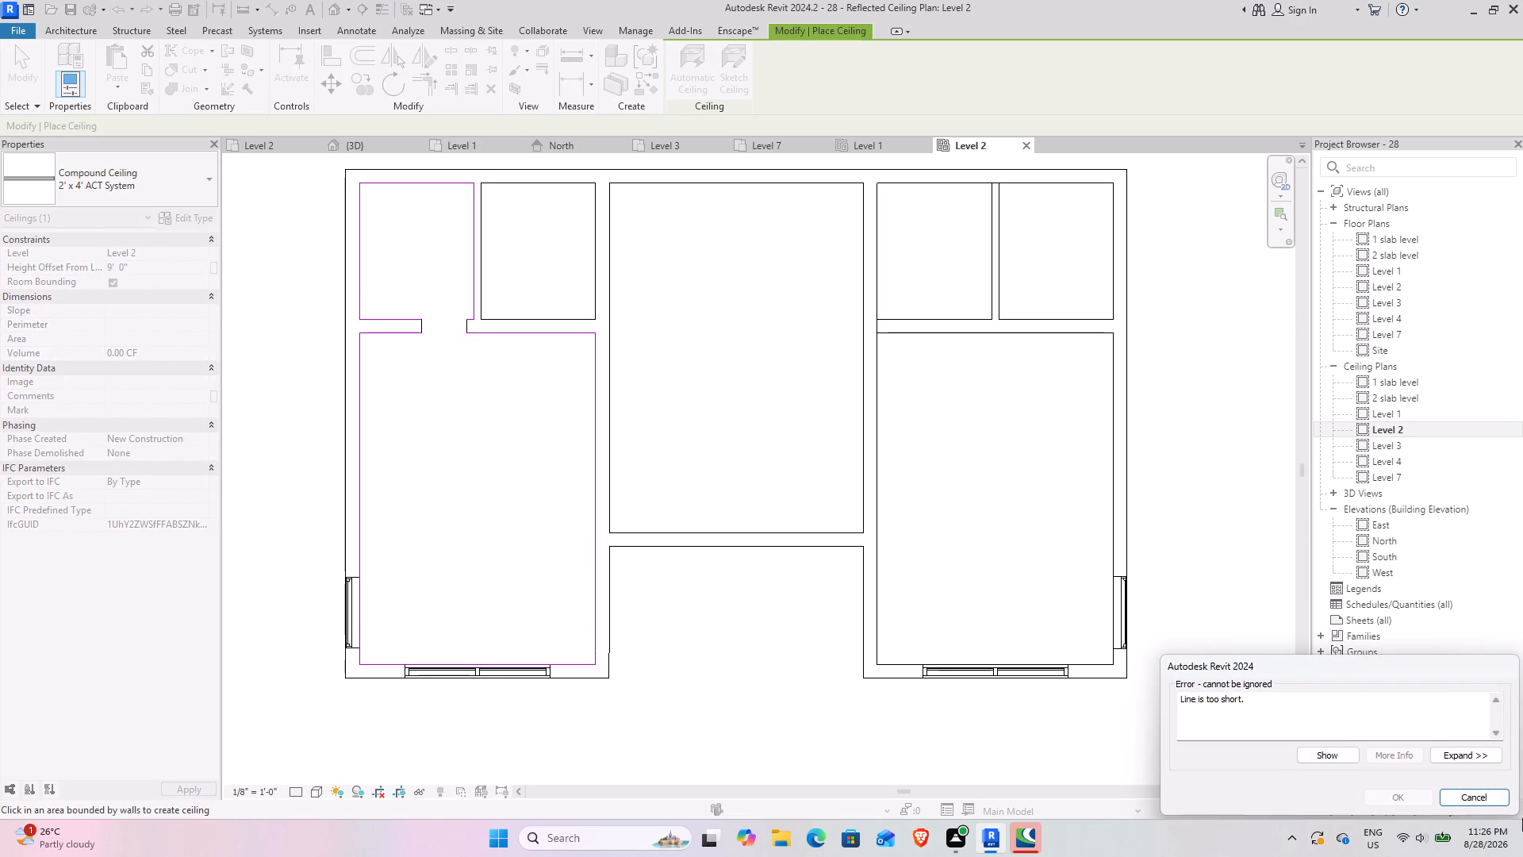
{"action": "left_click", "coordinate": [1472, 794]}
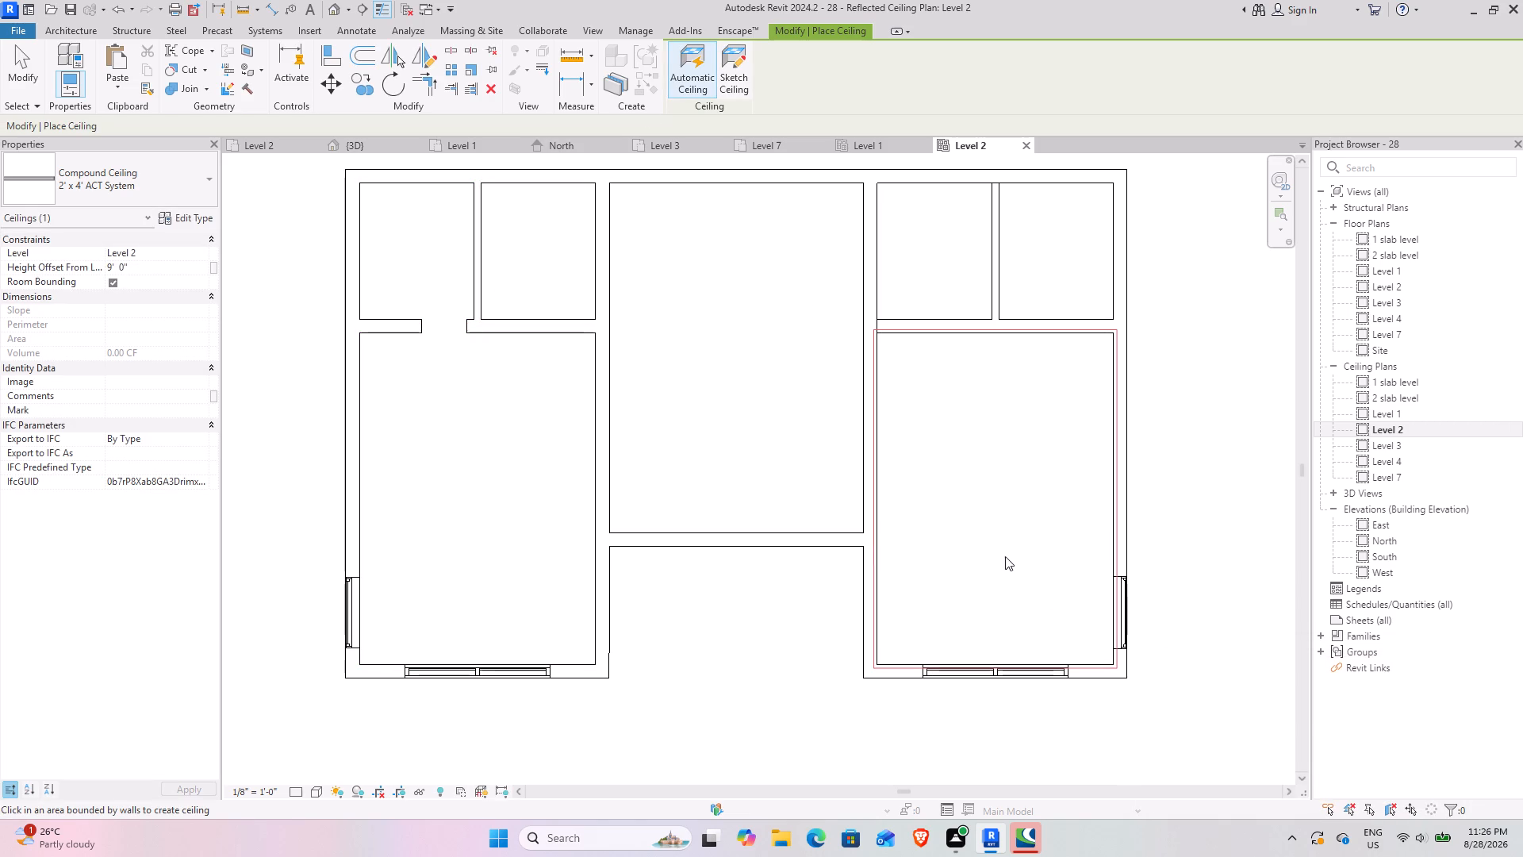
{"action": "left_click", "coordinate": [1005, 556]}
{"action": "left_click", "coordinate": [911, 260]}
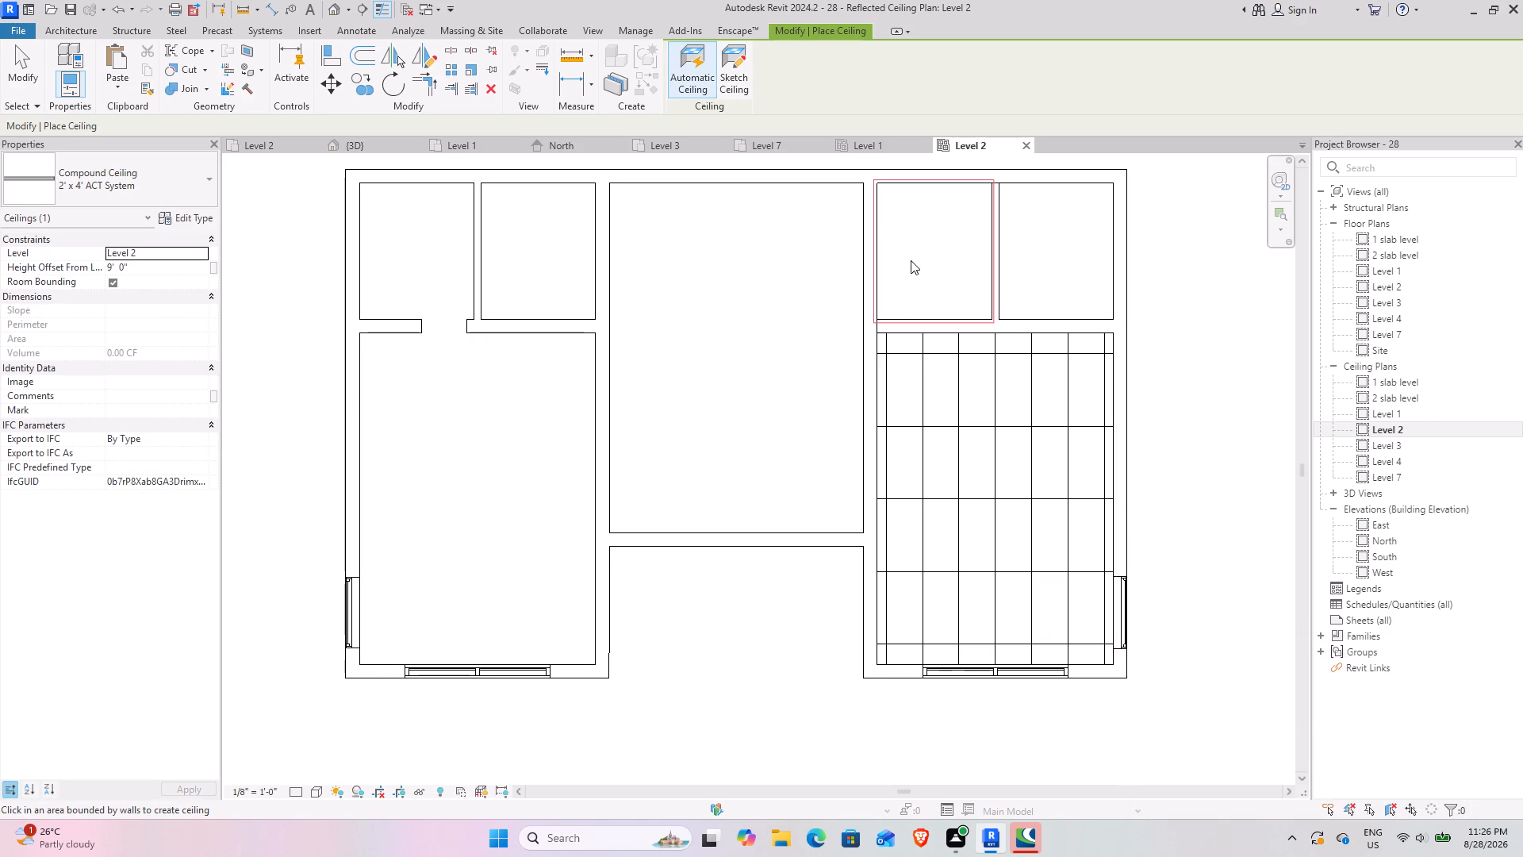
{"action": "left_click", "coordinate": [685, 448]}
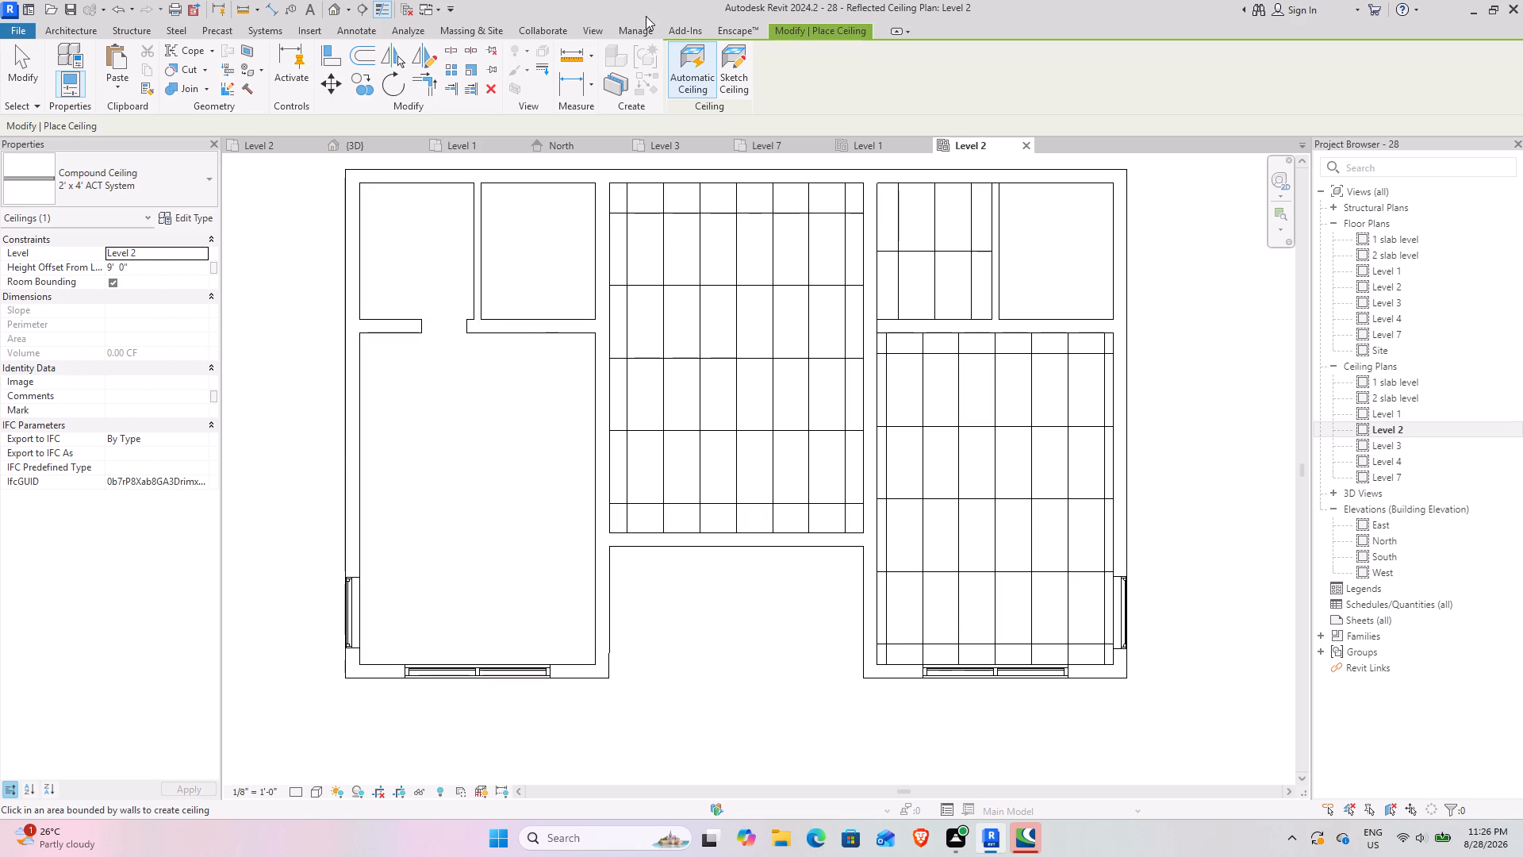
Start a sketched Level 2 ceiling for Bed Room-2, picking boundary lines from the exterior side wall, short partition faces and rear wall.
{"action": "left_click", "coordinate": [738, 84]}
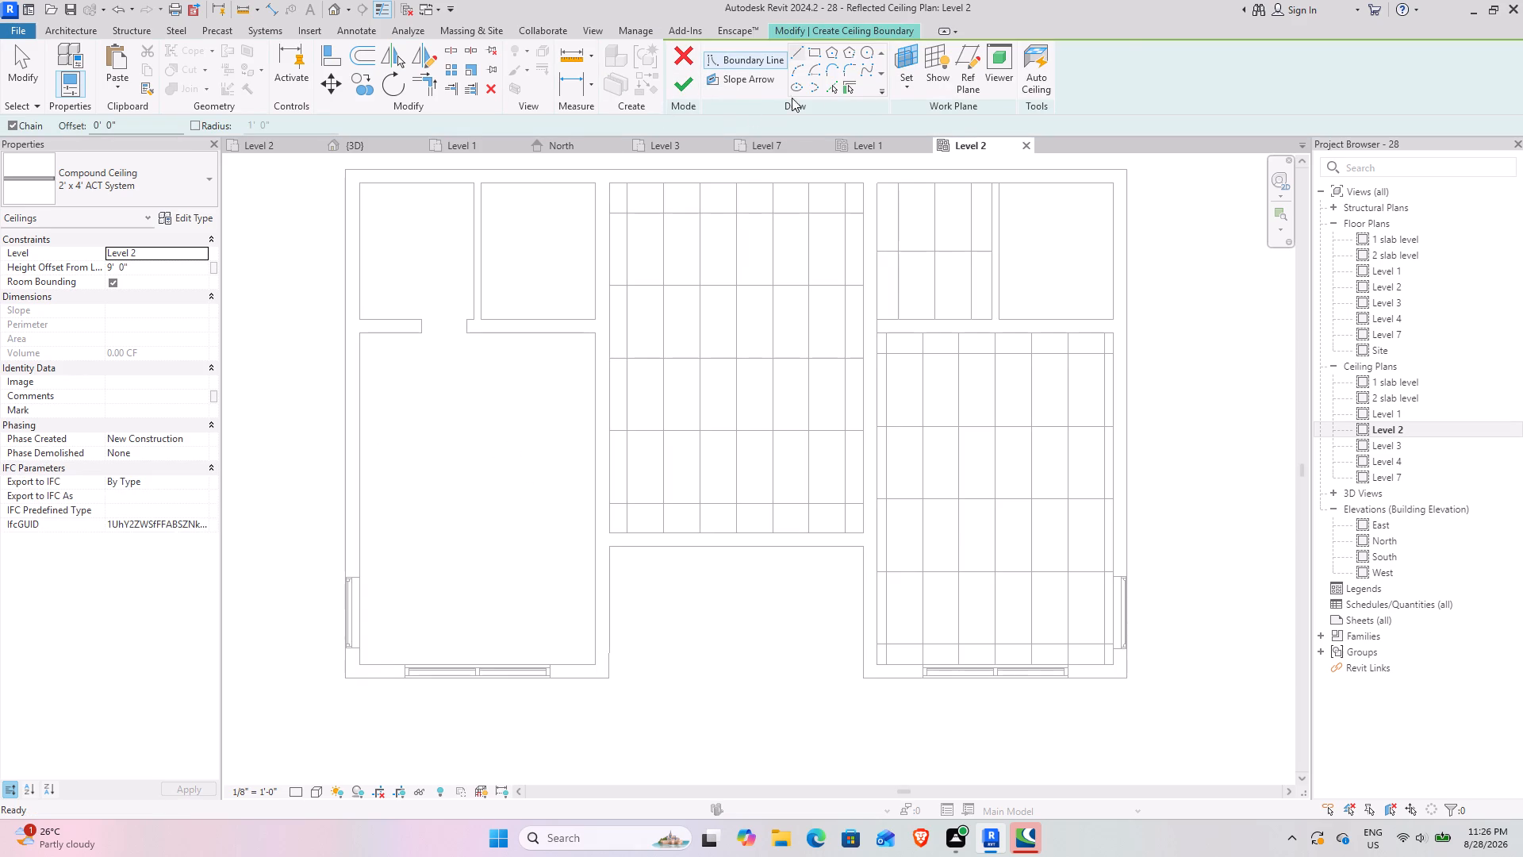
{"action": "left_click", "coordinate": [834, 89]}
{"action": "left_click", "coordinate": [358, 457]}
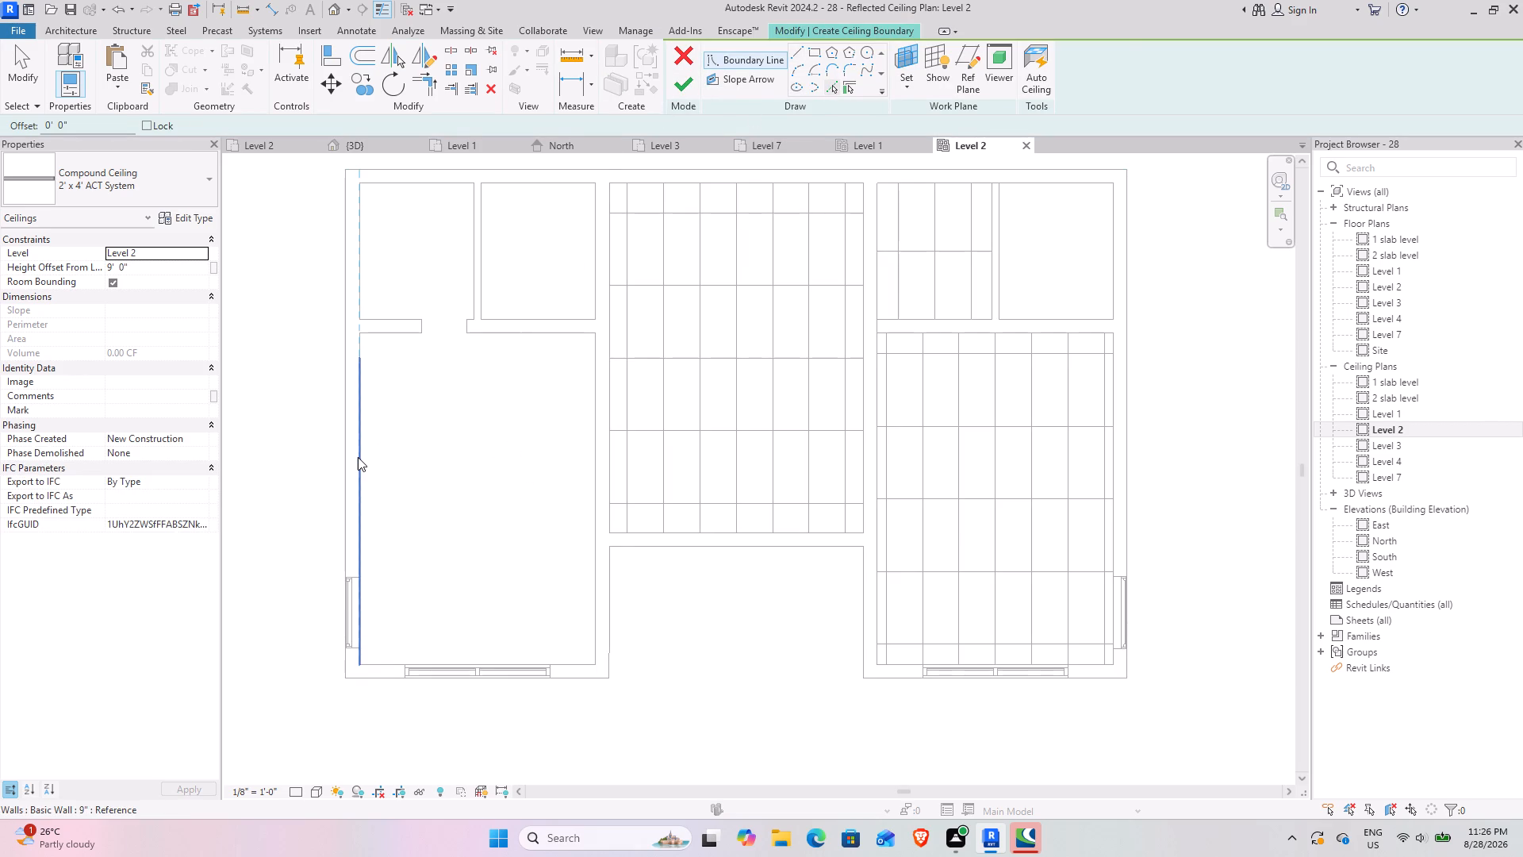
{"action": "left_click", "coordinate": [386, 330]}
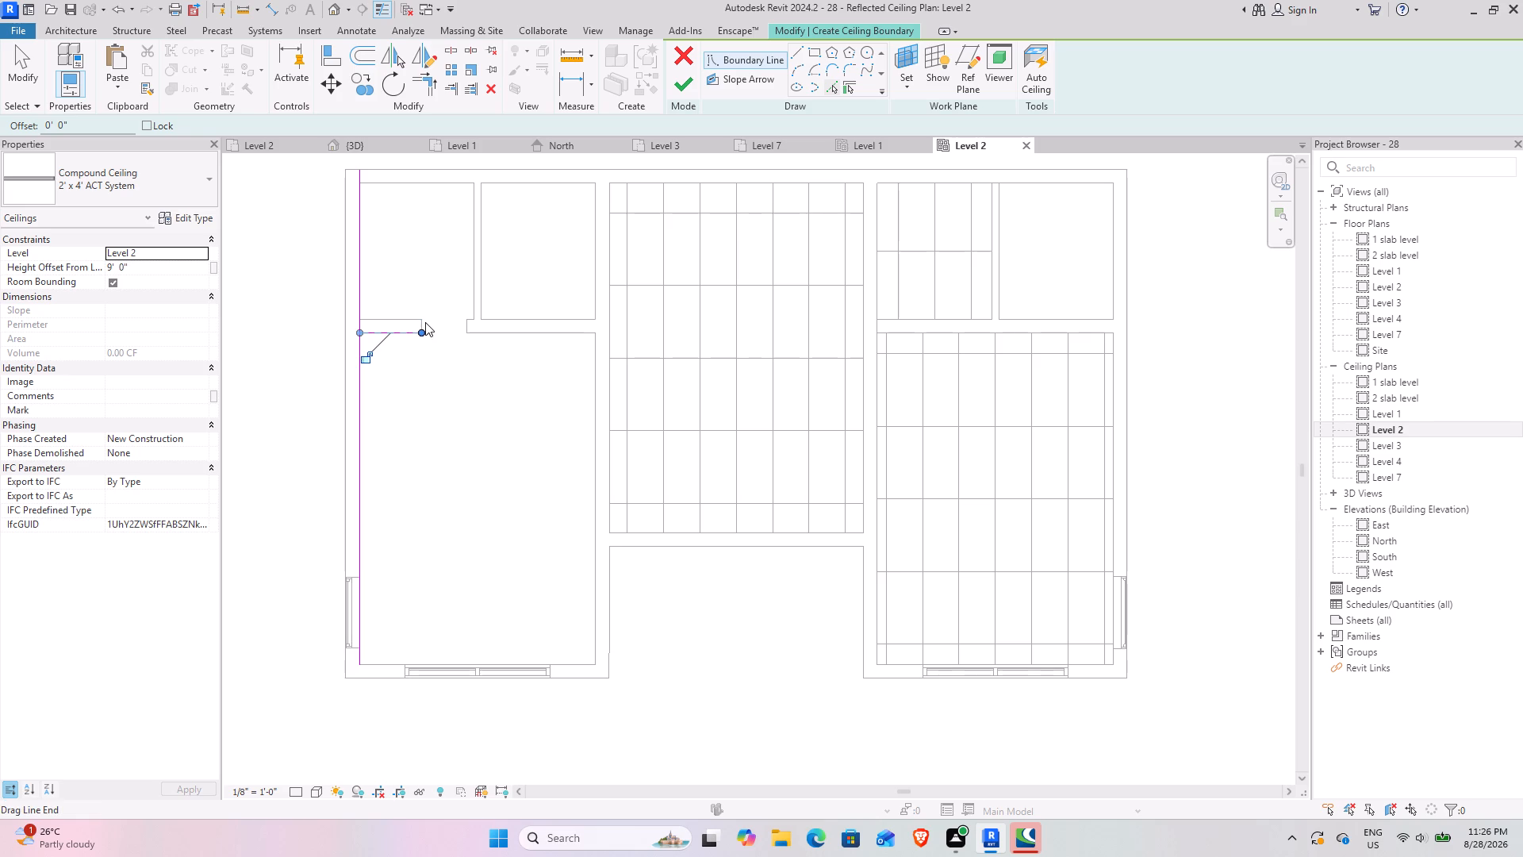
{"action": "scroll", "coordinate": [422, 325], "scroll_direction": "up", "scroll_amount": 6}
{"action": "left_click", "coordinate": [422, 325]}
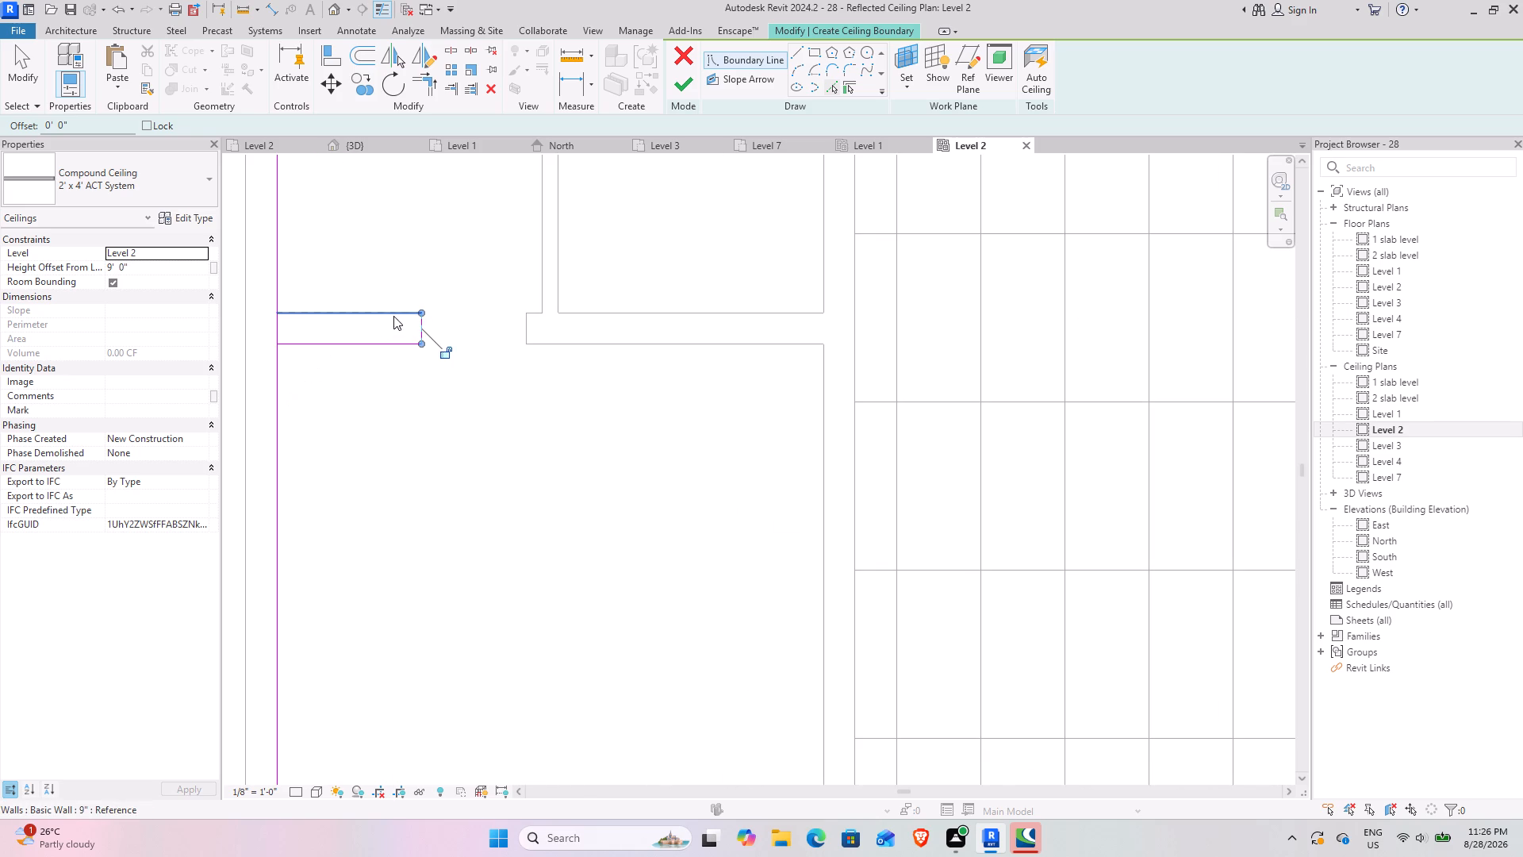
{"action": "left_click", "coordinate": [393, 316]}
{"action": "middle_click_drag", "start_coordinate": [416, 282], "coordinate": [504, 578]}
{"action": "left_click", "coordinate": [510, 299]}
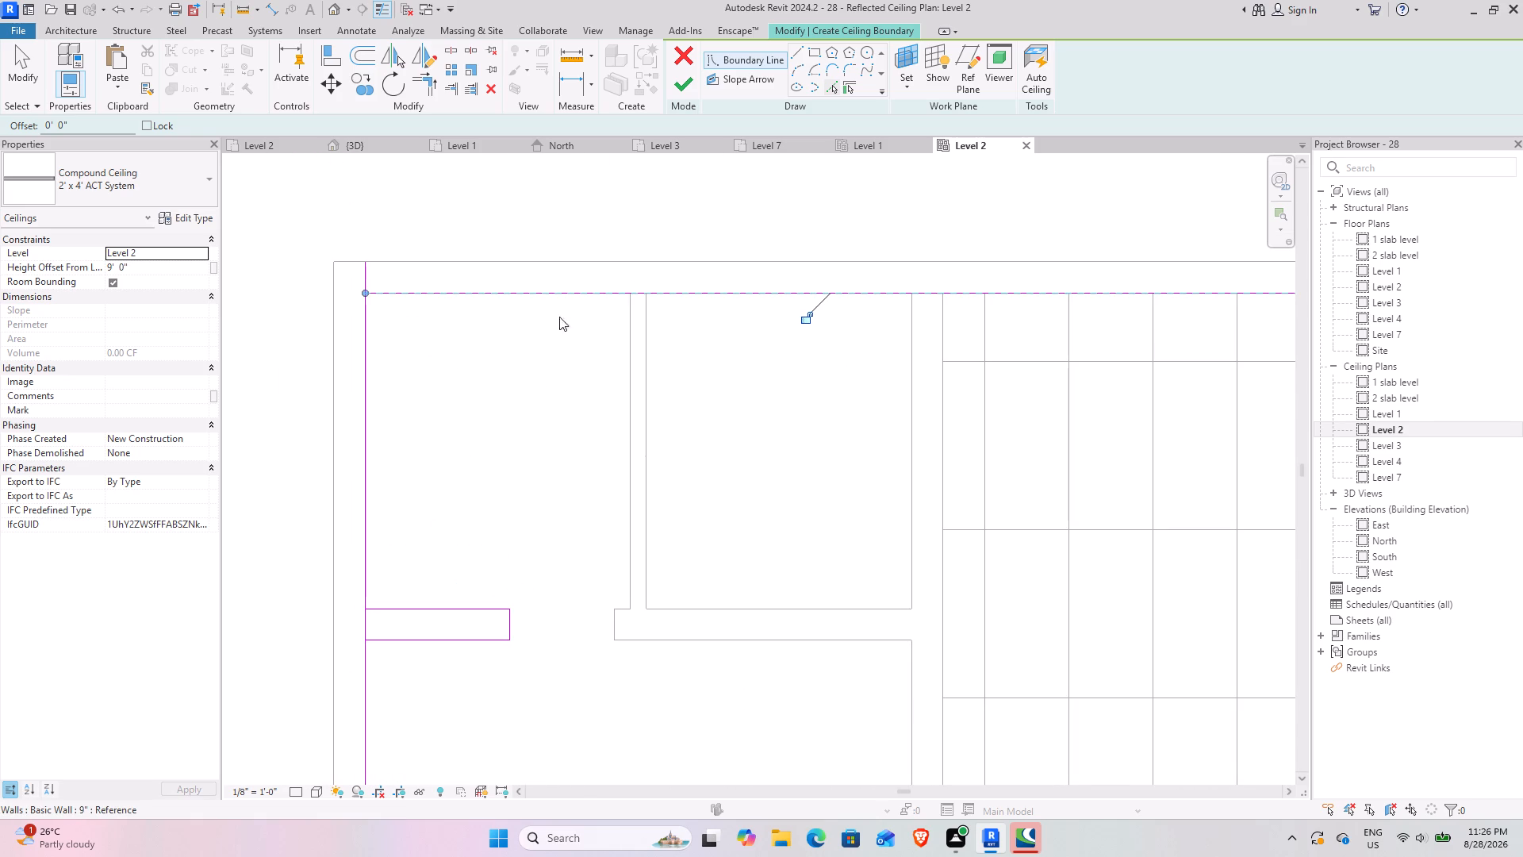
Add boundary lines along the dress/toilet partition, the toilet cross wall's end and both faces, the lounge-side wall and the front wall.
{"action": "left_click", "coordinate": [628, 482]}
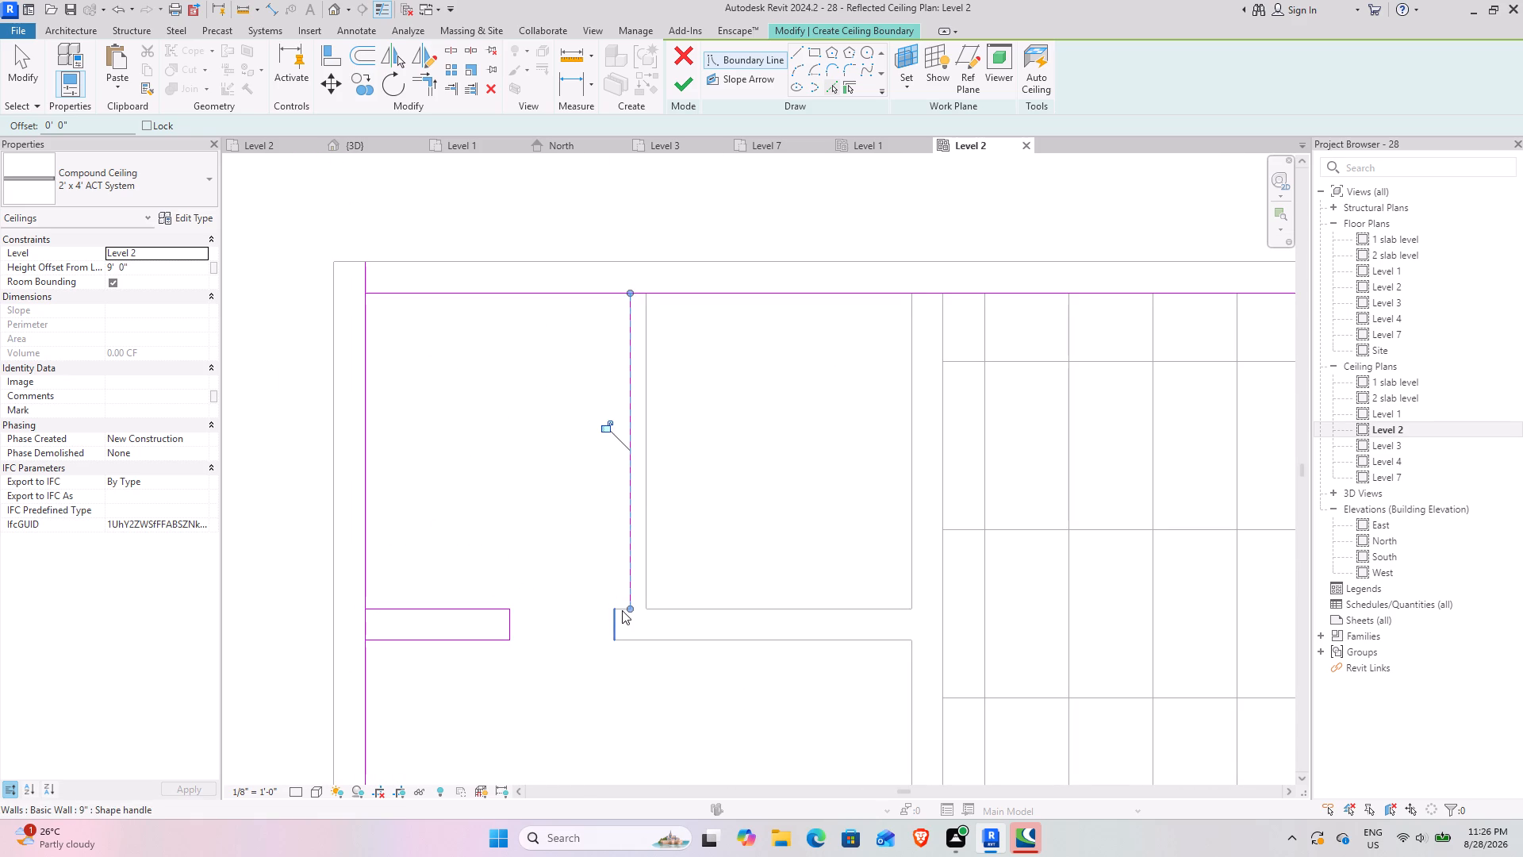
{"action": "scroll", "coordinate": [618, 609], "scroll_direction": "up", "scroll_amount": 4}
{"action": "left_click", "coordinate": [621, 611]}
{"action": "left_click", "coordinate": [619, 632]}
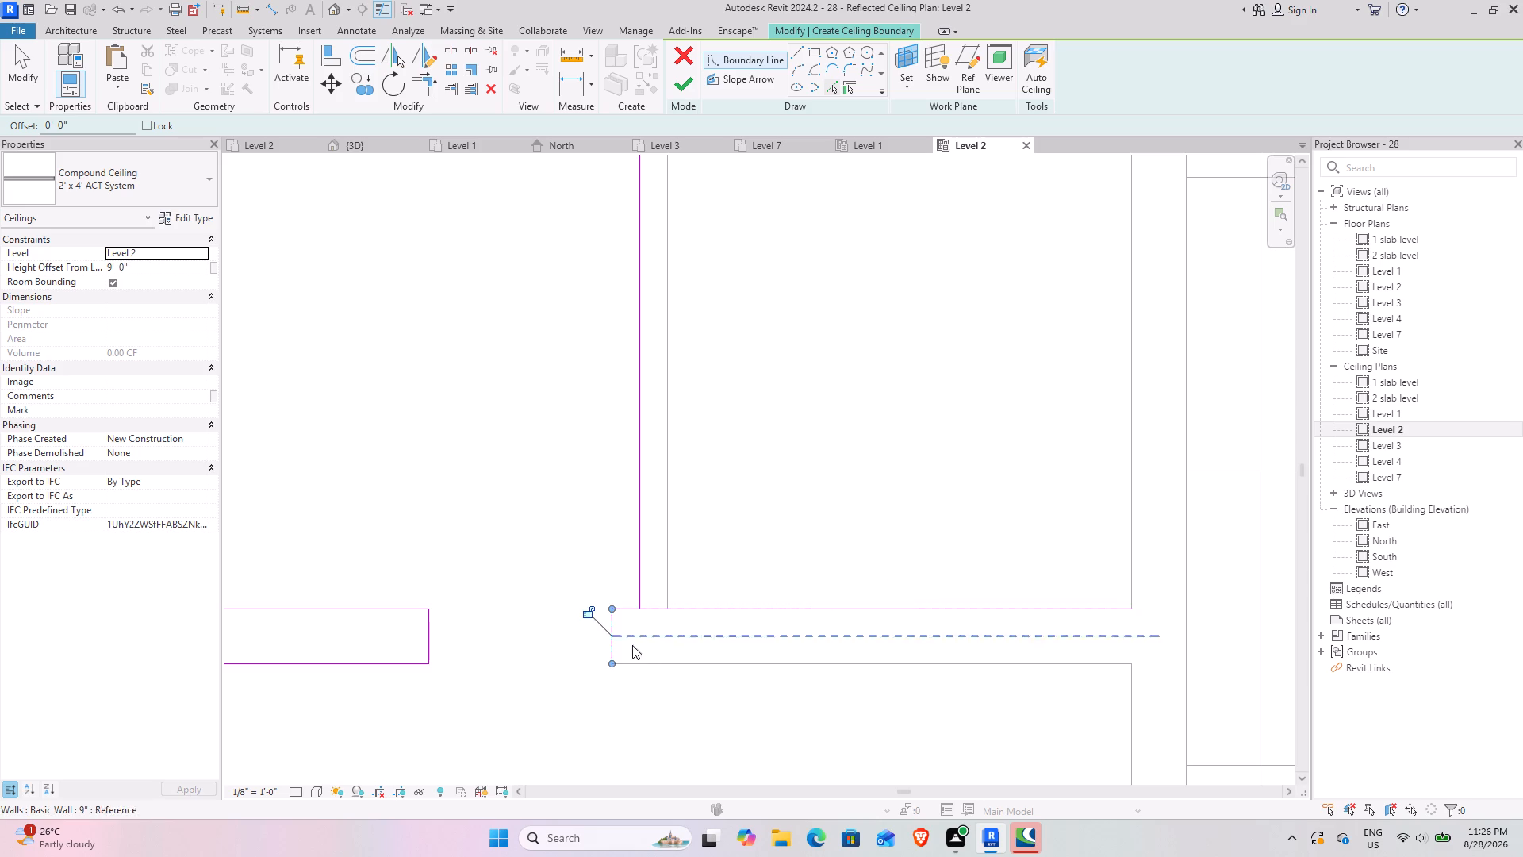
{"action": "left_click", "coordinate": [664, 664]}
{"action": "scroll", "coordinate": [669, 644], "scroll_direction": "down", "scroll_amount": 5}
{"action": "middle_click_drag", "start_coordinate": [670, 628], "coordinate": [524, 271]}
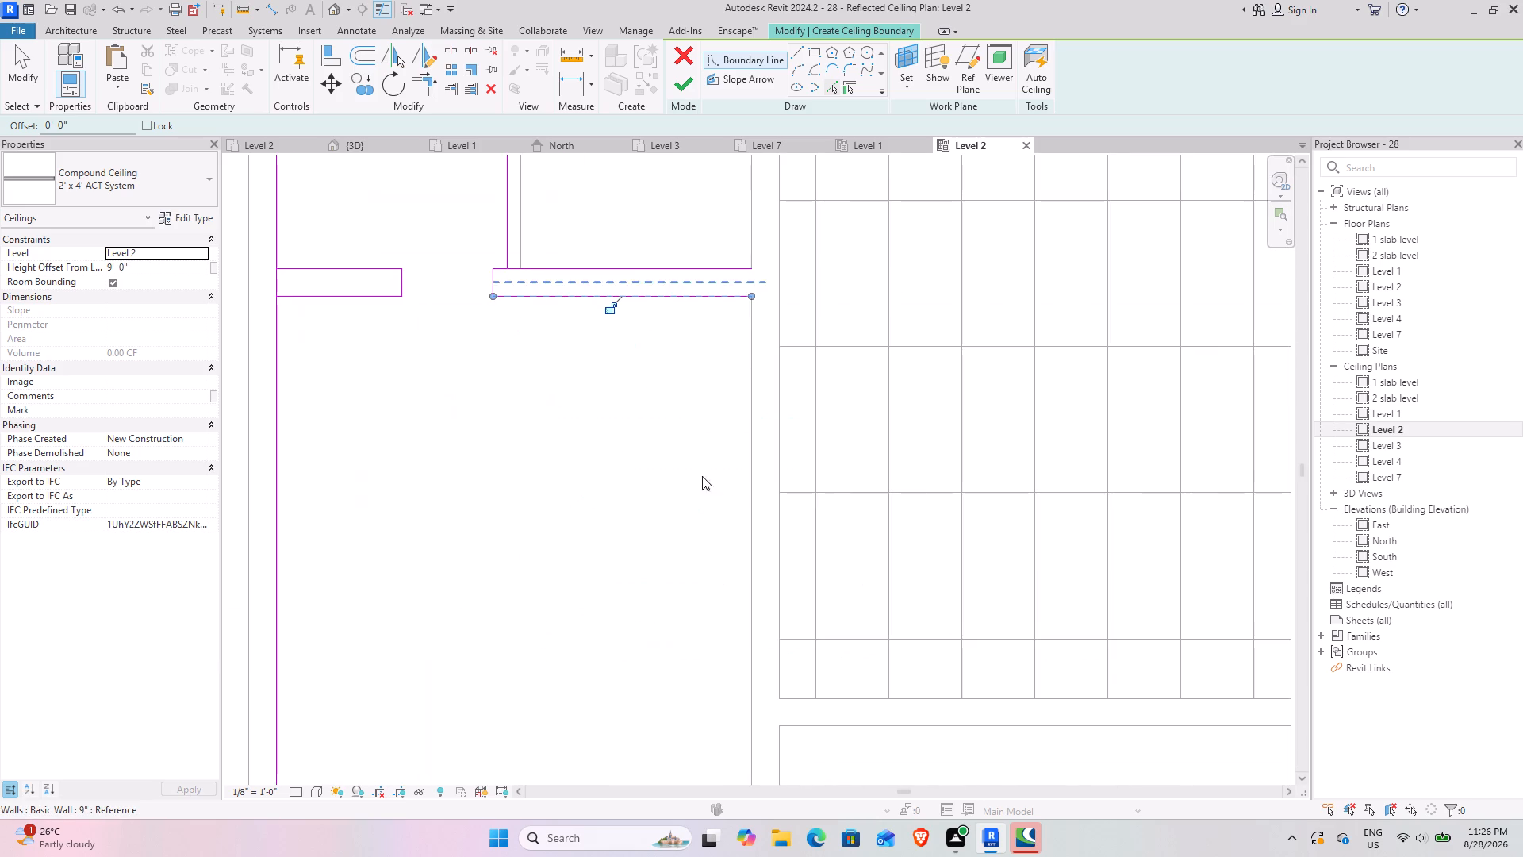
{"action": "left_click", "coordinate": [746, 516]}
{"action": "scroll", "coordinate": [597, 526], "scroll_direction": "down", "scroll_amount": 4}
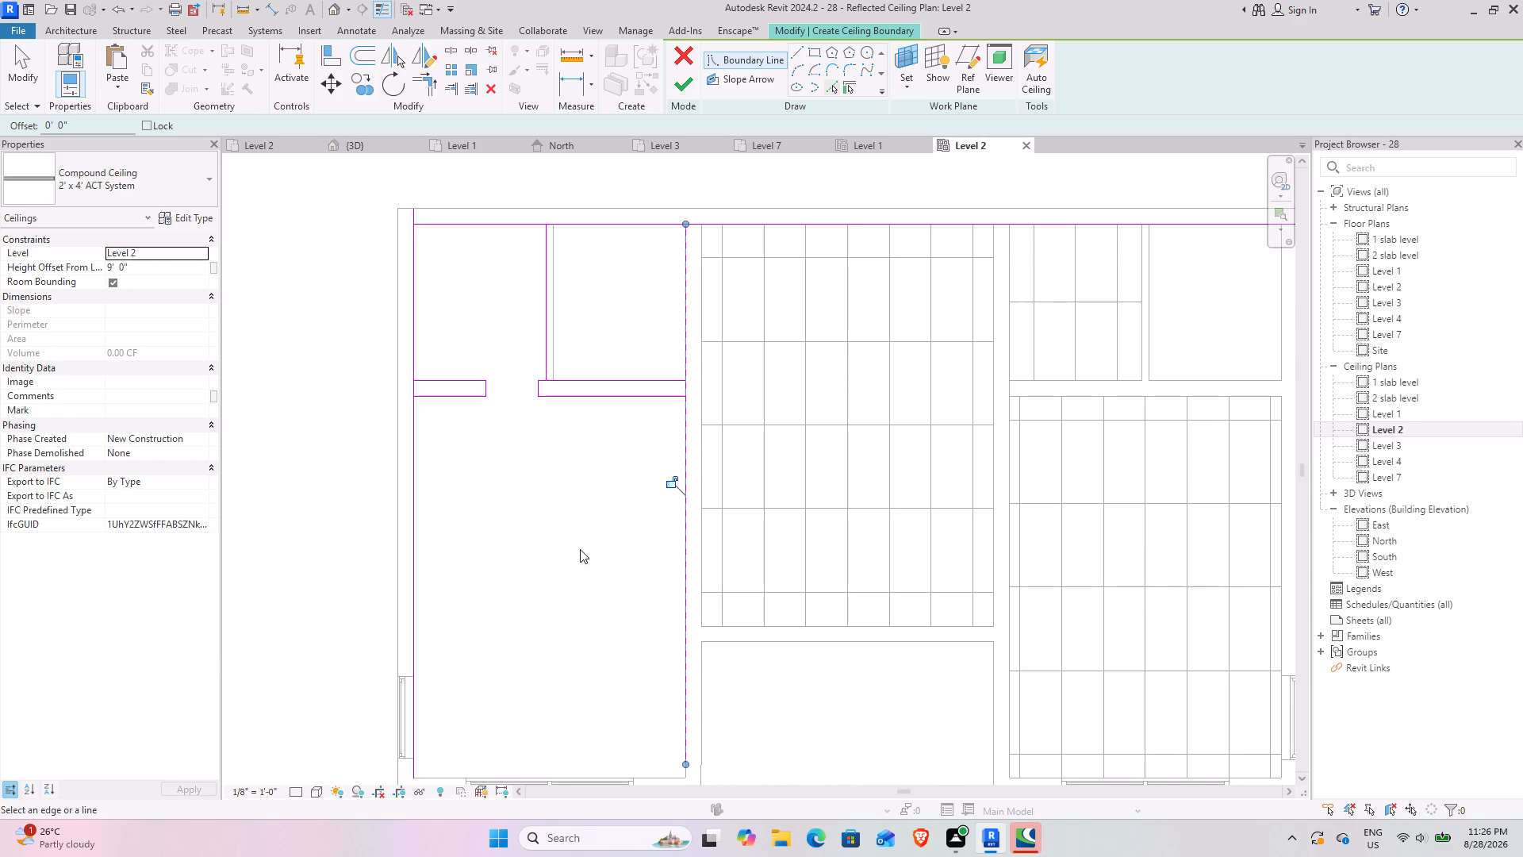
{"action": "middle_click_drag", "start_coordinate": [571, 559], "coordinate": [644, 356]}
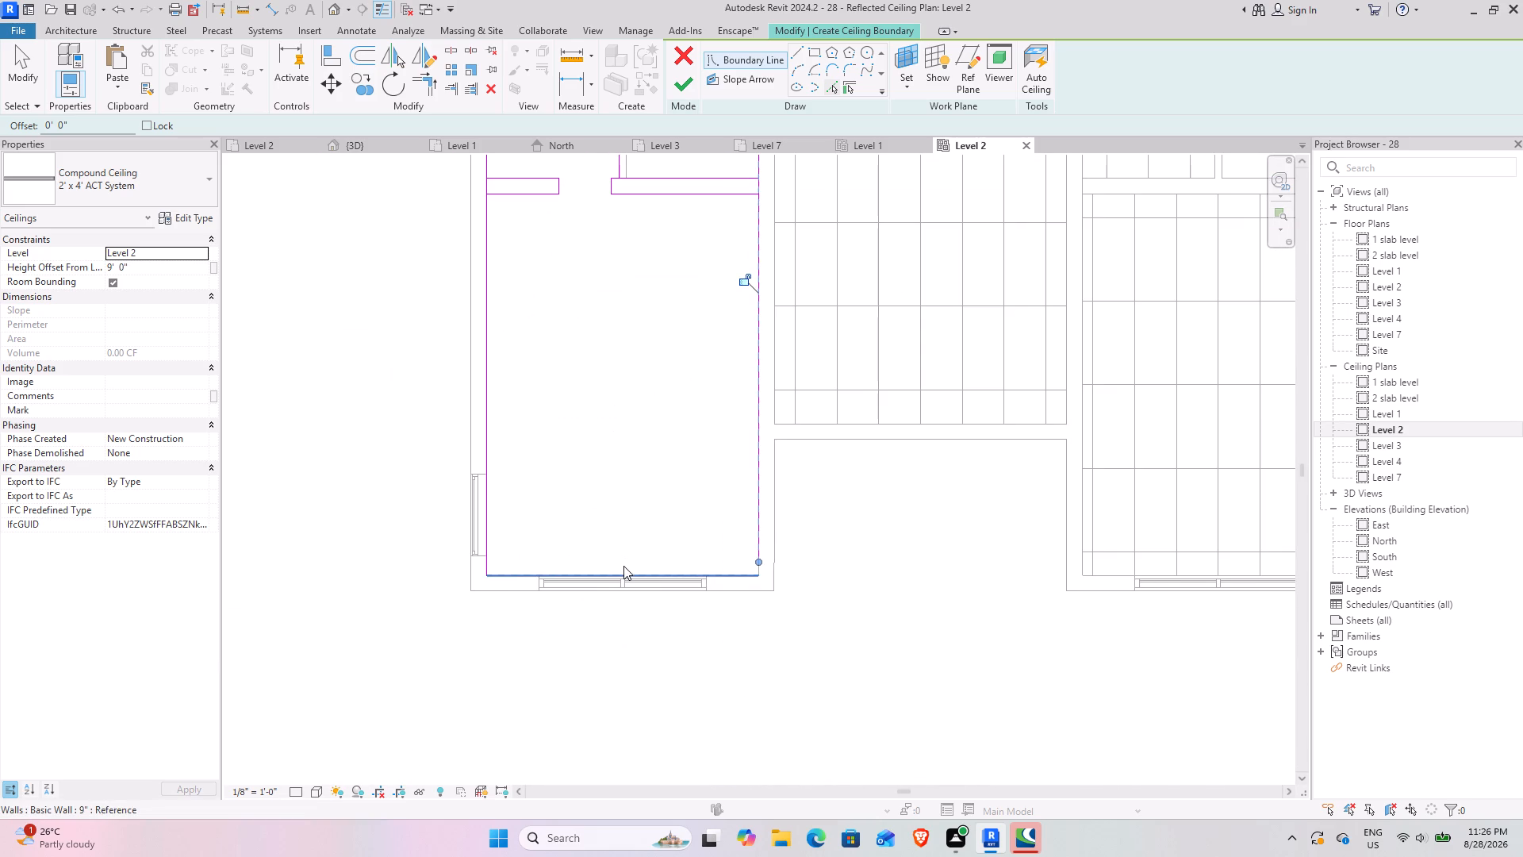
{"action": "left_click", "coordinate": [623, 570]}
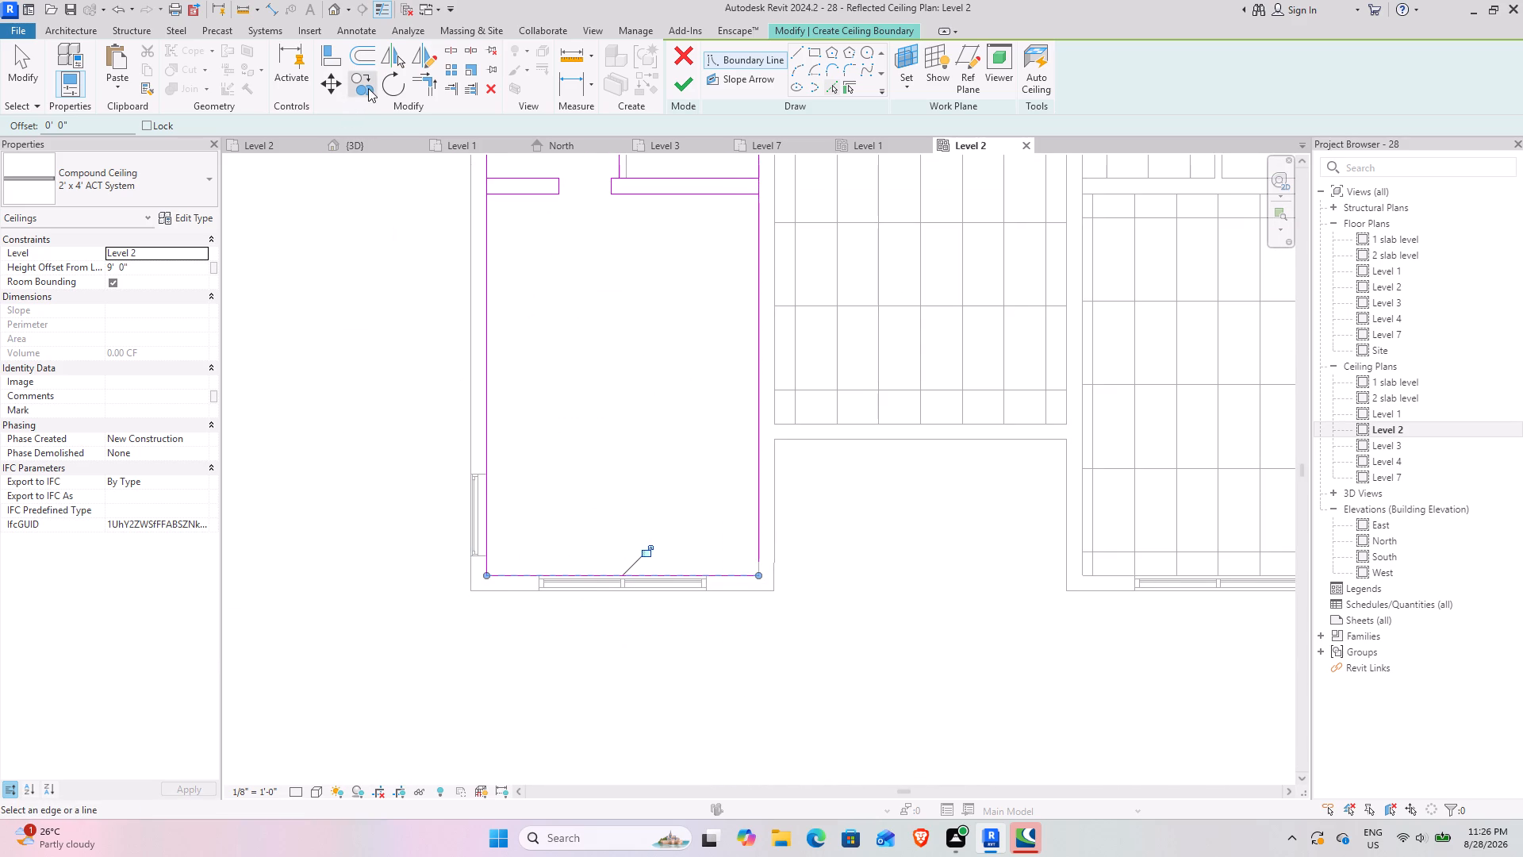
Trim the lounge-side boundary line into corners with the front wall line and the toilet cross wall's rear-face line.
{"action": "left_click", "coordinate": [434, 91]}
{"action": "middle_click", "coordinate": [556, 351]}
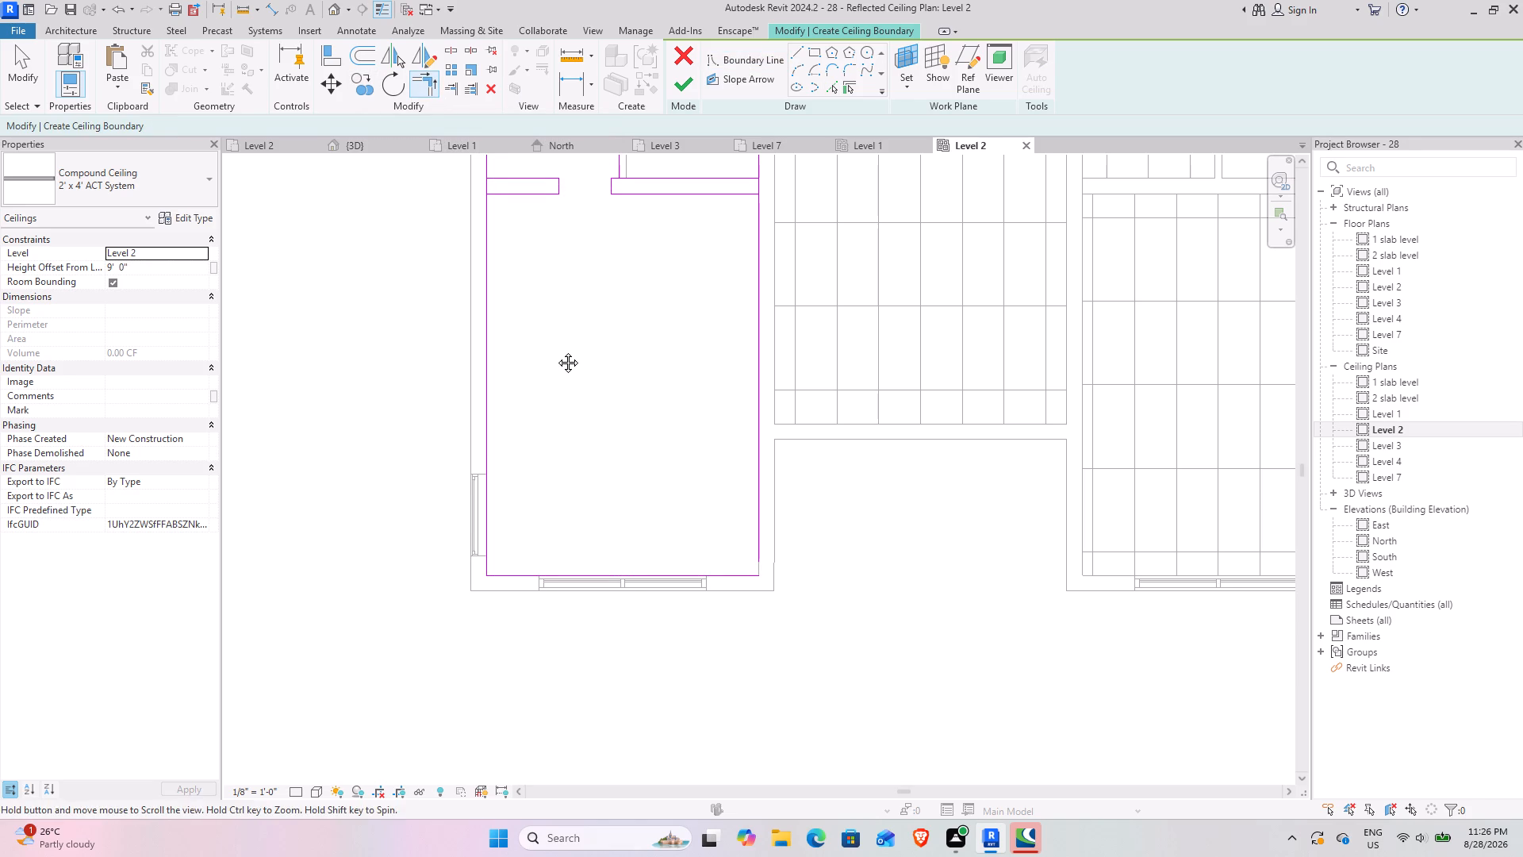
{"action": "left_click", "coordinate": [744, 590]}
{"action": "left_click", "coordinate": [756, 547]}
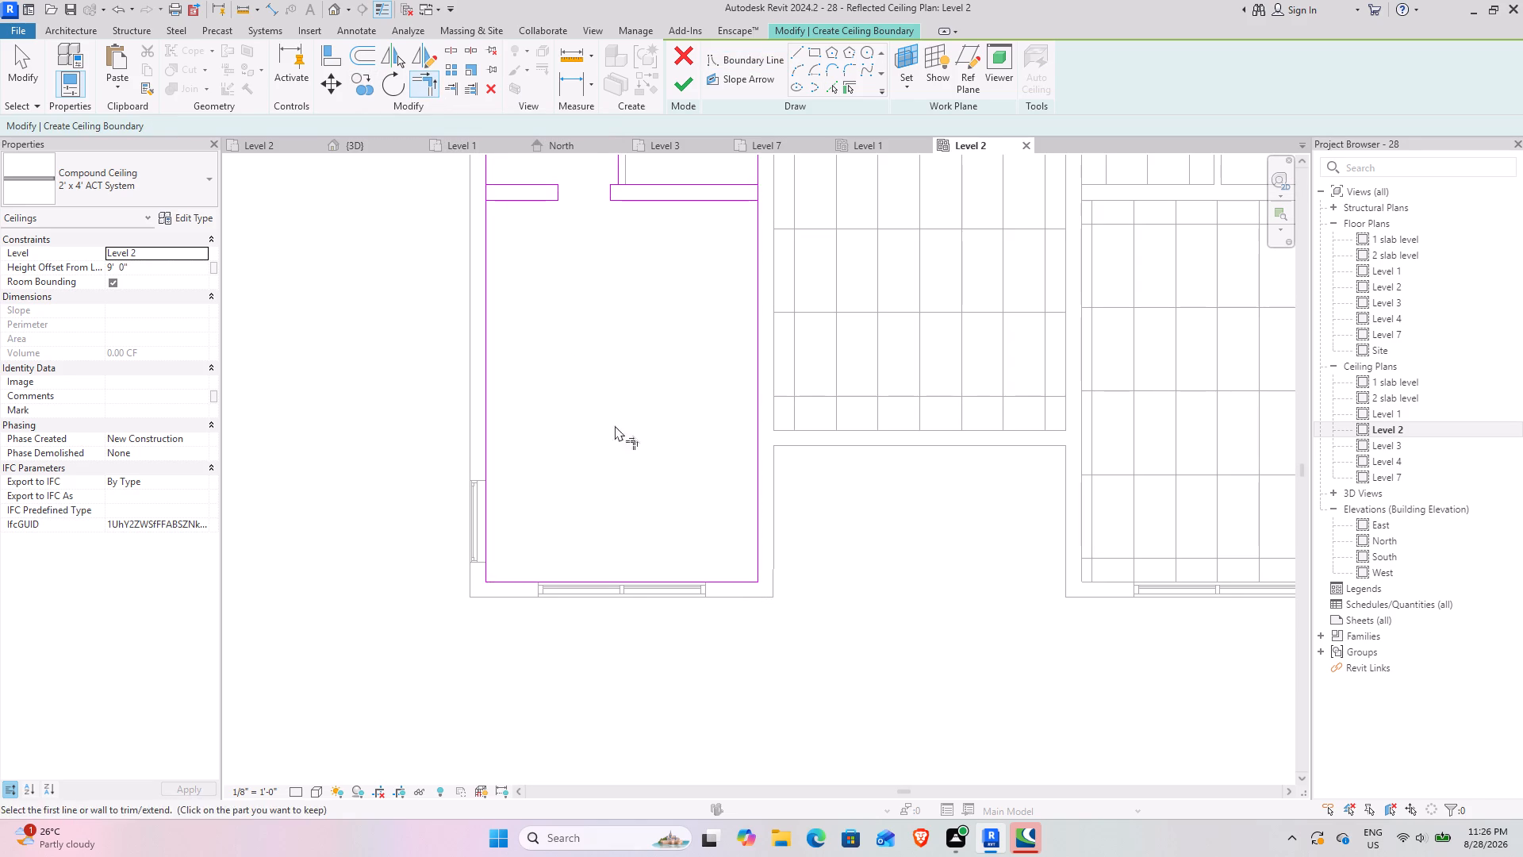
{"action": "middle_click_drag", "start_coordinate": [596, 402], "coordinate": [629, 656]}
{"action": "left_click", "coordinate": [776, 433]}
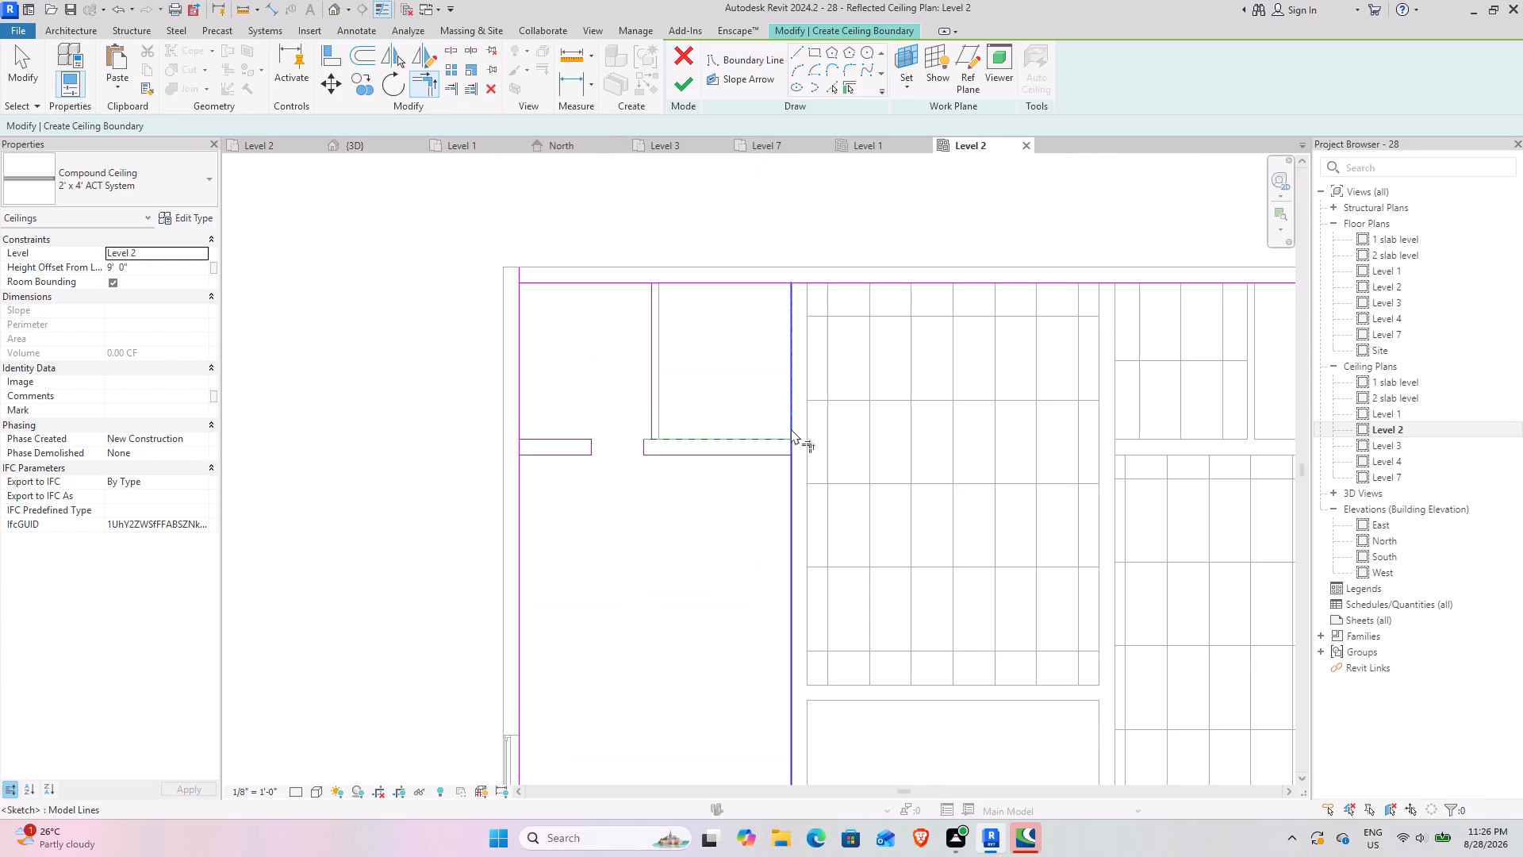
{"action": "left_click", "coordinate": [788, 472]}
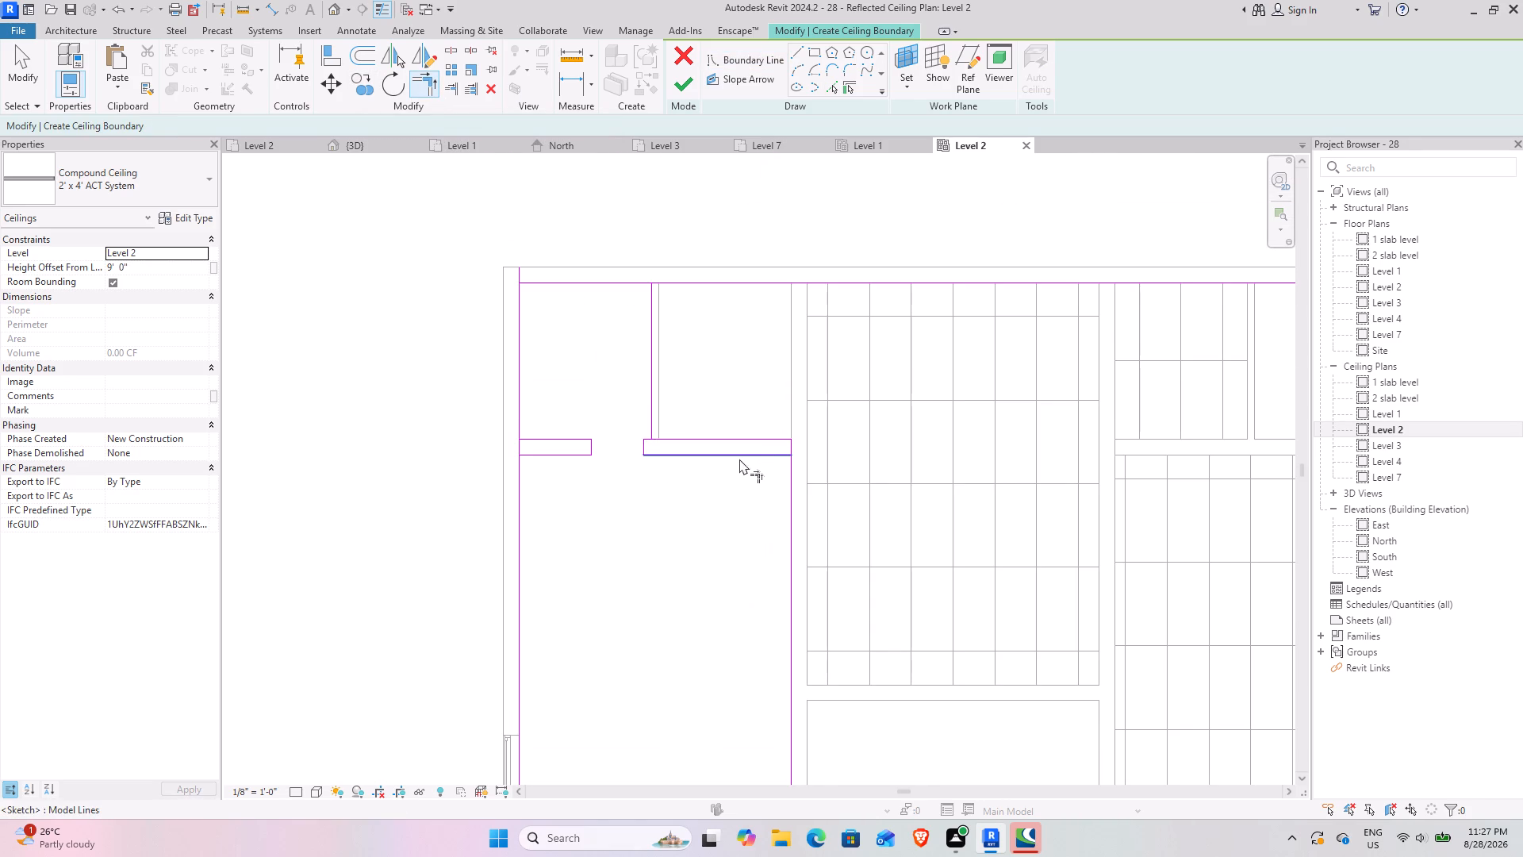
Trim the dress/toilet partition line and the toilet cross wall's rear-face line into a corner, keeping the stub toward the wall's end.
{"action": "scroll", "coordinate": [774, 424], "scroll_direction": "up", "scroll_amount": 6}
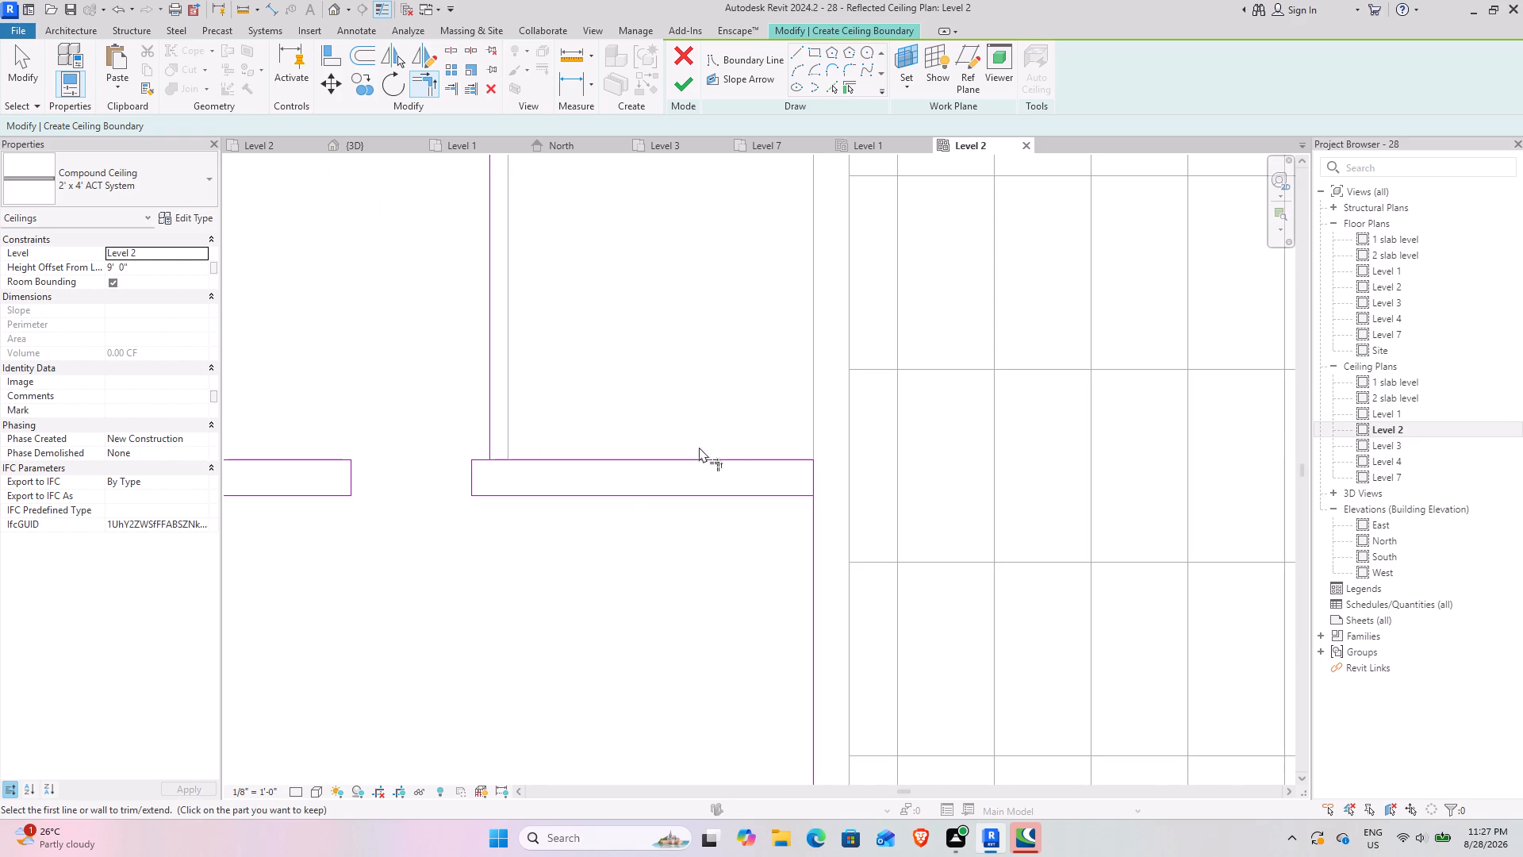
{"action": "left_click", "coordinate": [499, 459]}
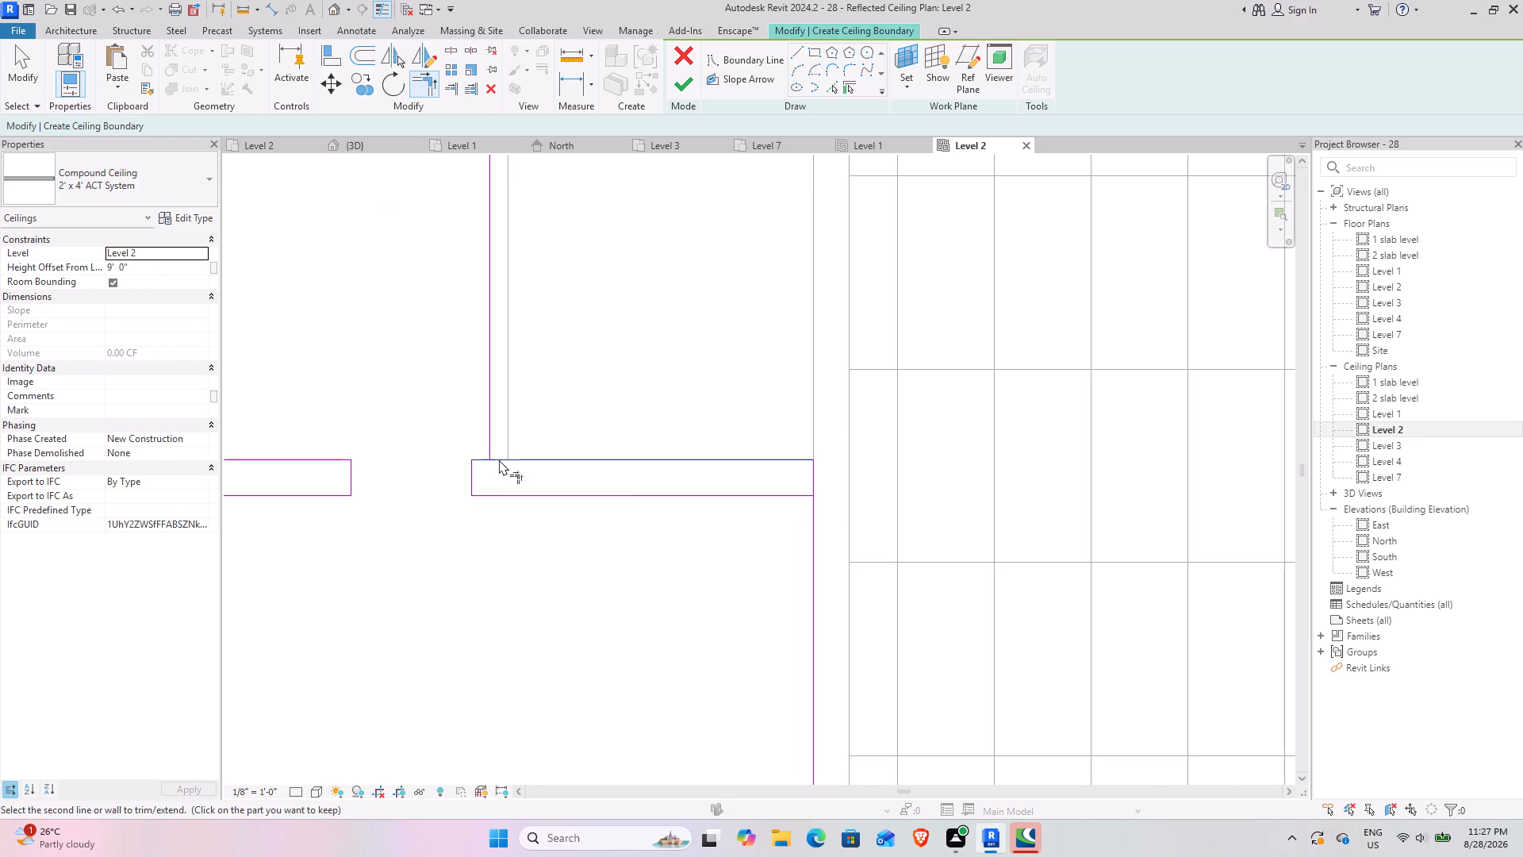
{"action": "left_click", "coordinate": [500, 459]}
{"action": "left_click", "coordinate": [478, 459]}
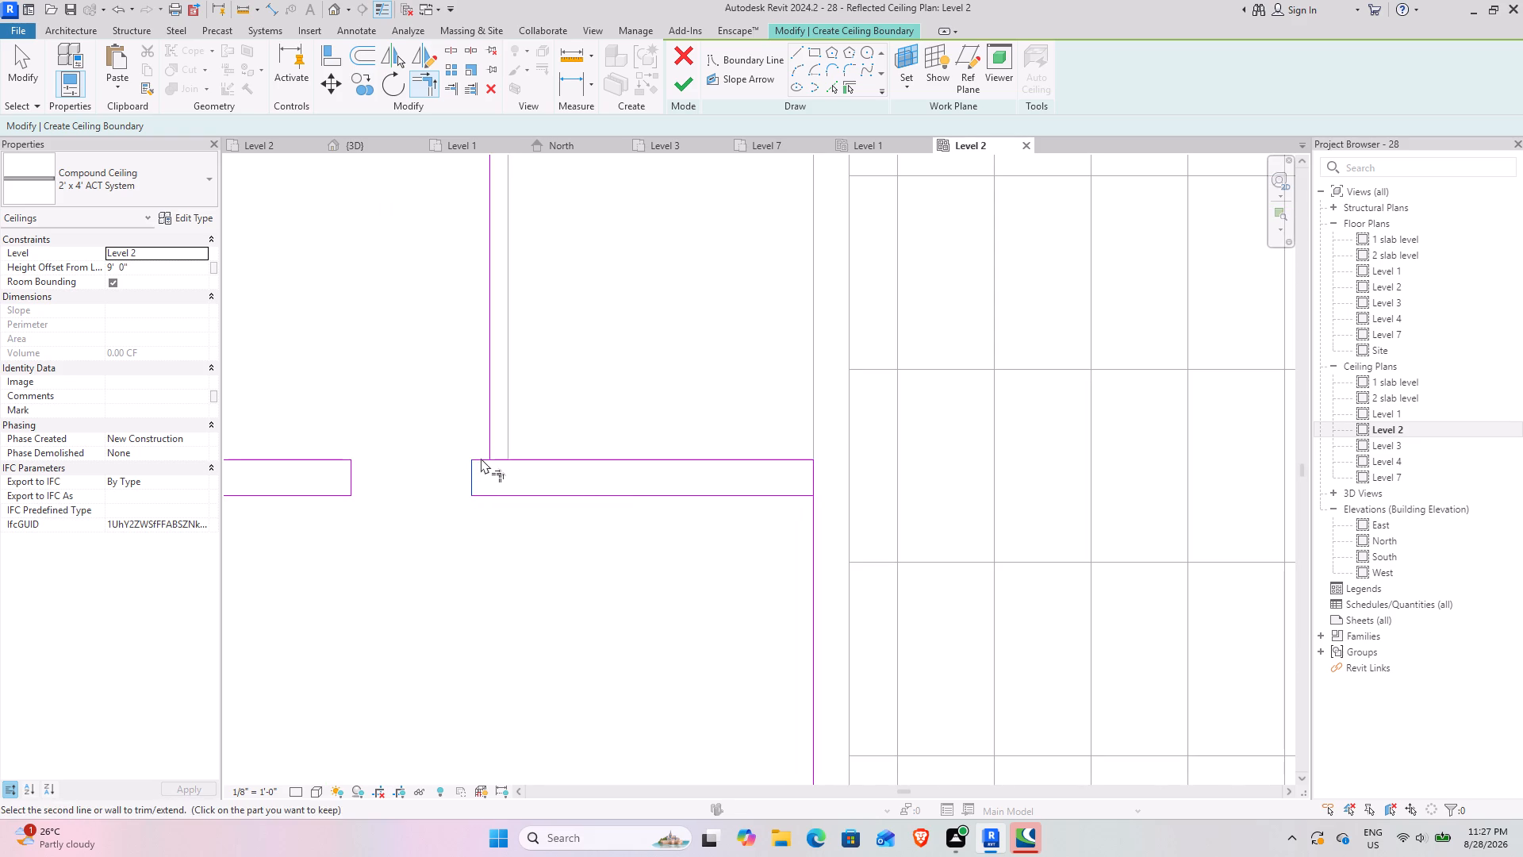
{"action": "left_click", "coordinate": [481, 458]}
{"action": "left_click", "coordinate": [488, 419]}
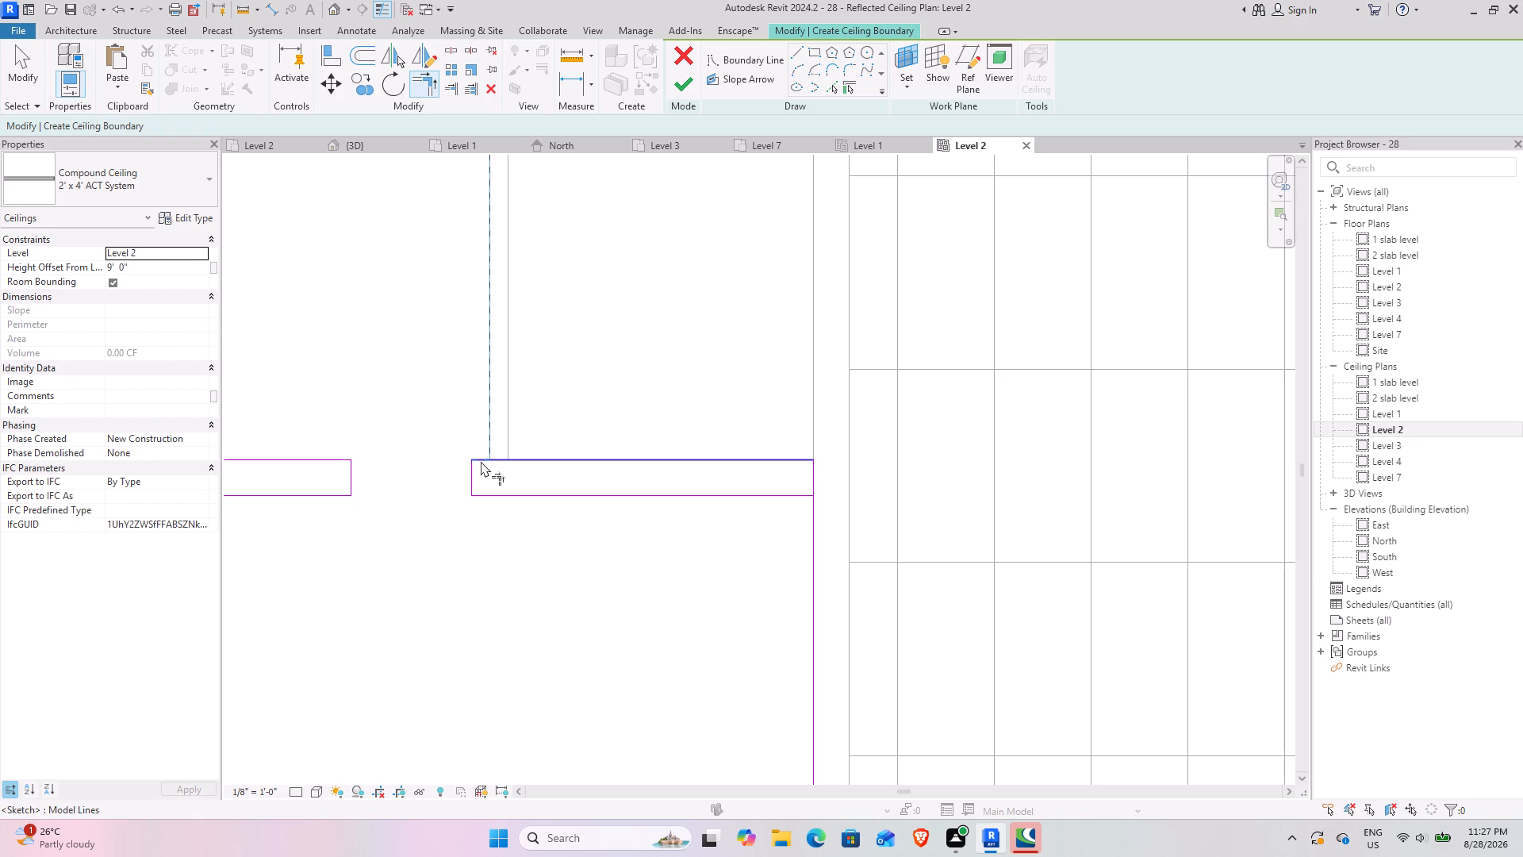
{"action": "left_click", "coordinate": [481, 461]}
Trim the rear wall boundary line into corners with the dress/toilet partition line and the exterior side wall line.
{"action": "scroll", "coordinate": [488, 455], "scroll_direction": "down", "scroll_amount": 4}
{"action": "middle_click_drag", "start_coordinate": [476, 431], "coordinate": [537, 513]}
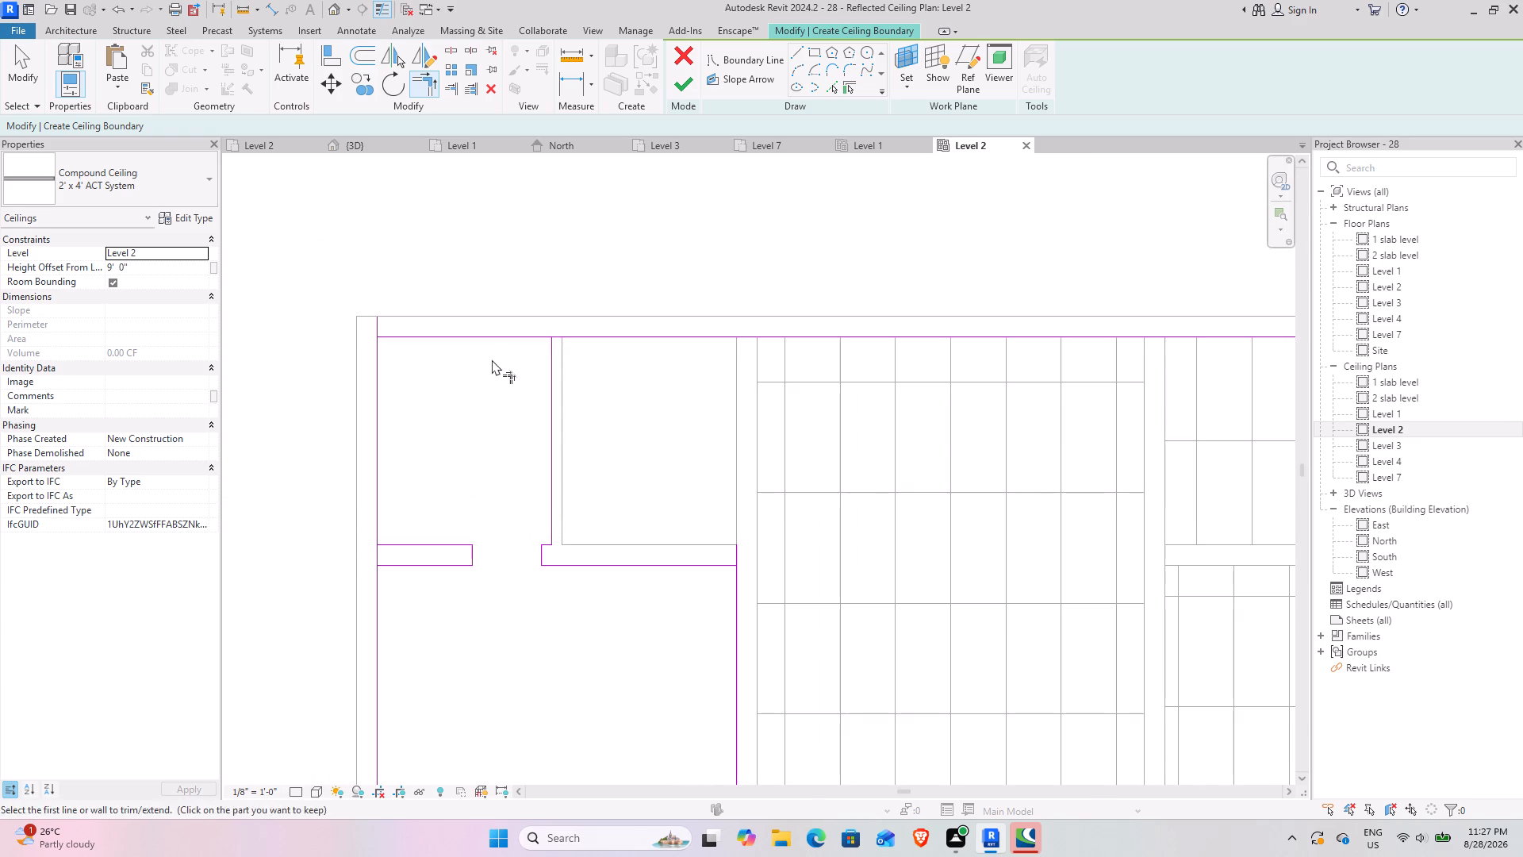
{"action": "left_click", "coordinate": [489, 331]}
{"action": "left_click", "coordinate": [554, 360]}
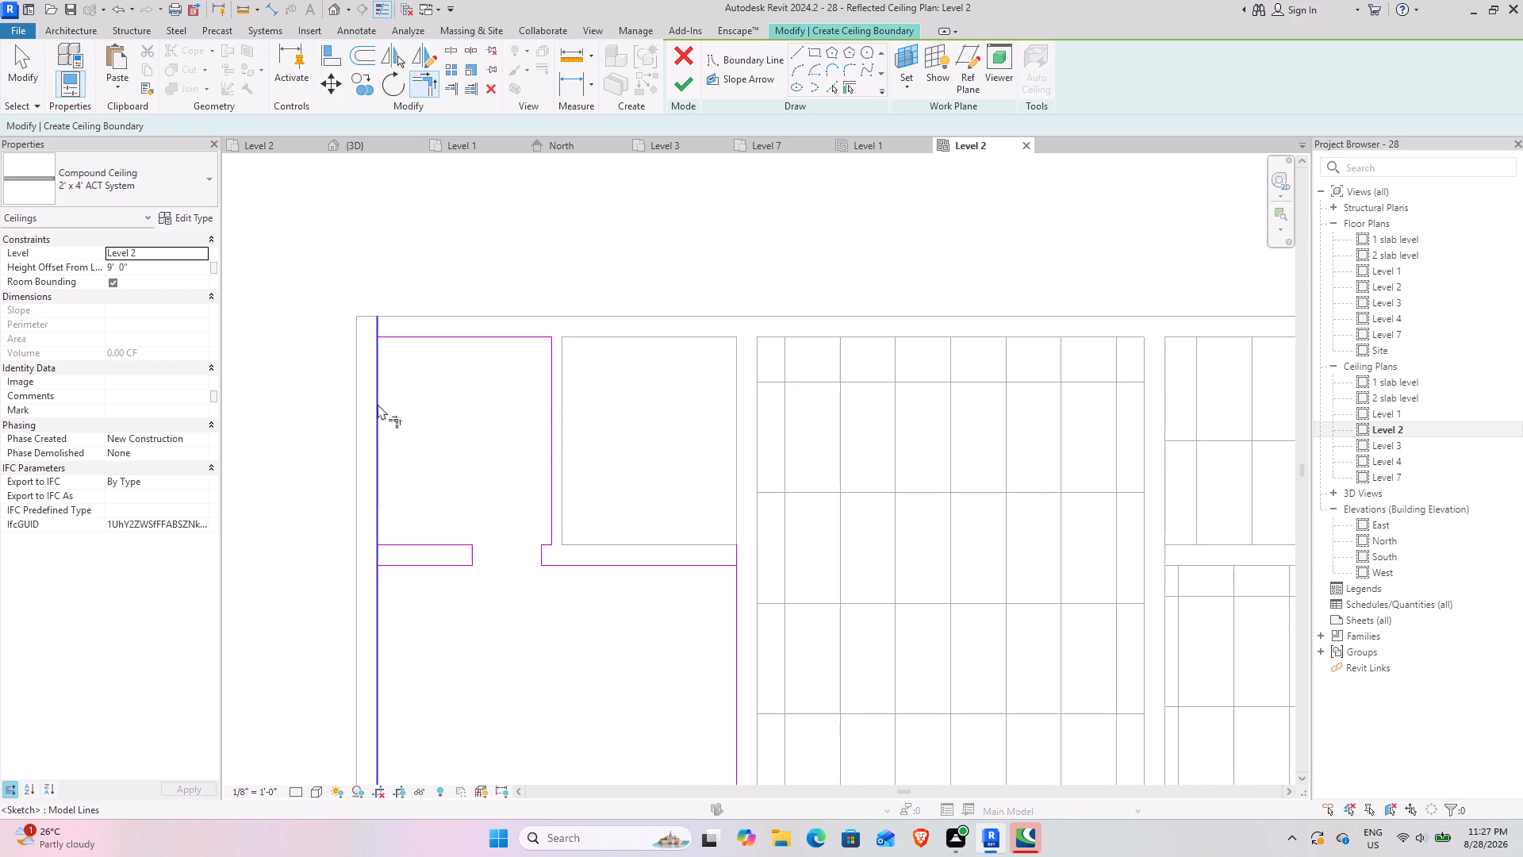
{"action": "left_click", "coordinate": [378, 404]}
{"action": "left_click", "coordinate": [397, 332]}
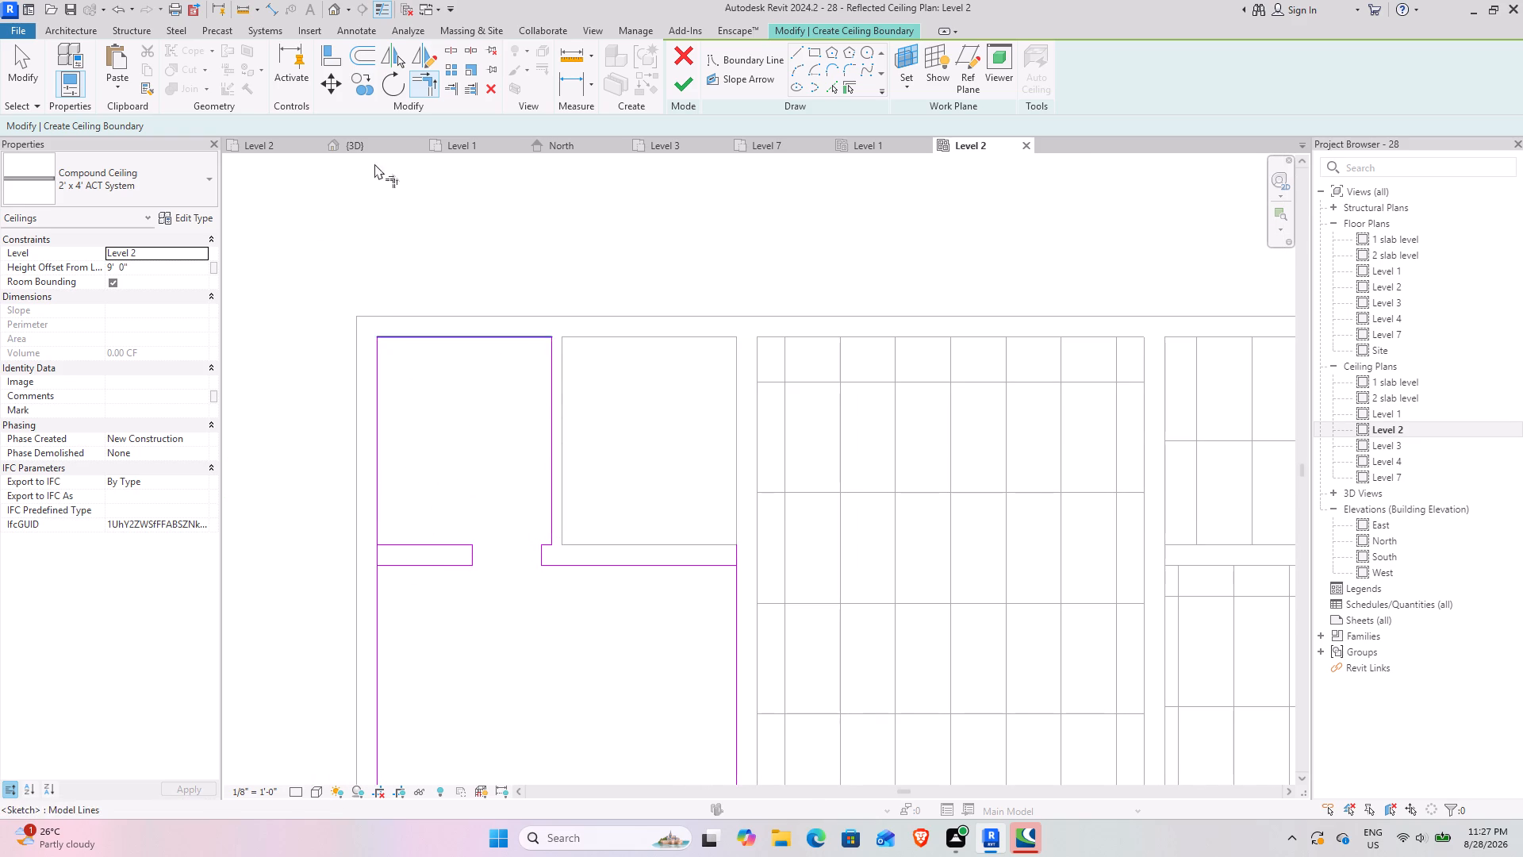
Split the exterior side wall line at the short partition and trim both pieces into corners with that partition's front and rear faces.
{"action": "left_click", "coordinate": [455, 52]}
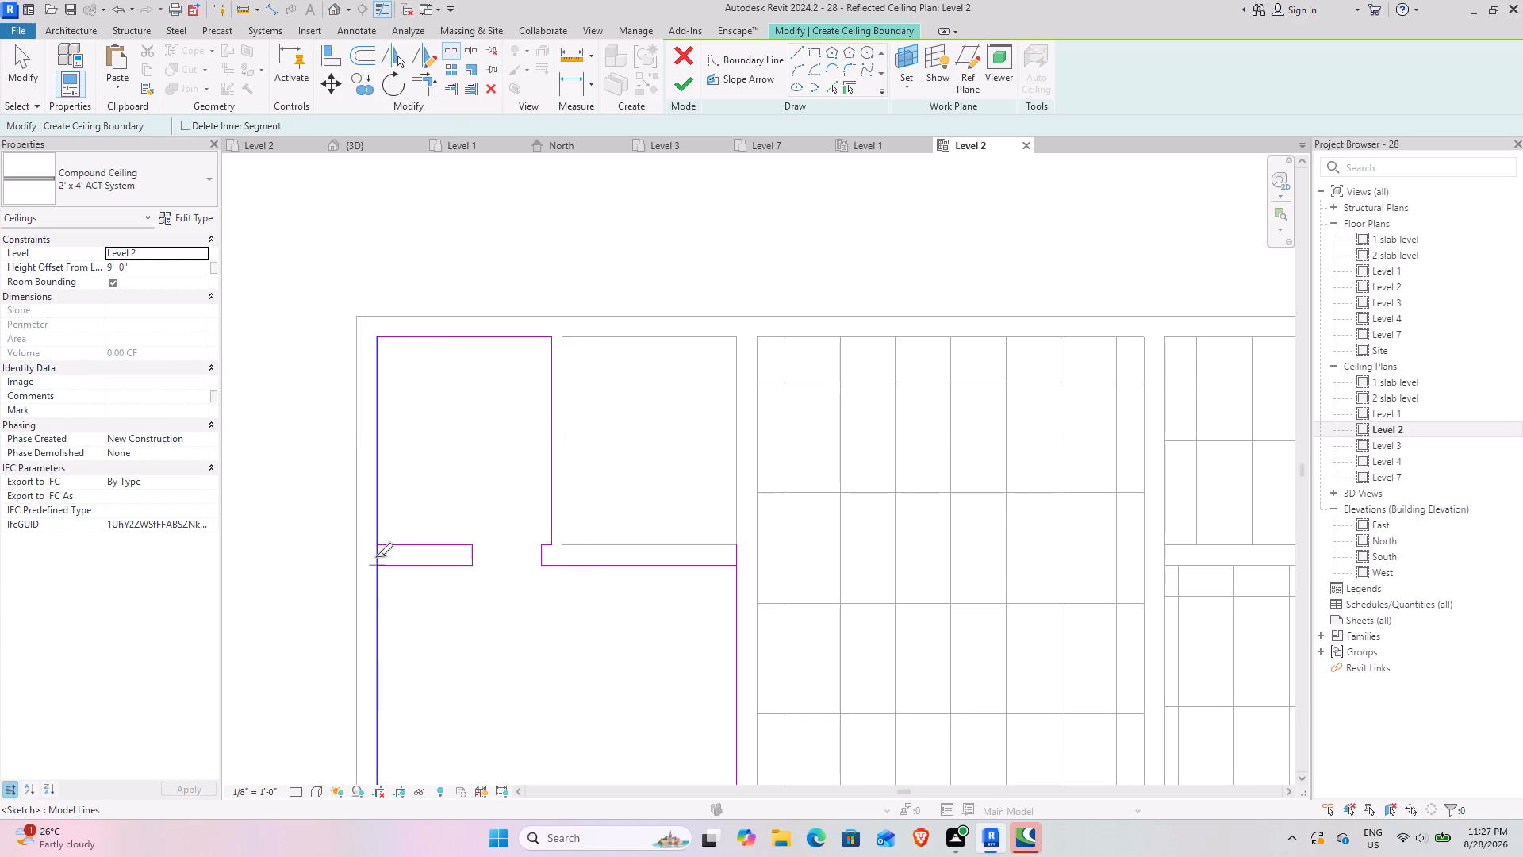
{"action": "left_click", "coordinate": [375, 555]}
{"action": "left_click", "coordinate": [421, 83]}
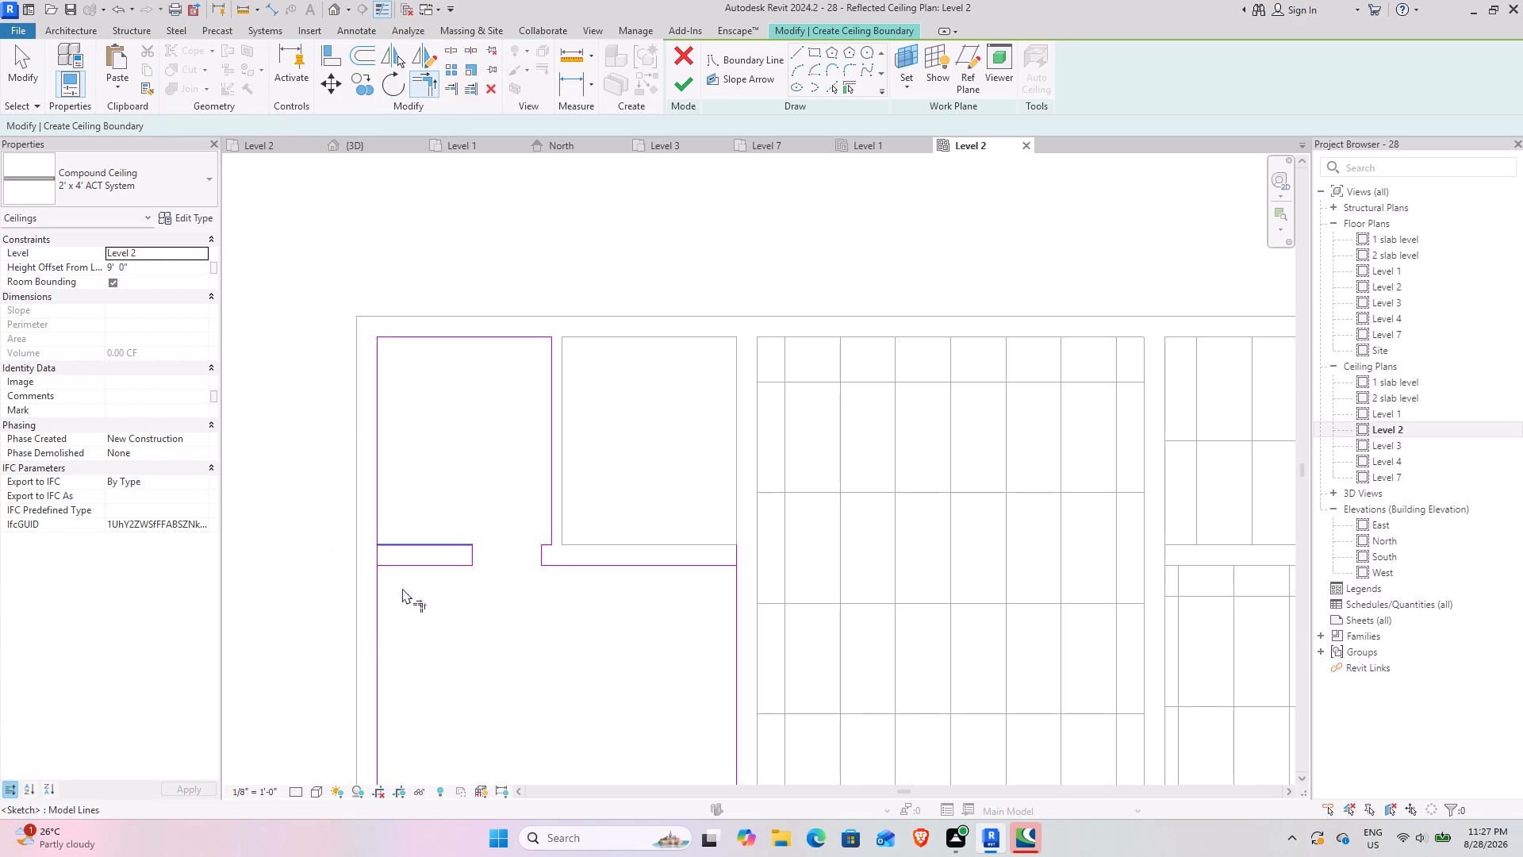
{"action": "left_click", "coordinate": [371, 585]}
{"action": "scroll", "coordinate": [391, 517], "scroll_direction": "up", "scroll_amount": 2}
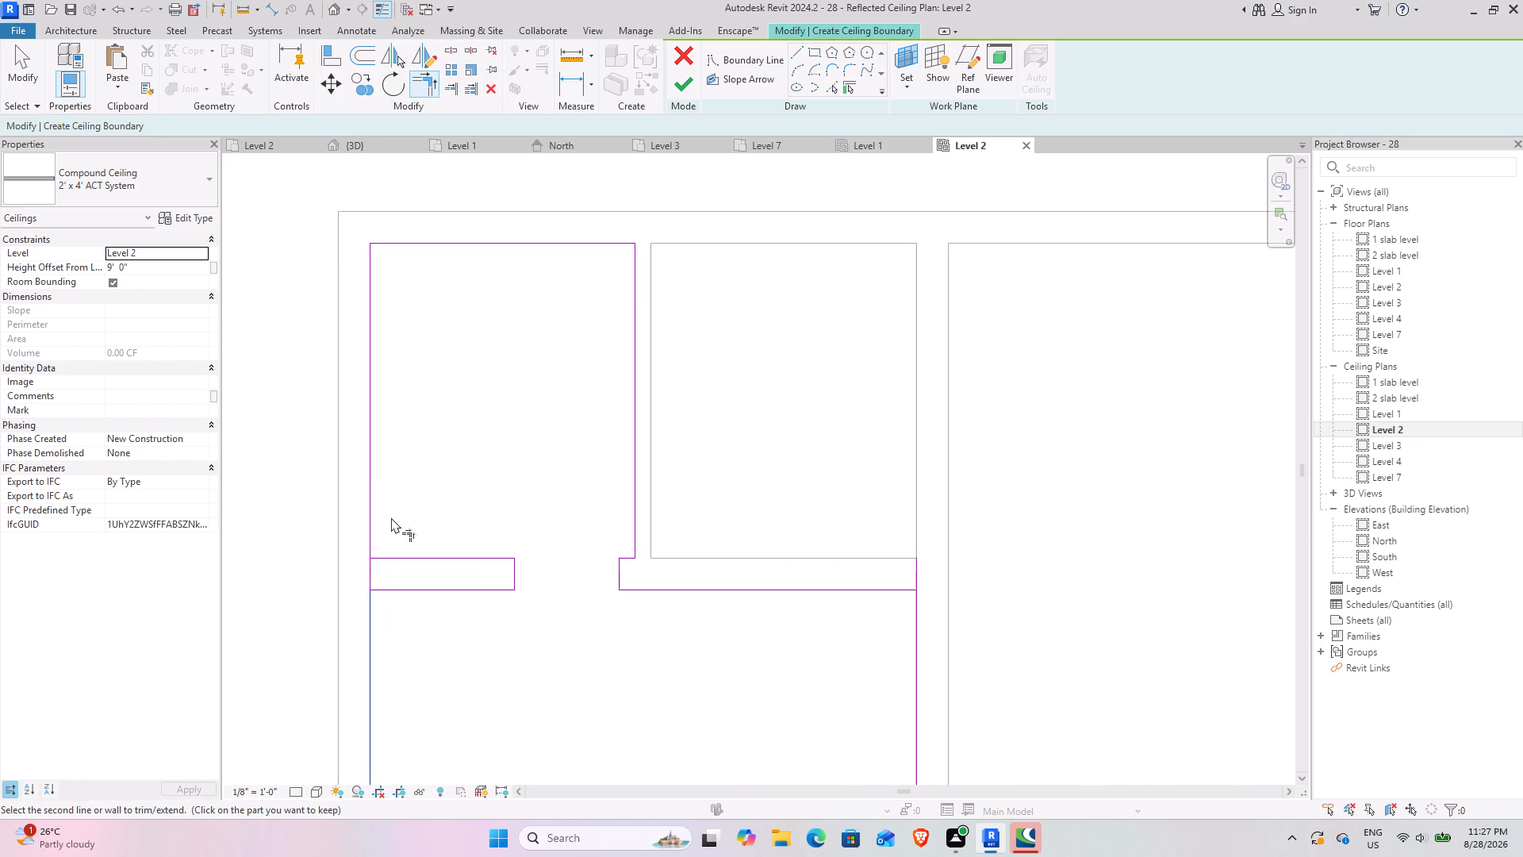
{"action": "scroll", "coordinate": [391, 517], "scroll_direction": "up", "scroll_amount": 5}
{"action": "middle_click_drag", "start_coordinate": [385, 568], "coordinate": [421, 507]}
{"action": "left_click", "coordinate": [389, 462]}
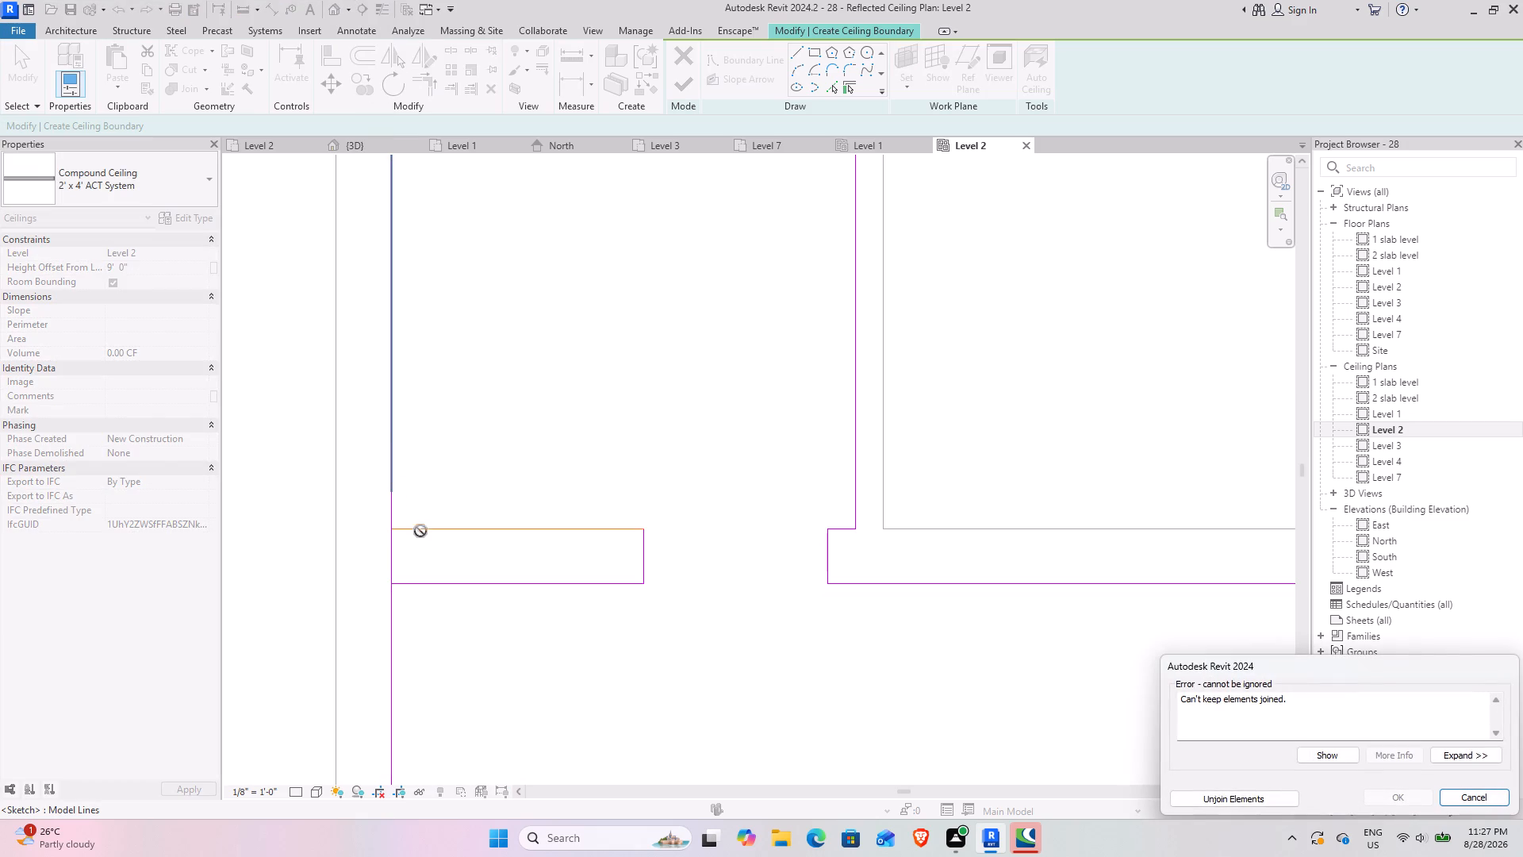
{"action": "left_click", "coordinate": [1494, 797]}
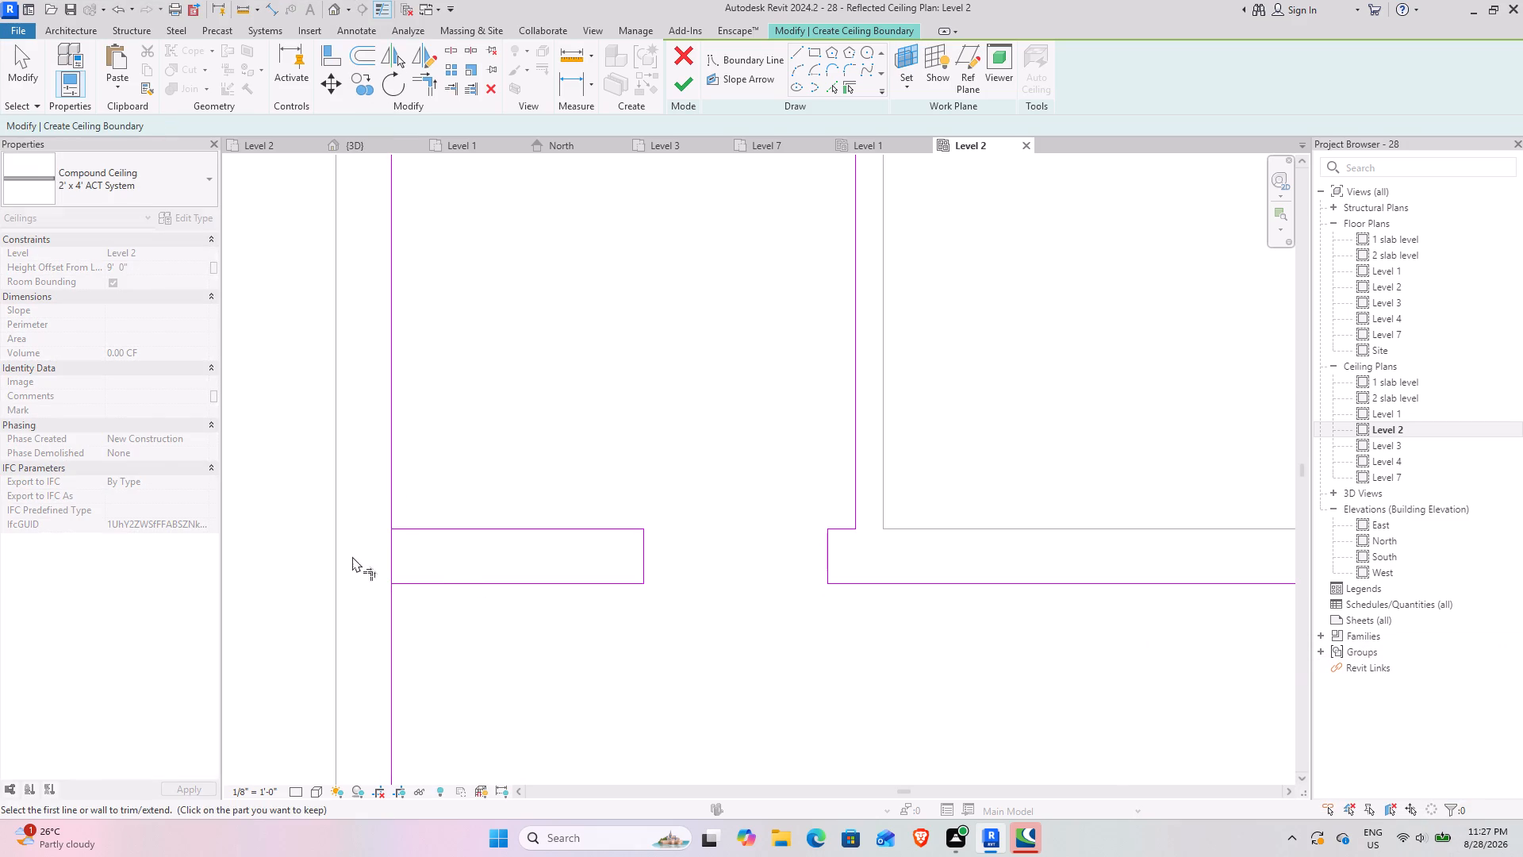
{"action": "left_click", "coordinate": [385, 502]}
{"action": "left_click", "coordinate": [440, 534]}
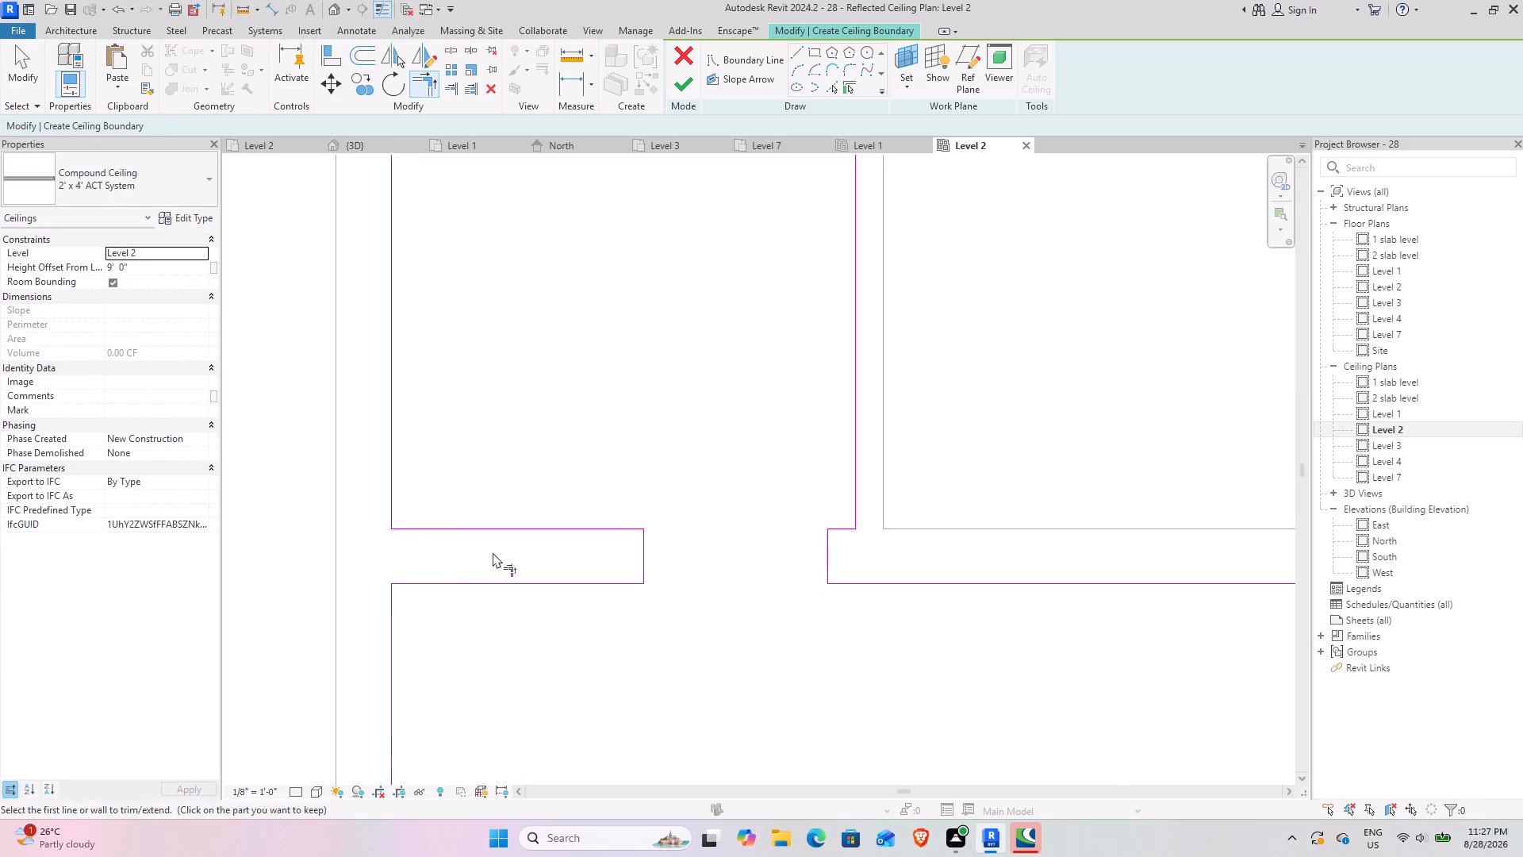
Trim the lounge-side line into a corner with the toilet cross wall's front-face line and finish the Bed Room-2 ceiling sketch.
{"action": "scroll", "coordinate": [603, 598], "scroll_direction": "down", "scroll_amount": 4}
{"action": "middle_click_drag", "start_coordinate": [617, 693], "coordinate": [498, 471]}
{"action": "scroll", "coordinate": [527, 532], "scroll_direction": "down", "scroll_amount": 3}
{"action": "middle_click_drag", "start_coordinate": [521, 550], "coordinate": [502, 537]}
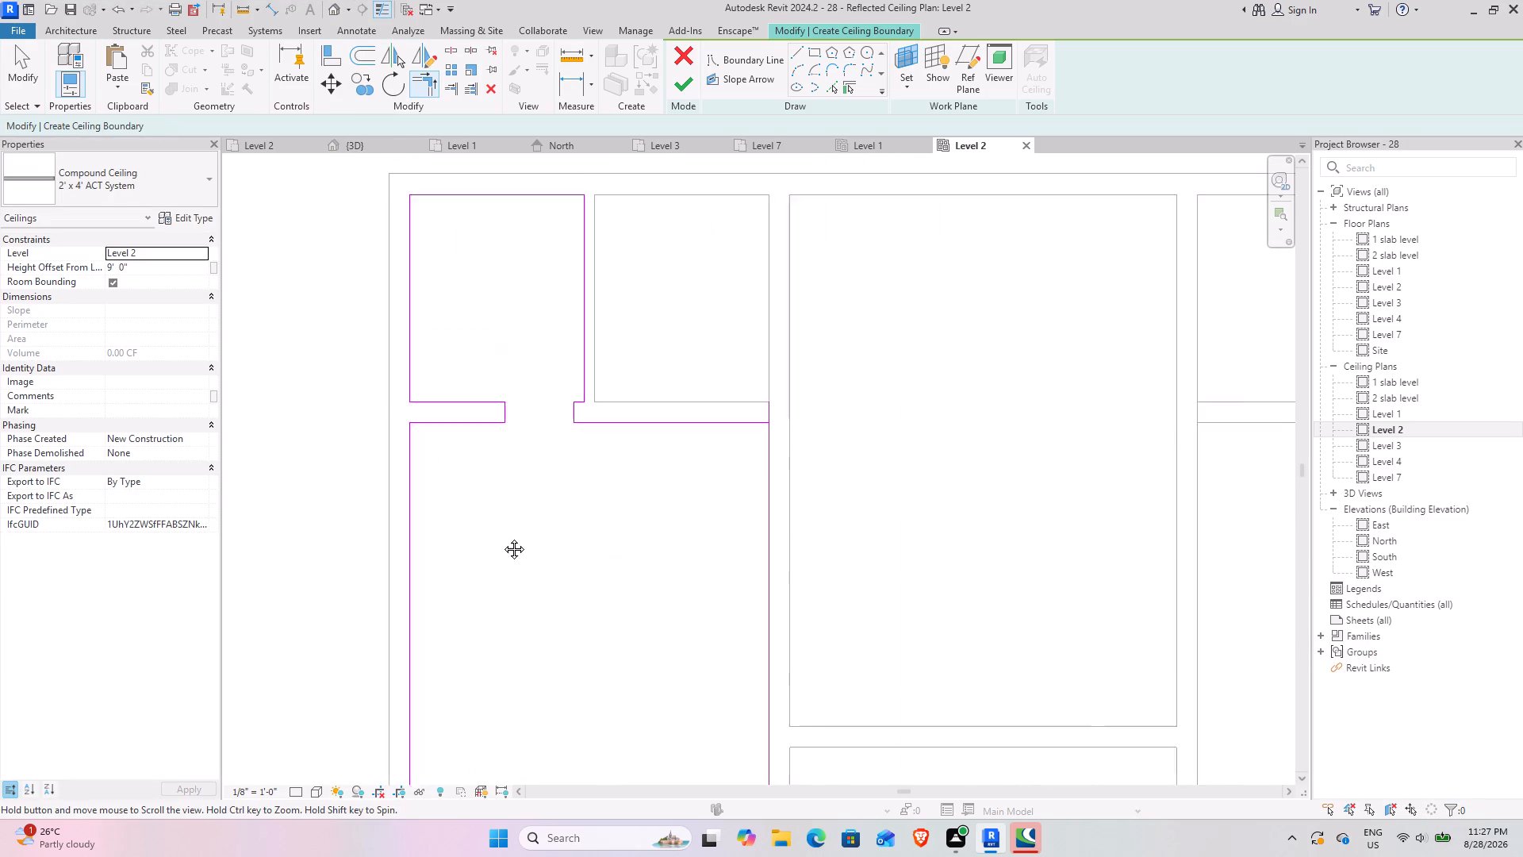
{"action": "middle_click_drag", "start_coordinate": [502, 537], "coordinate": [422, 321]}
{"action": "middle_click_drag", "start_coordinate": [512, 389], "coordinate": [554, 551]}
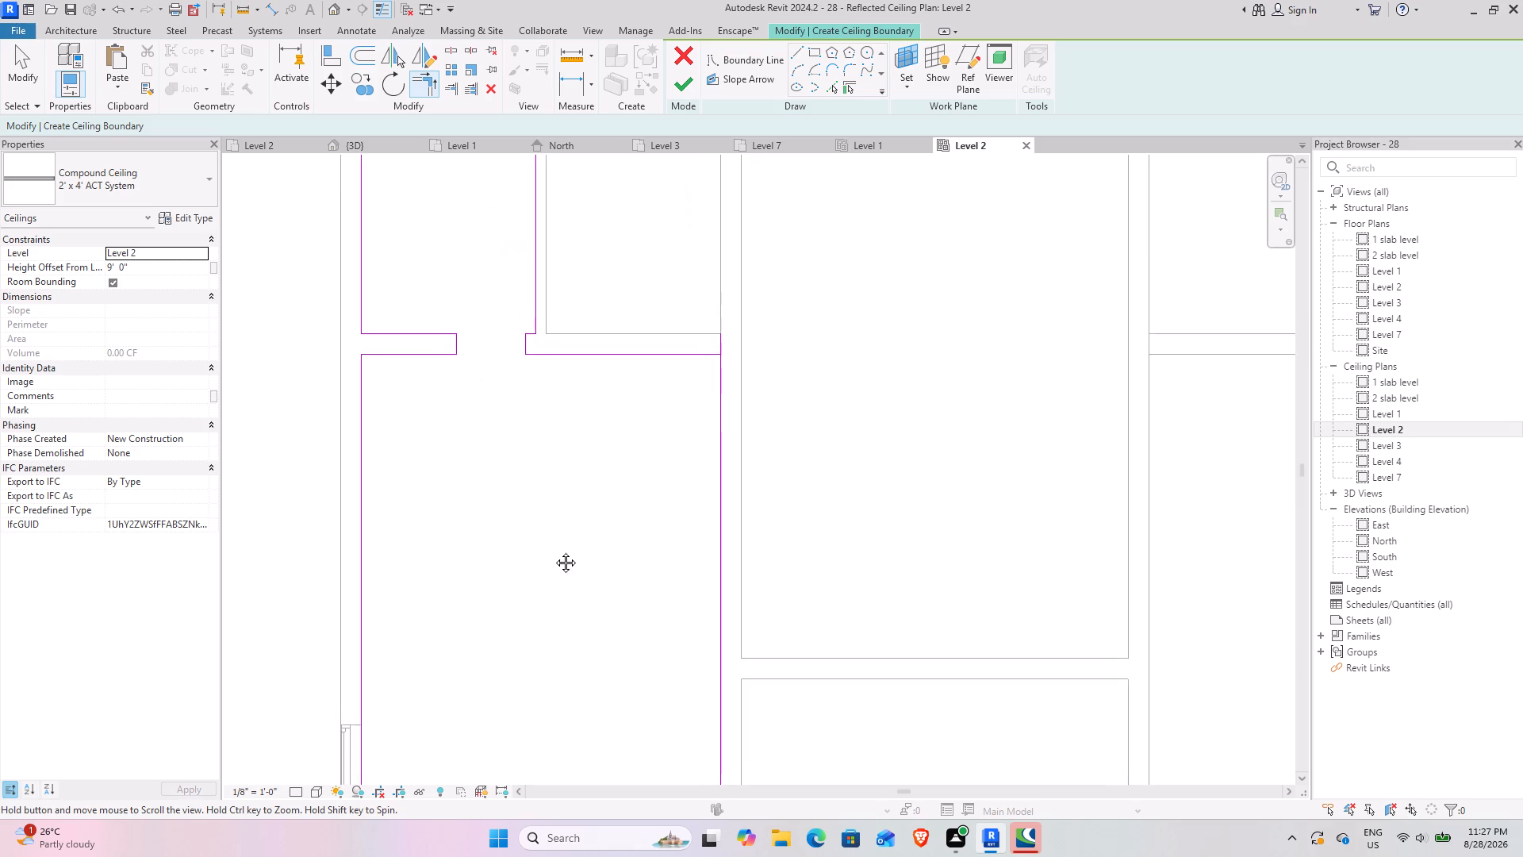
{"action": "middle_click_drag", "start_coordinate": [554, 551], "coordinate": [451, 363]}
{"action": "middle_click_drag", "start_coordinate": [481, 422], "coordinate": [605, 497]}
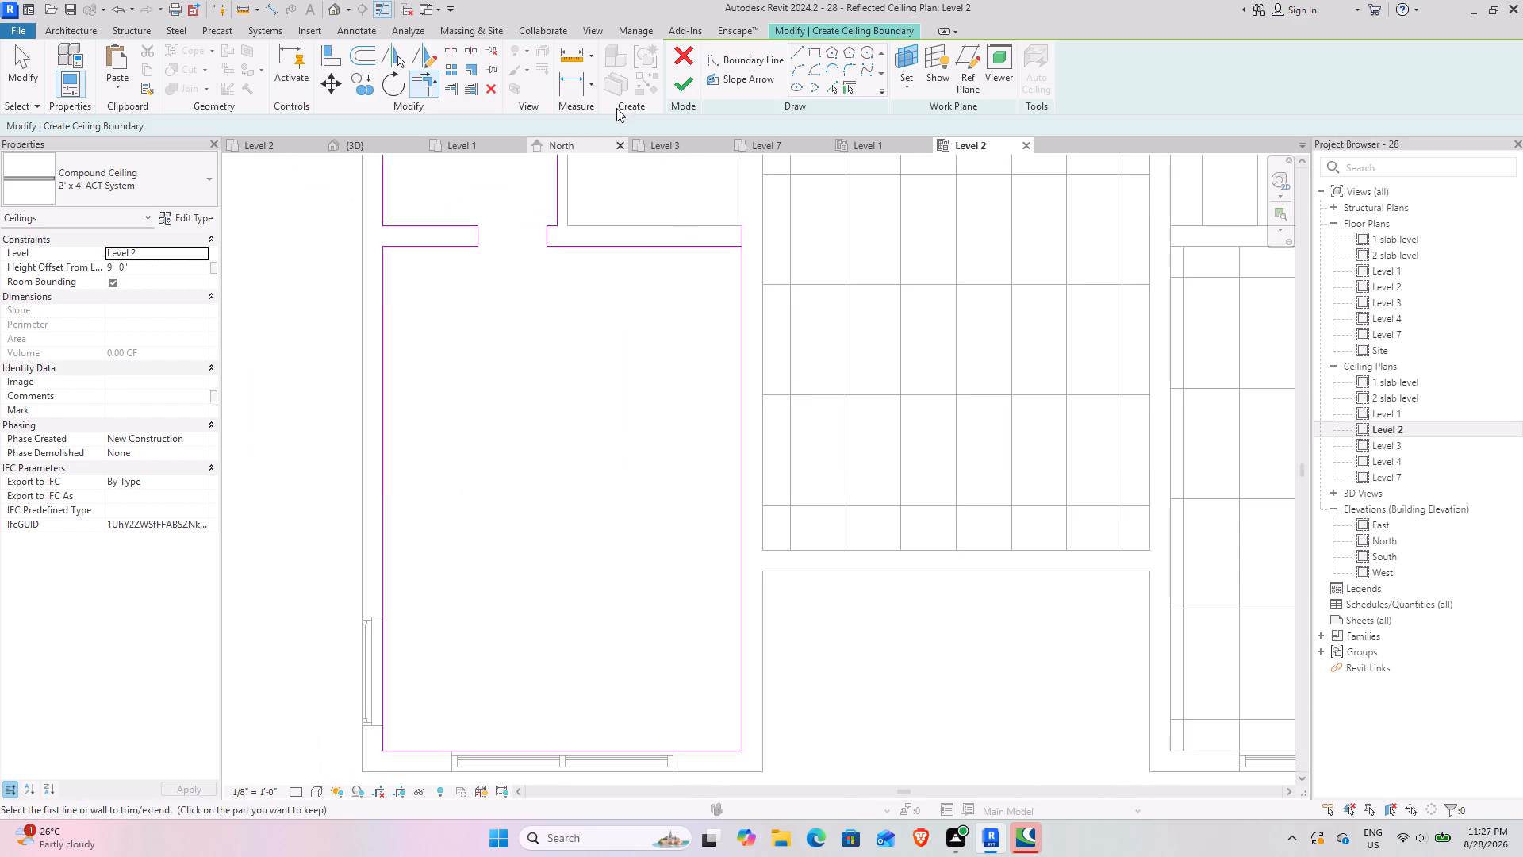
{"action": "left_click", "coordinate": [697, 92]}
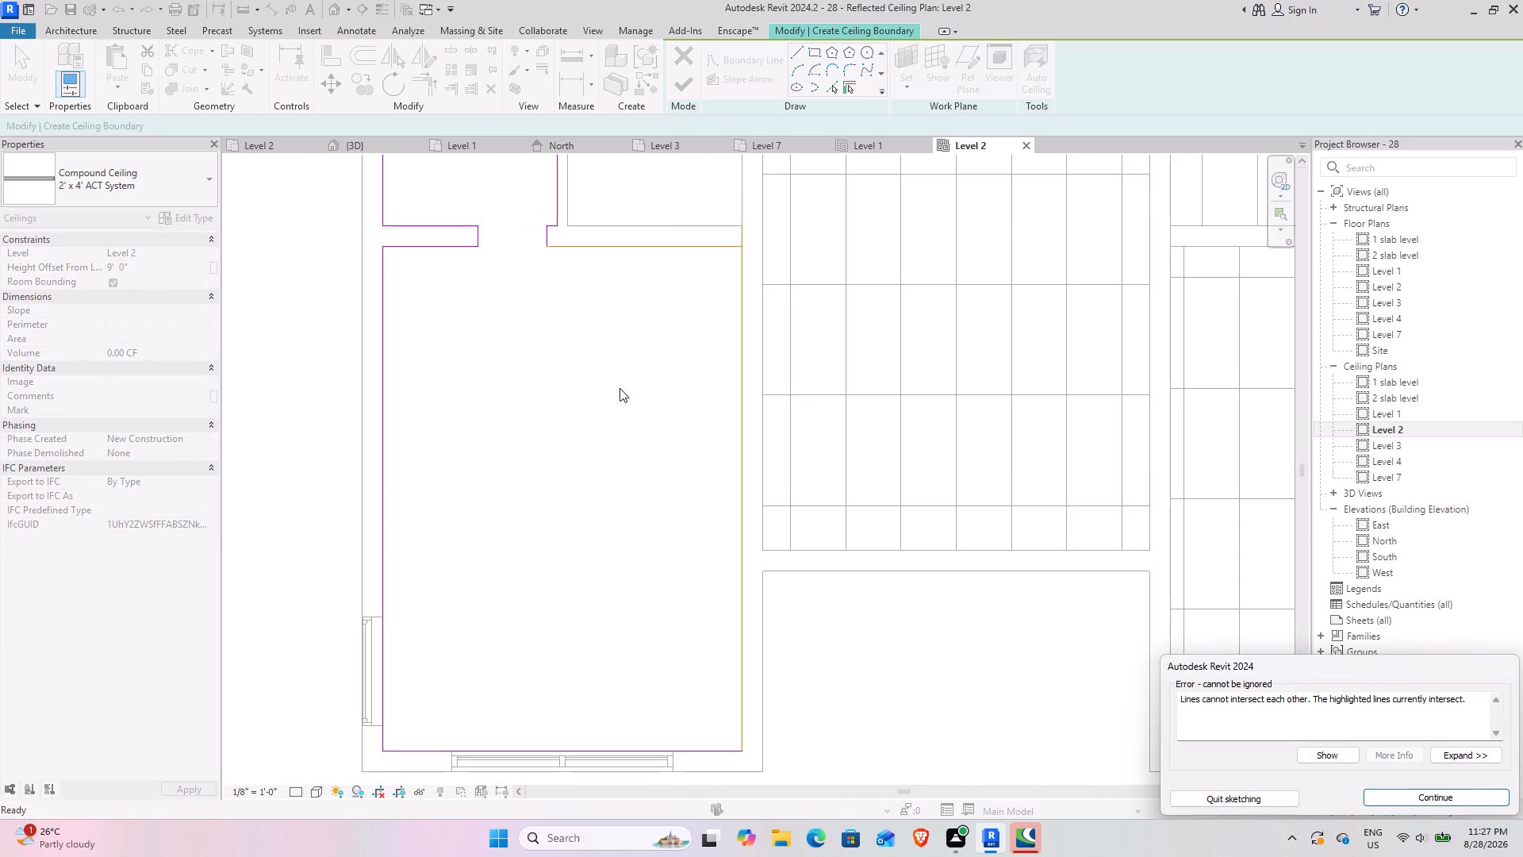
{"action": "middle_click_drag", "start_coordinate": [612, 374], "coordinate": [543, 427]}
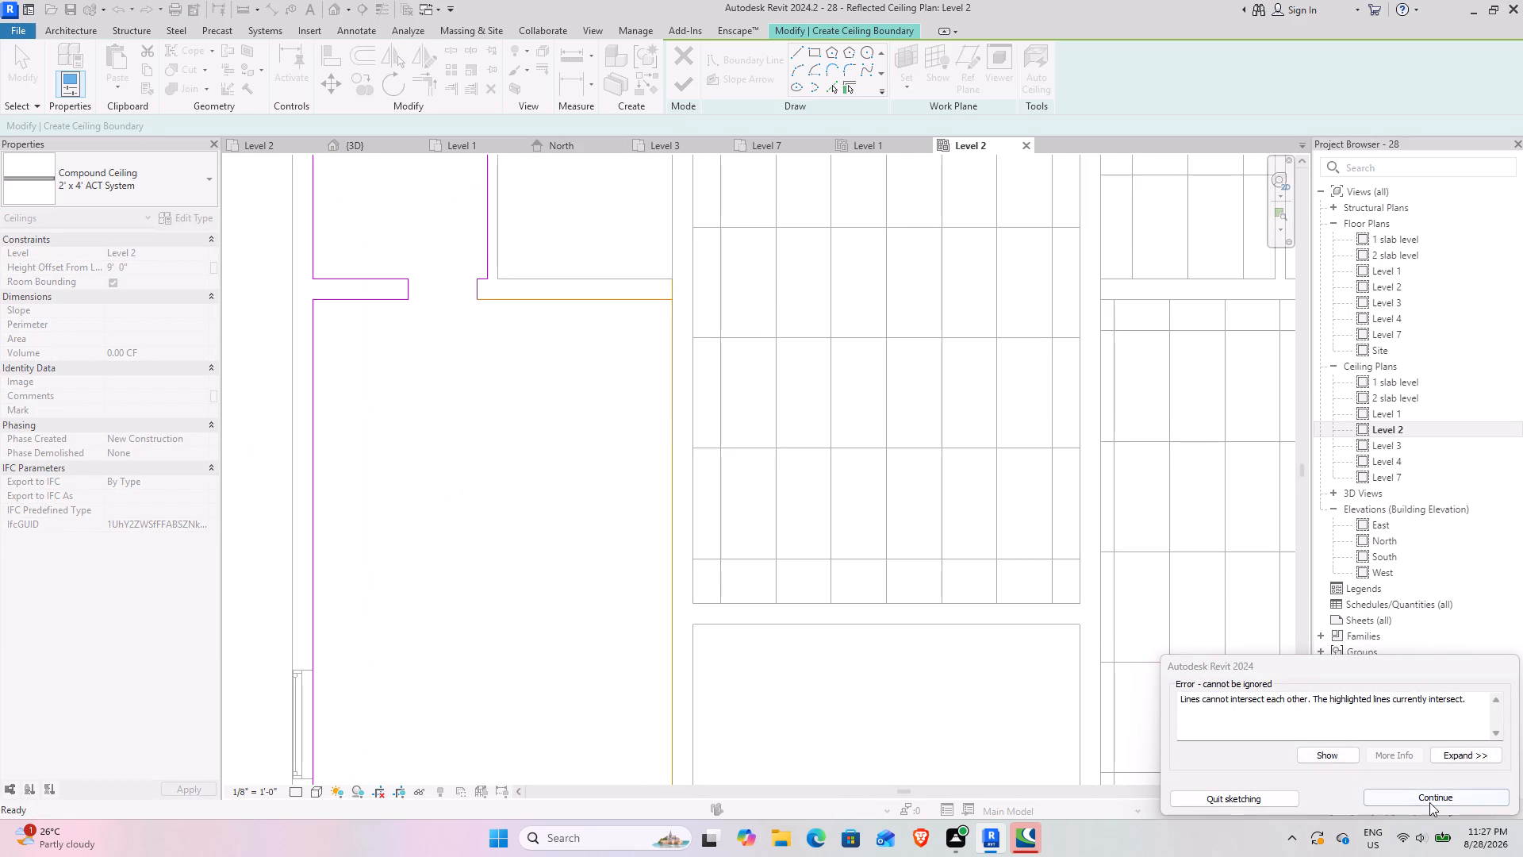
{"action": "left_click", "coordinate": [1429, 802]}
{"action": "left_click", "coordinate": [619, 298]}
{"action": "left_click", "coordinate": [667, 332]}
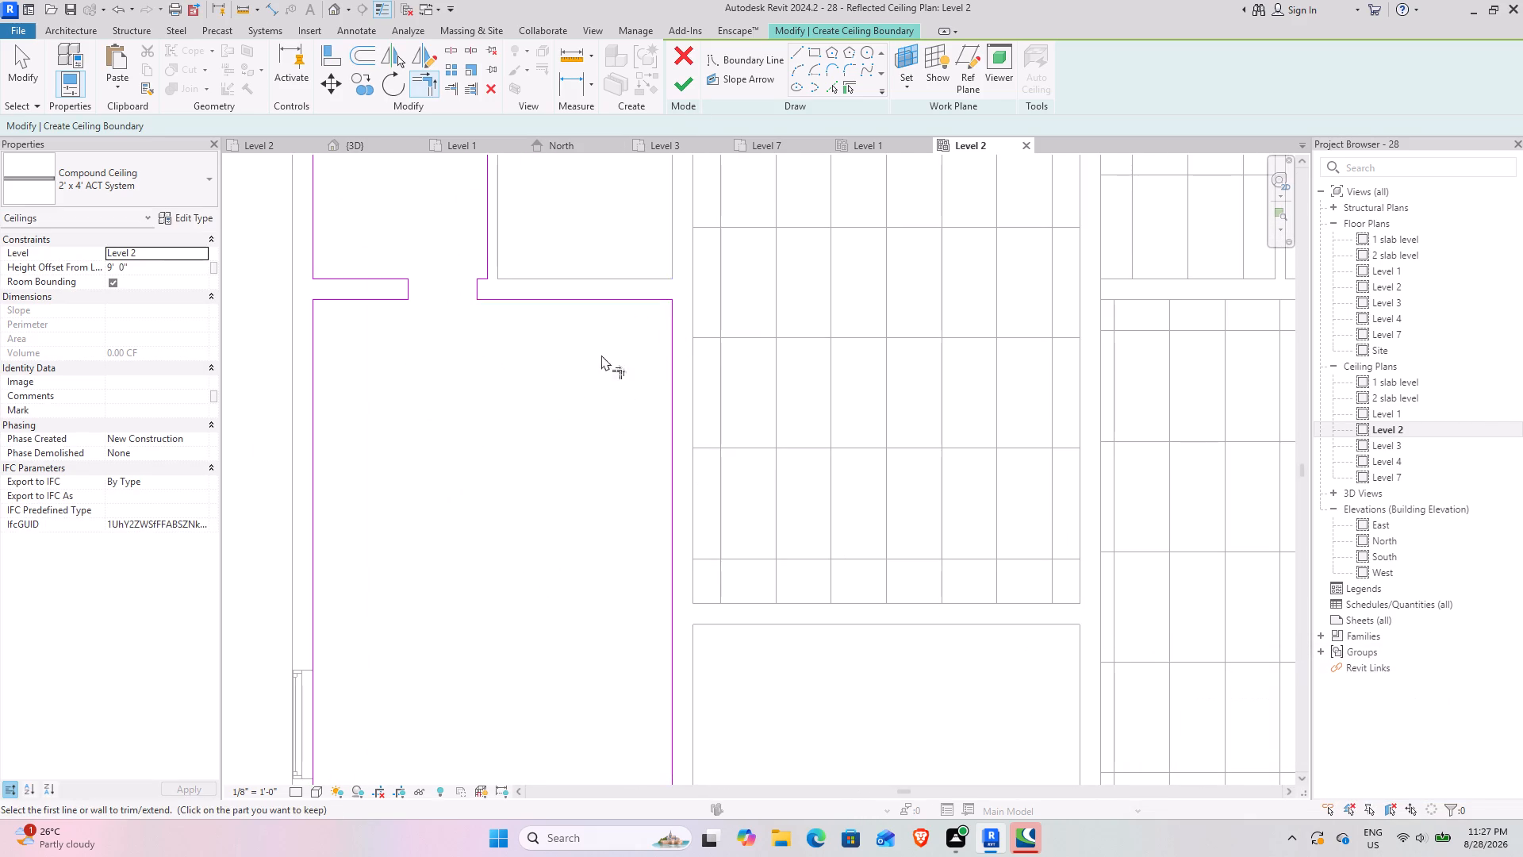
{"action": "scroll", "coordinate": [464, 416], "scroll_direction": "down", "scroll_amount": 4}
{"action": "middle_click_drag", "start_coordinate": [499, 524], "coordinate": [502, 452]}
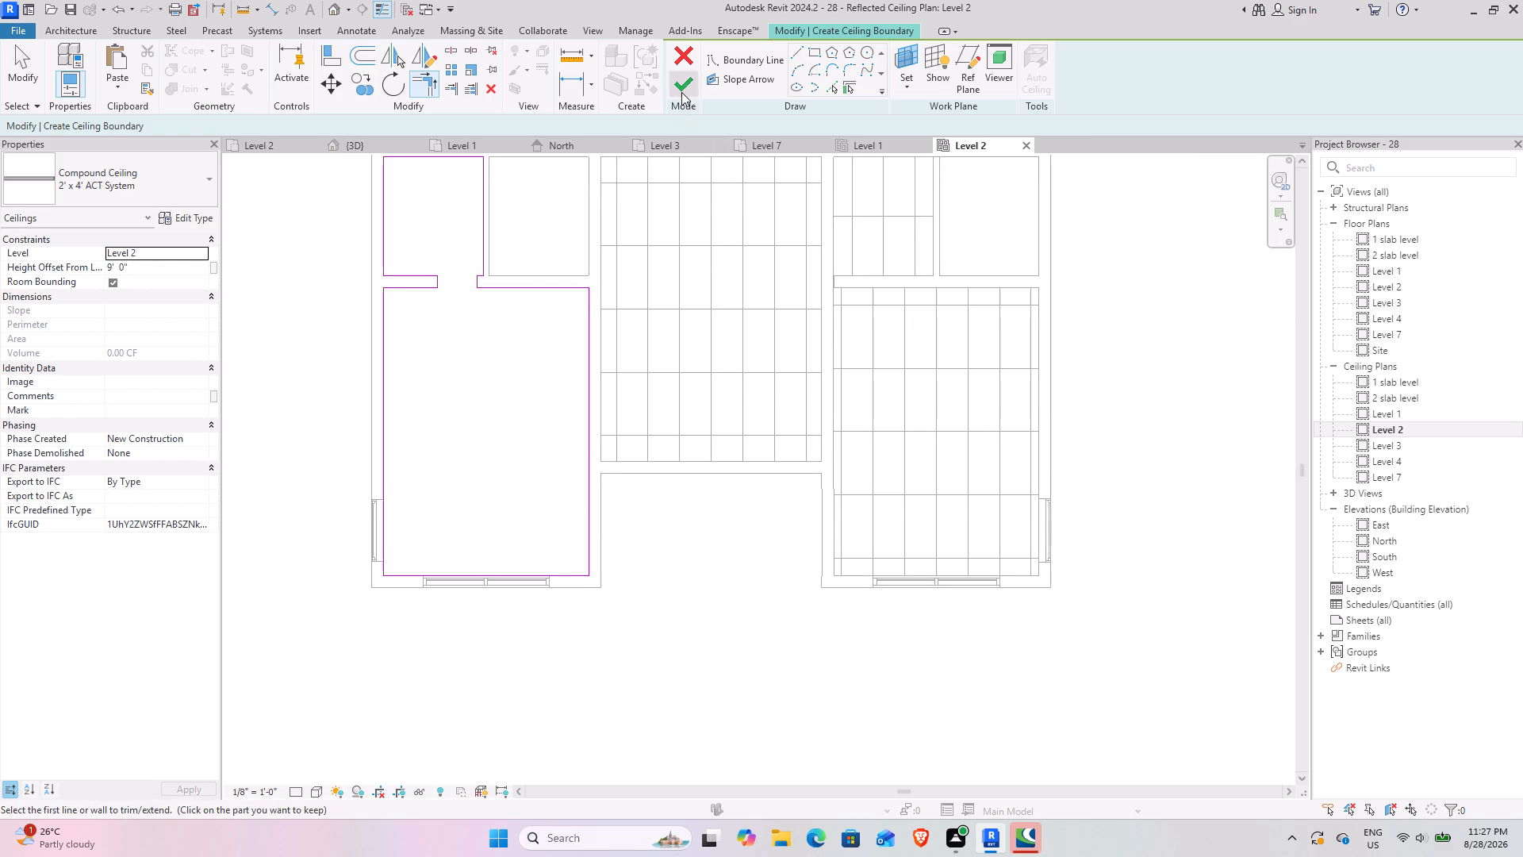
{"action": "left_click", "coordinate": [681, 92]}
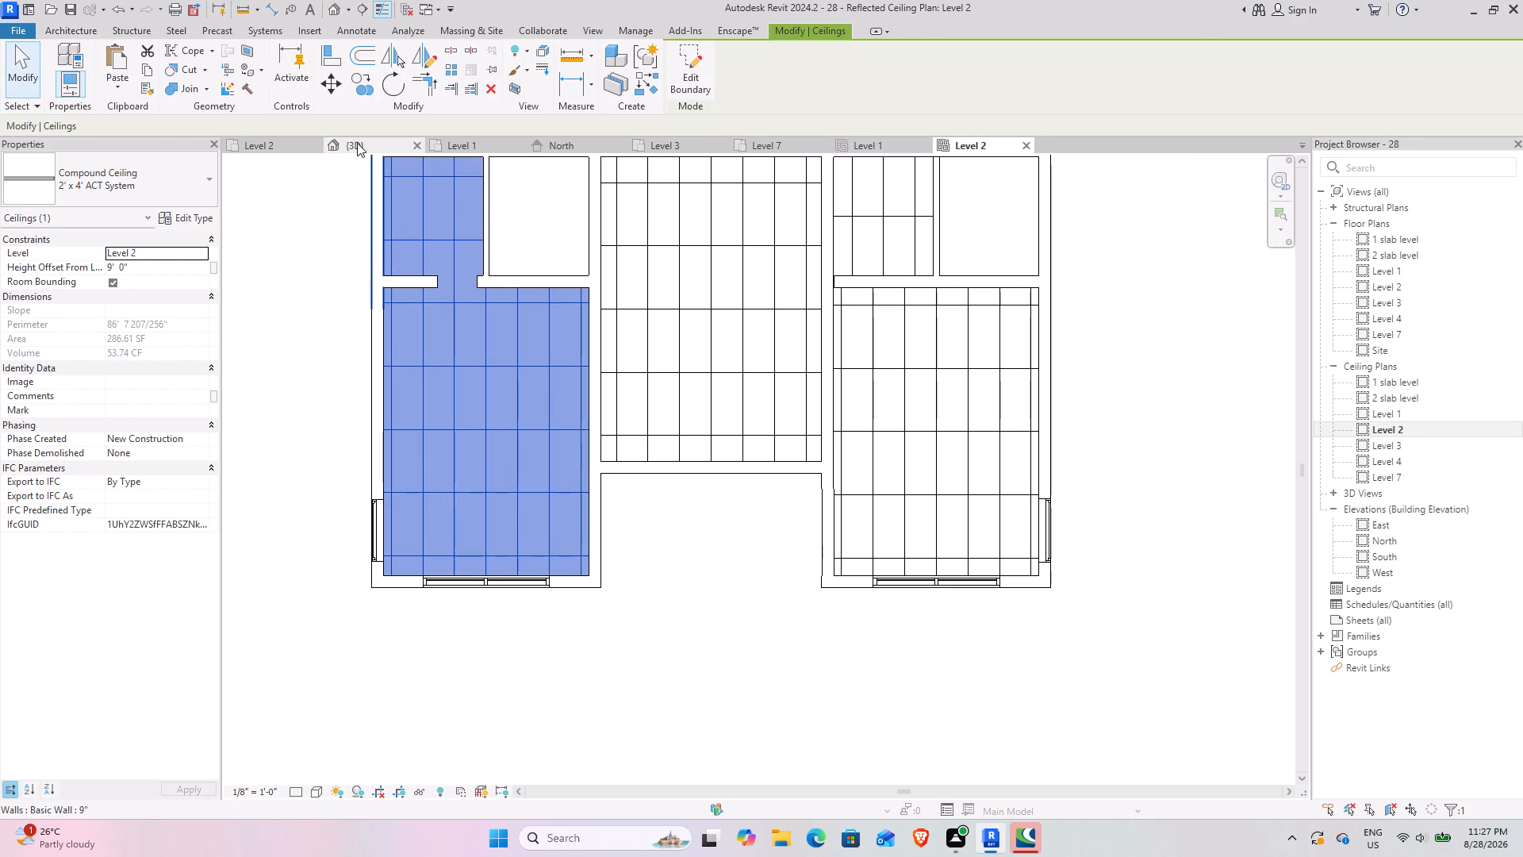
Select the family lounge and stair bay ceiling in 3D, open its boundary for editing, and show it in the Level 2 floor plan.
{"action": "left_click", "coordinate": [357, 143]}
{"action": "left_click", "coordinate": [1114, 456]}
{"action": "middle_click_drag", "start_coordinate": [733, 473], "coordinate": [633, 512]}
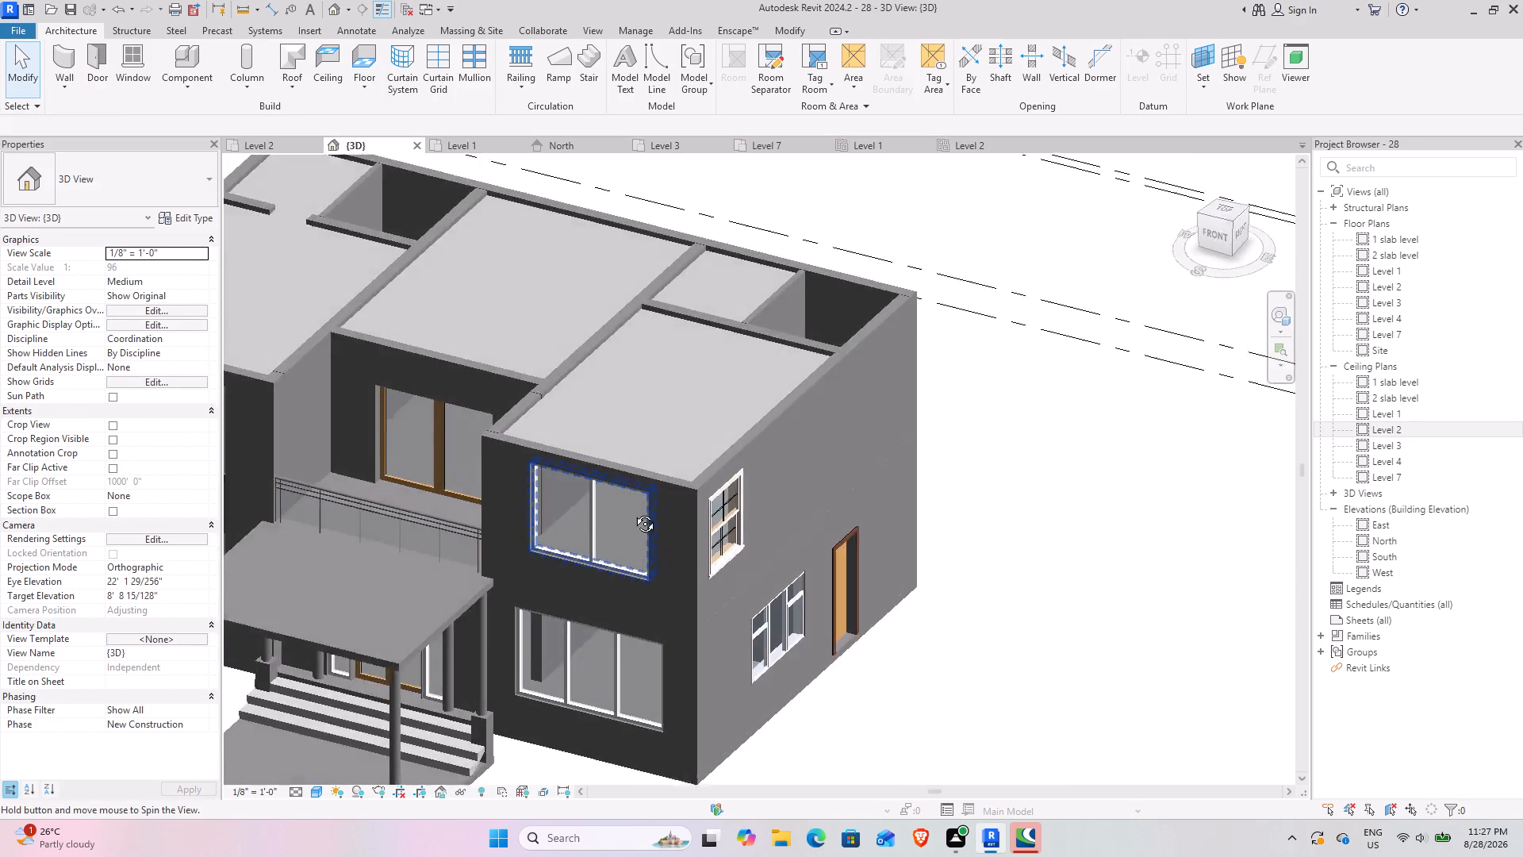
{"action": "middle_click_drag", "start_coordinate": [633, 512], "coordinate": [800, 517]}
{"action": "middle_click_drag", "start_coordinate": [652, 437], "coordinate": [627, 444], "text": "shift"}
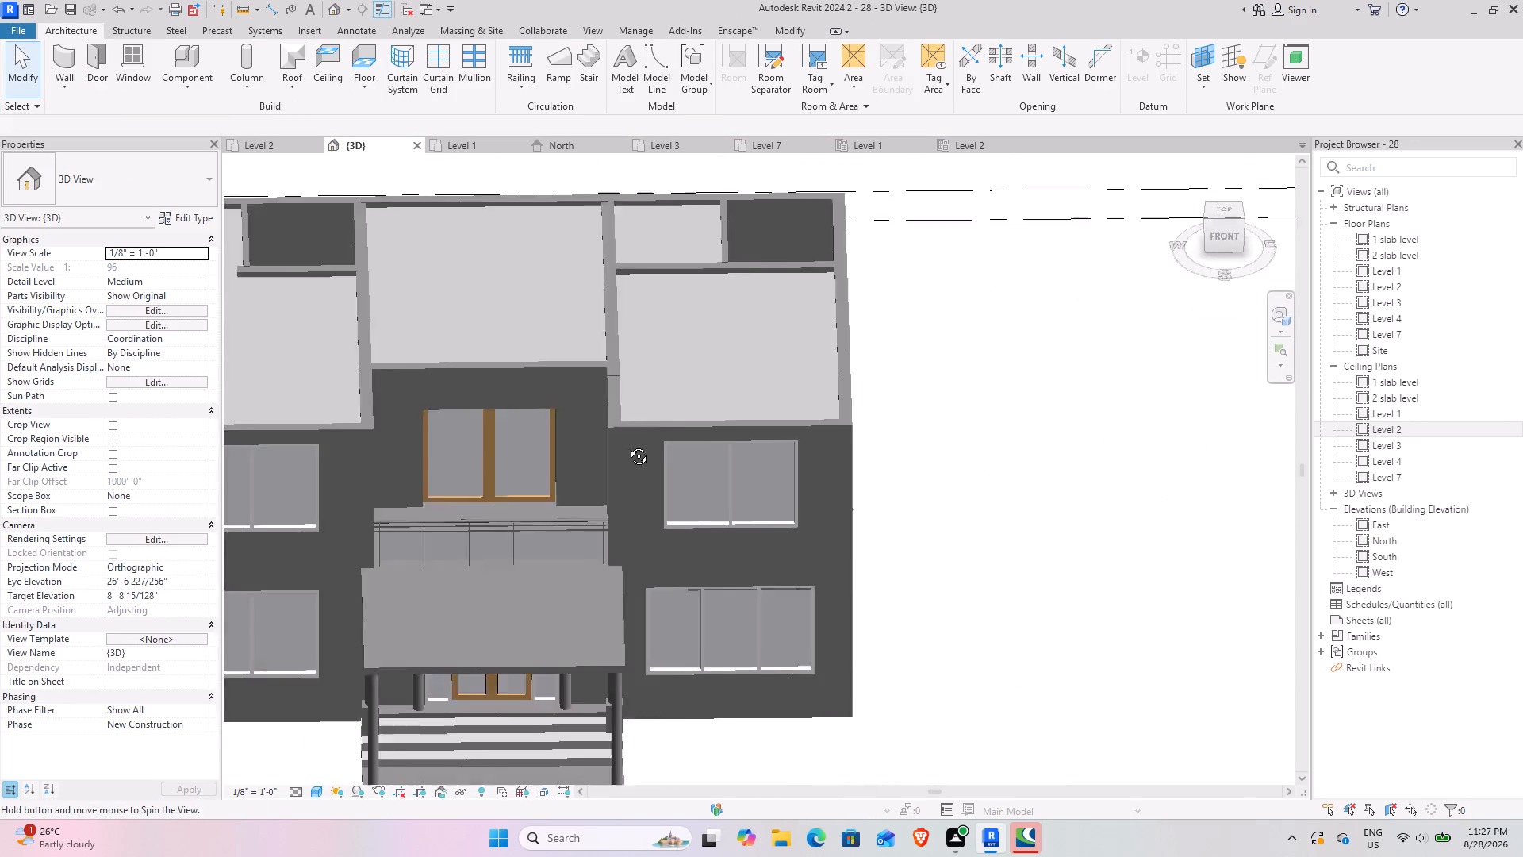
{"action": "middle_click_drag", "start_coordinate": [627, 444], "coordinate": [562, 494], "text": "shift"}
{"action": "middle_click_drag", "start_coordinate": [502, 416], "coordinate": [514, 520]}
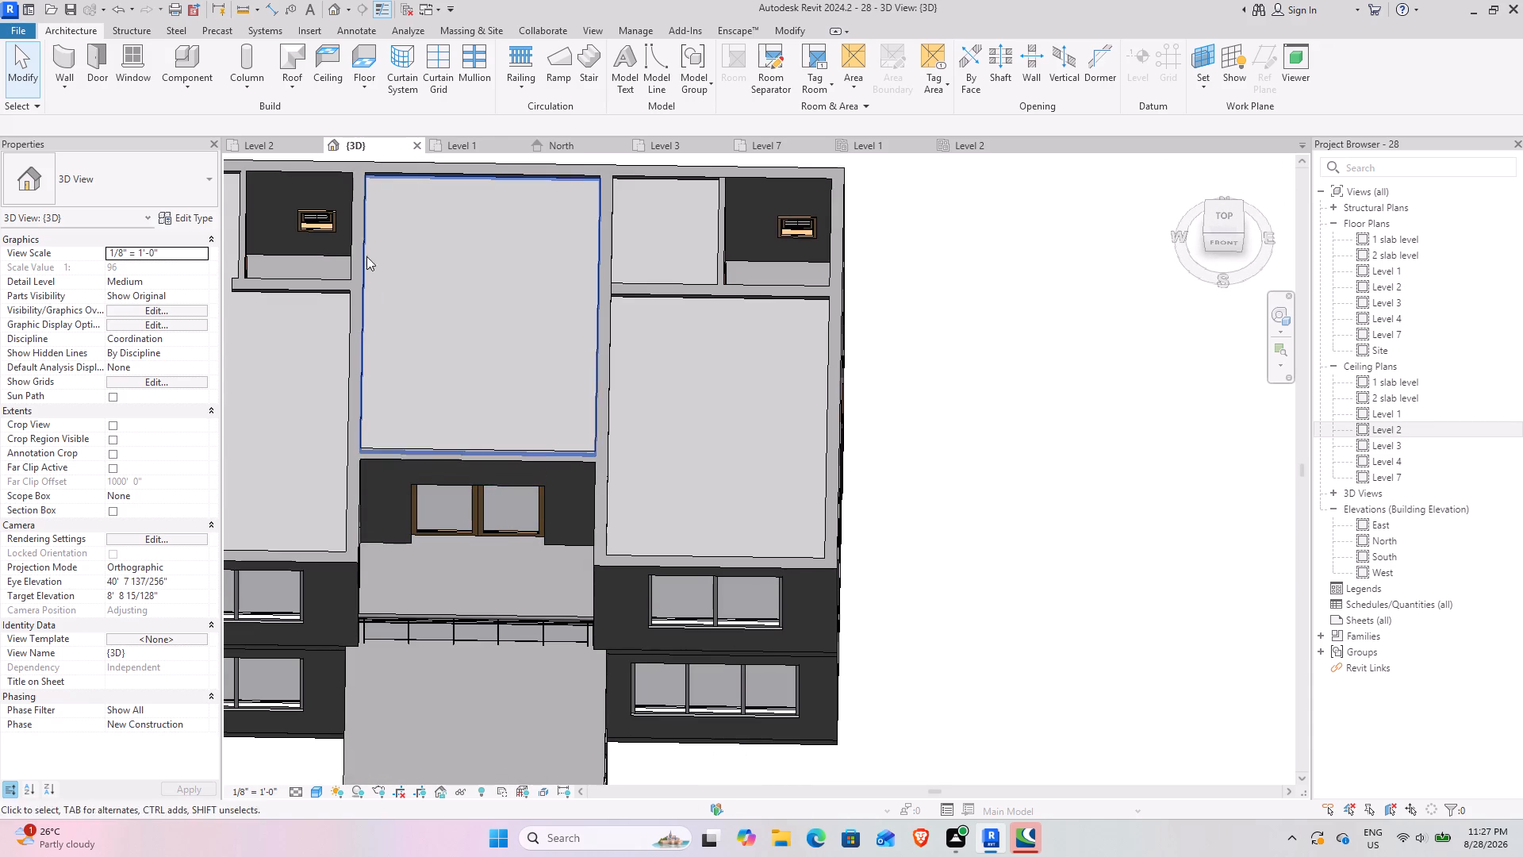
{"action": "left_click", "coordinate": [548, 448]}
{"action": "left_click", "coordinate": [693, 76]}
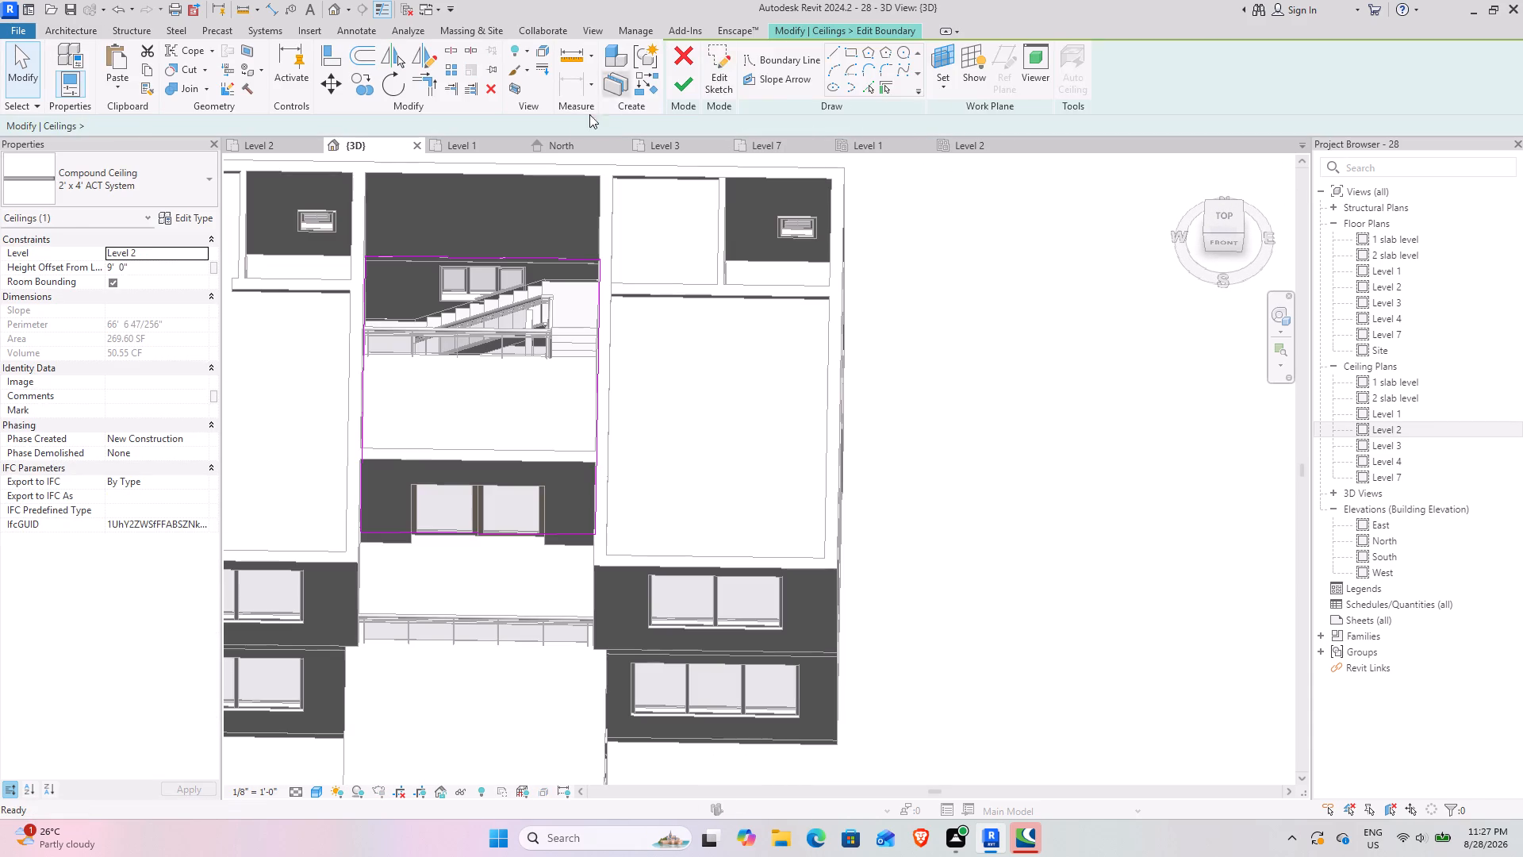
{"action": "left_click", "coordinate": [286, 148]}
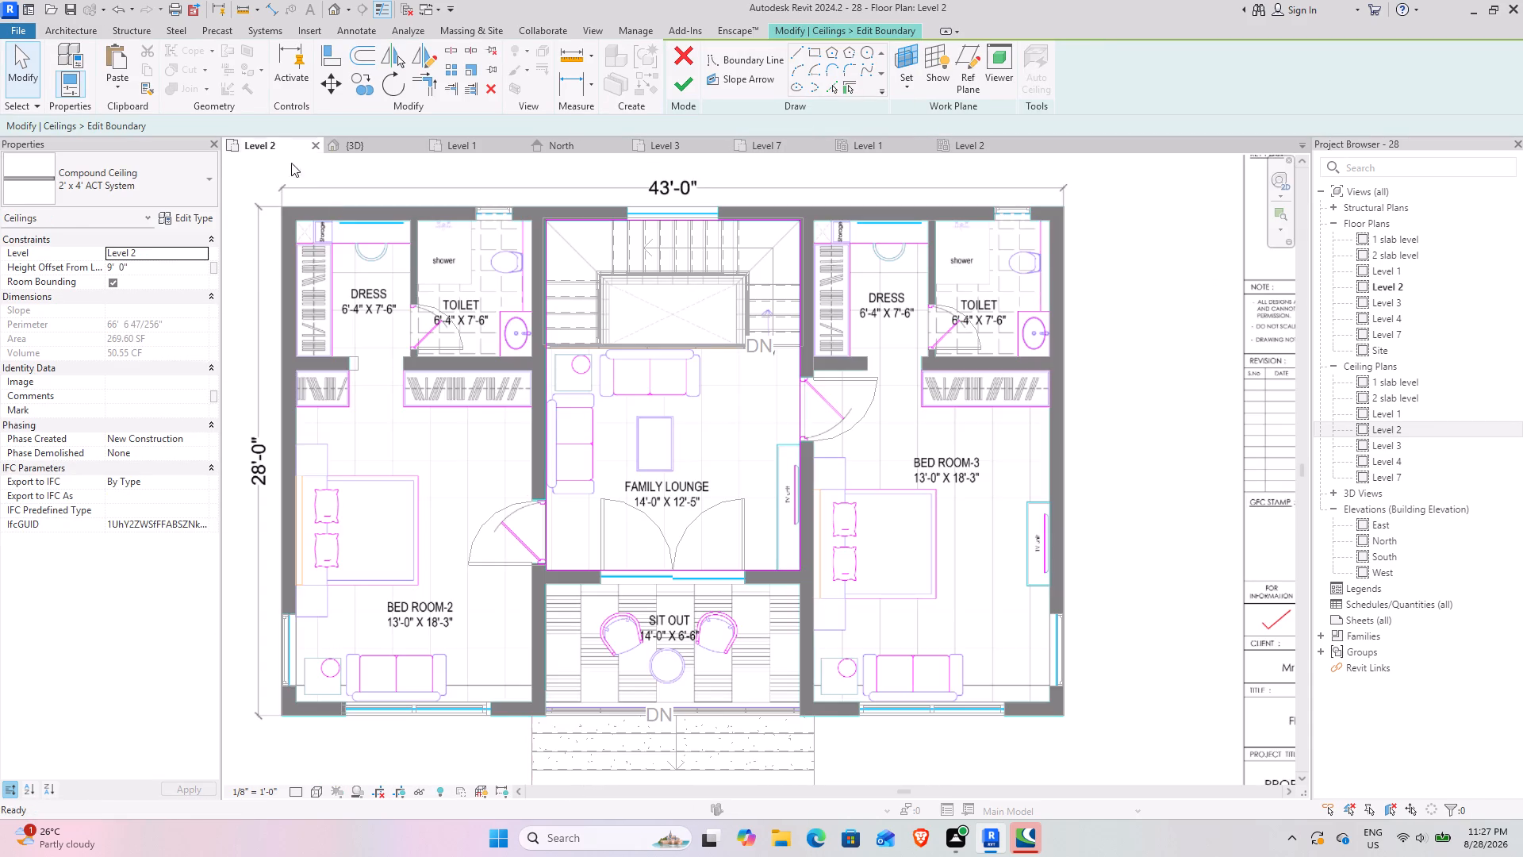
{"action": "scroll", "coordinate": [680, 217], "scroll_direction": "up", "scroll_amount": 7}
{"action": "middle_click_drag", "start_coordinate": [701, 300], "coordinate": [667, 296]}
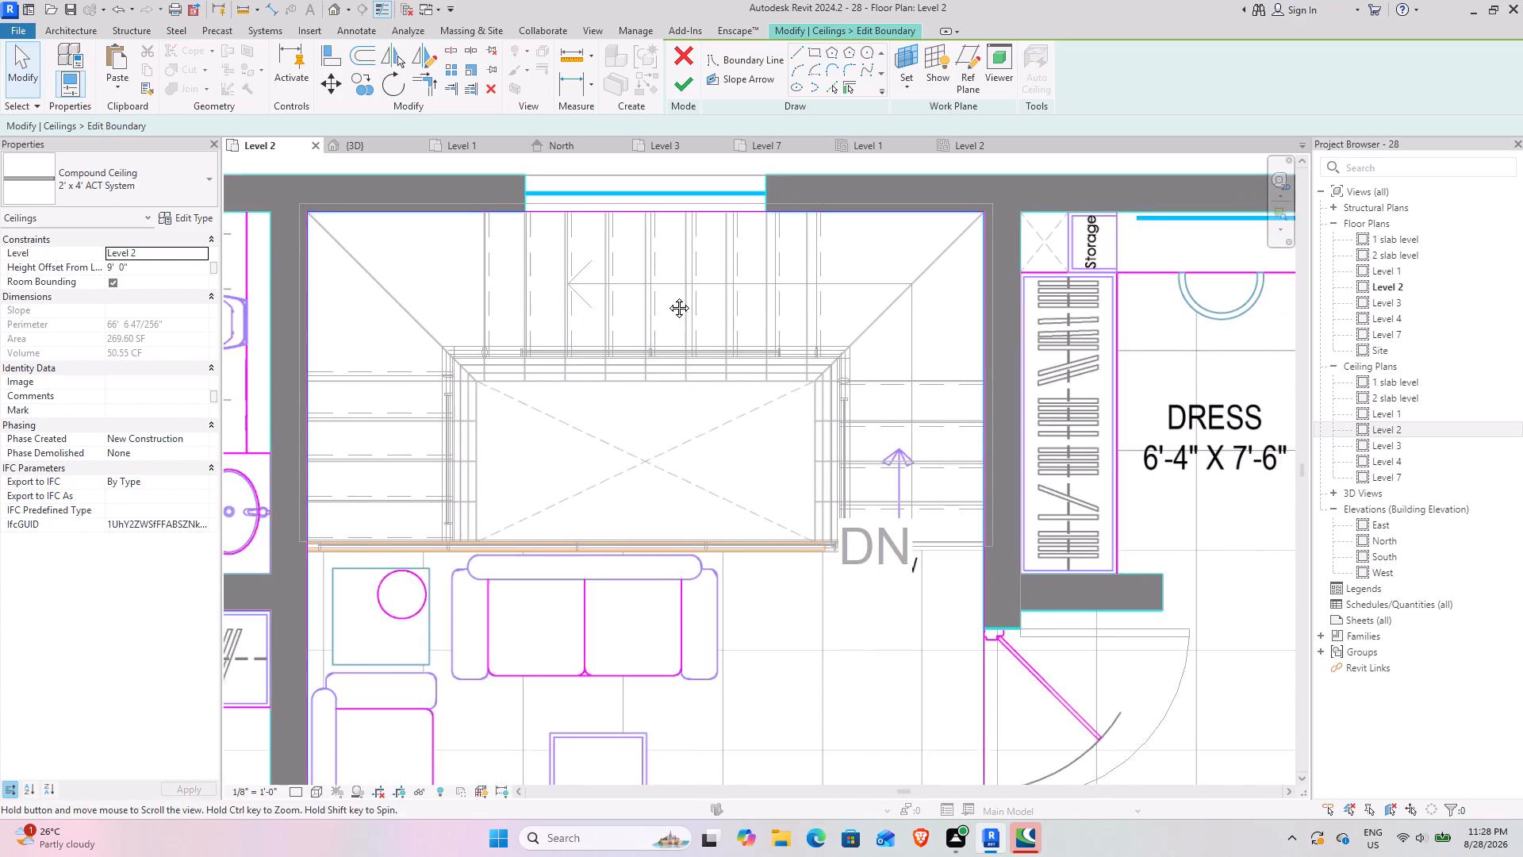
{"action": "middle_click_drag", "start_coordinate": [667, 296], "coordinate": [617, 286]}
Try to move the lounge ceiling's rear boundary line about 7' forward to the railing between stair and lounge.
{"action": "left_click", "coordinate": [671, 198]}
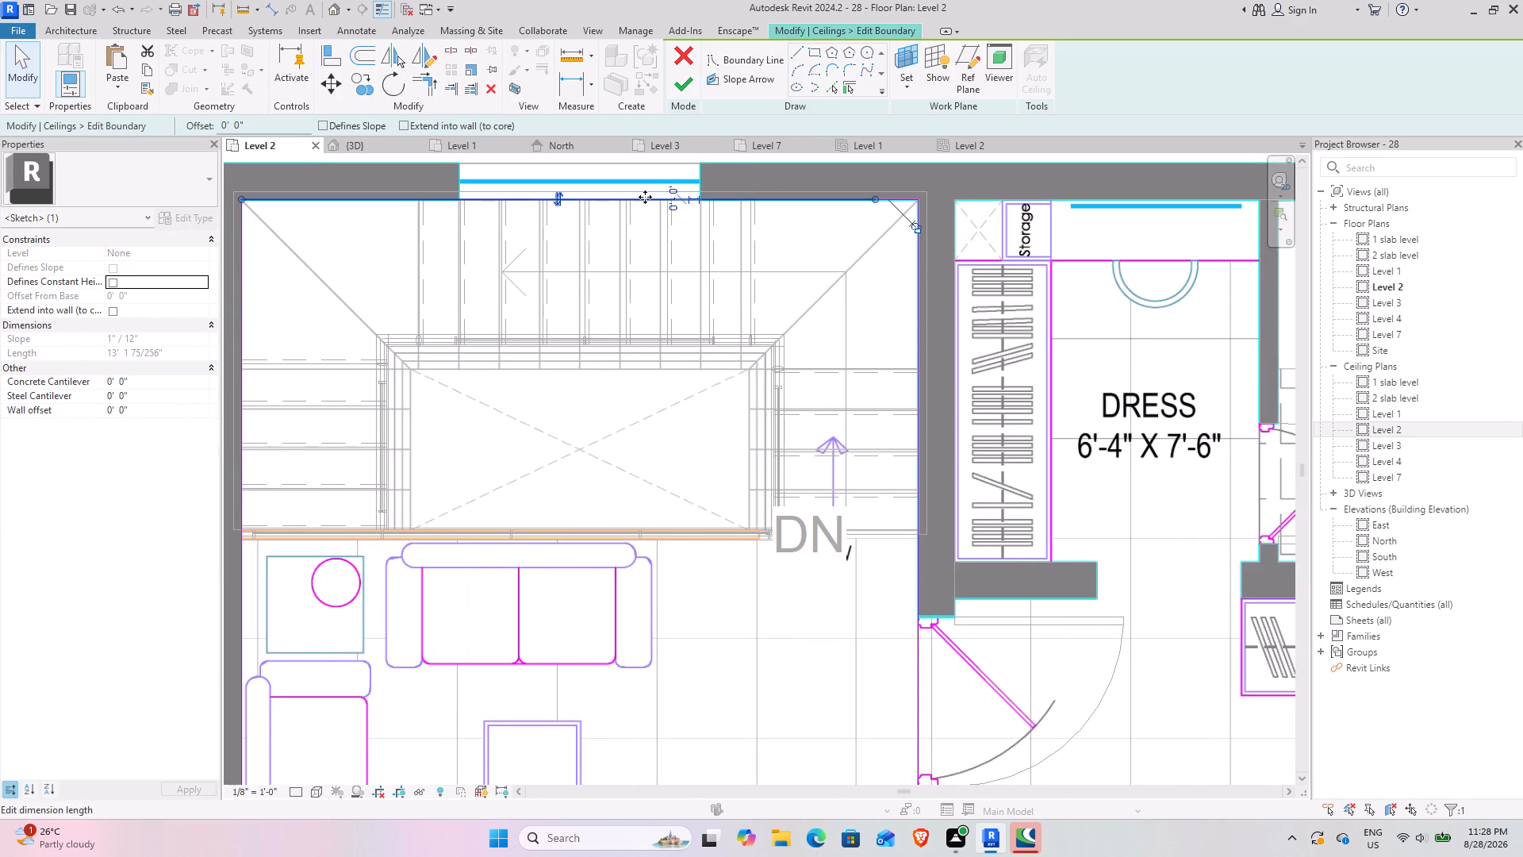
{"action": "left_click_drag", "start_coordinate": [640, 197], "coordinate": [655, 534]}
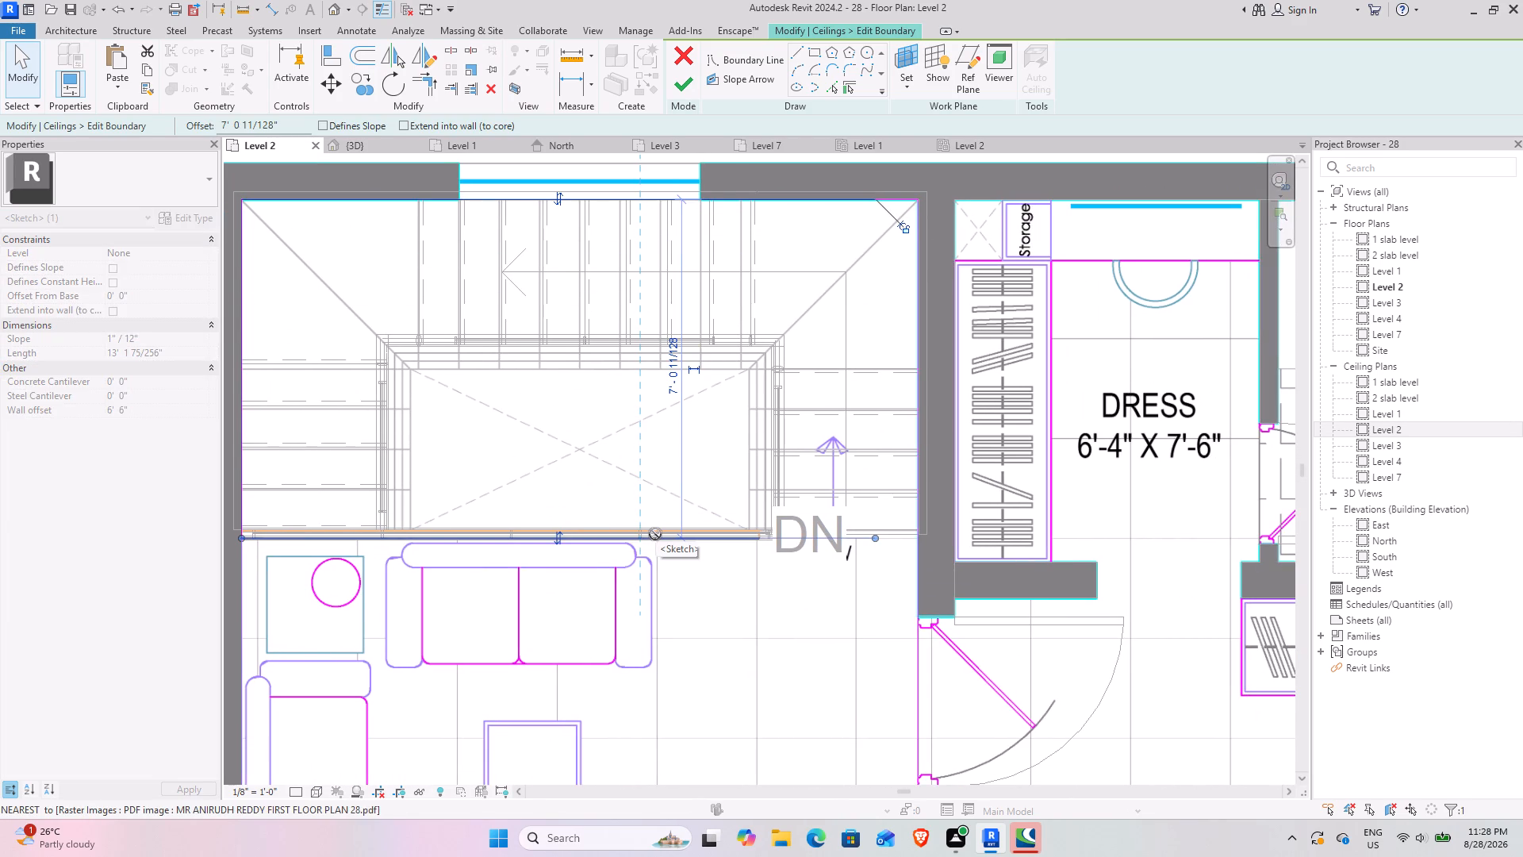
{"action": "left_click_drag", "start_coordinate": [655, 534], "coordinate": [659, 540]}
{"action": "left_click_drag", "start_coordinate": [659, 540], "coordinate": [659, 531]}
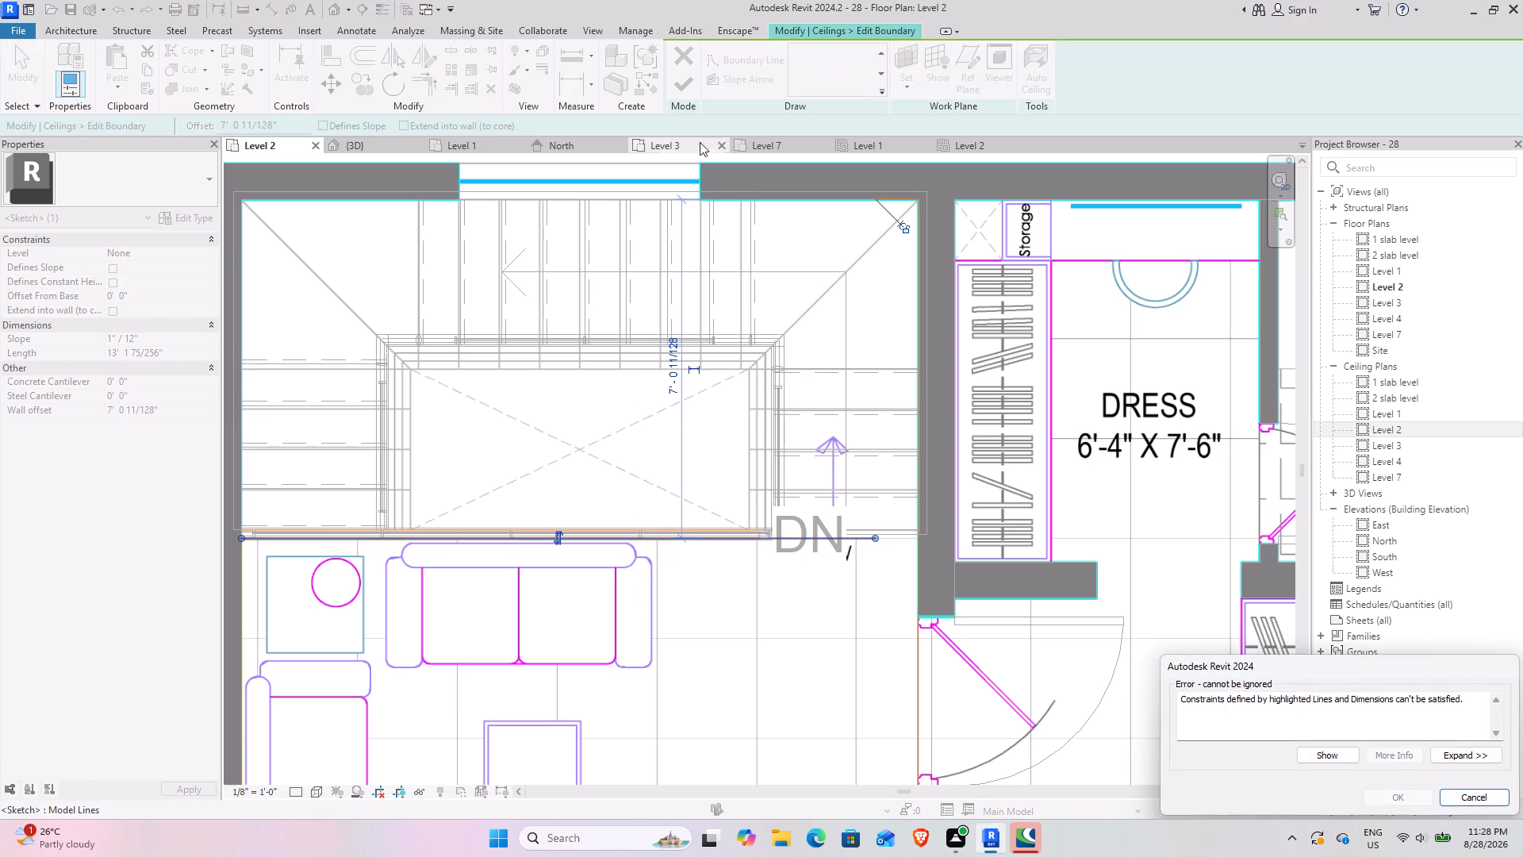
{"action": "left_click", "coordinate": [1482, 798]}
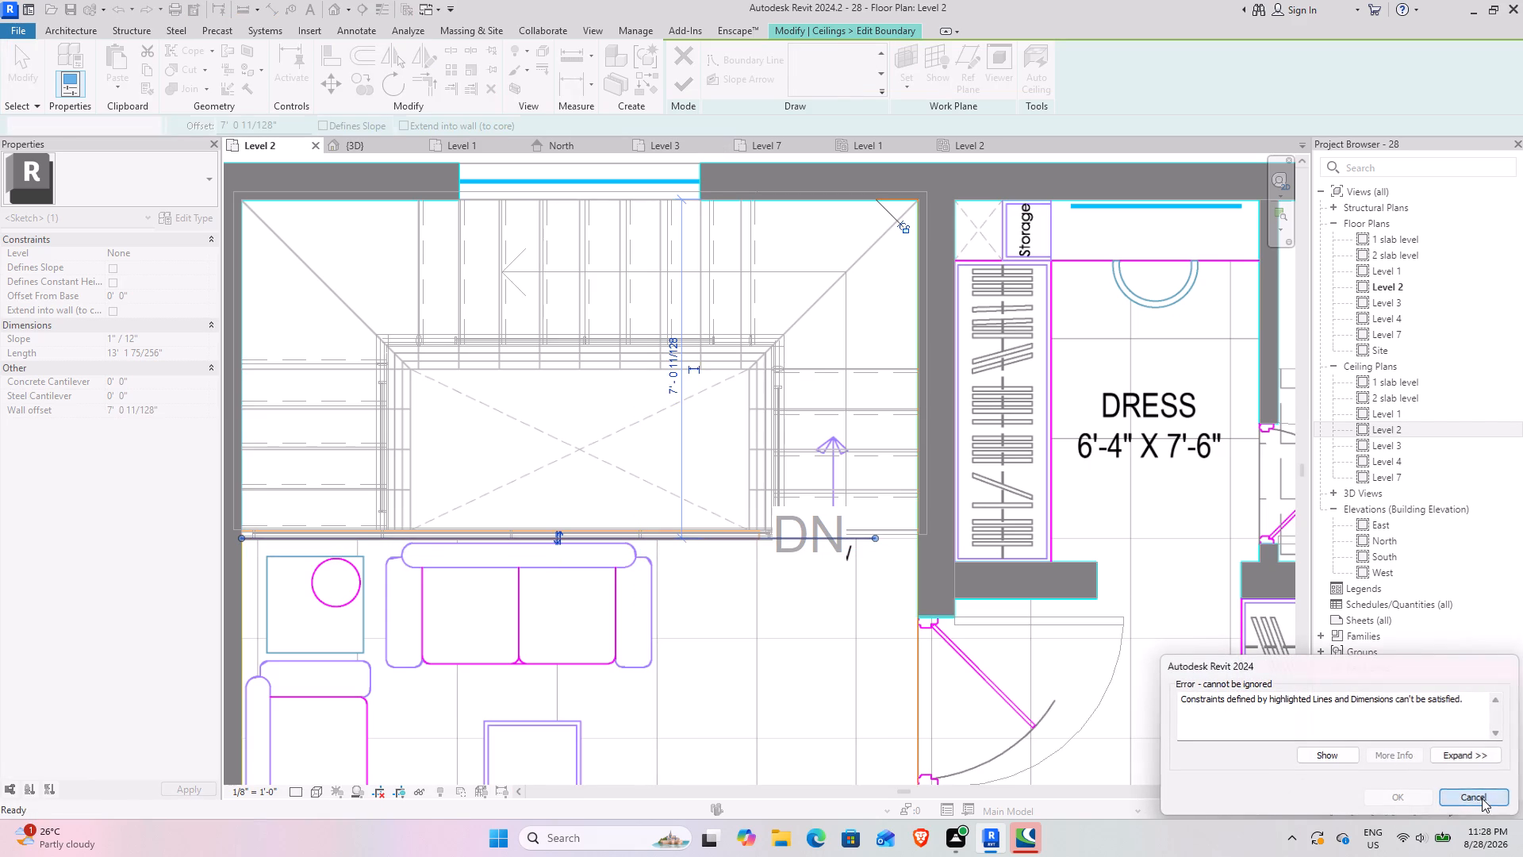
Delete the short leftover segment of the ceiling's rear boundary and extend the remaining rear line to the dressing-room wall corner.
{"action": "left_click", "coordinate": [630, 205]}
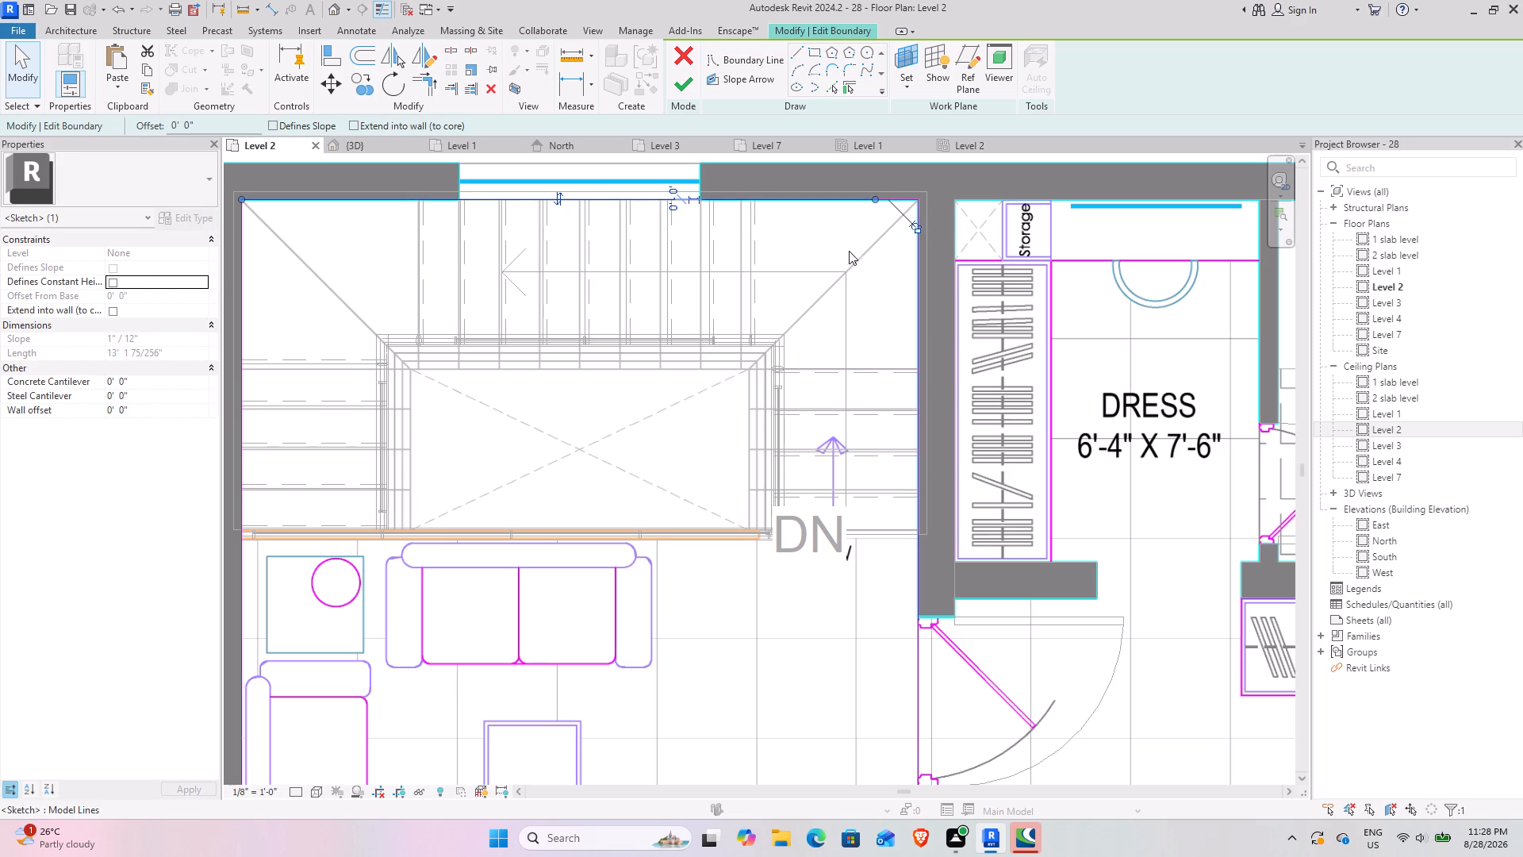
{"action": "middle_click_drag", "start_coordinate": [731, 352], "coordinate": [741, 352]}
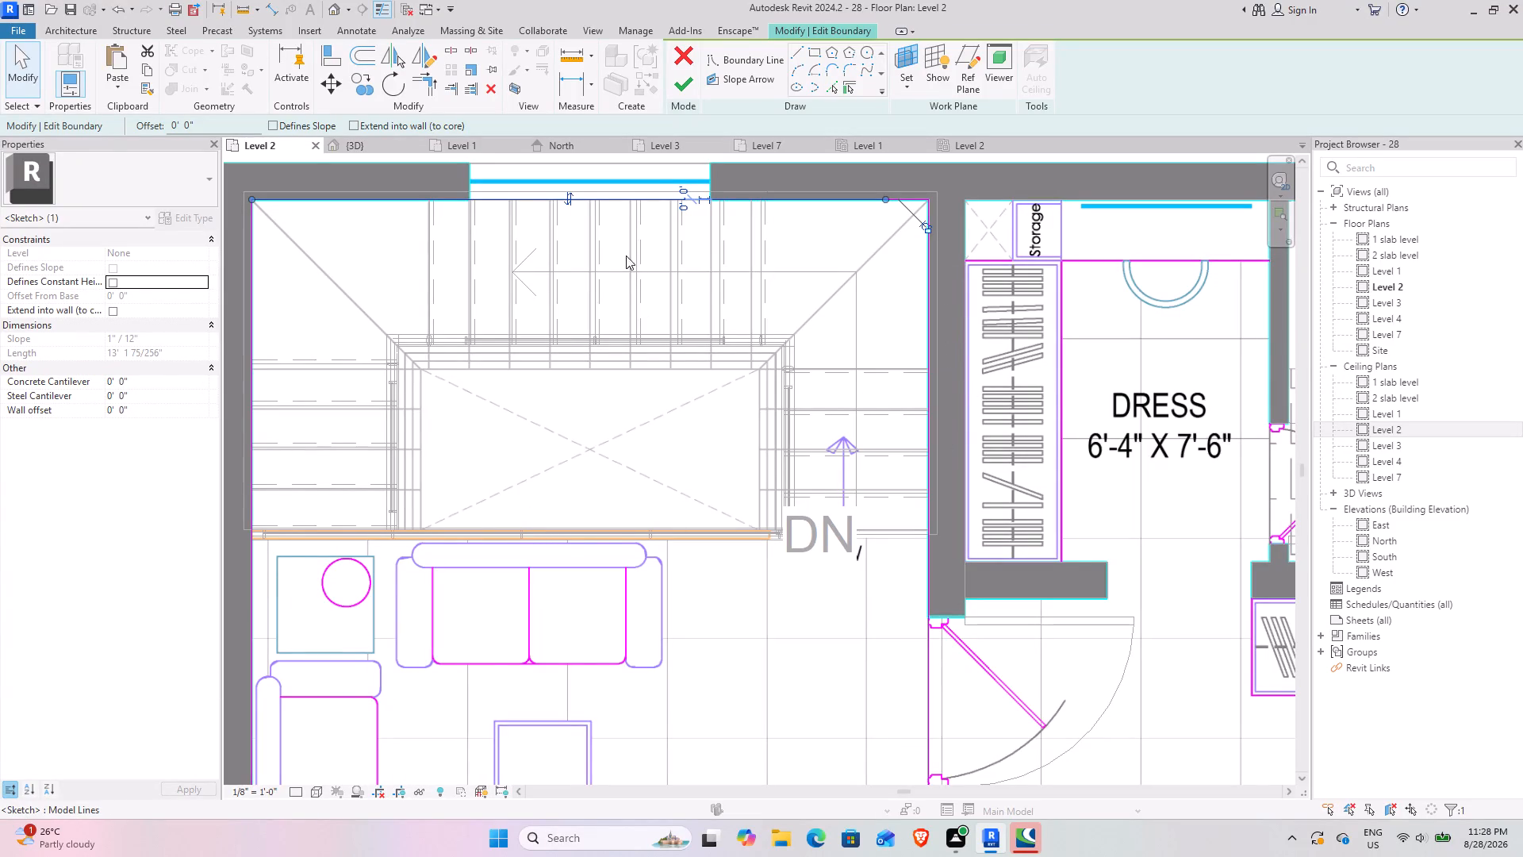
{"action": "left_click", "coordinate": [908, 199]}
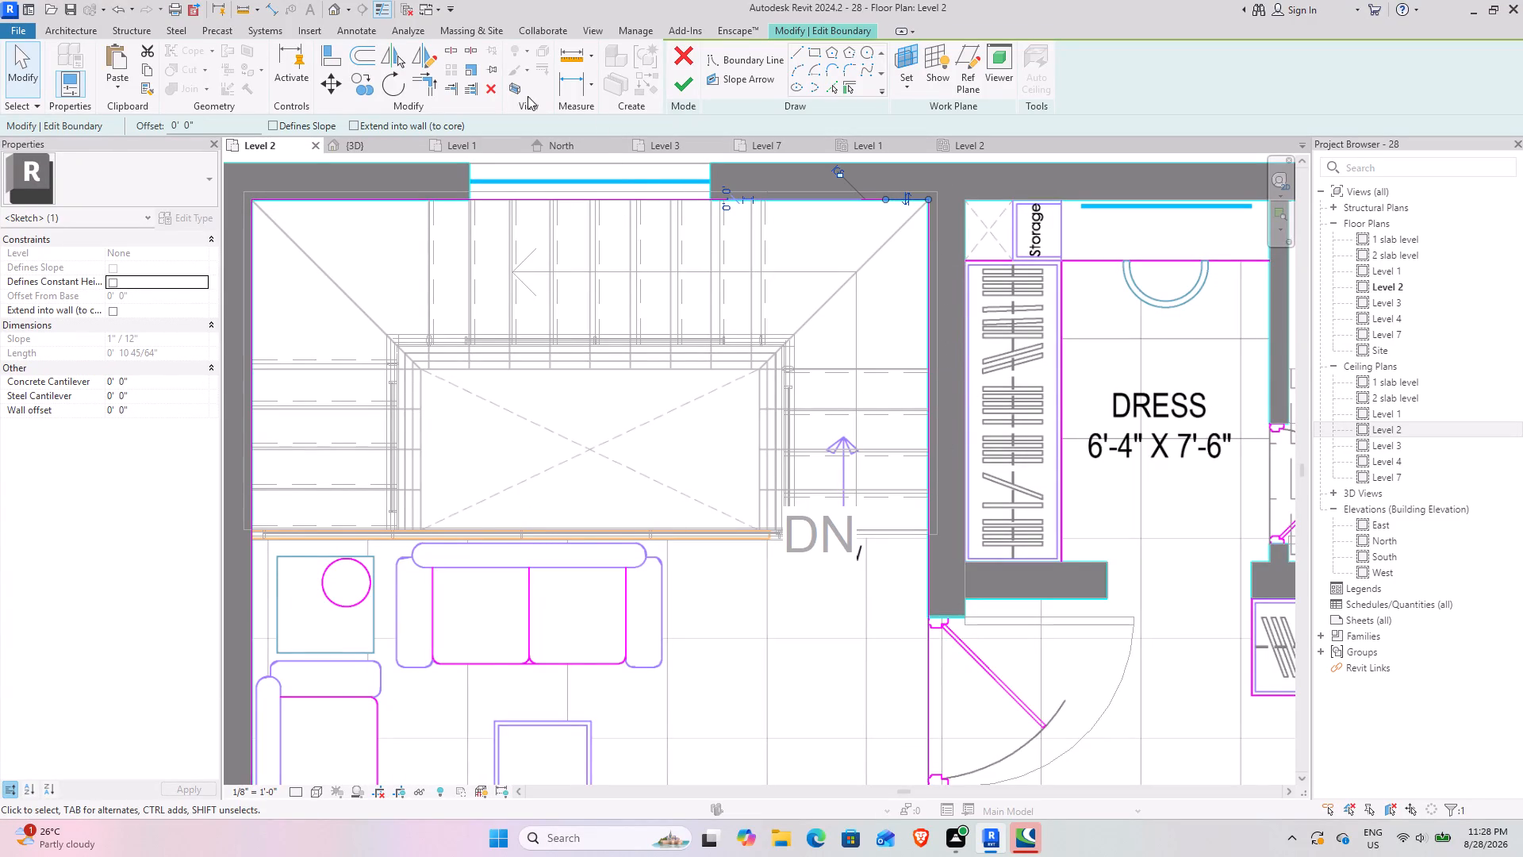
{"action": "left_click", "coordinate": [485, 89]}
{"action": "left_click", "coordinate": [838, 198]}
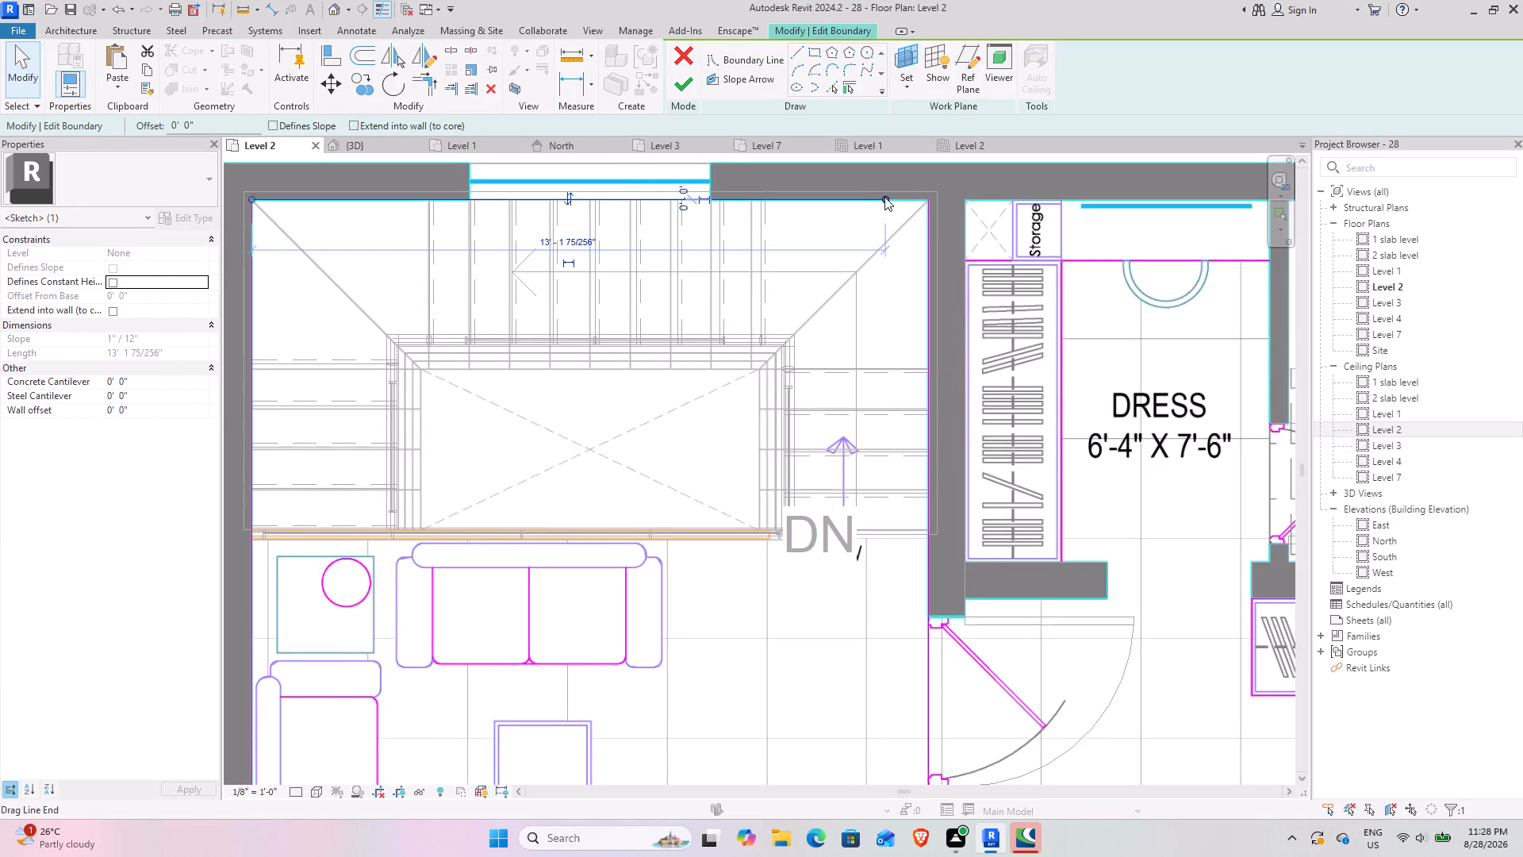
{"action": "left_click_drag", "start_coordinate": [884, 197], "coordinate": [924, 198]}
Move the lounge ceiling's rear boundary line about 7' forward to the railing and finish the boundary sketch.
{"action": "left_click", "coordinate": [750, 202]}
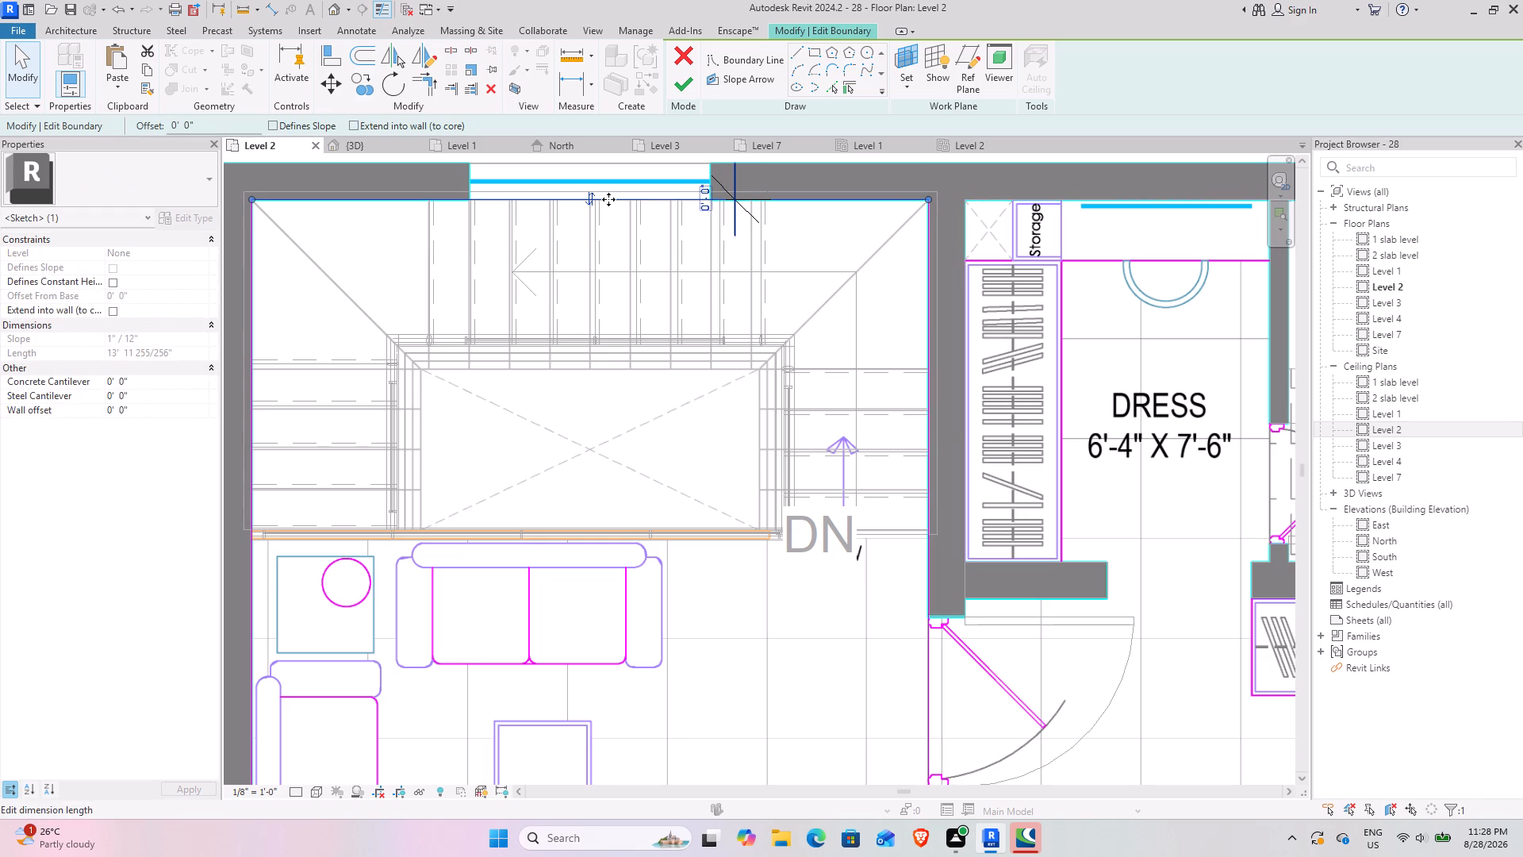
{"action": "left_click_drag", "start_coordinate": [607, 199], "coordinate": [600, 540]}
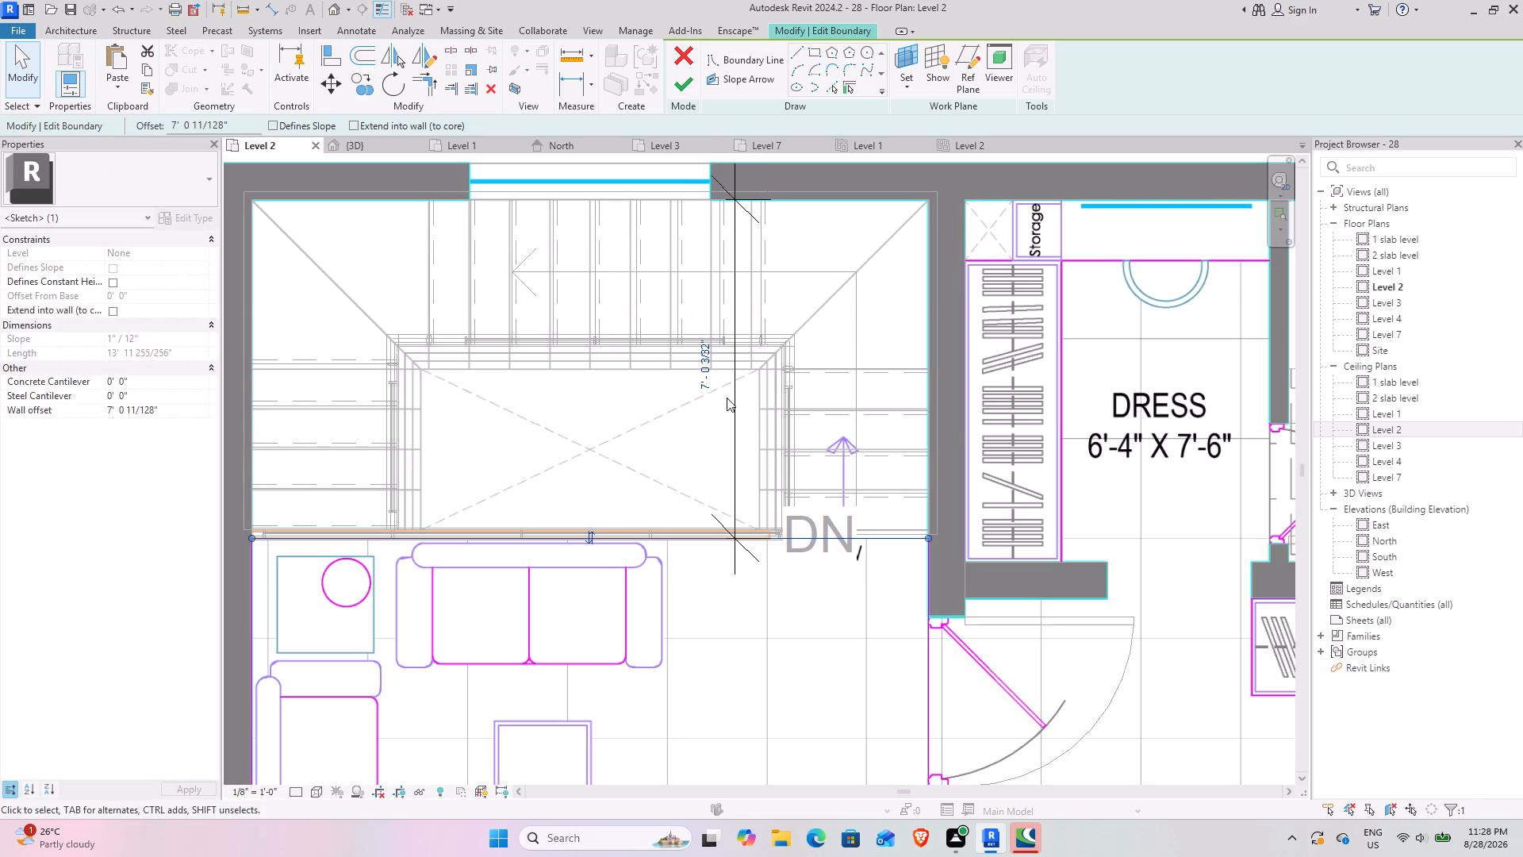
{"action": "left_click", "coordinate": [694, 83]}
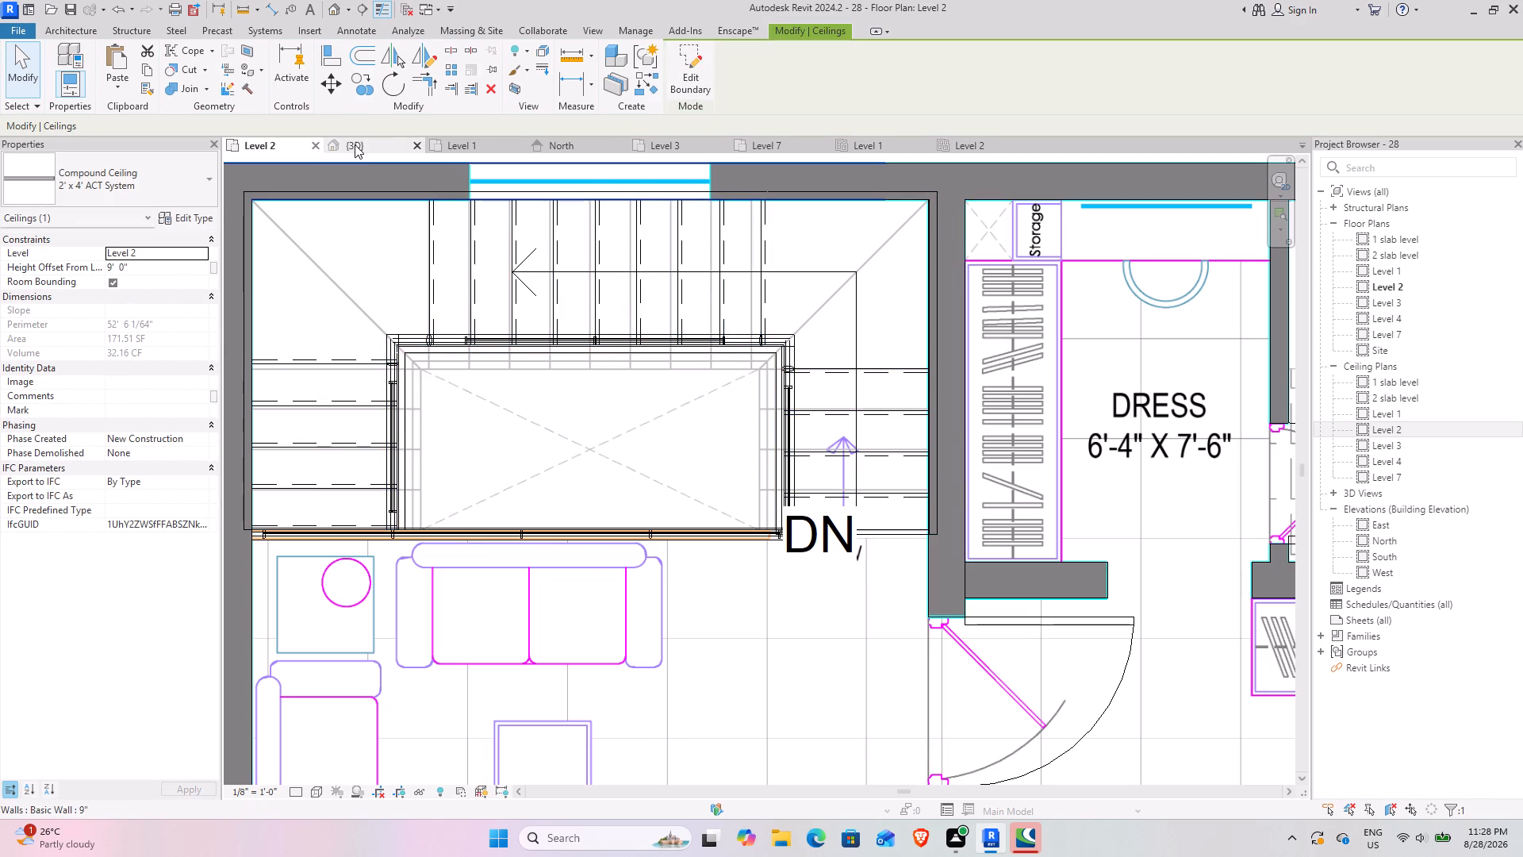
Examine the reshaped family lounge ceiling and the stair bay opening from several angles in 3D.
{"action": "left_click", "coordinate": [351, 144]}
{"action": "left_click", "coordinate": [1034, 420]}
{"action": "middle_click_drag", "start_coordinate": [758, 353], "coordinate": [536, 268], "text": "shift"}
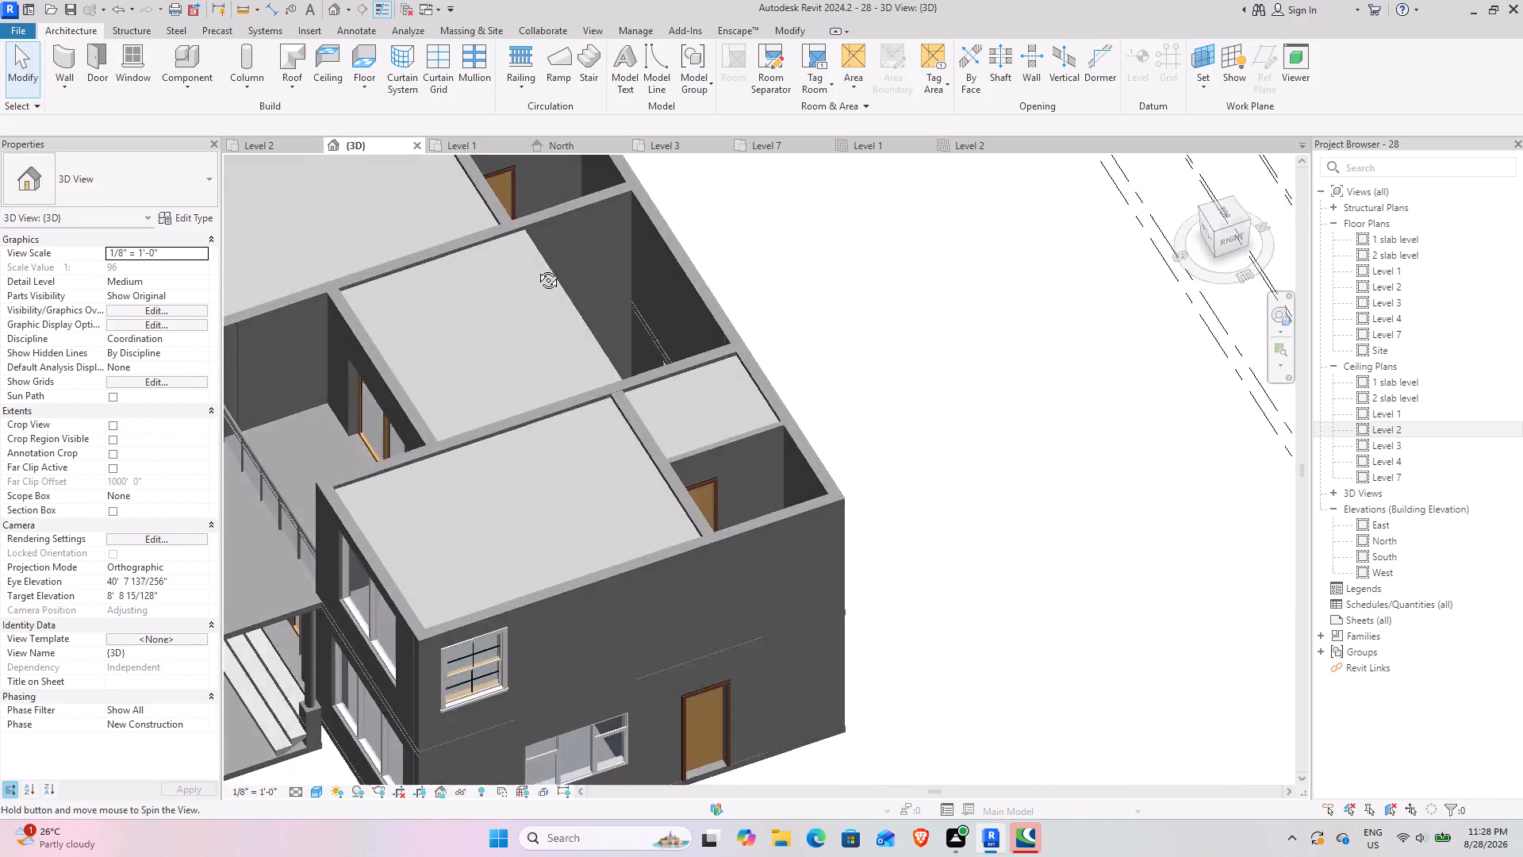
{"action": "middle_click_drag", "start_coordinate": [536, 268], "coordinate": [566, 243], "text": "shift"}
{"action": "scroll", "coordinate": [509, 298], "scroll_direction": "down", "scroll_amount": 5}
{"action": "middle_click_drag", "start_coordinate": [485, 371], "coordinate": [491, 298], "text": "shift"}
{"action": "scroll", "coordinate": [511, 297], "scroll_direction": "up", "scroll_amount": 3}
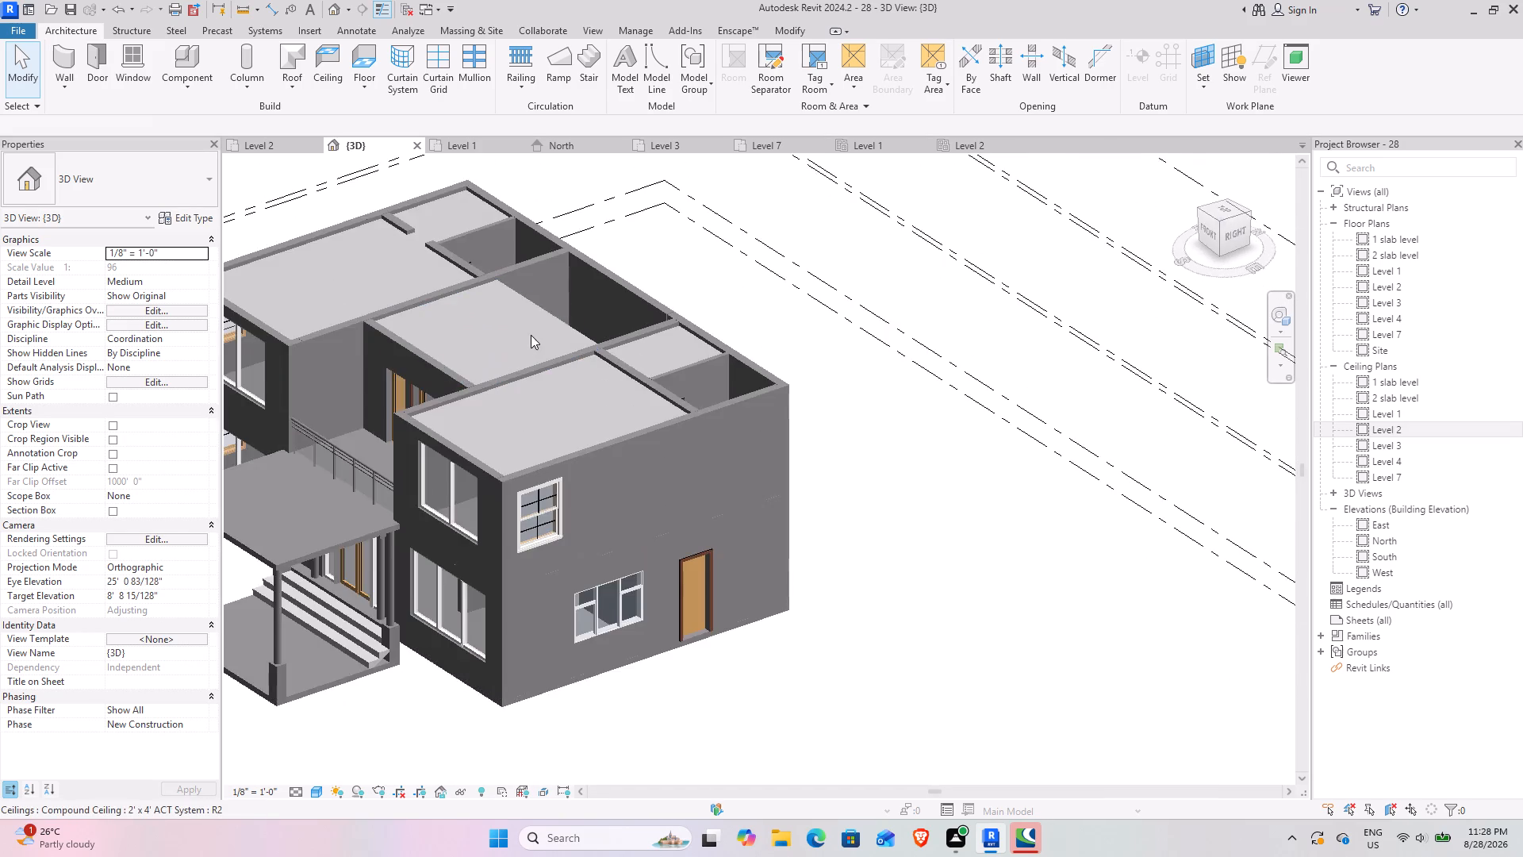
{"action": "middle_click_drag", "start_coordinate": [525, 338], "coordinate": [384, 417], "text": "shift"}
{"action": "scroll", "coordinate": [547, 357], "scroll_direction": "up", "scroll_amount": 3}
{"action": "middle_click_drag", "start_coordinate": [546, 417], "coordinate": [614, 481], "text": "shift"}
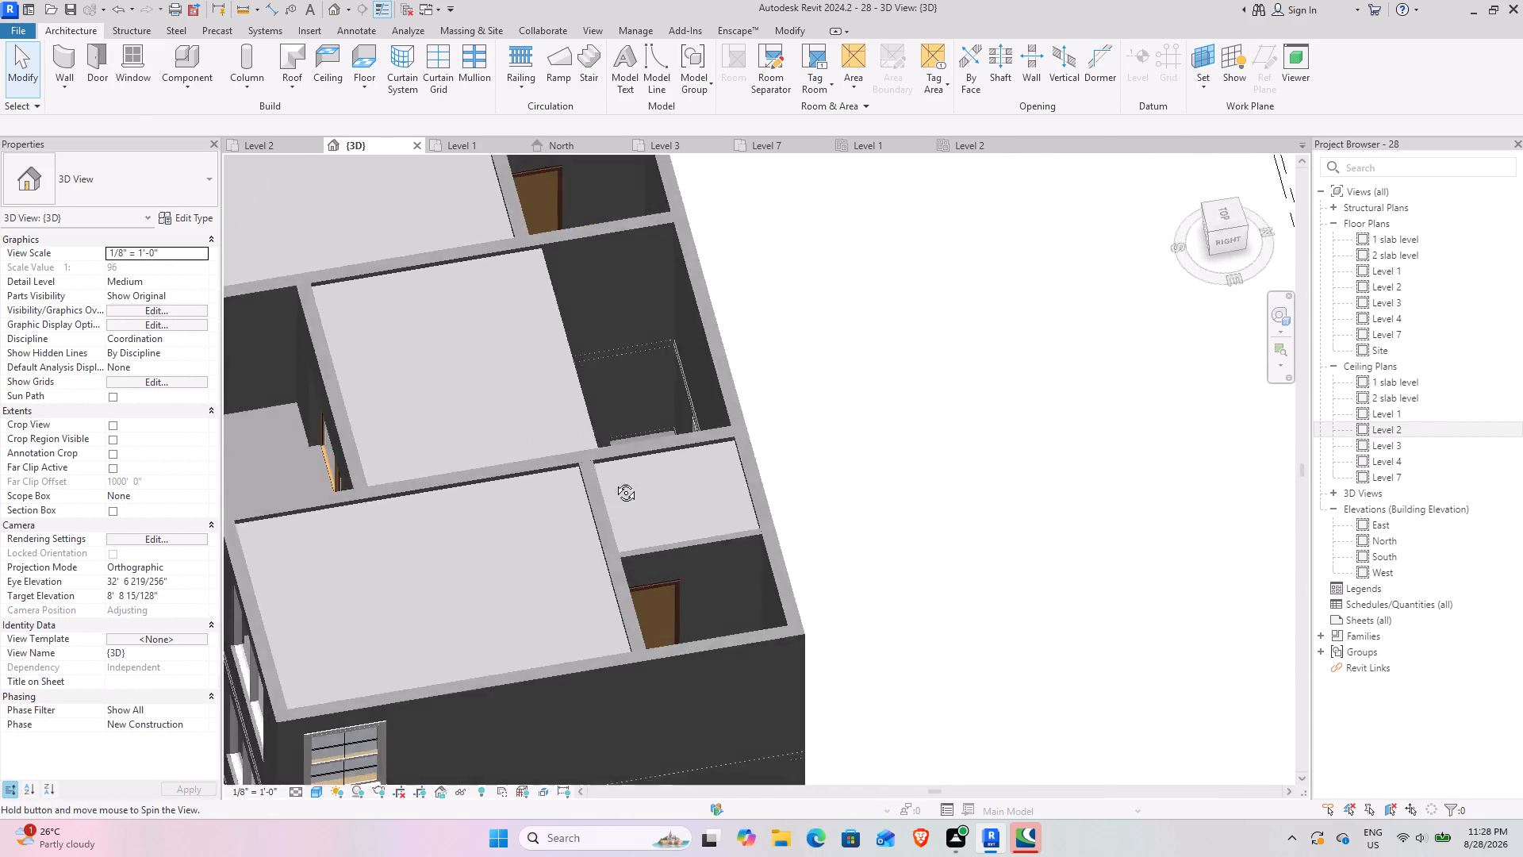
{"action": "middle_click_drag", "start_coordinate": [614, 481], "coordinate": [581, 364], "text": "shift"}
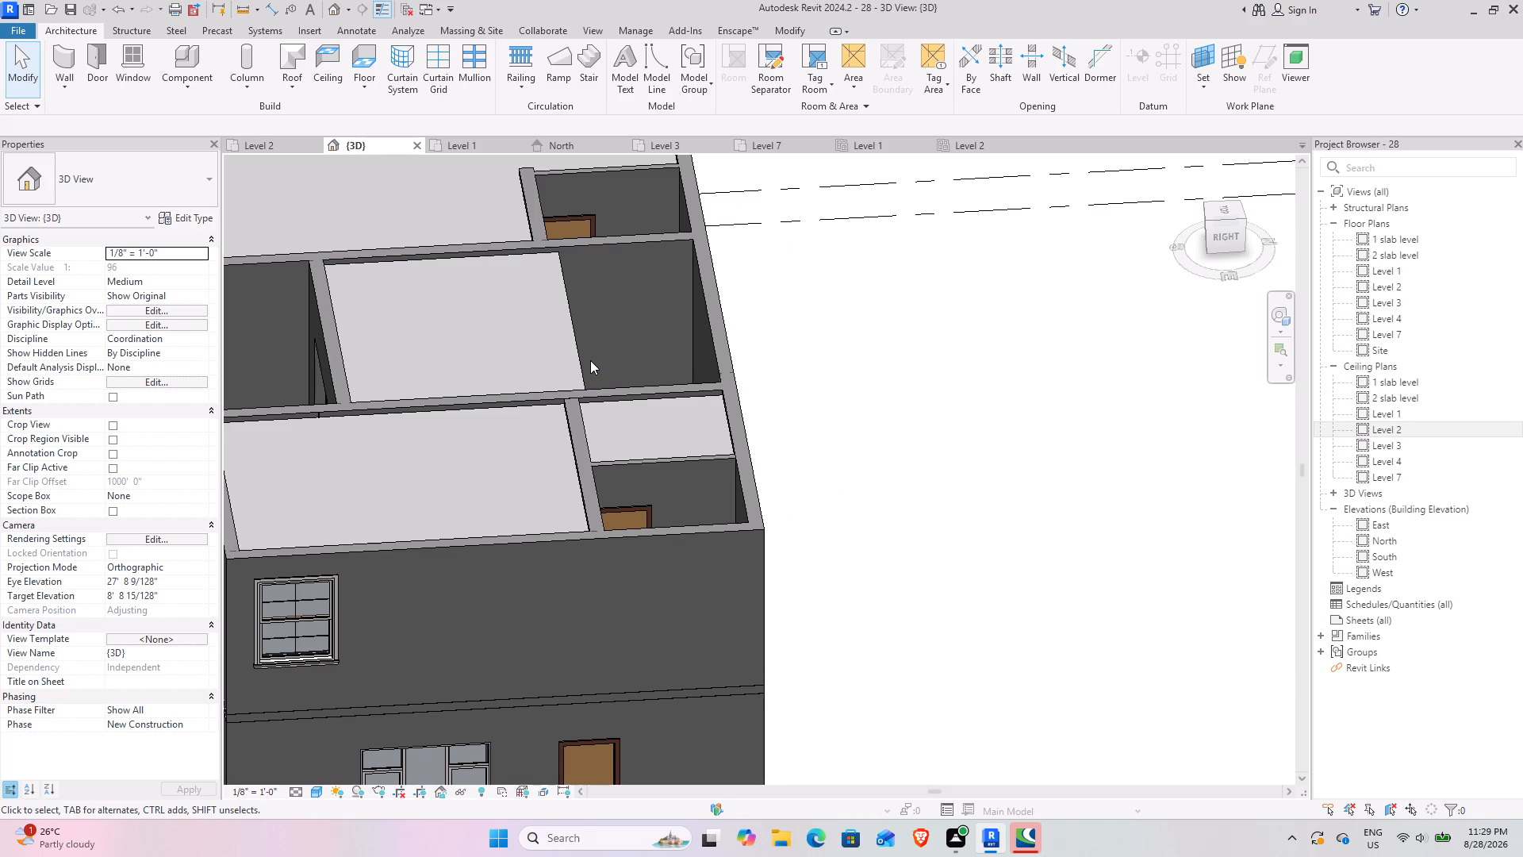
{"action": "middle_click_drag", "start_coordinate": [590, 360], "coordinate": [552, 543], "text": "shift"}
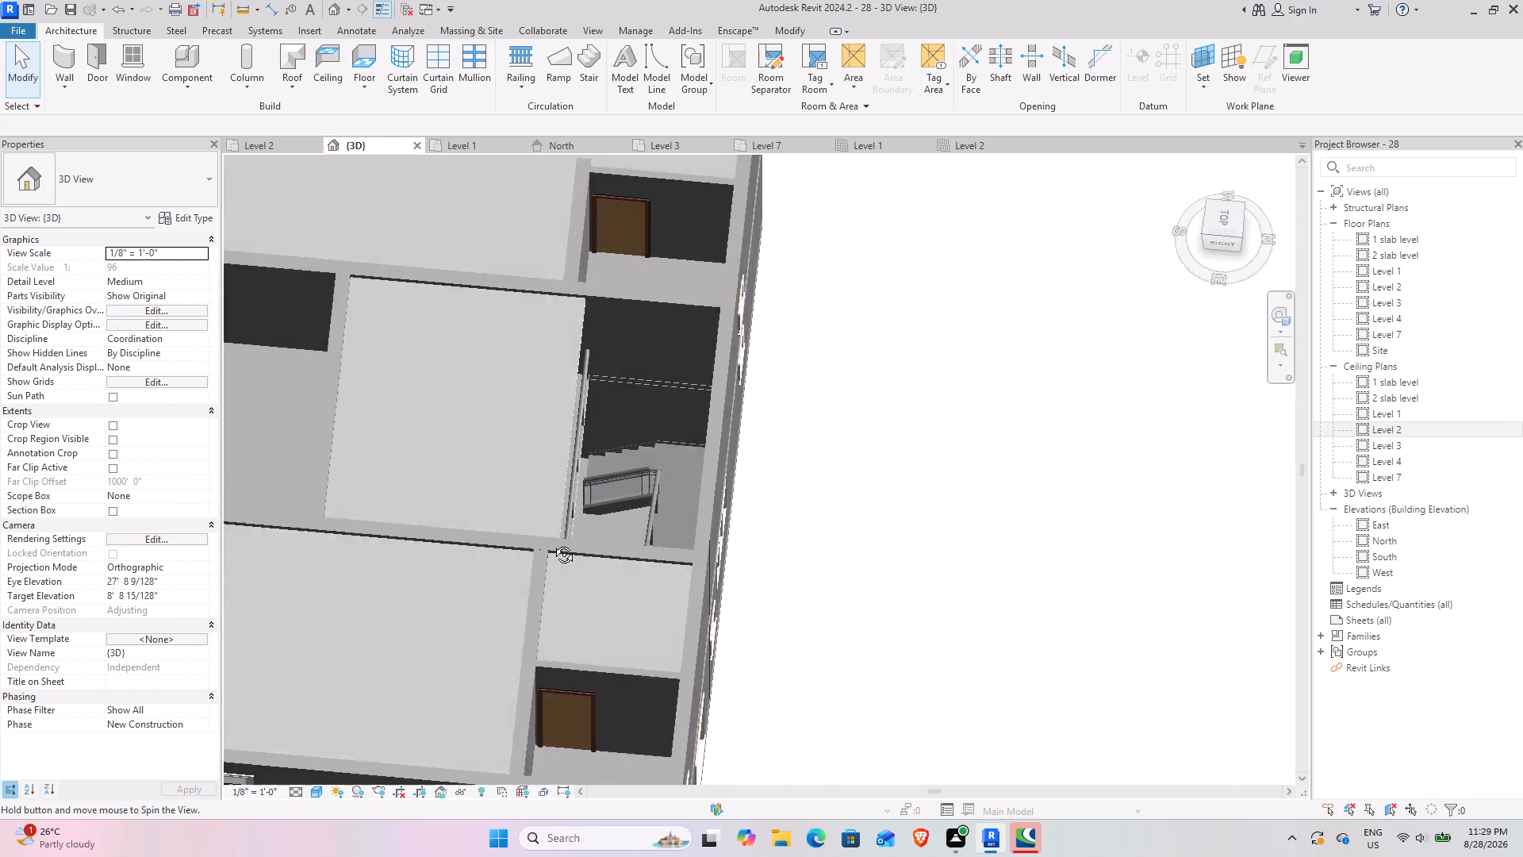
{"action": "middle_click_drag", "start_coordinate": [552, 543], "coordinate": [714, 564], "text": "shift"}
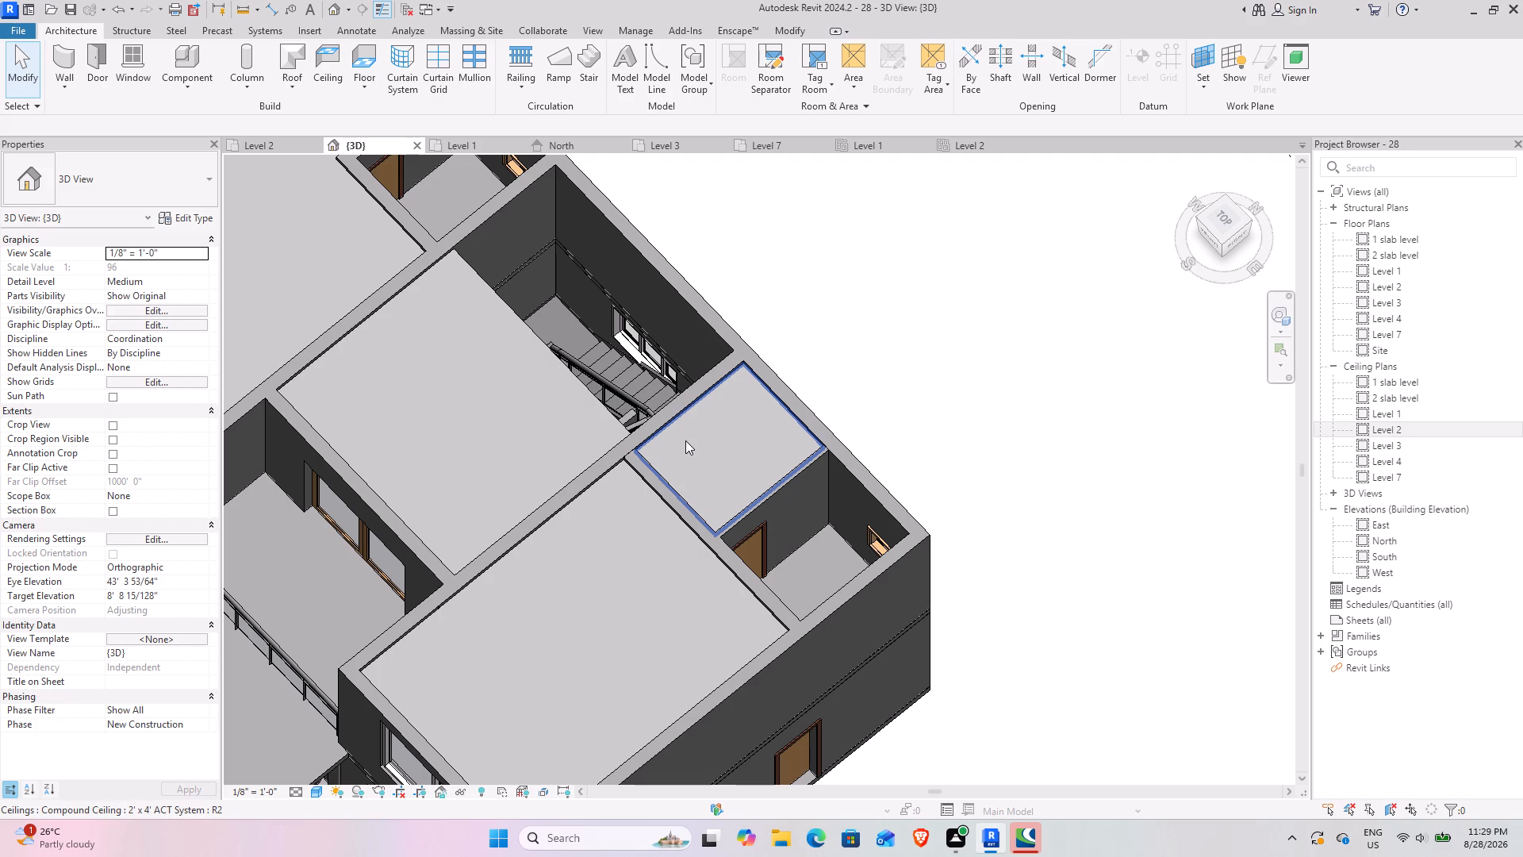
Copy the Level 1 stair to the clipboard and paste it aligned to Level 3.
{"action": "left_click", "coordinate": [607, 348]}
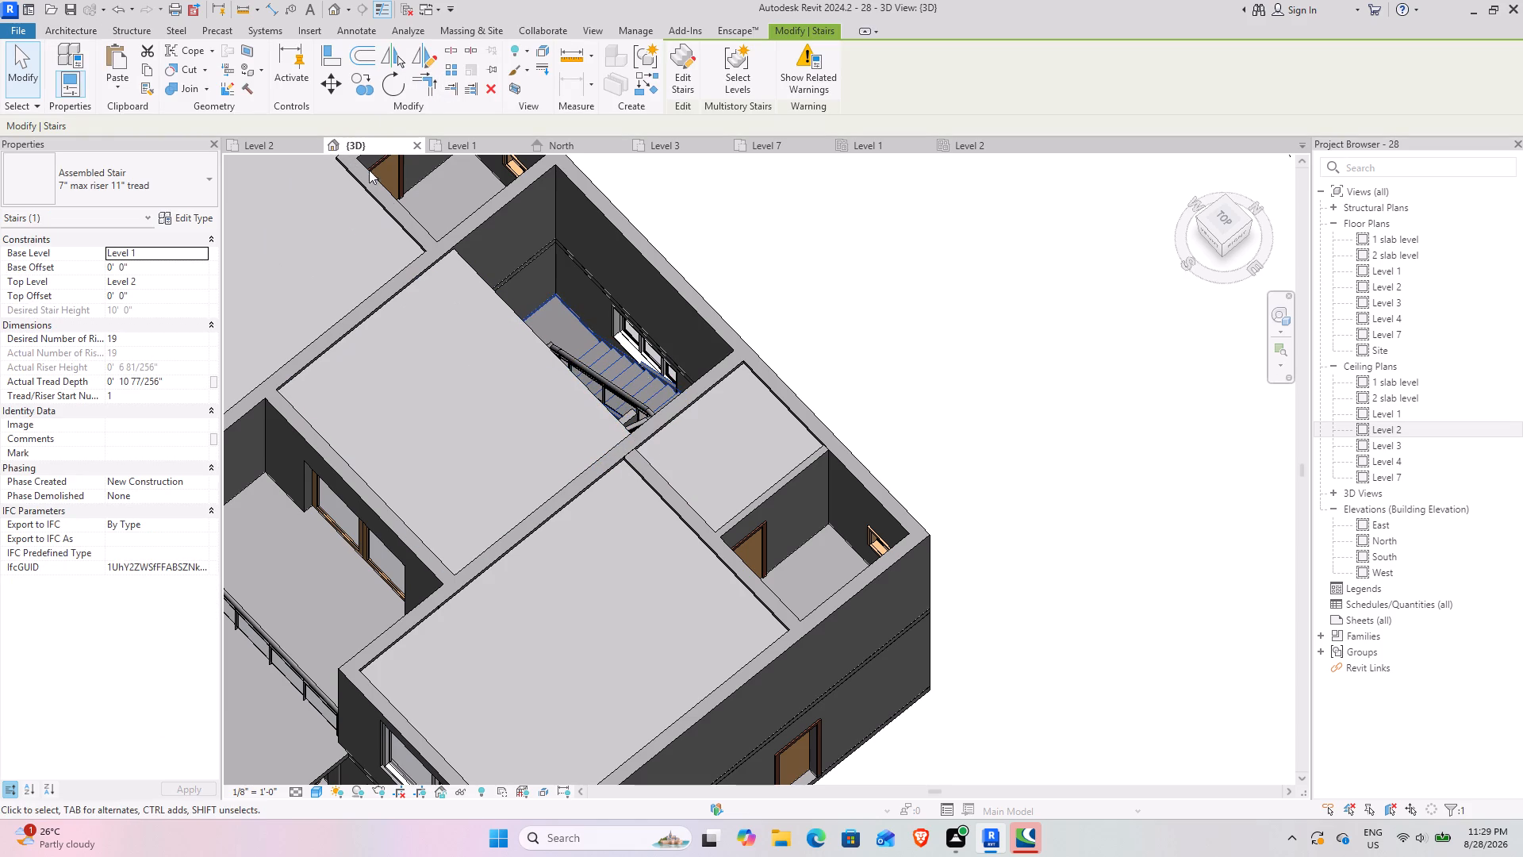
{"action": "left_click", "coordinate": [137, 69]}
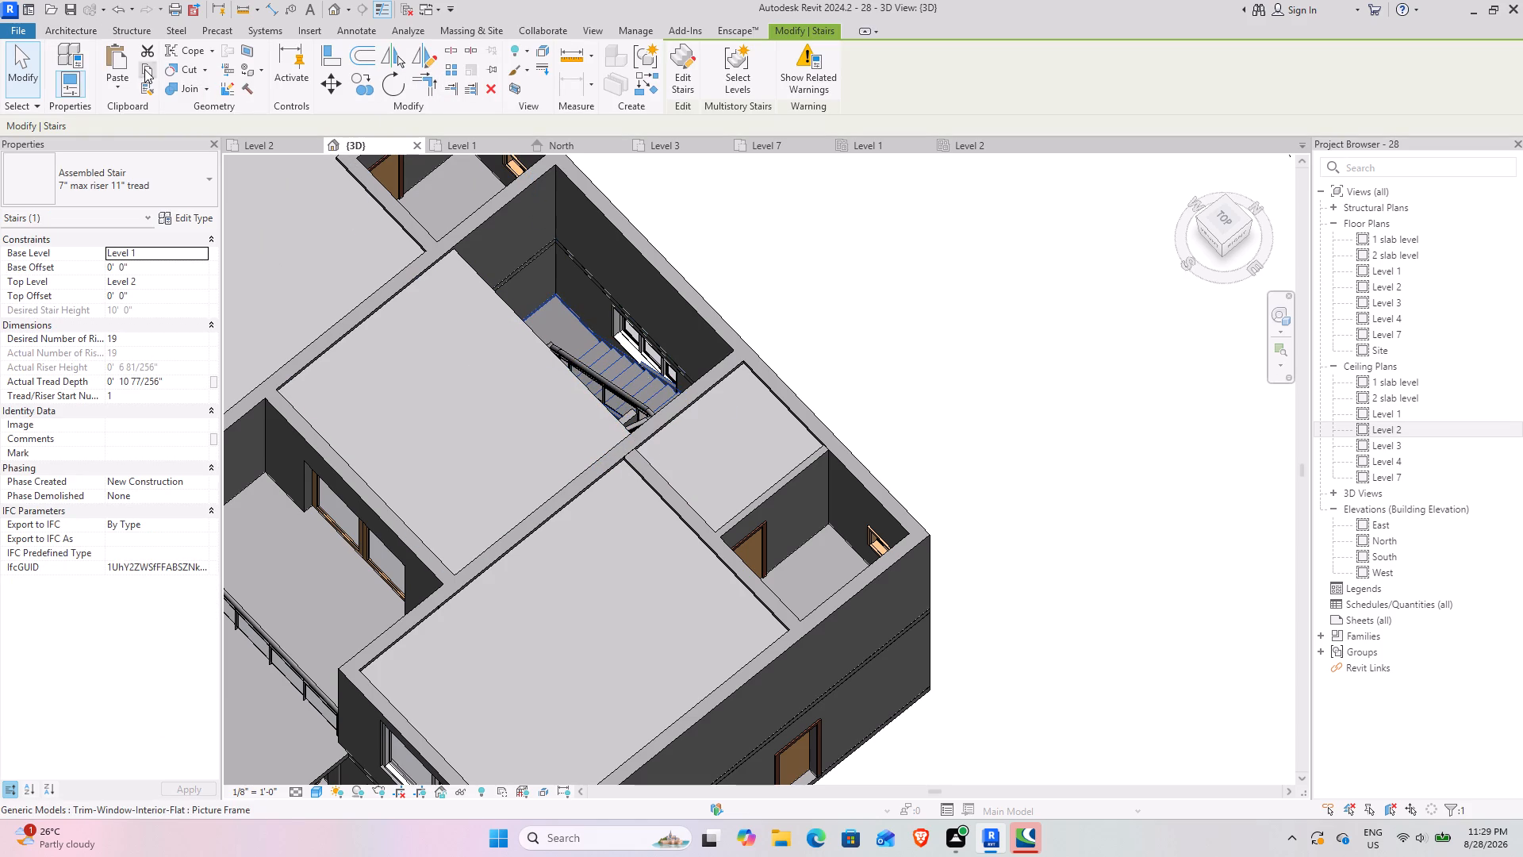
{"action": "left_click", "coordinate": [144, 69]}
{"action": "left_click", "coordinate": [123, 82]}
{"action": "left_click", "coordinate": [166, 144]}
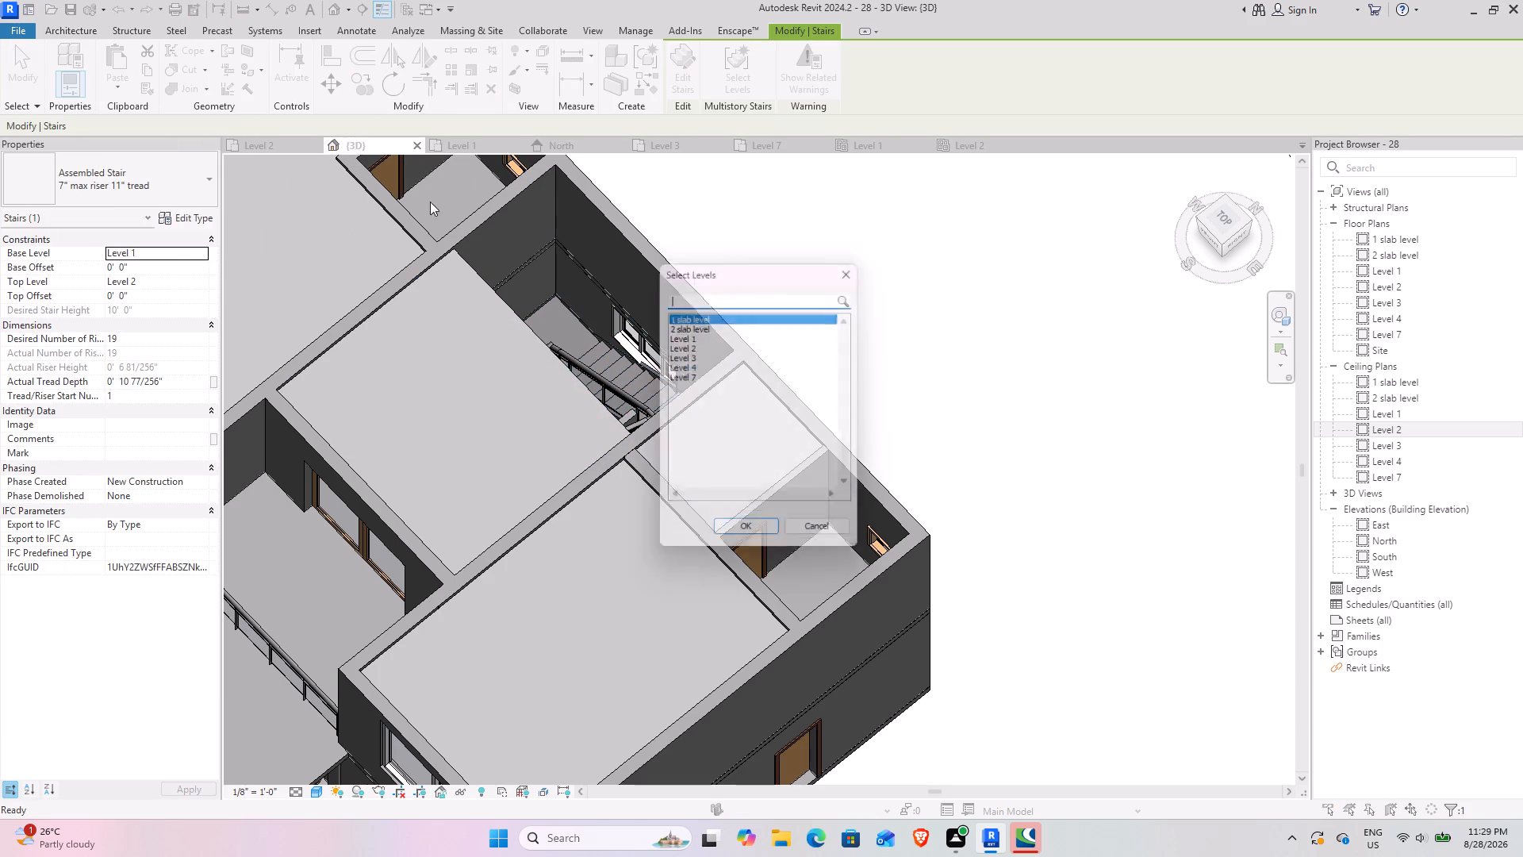
{"action": "left_click", "coordinate": [689, 355]}
{"action": "left_click", "coordinate": [766, 539]}
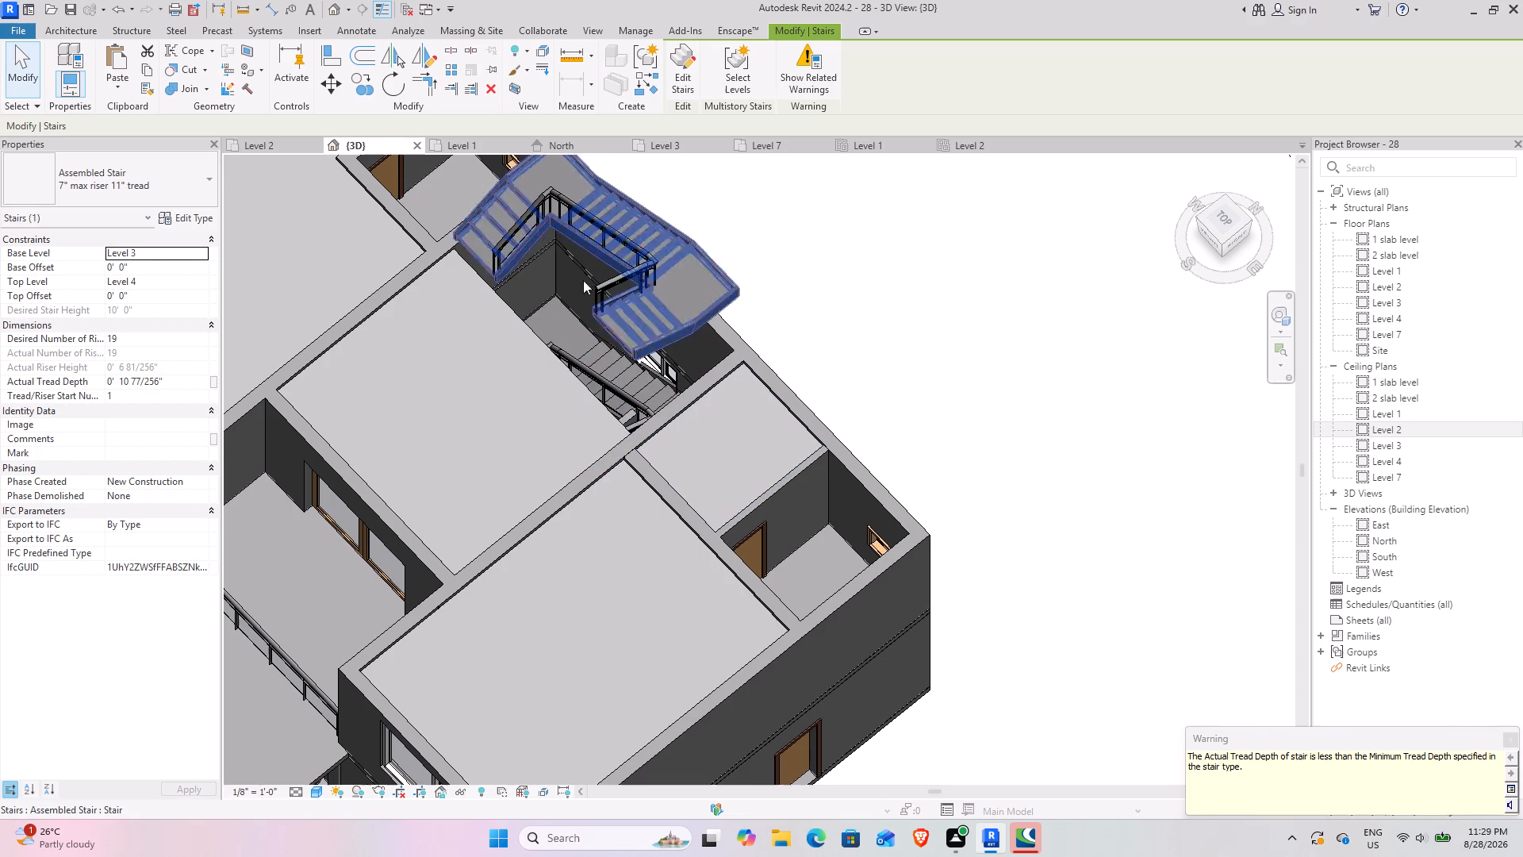
Set the copied stair's base level to Level 2, accepting the riser warning.
{"action": "scroll", "coordinate": [615, 343], "scroll_direction": "down", "scroll_amount": 2}
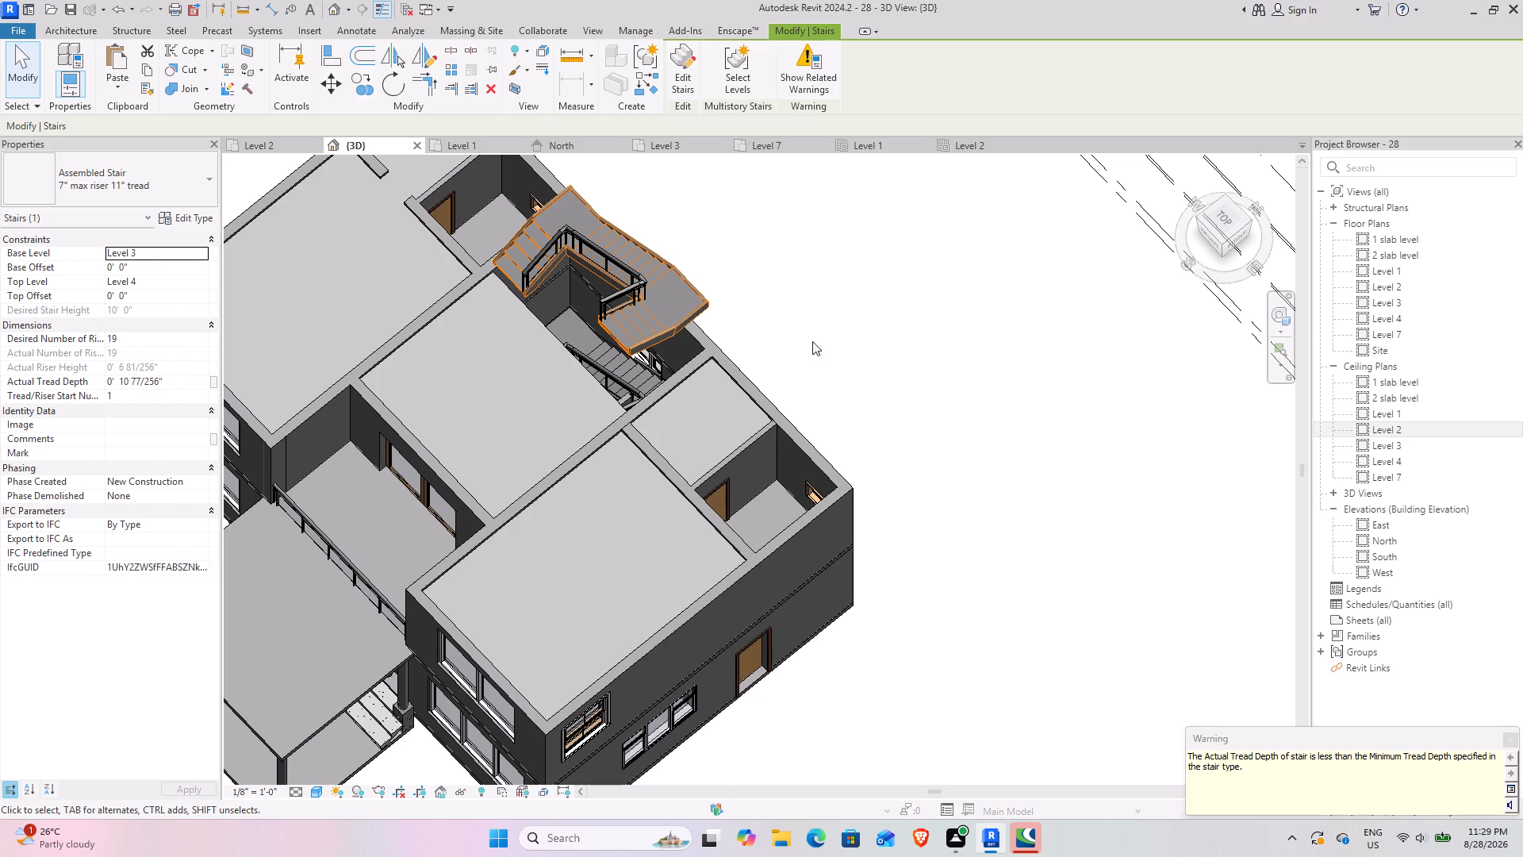
{"action": "left_click", "coordinate": [861, 352]}
{"action": "middle_click_drag", "start_coordinate": [709, 376], "coordinate": [766, 195], "text": "shift"}
{"action": "middle_click_drag", "start_coordinate": [543, 305], "coordinate": [641, 94], "text": "shift"}
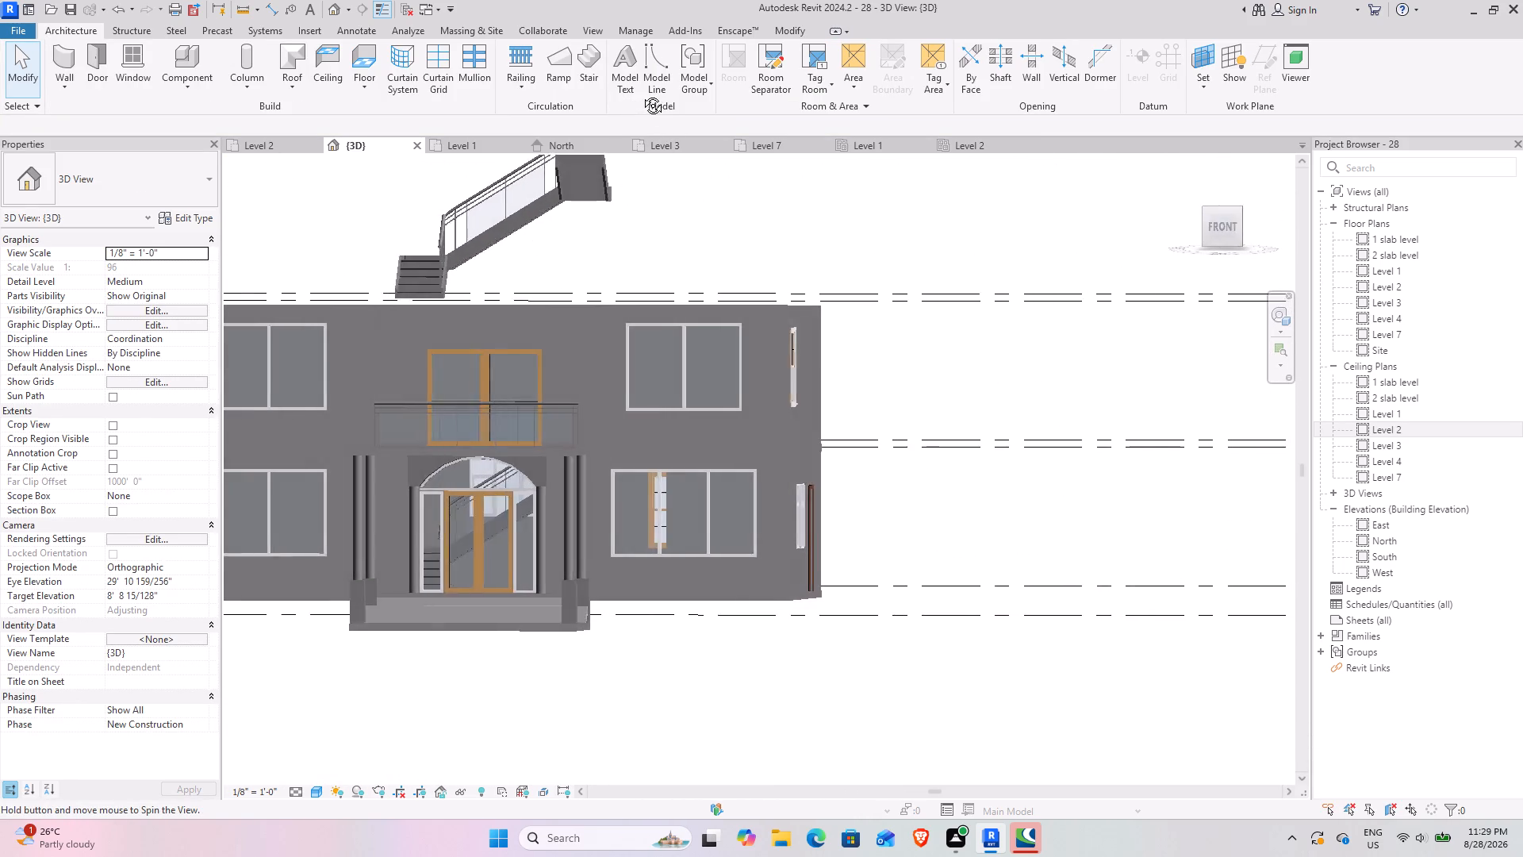
{"action": "middle_click_drag", "start_coordinate": [641, 94], "coordinate": [469, 262], "text": "shift"}
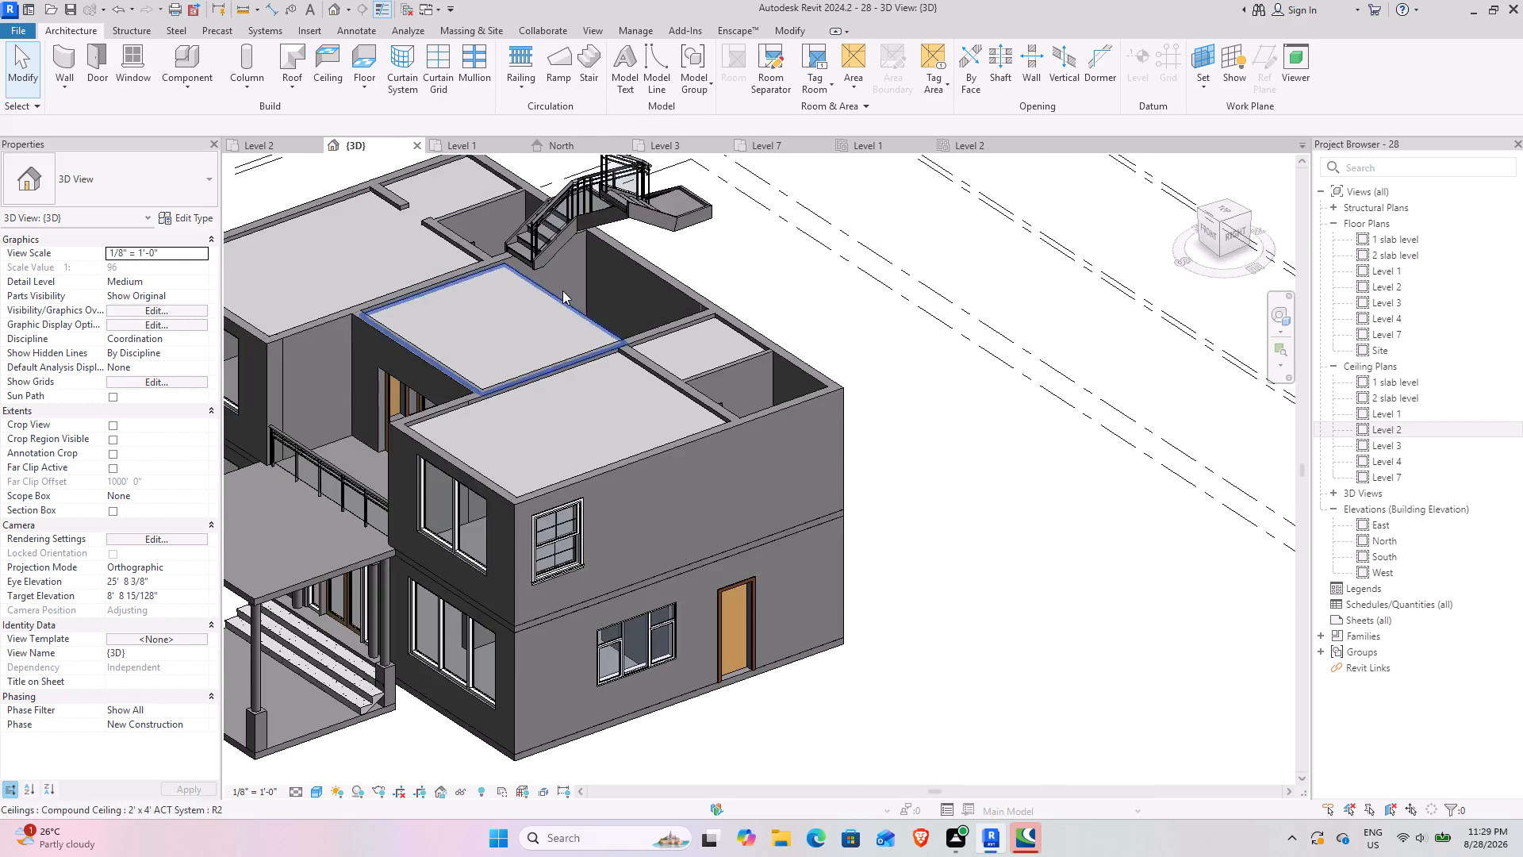
{"action": "scroll", "coordinate": [606, 300], "scroll_direction": "down", "scroll_amount": 4}
{"action": "middle_click_drag", "start_coordinate": [628, 327], "coordinate": [673, 401], "text": "shift"}
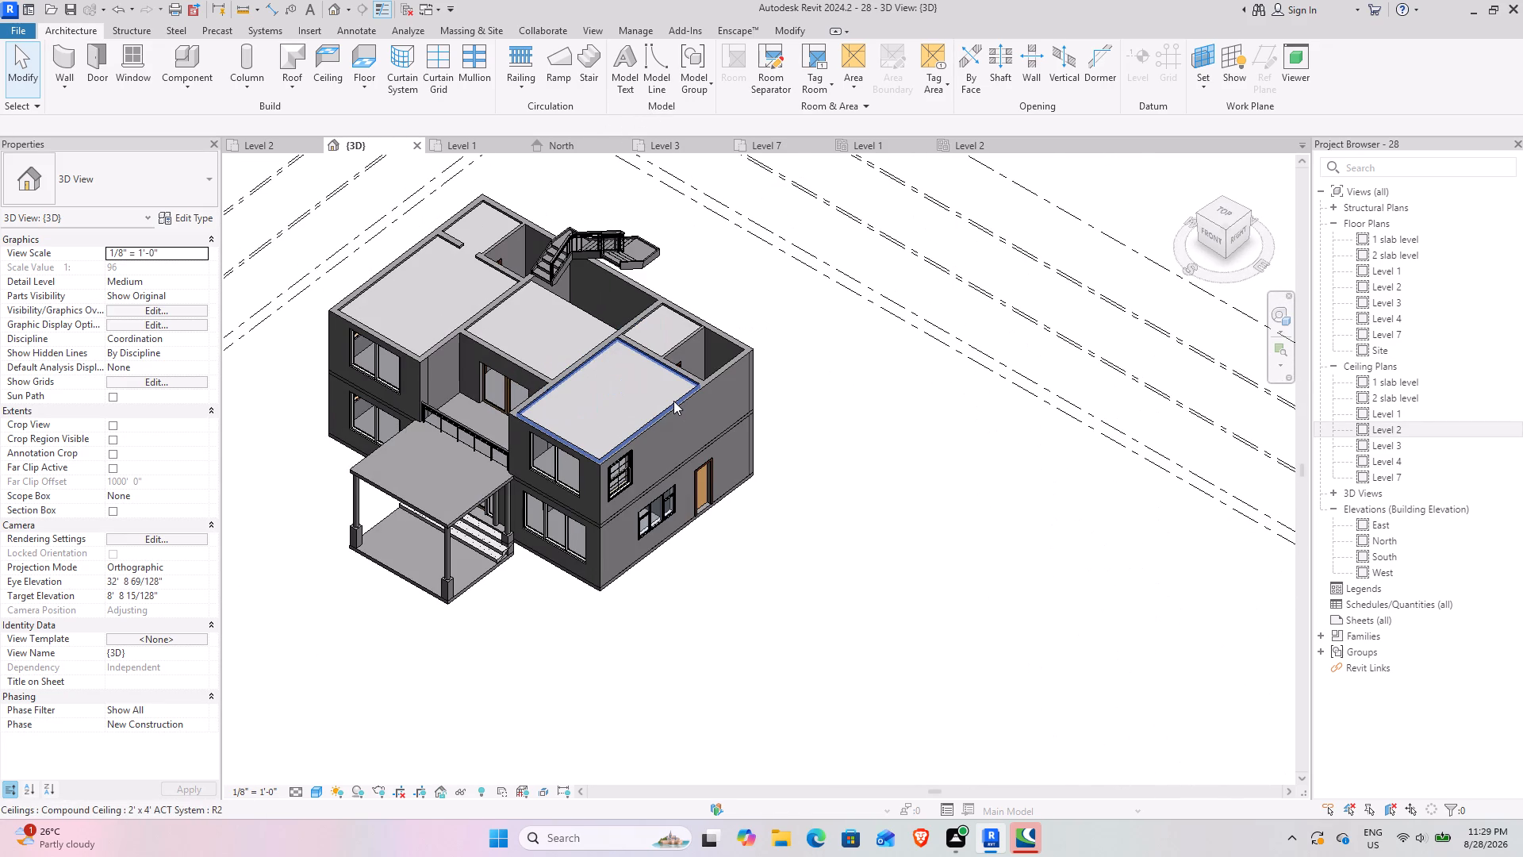
{"action": "scroll", "coordinate": [535, 264], "scroll_direction": "up", "scroll_amount": 3}
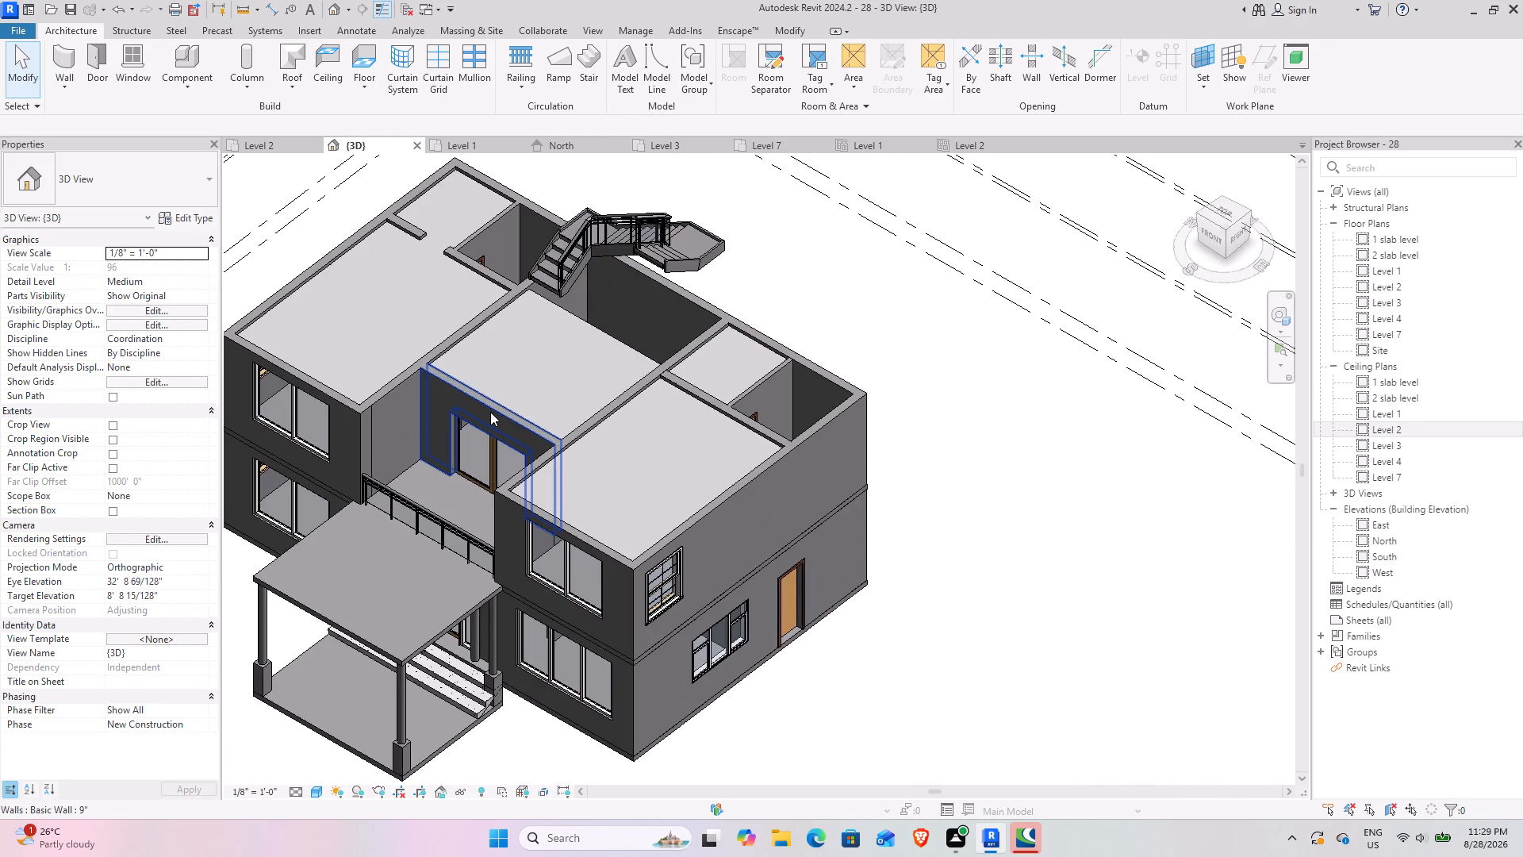
{"action": "middle_click_drag", "start_coordinate": [480, 410], "coordinate": [597, 336], "text": "shift"}
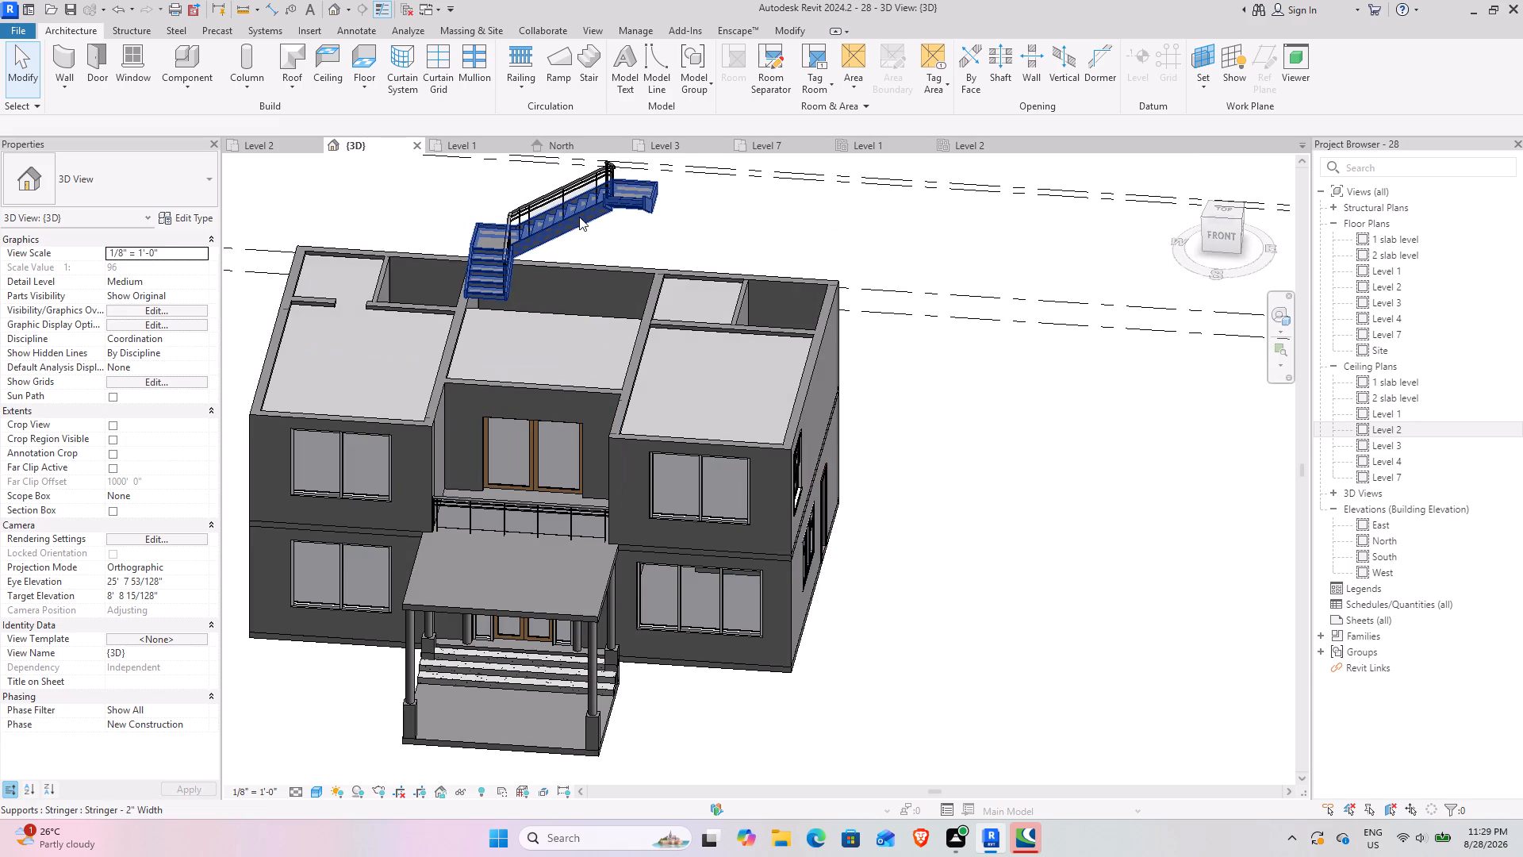
{"action": "left_click", "coordinate": [579, 217]}
{"action": "left_click", "coordinate": [201, 254]}
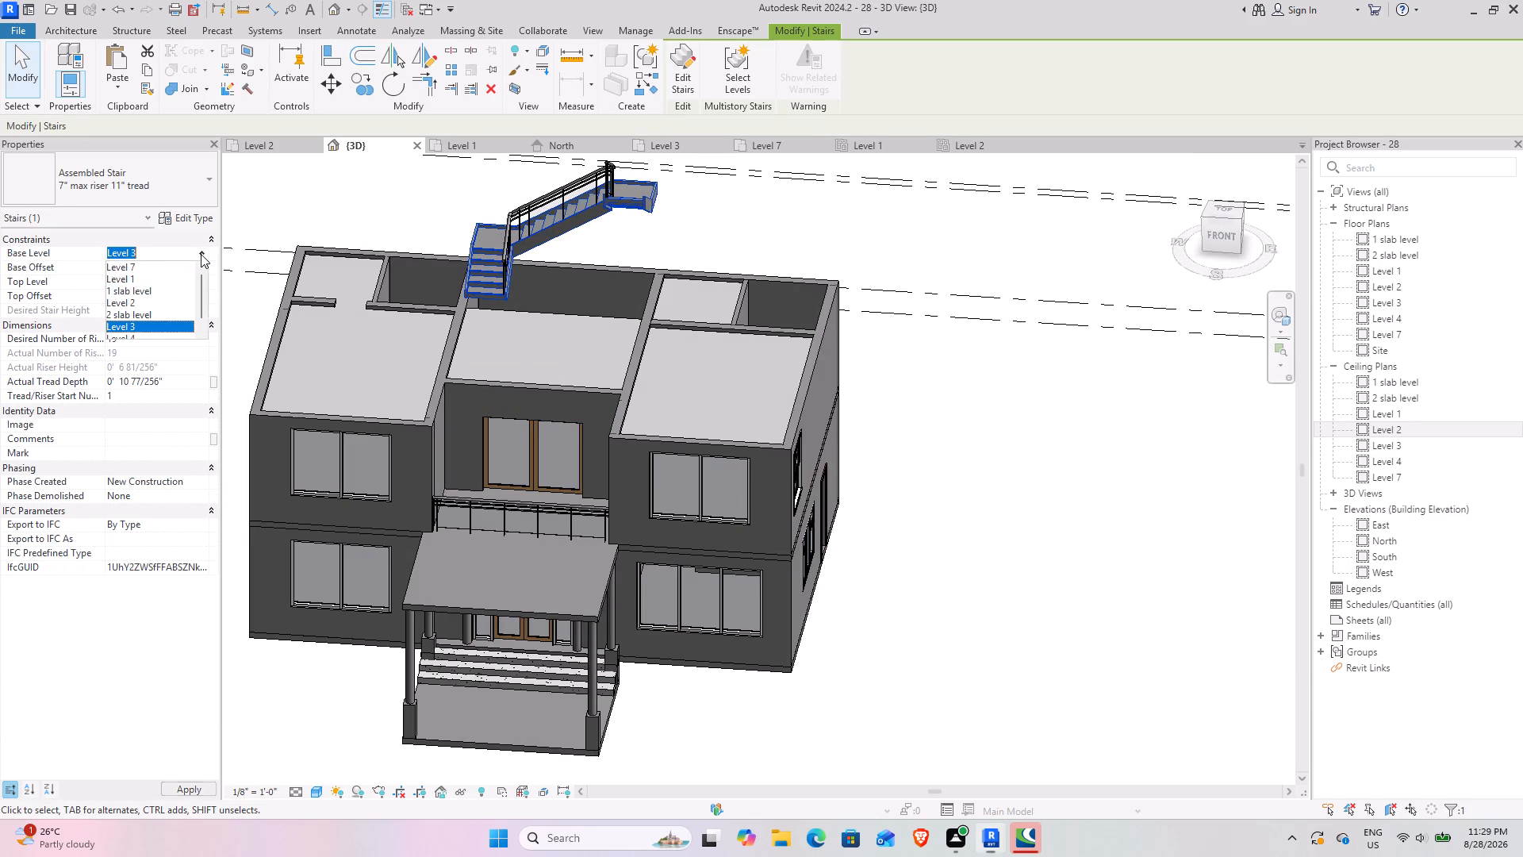
{"action": "left_click", "coordinate": [129, 305]}
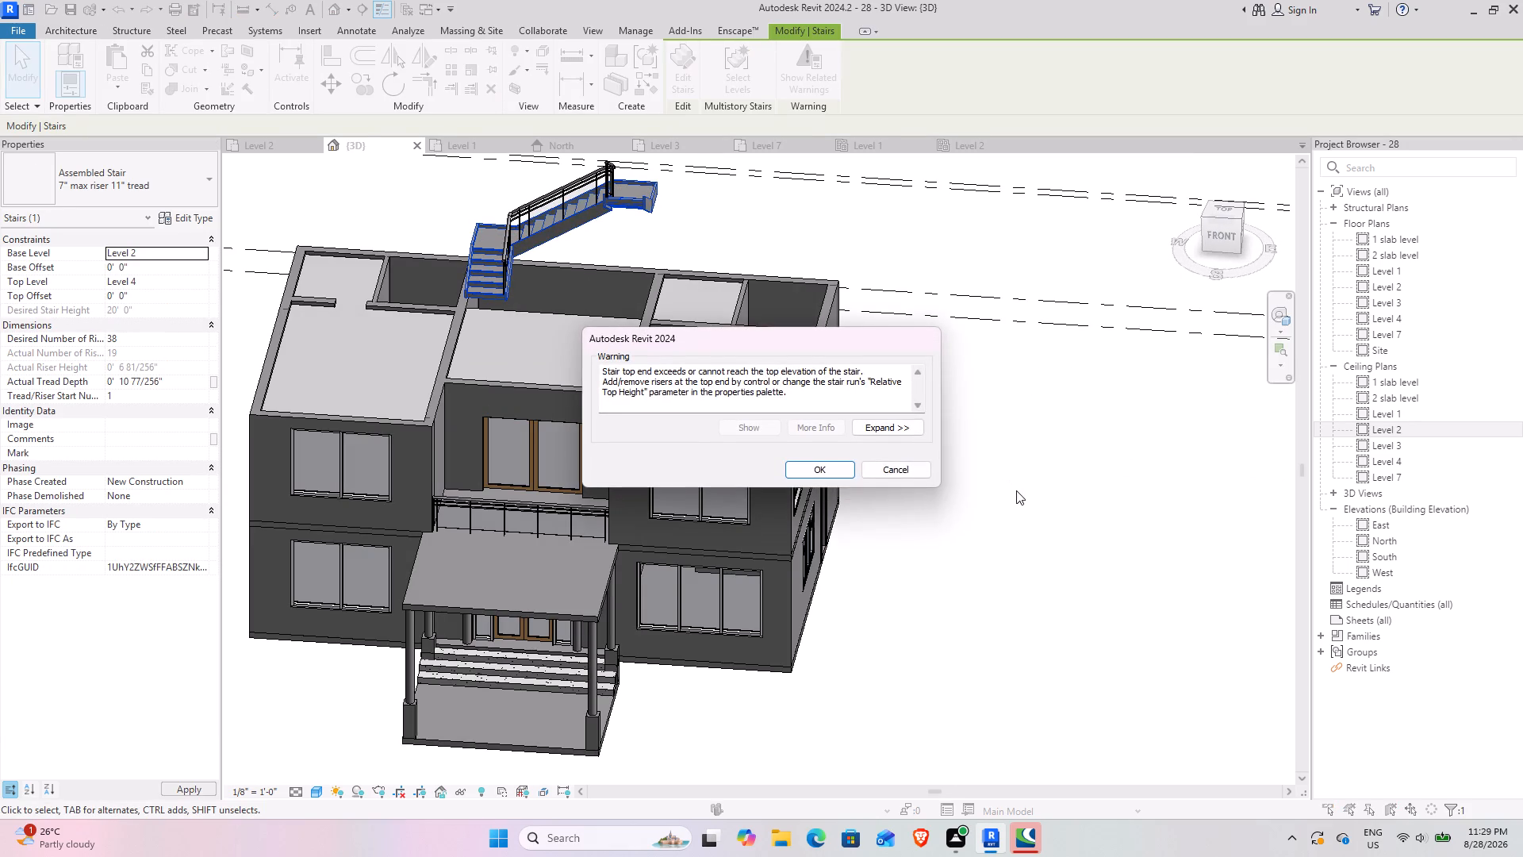
{"action": "left_click", "coordinate": [820, 467]}
{"action": "left_click", "coordinate": [946, 491]}
Examine the copied upper stair's position and height in the stair bay from several angles in 3D.
{"action": "middle_click_drag", "start_coordinate": [644, 444], "coordinate": [509, 495], "text": "shift"}
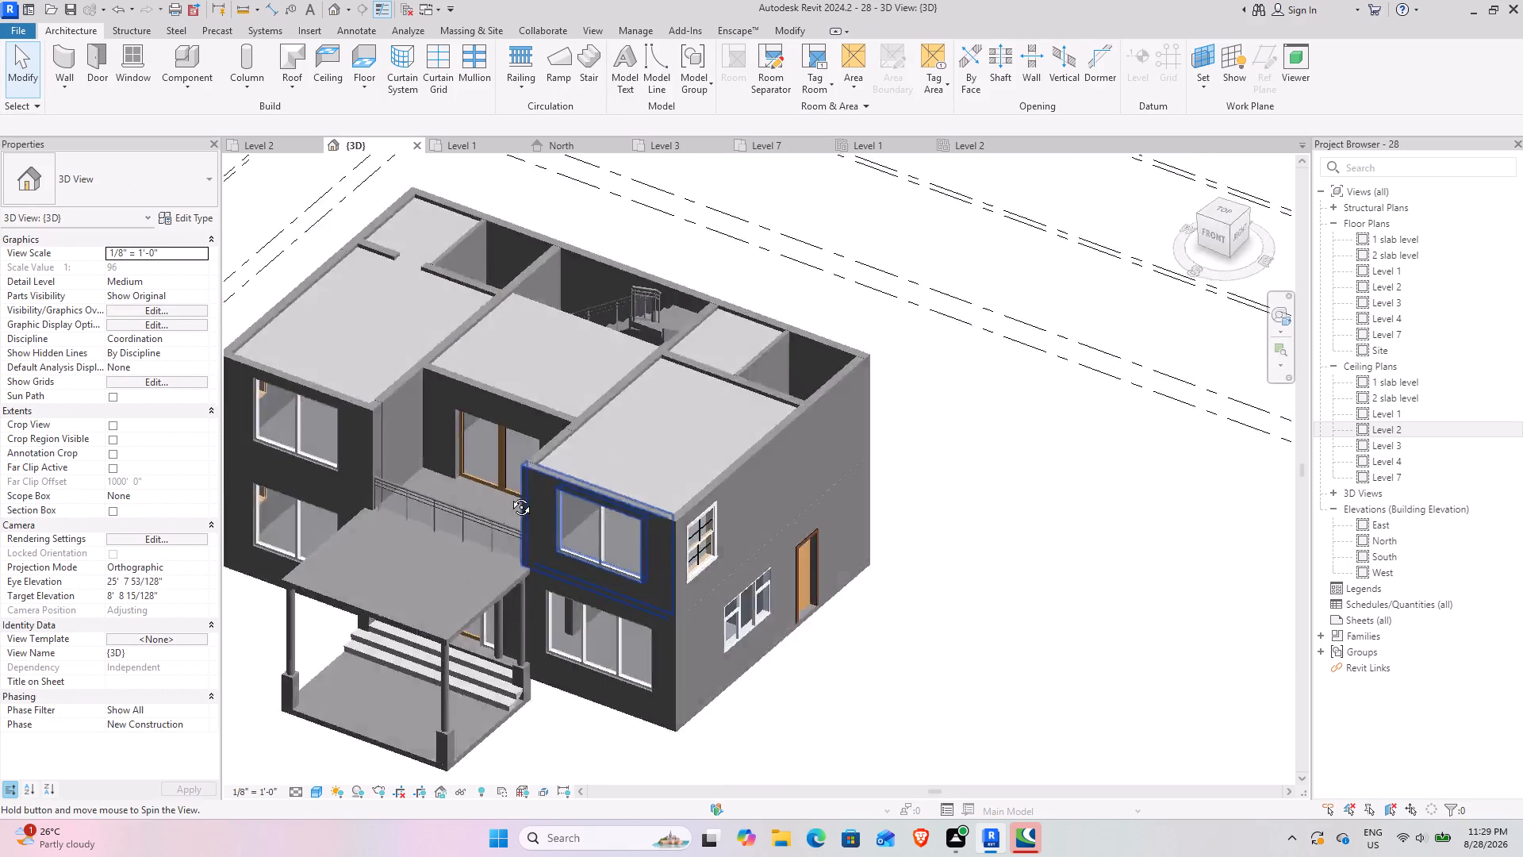
{"action": "middle_click_drag", "start_coordinate": [509, 495], "coordinate": [472, 511], "text": "shift"}
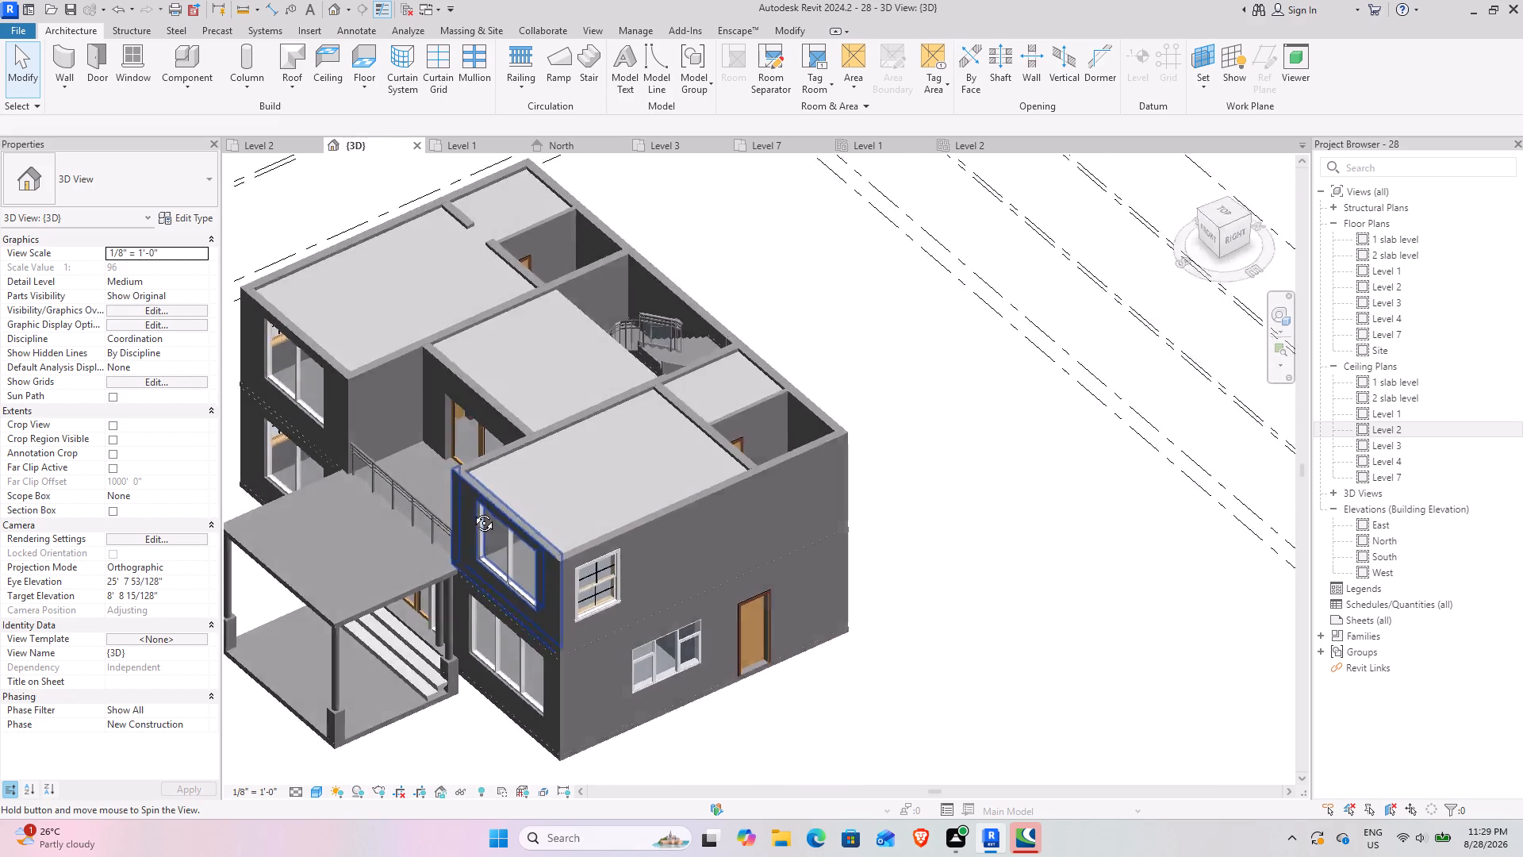
{"action": "middle_click_drag", "start_coordinate": [472, 511], "coordinate": [365, 587], "text": "shift"}
{"action": "middle_click_drag", "start_coordinate": [567, 534], "coordinate": [493, 605]}
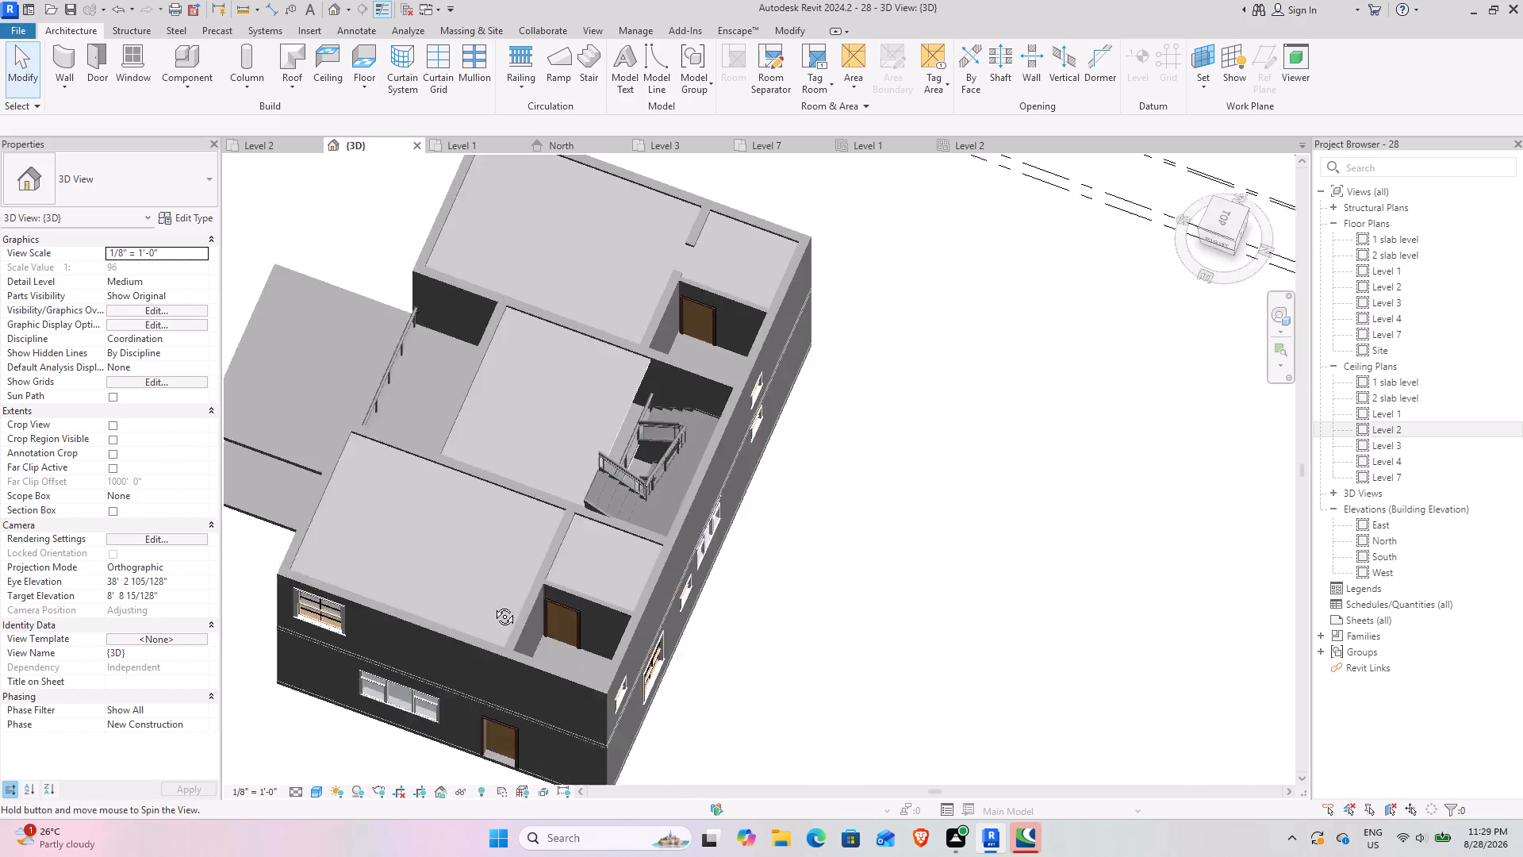
{"action": "middle_click_drag", "start_coordinate": [493, 605], "coordinate": [820, 309]}
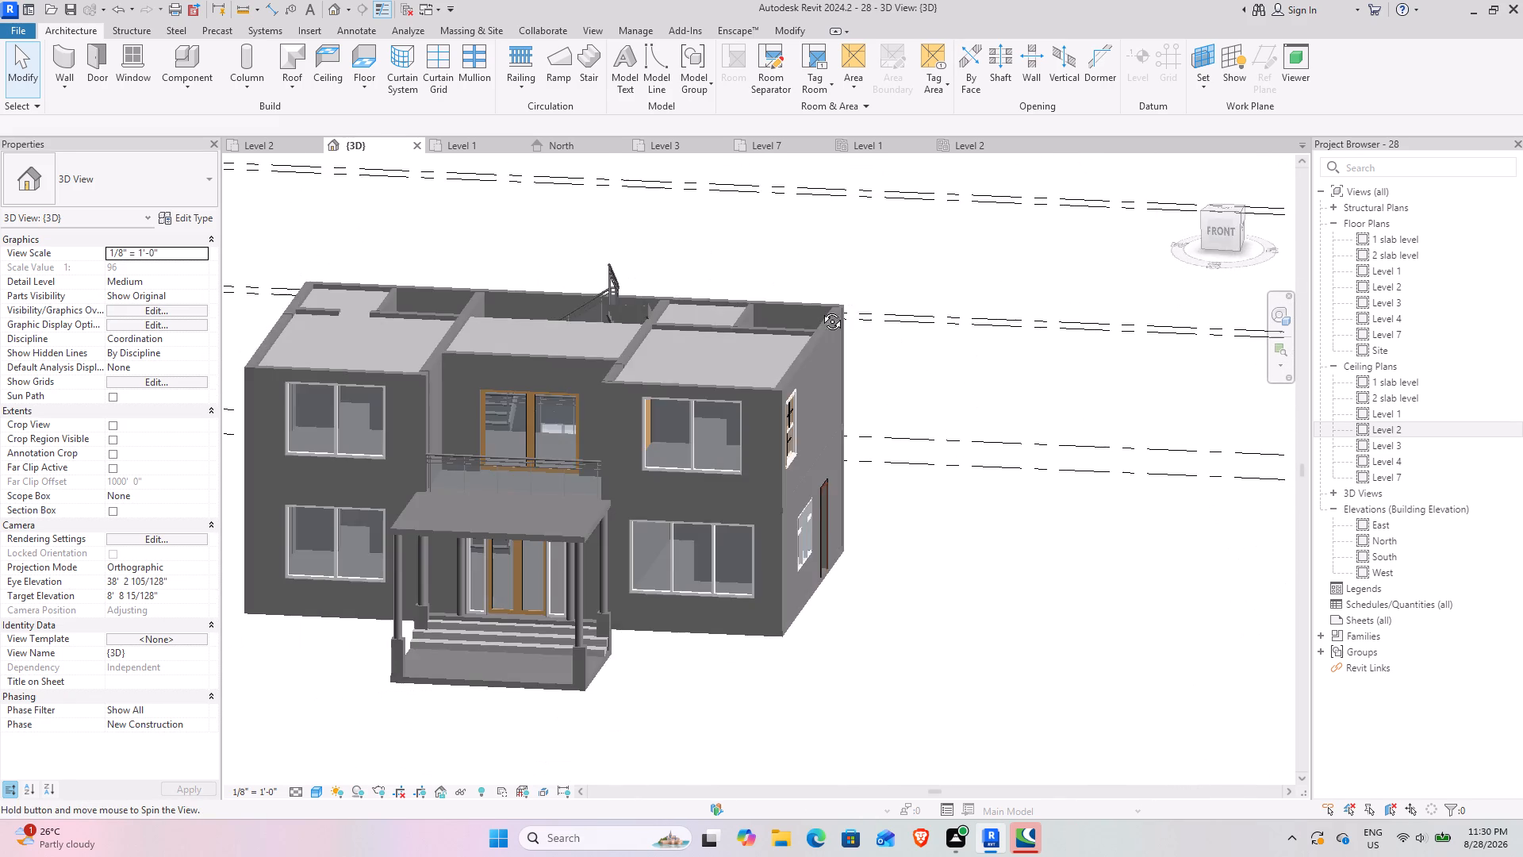
{"action": "middle_click_drag", "start_coordinate": [820, 309], "coordinate": [877, 341]}
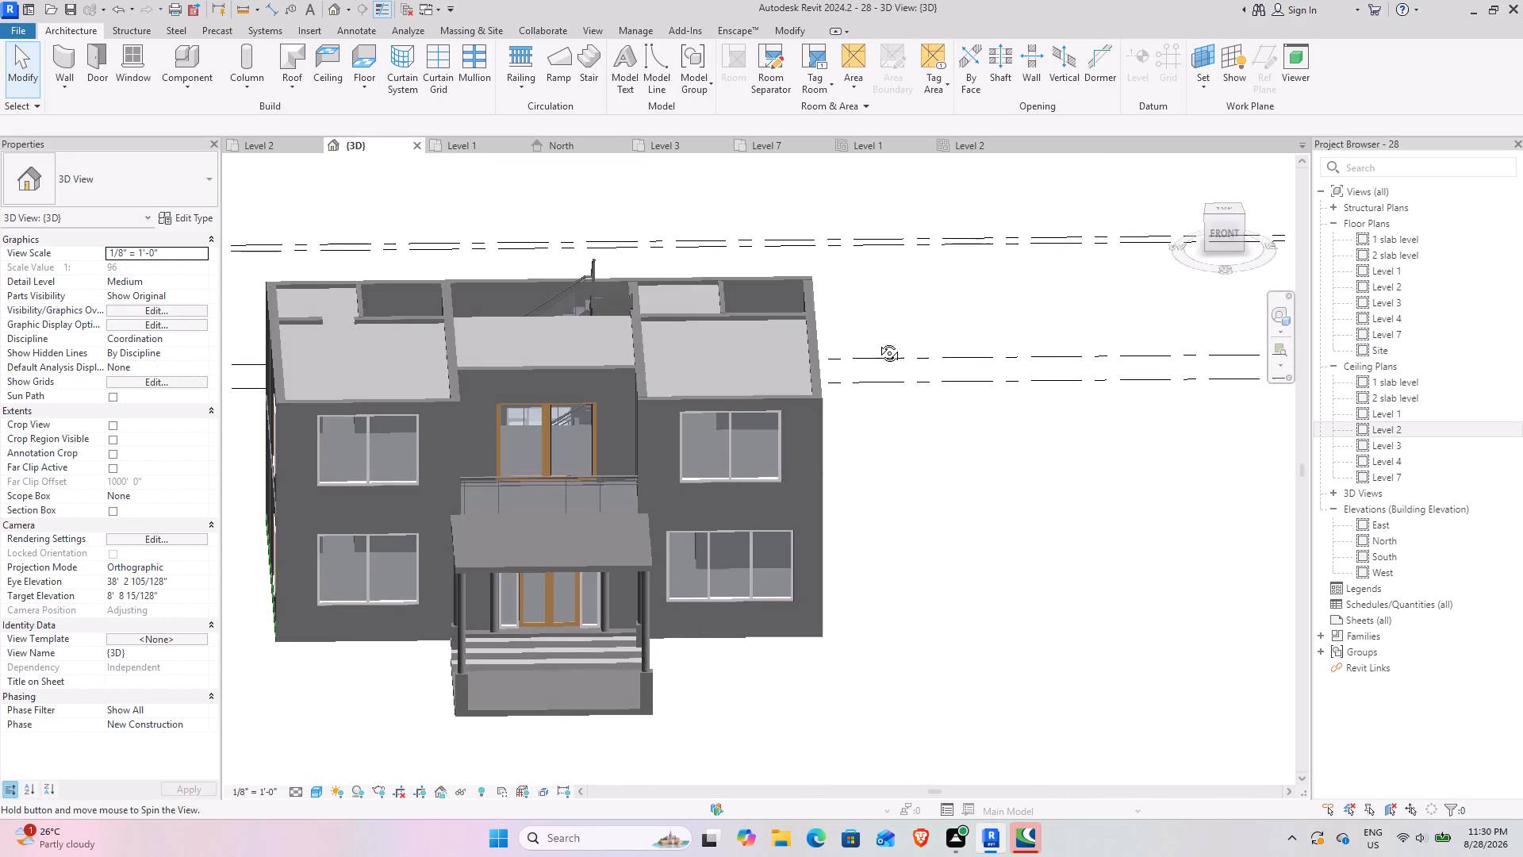
{"action": "middle_click_drag", "start_coordinate": [877, 341], "coordinate": [864, 316]}
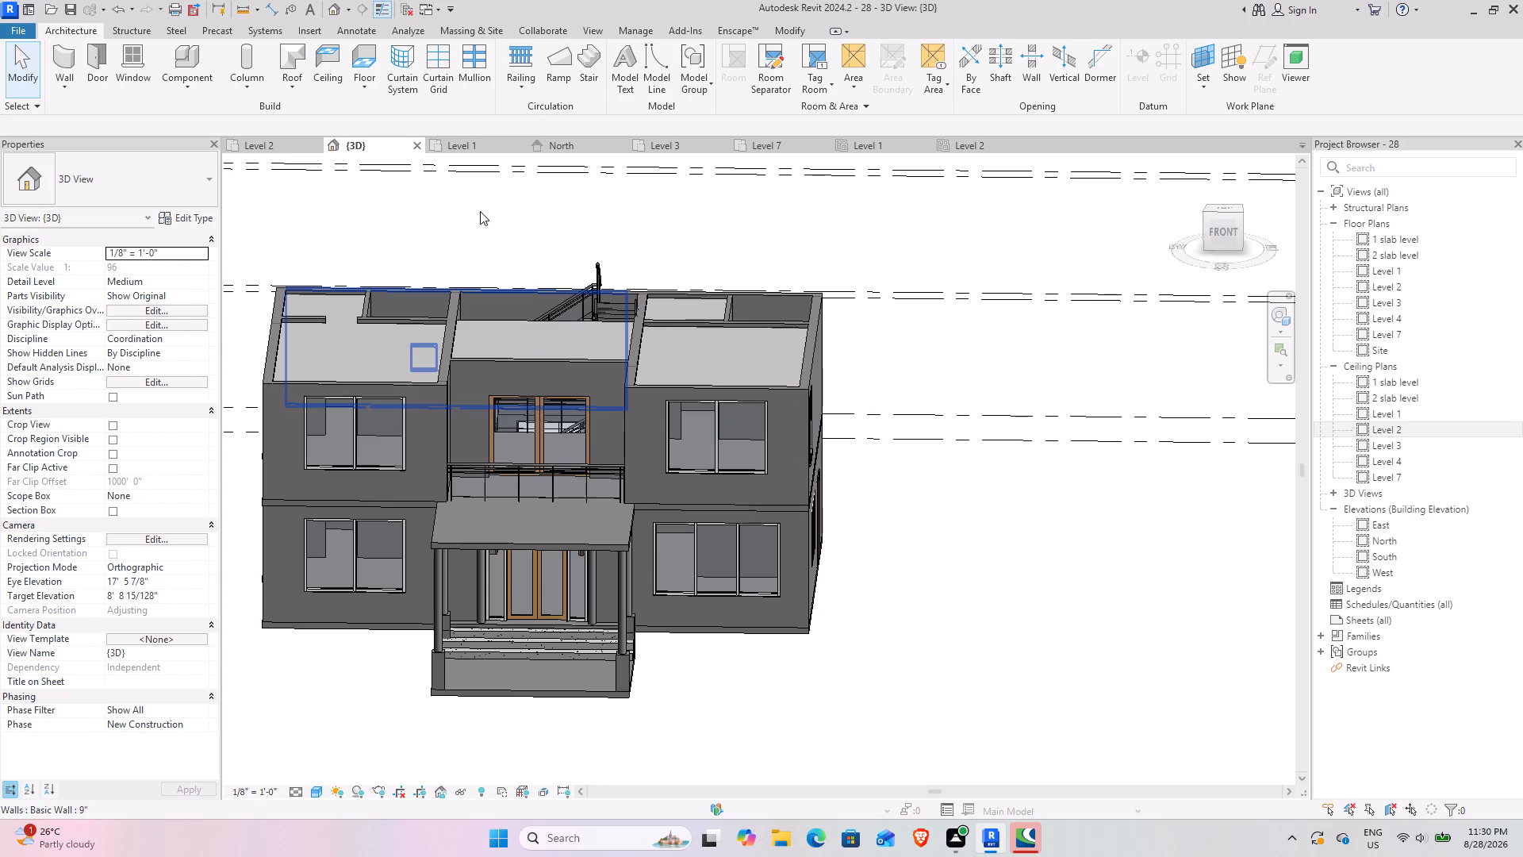
Check the copied stair against the family lounge layout and railing in the Level 2 floor plan, and return to 3D.
{"action": "left_click", "coordinate": [258, 146]}
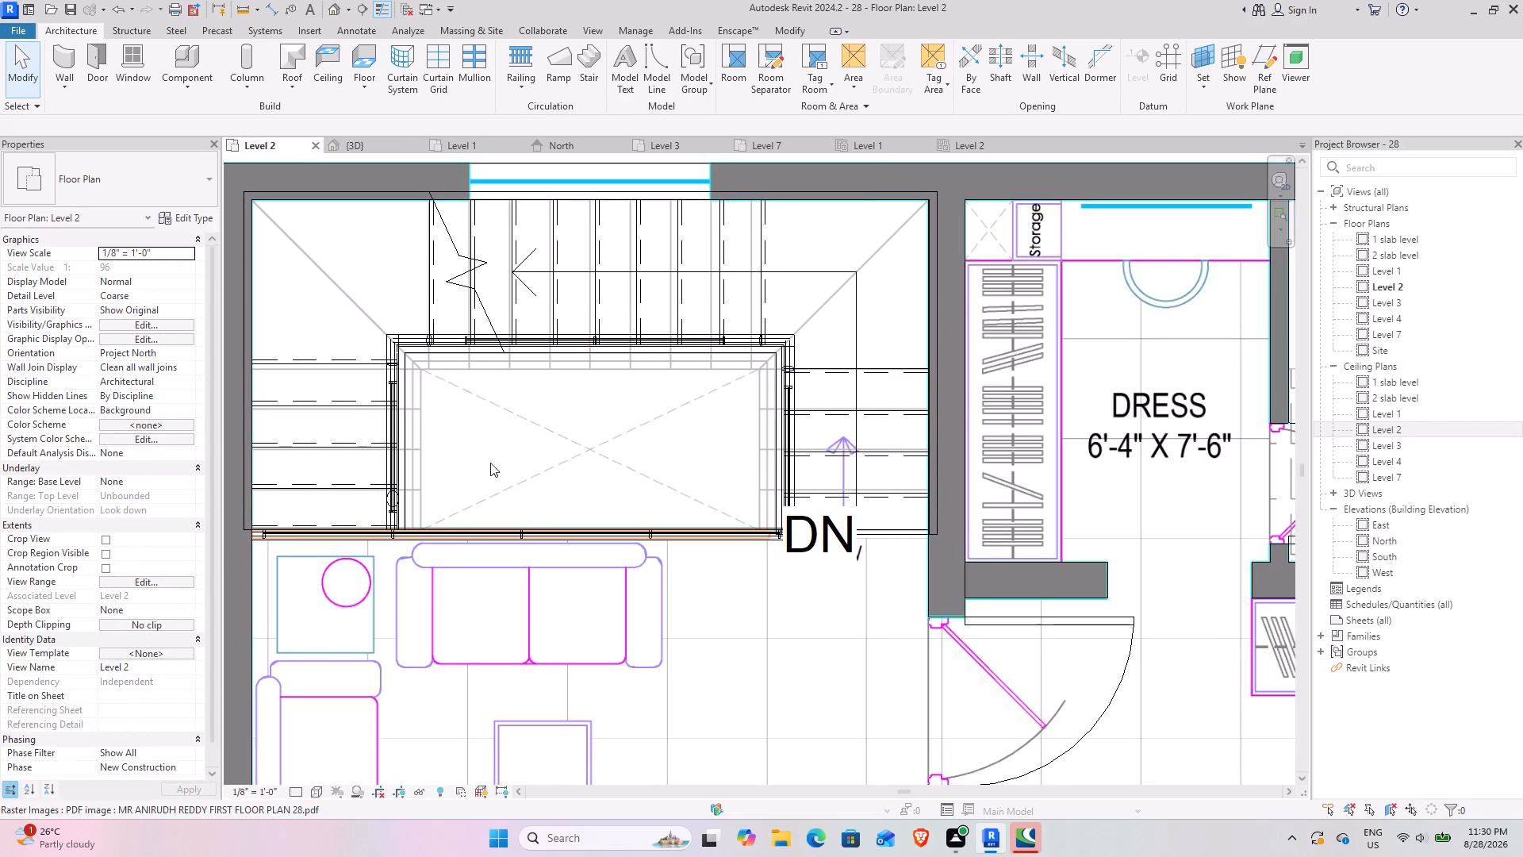
{"action": "scroll", "coordinate": [470, 538], "scroll_direction": "down", "scroll_amount": 2}
{"action": "middle_click_drag", "start_coordinate": [455, 544], "coordinate": [541, 411]}
{"action": "scroll", "coordinate": [491, 426], "scroll_direction": "down", "scroll_amount": 3}
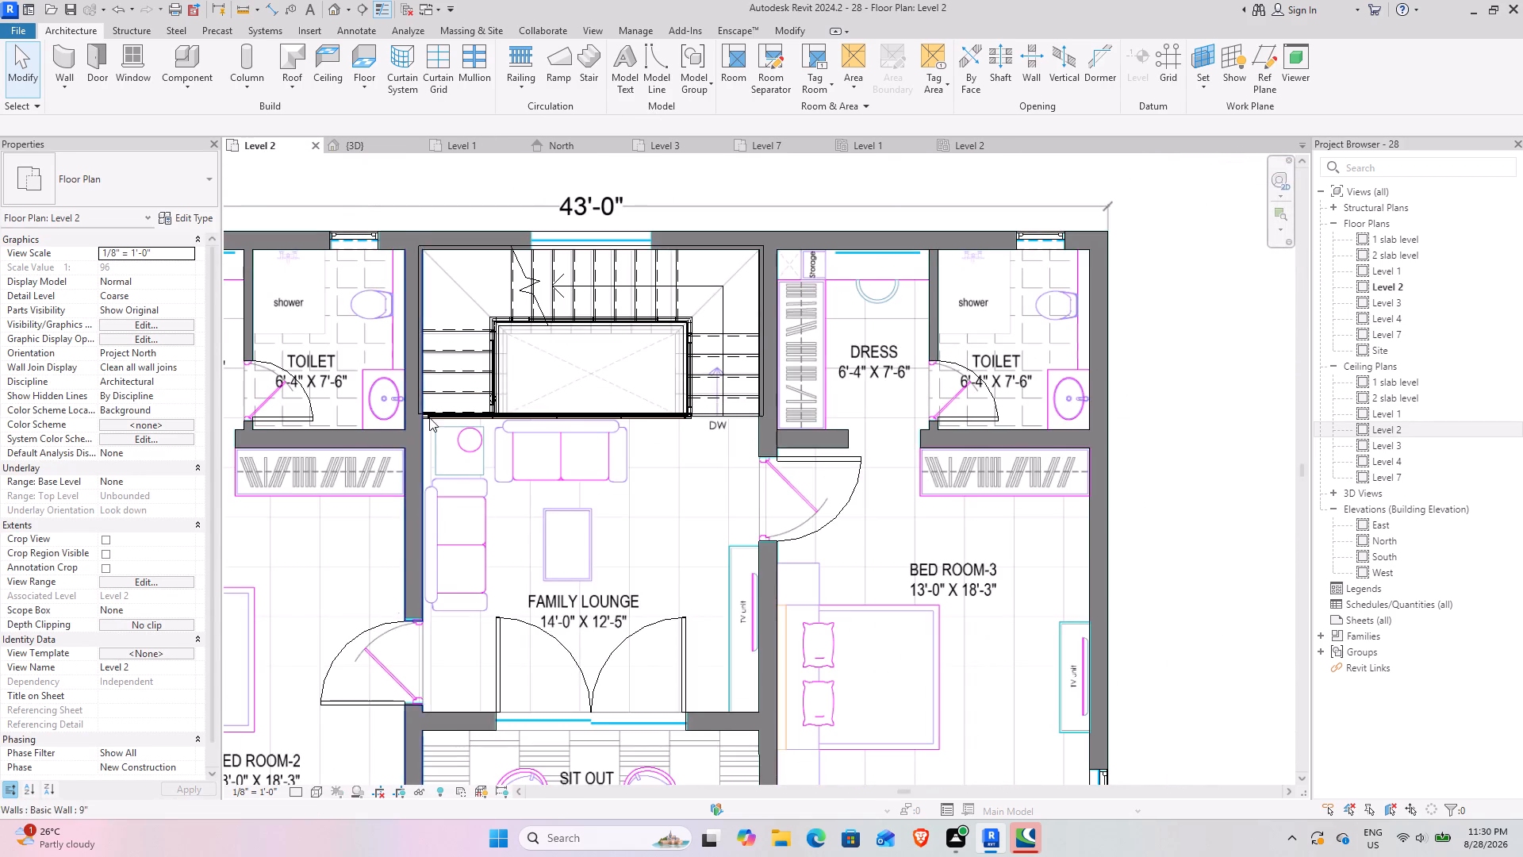
{"action": "scroll", "coordinate": [470, 380], "scroll_direction": "up", "scroll_amount": 7}
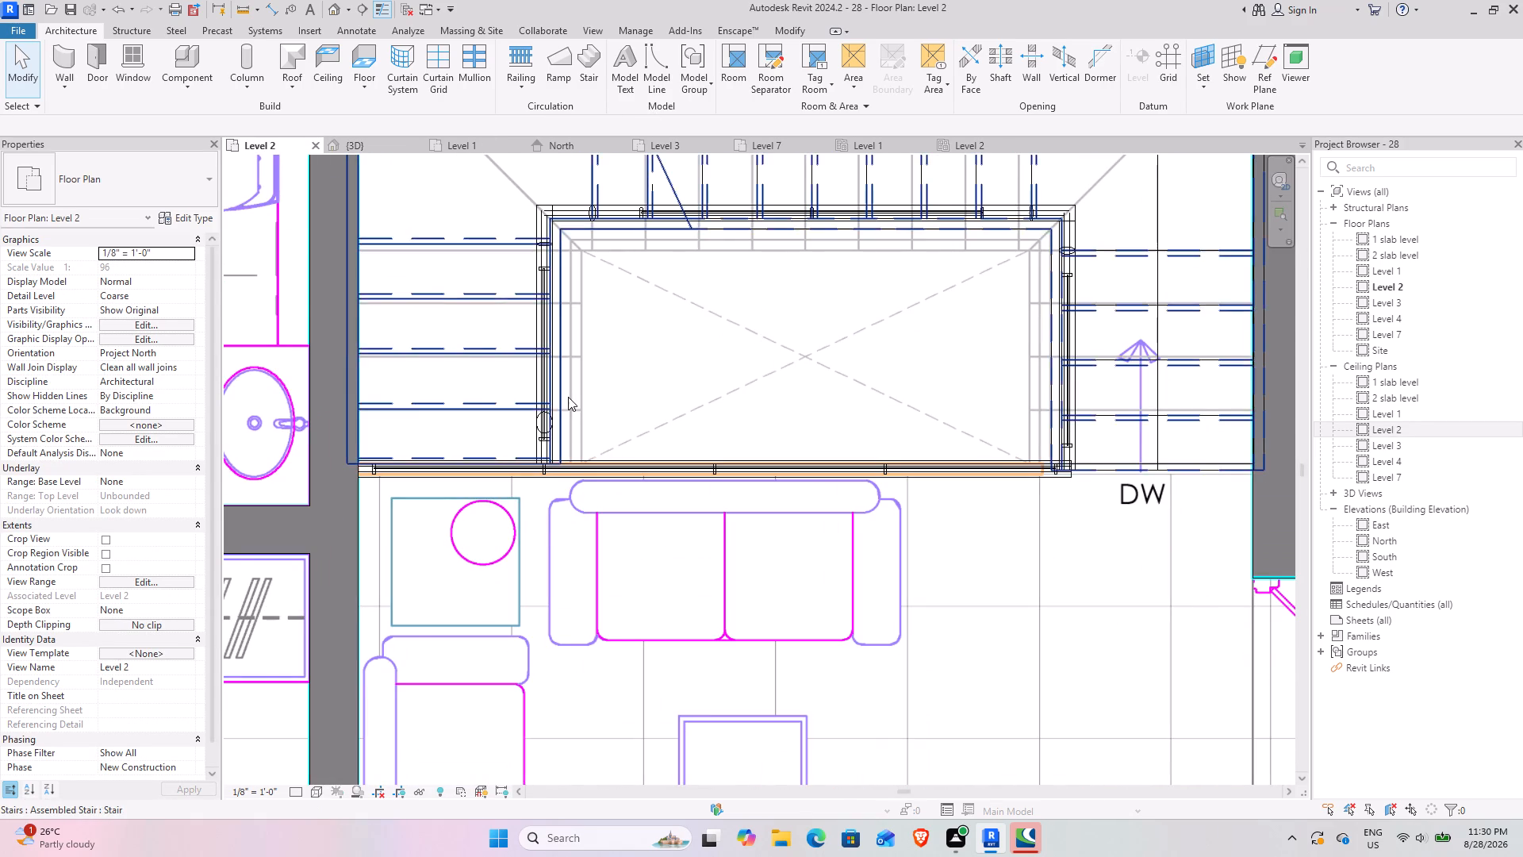
{"action": "scroll", "coordinate": [568, 397], "scroll_direction": "down", "scroll_amount": 8}
{"action": "middle_click_drag", "start_coordinate": [690, 476], "coordinate": [657, 329]}
{"action": "scroll", "coordinate": [662, 362], "scroll_direction": "down", "scroll_amount": 3}
{"action": "left_click", "coordinate": [377, 149]}
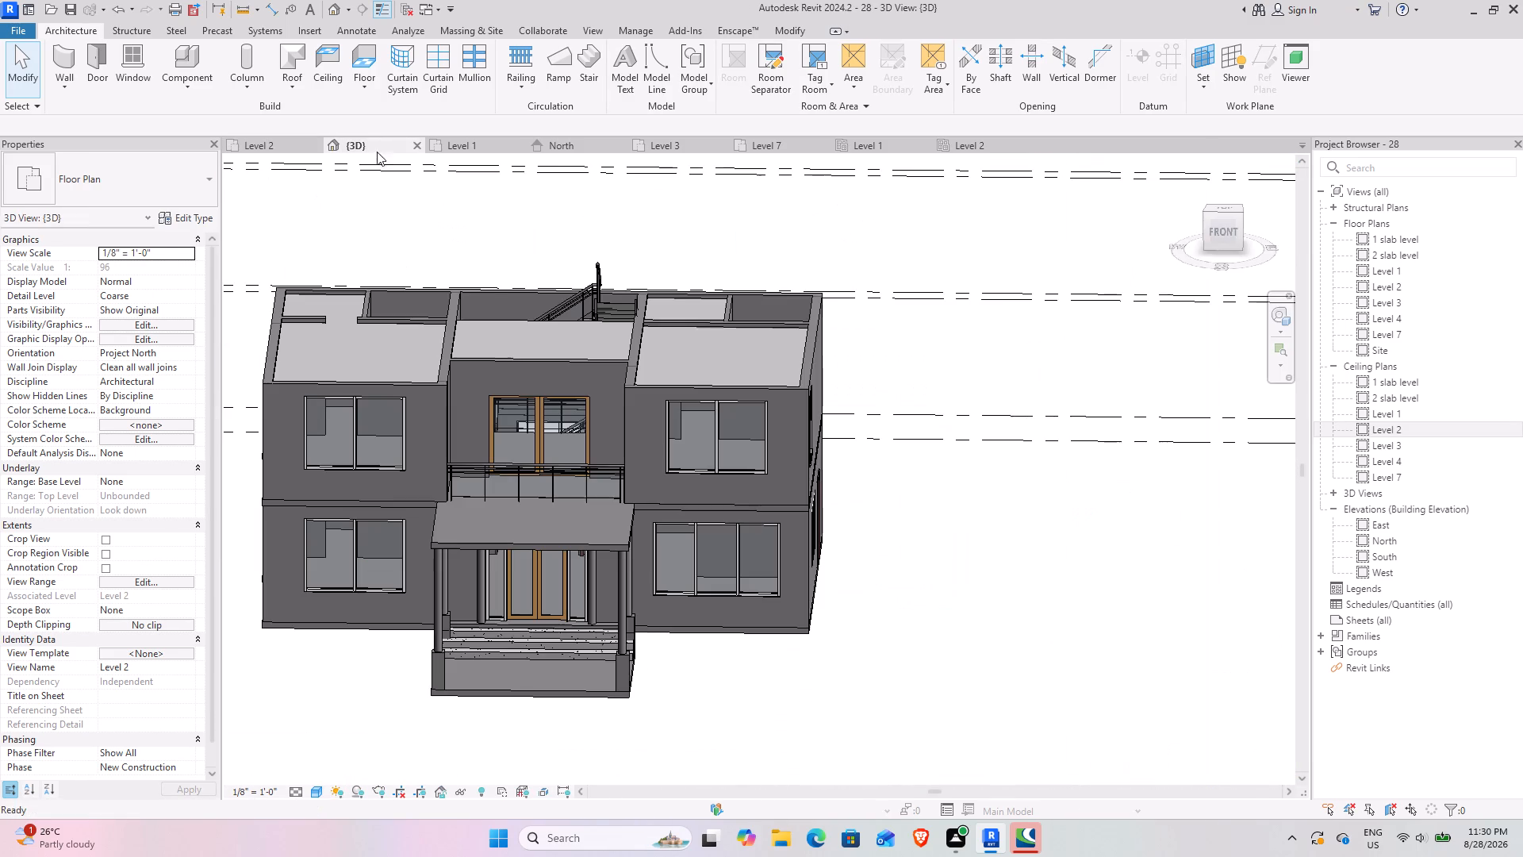
Undo the copied upper stair and the boundary edit that opened the middle Level 2 ceiling over the stair bay.
{"action": "key", "text": "ctrl+z"}
{"action": "key", "text": "ctrl+z"}
{"action": "key", "text": "ctrl+z"}
{"action": "key", "text": "ctrl+z"}
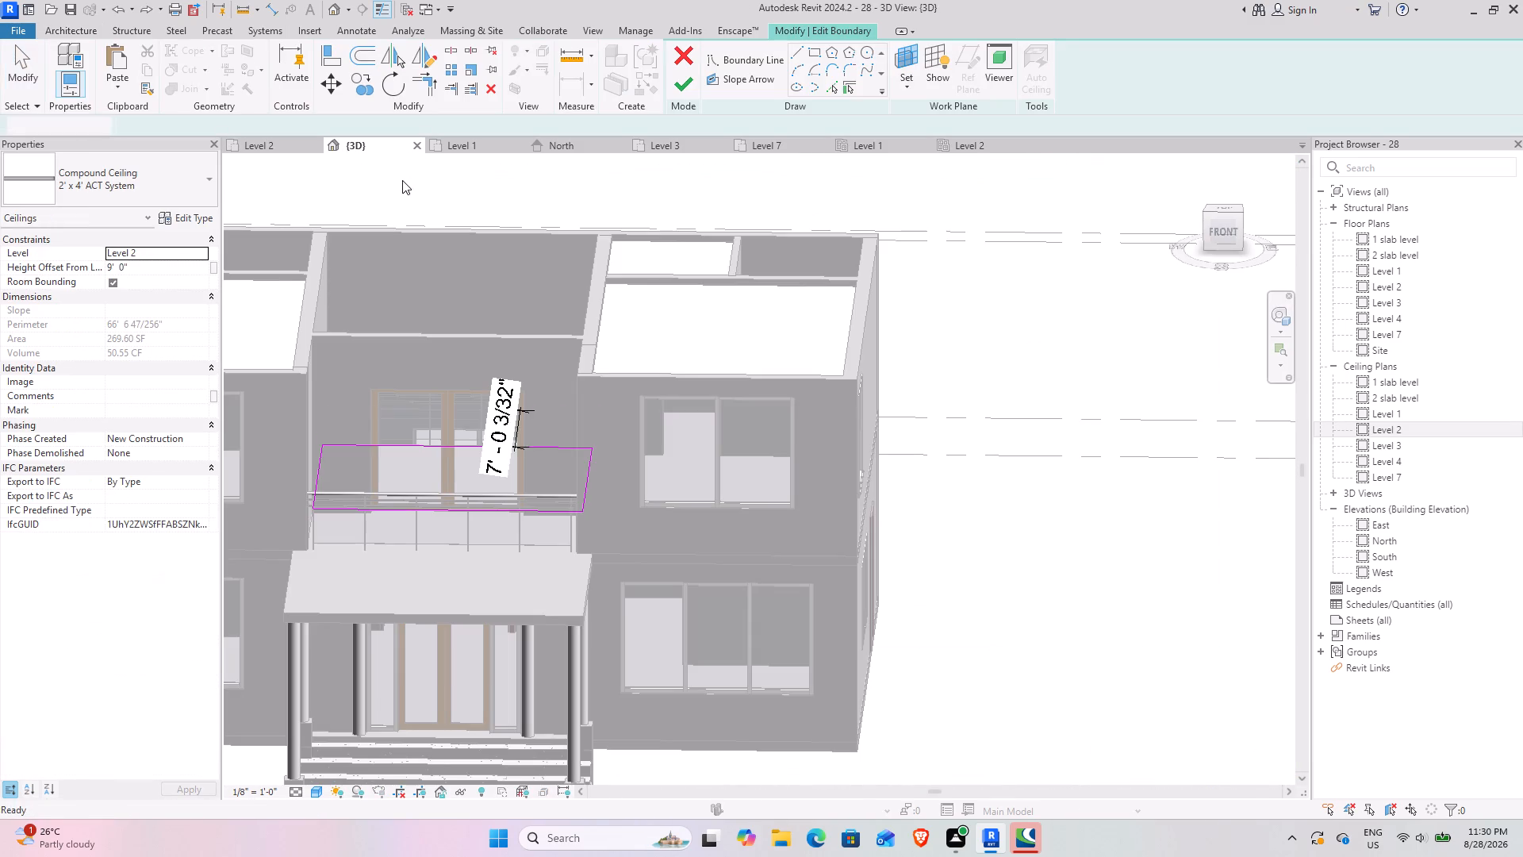
{"action": "key", "text": "ctrl+z"}
{"action": "key", "text": "ctrl+z"}
{"action": "key", "text": "ctrl+z"}
{"action": "key", "text": "ctrl+z"}
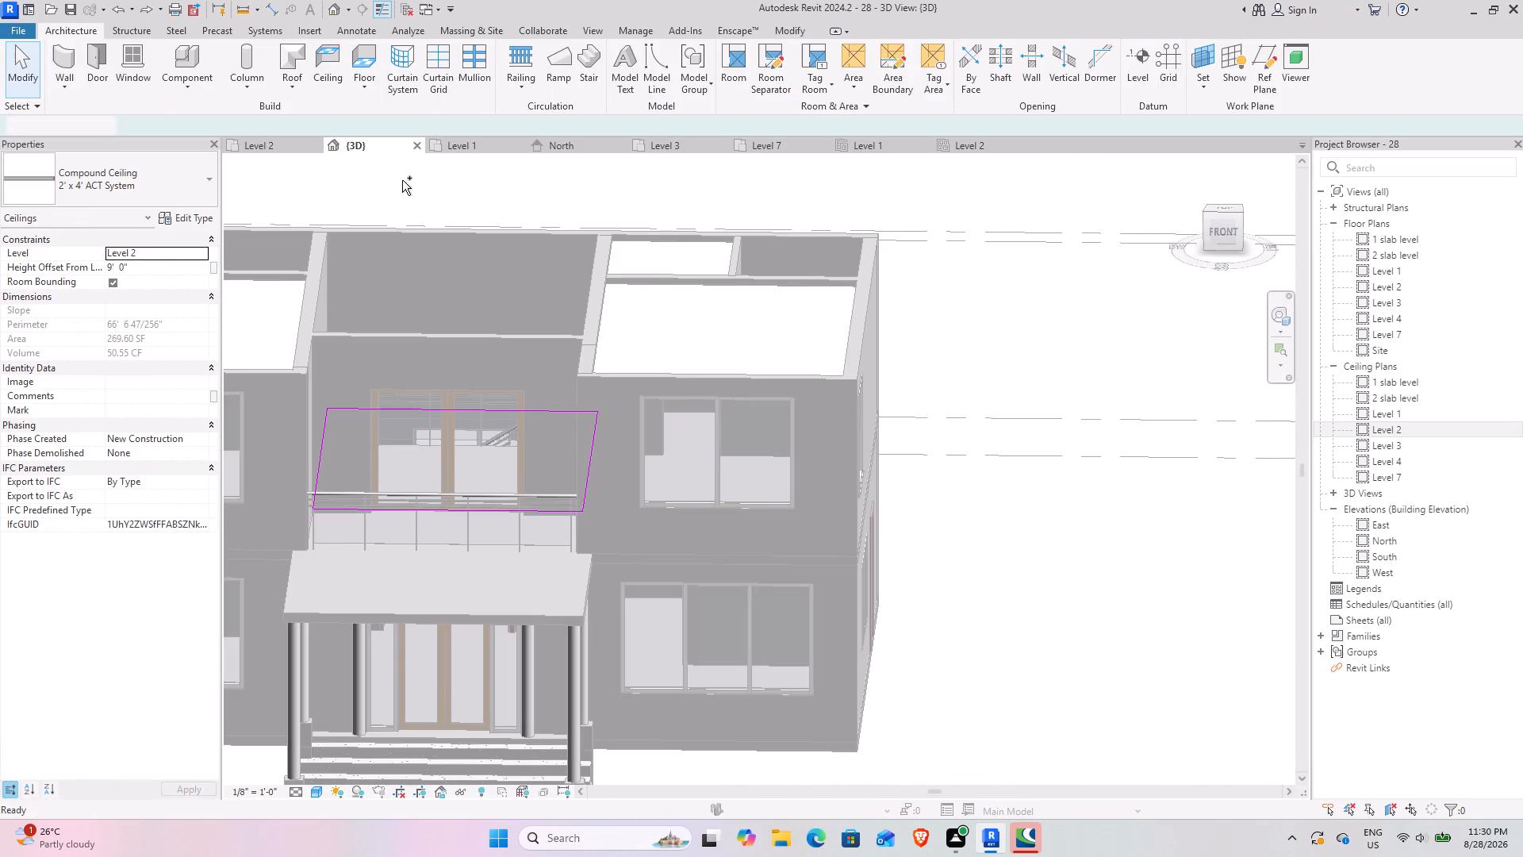
{"action": "scroll", "coordinate": [547, 386], "scroll_direction": "down", "scroll_amount": 4}
{"action": "middle_click_drag", "start_coordinate": [494, 402], "coordinate": [532, 382], "text": "shift"}
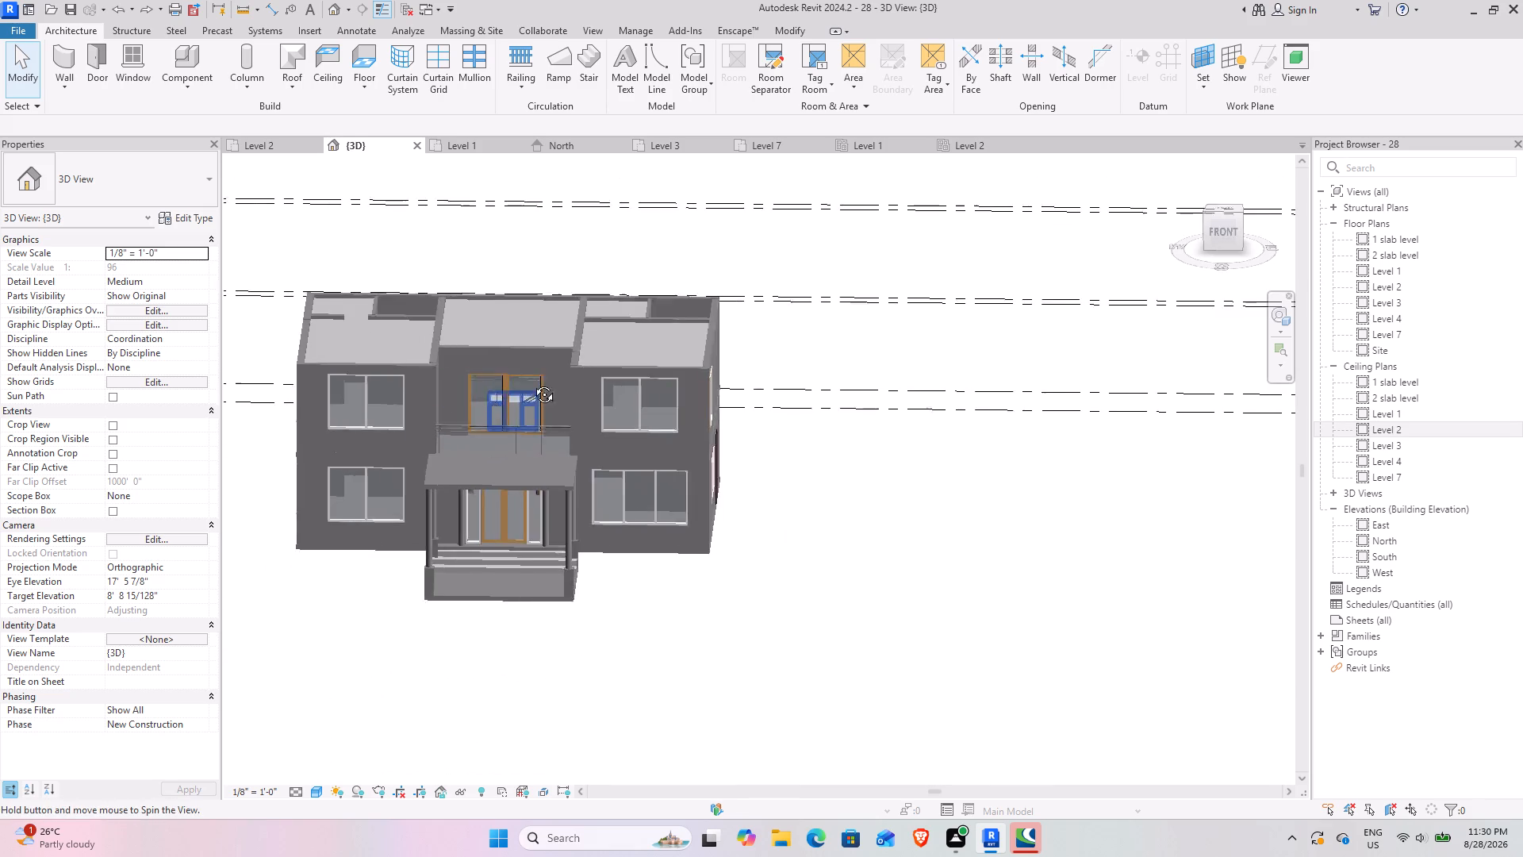
{"action": "middle_click_drag", "start_coordinate": [532, 382], "coordinate": [481, 423], "text": "shift"}
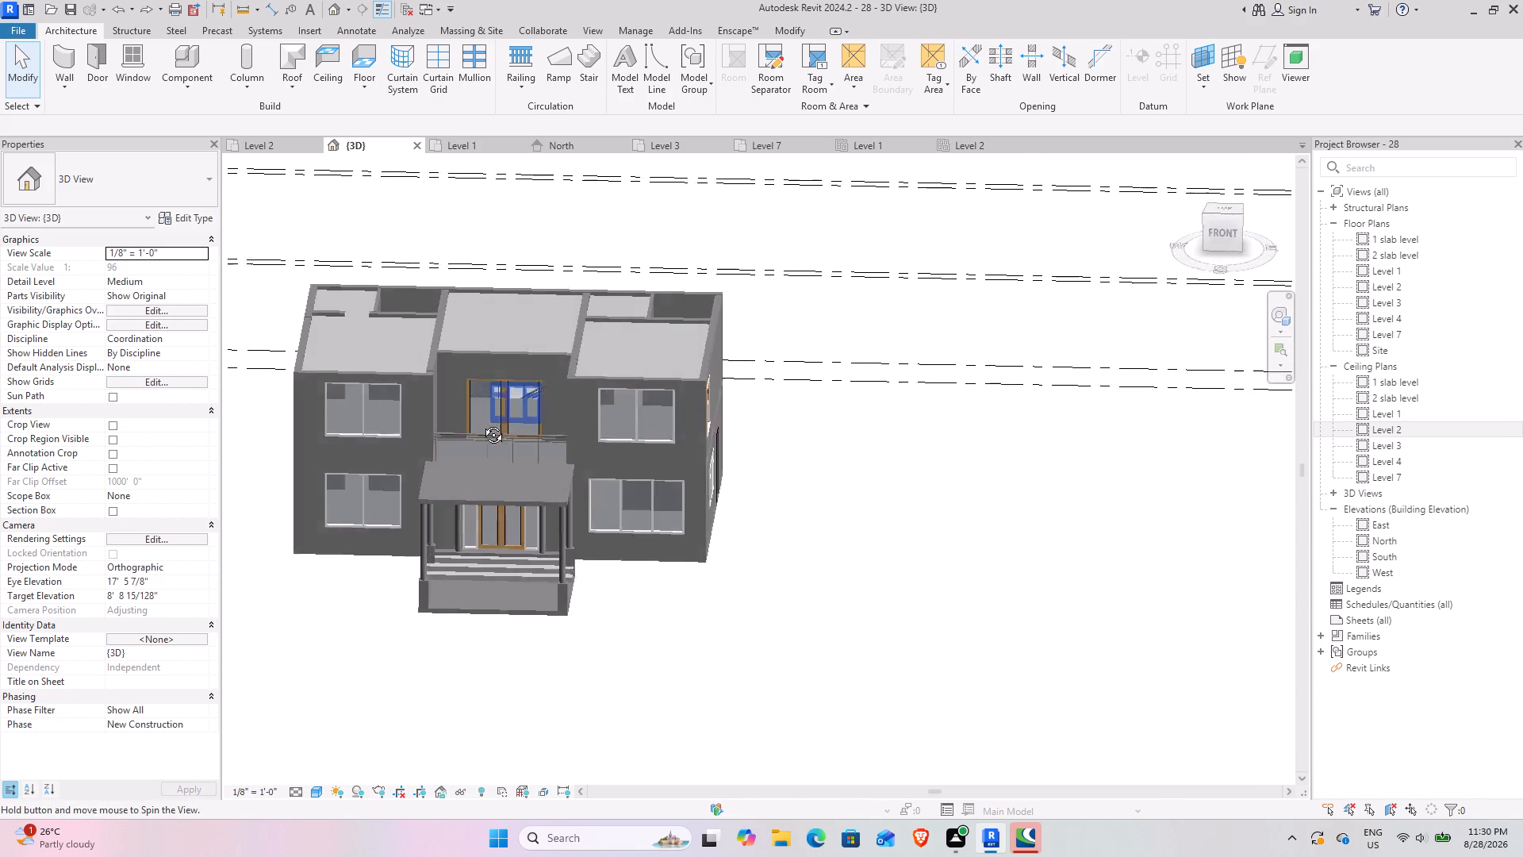
{"action": "middle_click_drag", "start_coordinate": [481, 423], "coordinate": [529, 551], "text": "shift"}
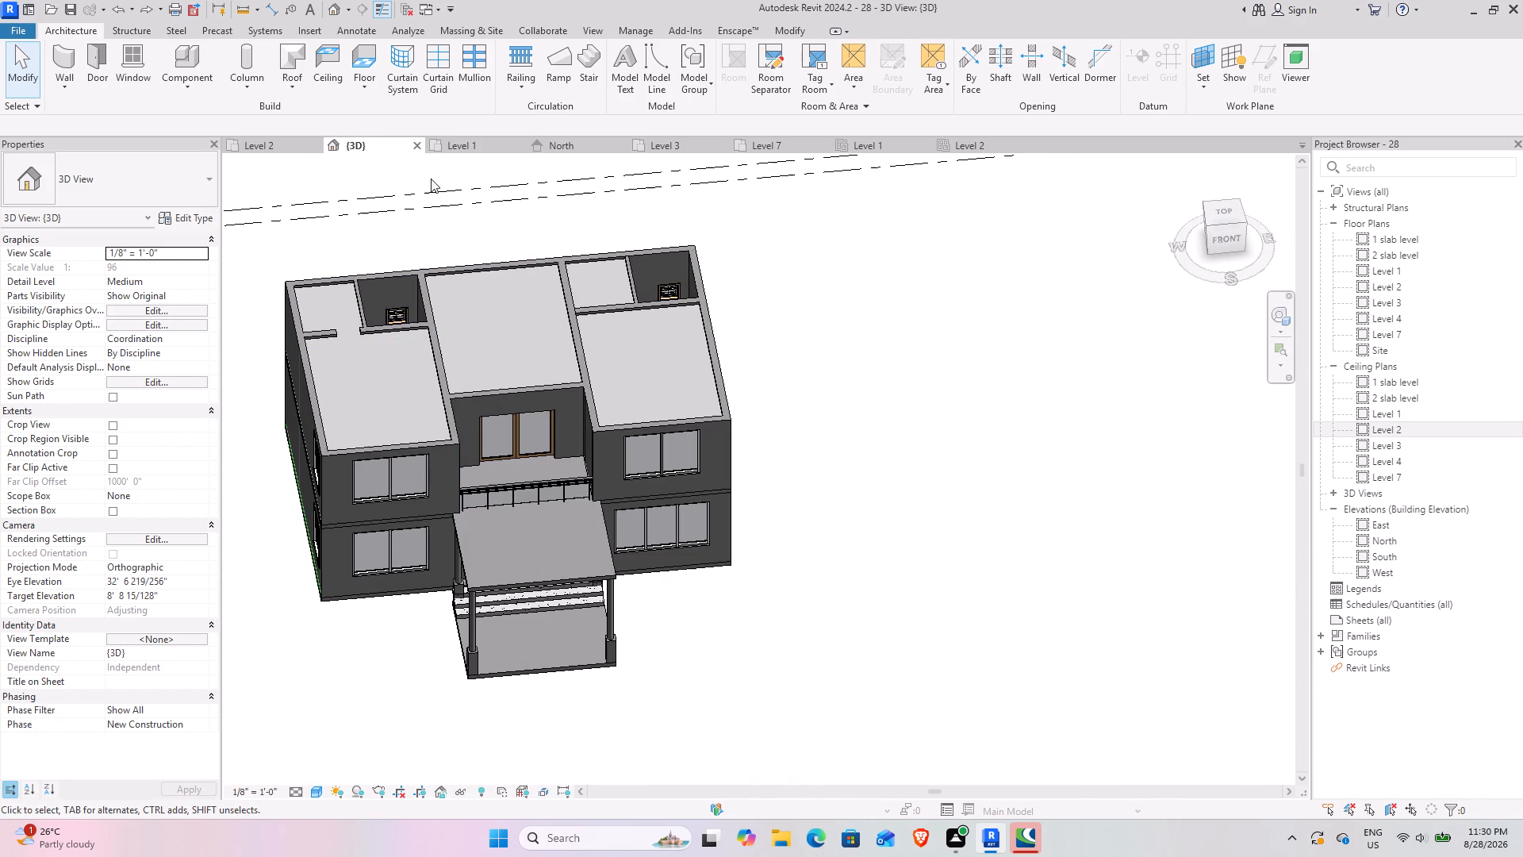
Examine the stair and family lounge layout in the Level 2 floor plan and the villa's exterior in 3D.
{"action": "left_click", "coordinate": [264, 155]}
{"action": "left_click", "coordinate": [263, 150]}
{"action": "scroll", "coordinate": [678, 359], "scroll_direction": "down", "scroll_amount": 3}
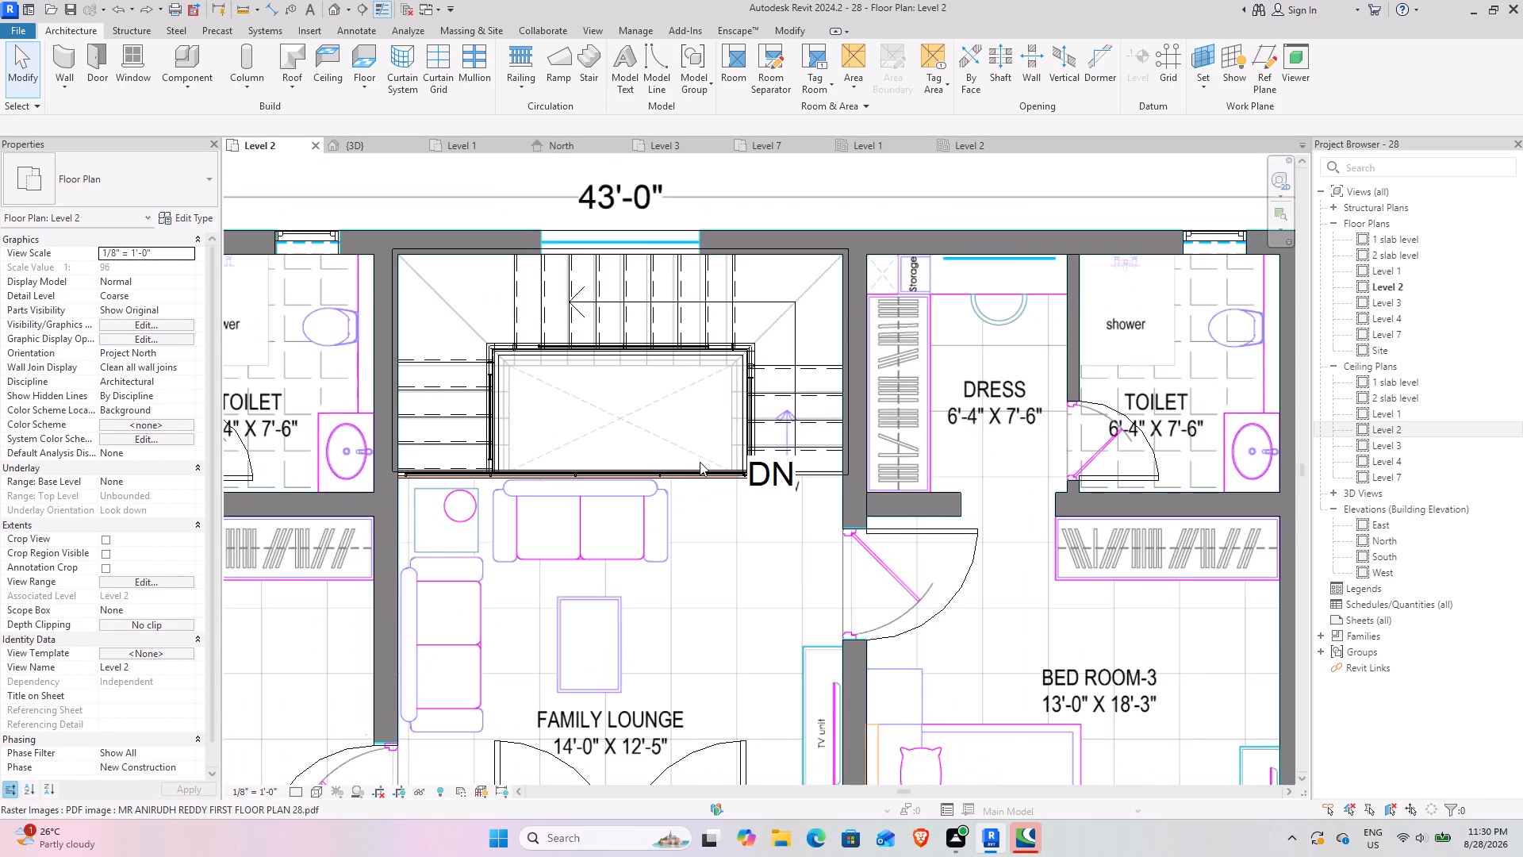
{"action": "scroll", "coordinate": [697, 463], "scroll_direction": "down", "scroll_amount": 2}
{"action": "middle_click_drag", "start_coordinate": [584, 531], "coordinate": [622, 467]}
{"action": "scroll", "coordinate": [562, 421], "scroll_direction": "up", "scroll_amount": 1}
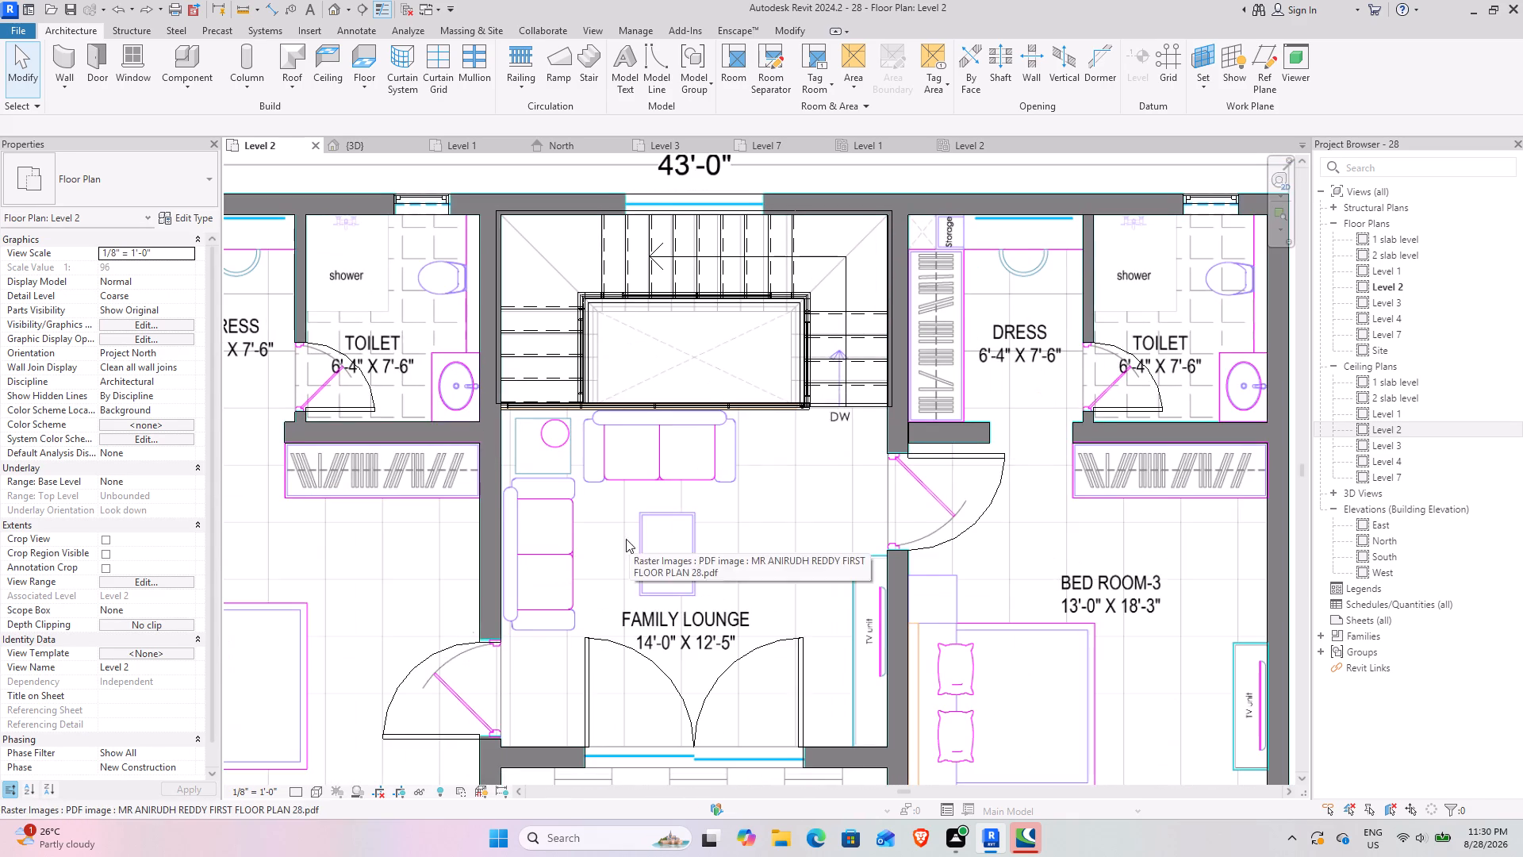
{"action": "middle_click_drag", "start_coordinate": [602, 492], "coordinate": [462, 426]}
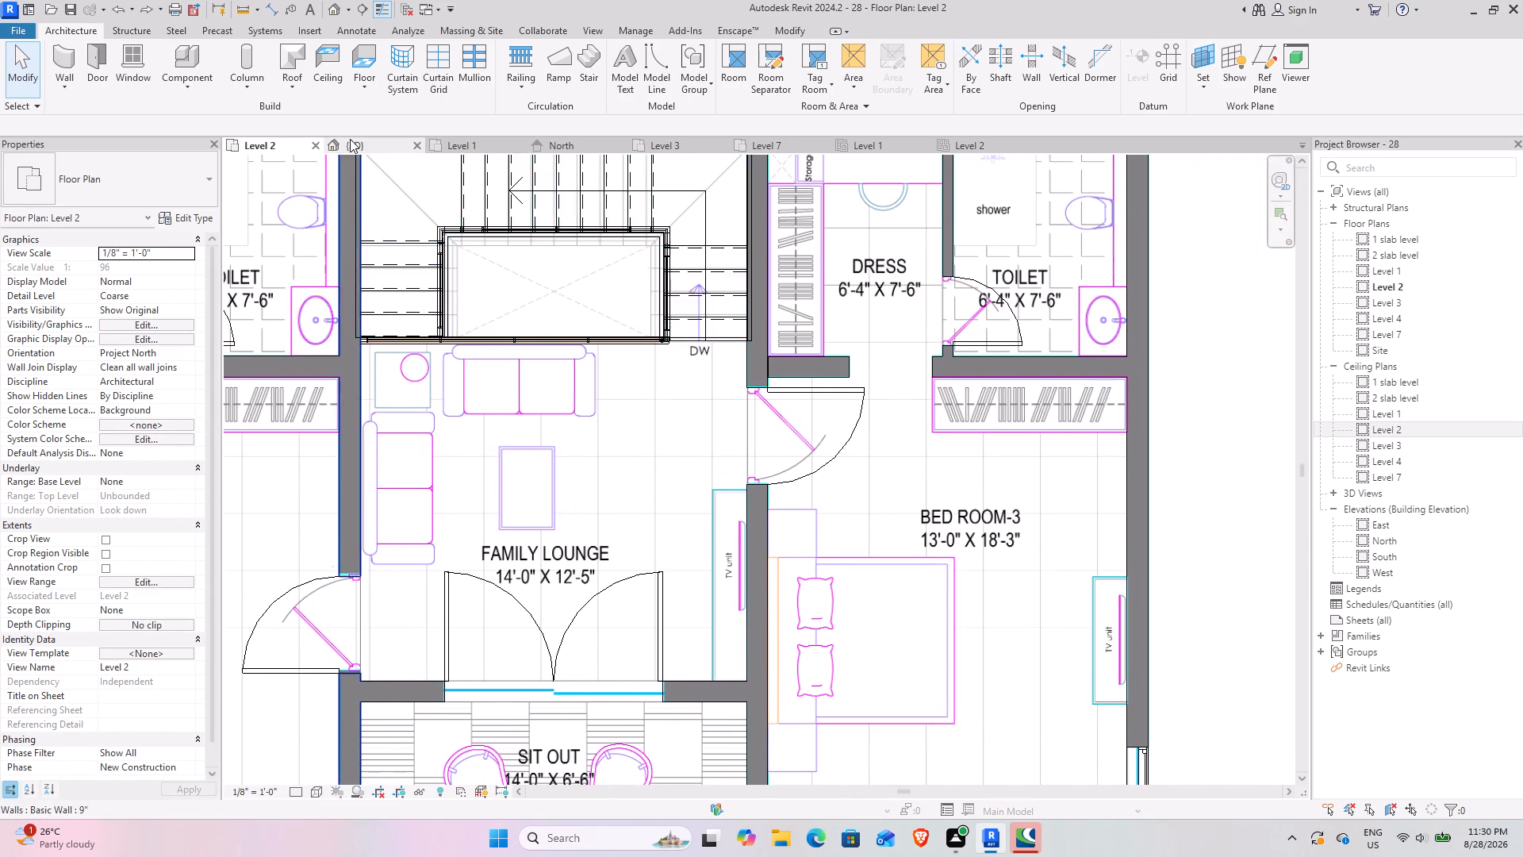
{"action": "left_click", "coordinate": [350, 139]}
{"action": "scroll", "coordinate": [599, 518], "scroll_direction": "down", "scroll_amount": 3}
{"action": "middle_click_drag", "start_coordinate": [564, 530], "coordinate": [577, 309], "text": "shift"}
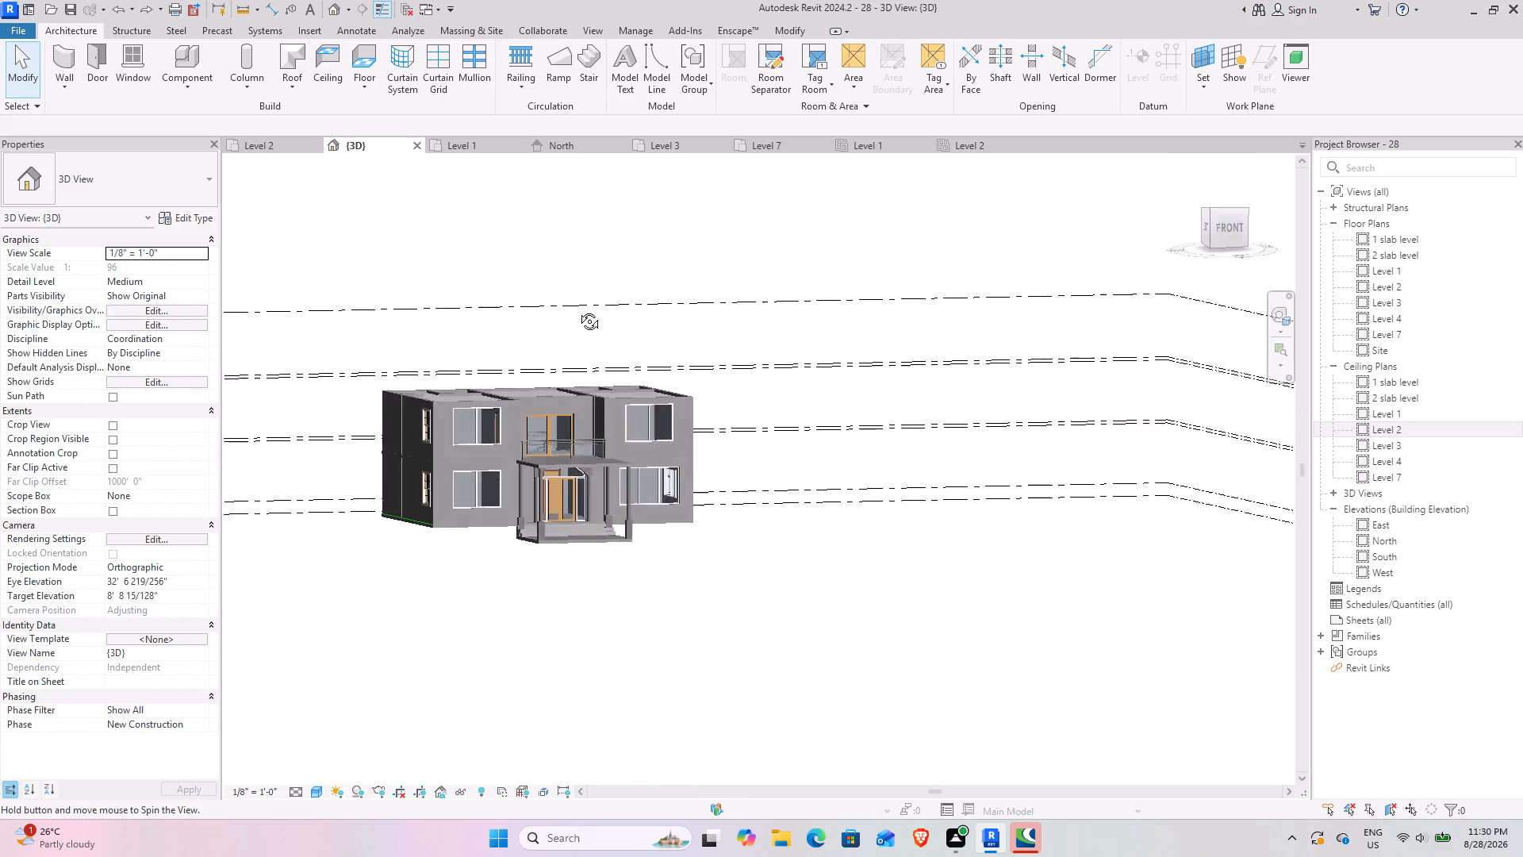
{"action": "middle_click_drag", "start_coordinate": [577, 309], "coordinate": [430, 360], "text": "shift"}
{"action": "scroll", "coordinate": [478, 446], "scroll_direction": "up", "scroll_amount": 4}
{"action": "middle_click_drag", "start_coordinate": [426, 502], "coordinate": [646, 463], "text": "shift"}
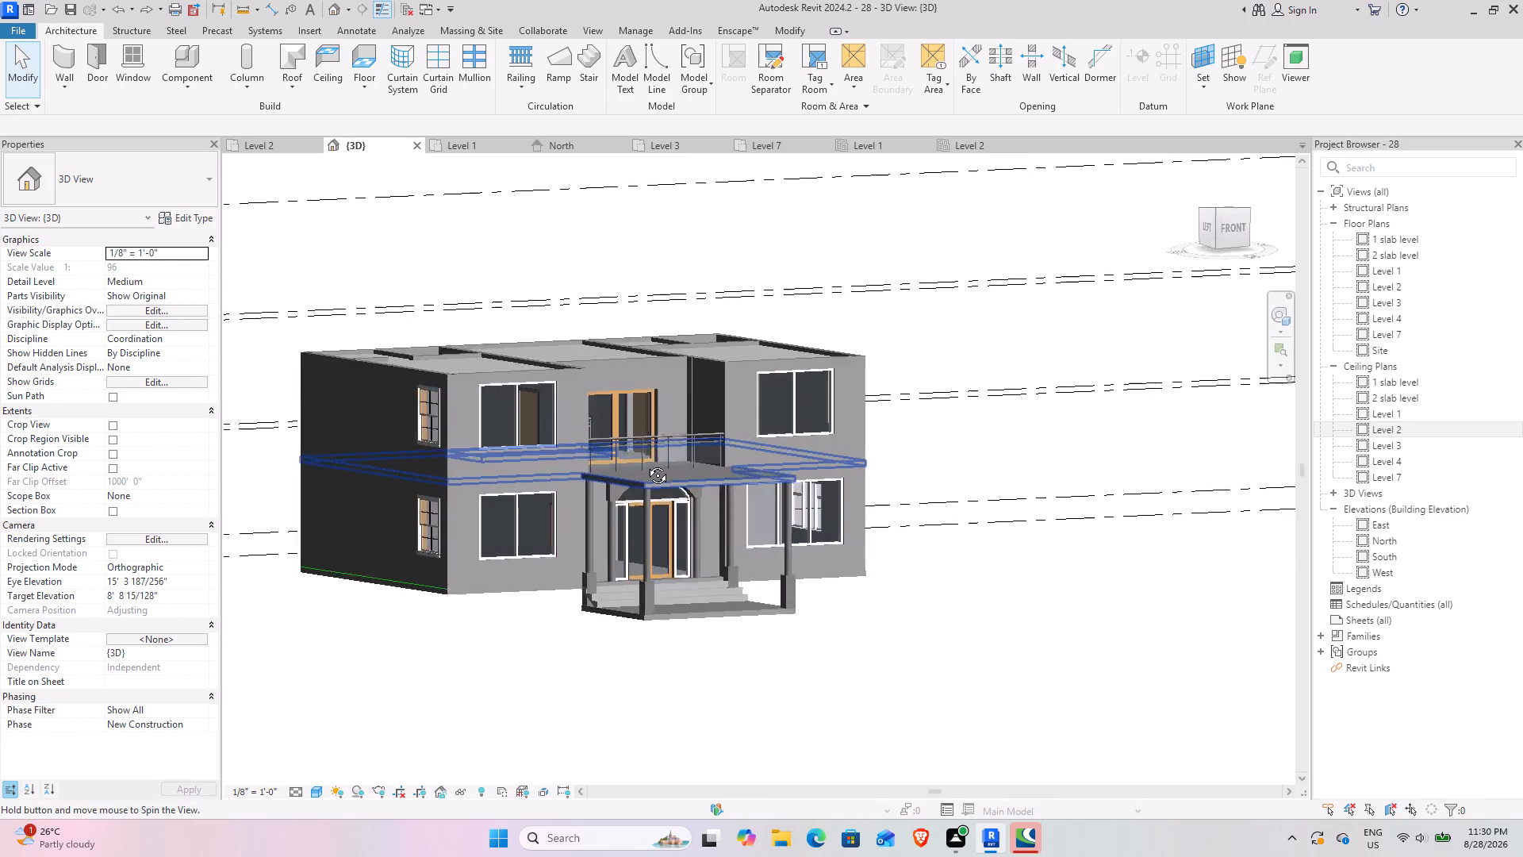
{"action": "middle_click_drag", "start_coordinate": [646, 463], "coordinate": [620, 494], "text": "shift"}
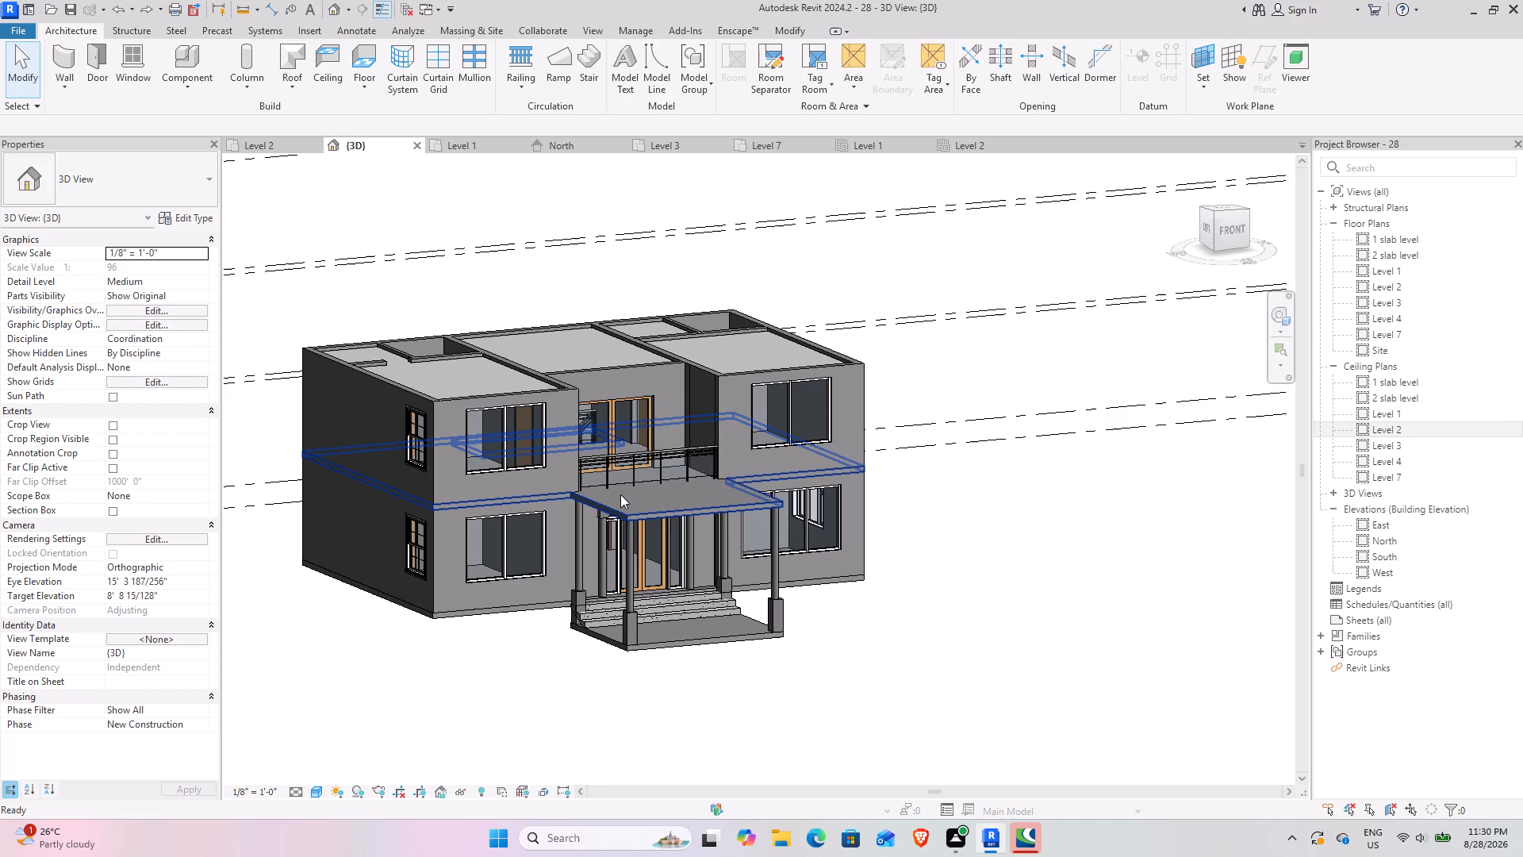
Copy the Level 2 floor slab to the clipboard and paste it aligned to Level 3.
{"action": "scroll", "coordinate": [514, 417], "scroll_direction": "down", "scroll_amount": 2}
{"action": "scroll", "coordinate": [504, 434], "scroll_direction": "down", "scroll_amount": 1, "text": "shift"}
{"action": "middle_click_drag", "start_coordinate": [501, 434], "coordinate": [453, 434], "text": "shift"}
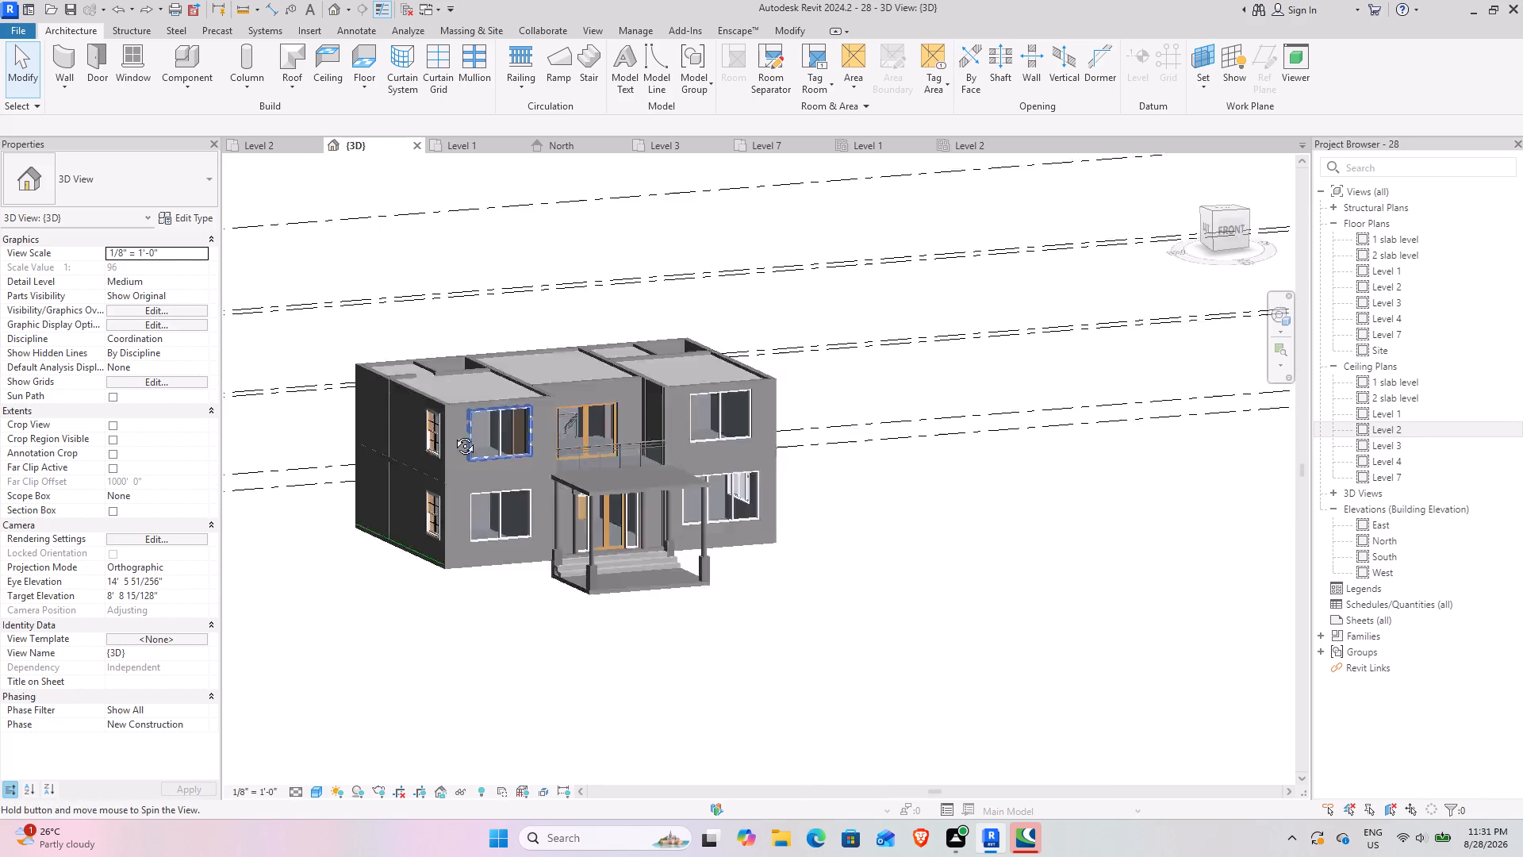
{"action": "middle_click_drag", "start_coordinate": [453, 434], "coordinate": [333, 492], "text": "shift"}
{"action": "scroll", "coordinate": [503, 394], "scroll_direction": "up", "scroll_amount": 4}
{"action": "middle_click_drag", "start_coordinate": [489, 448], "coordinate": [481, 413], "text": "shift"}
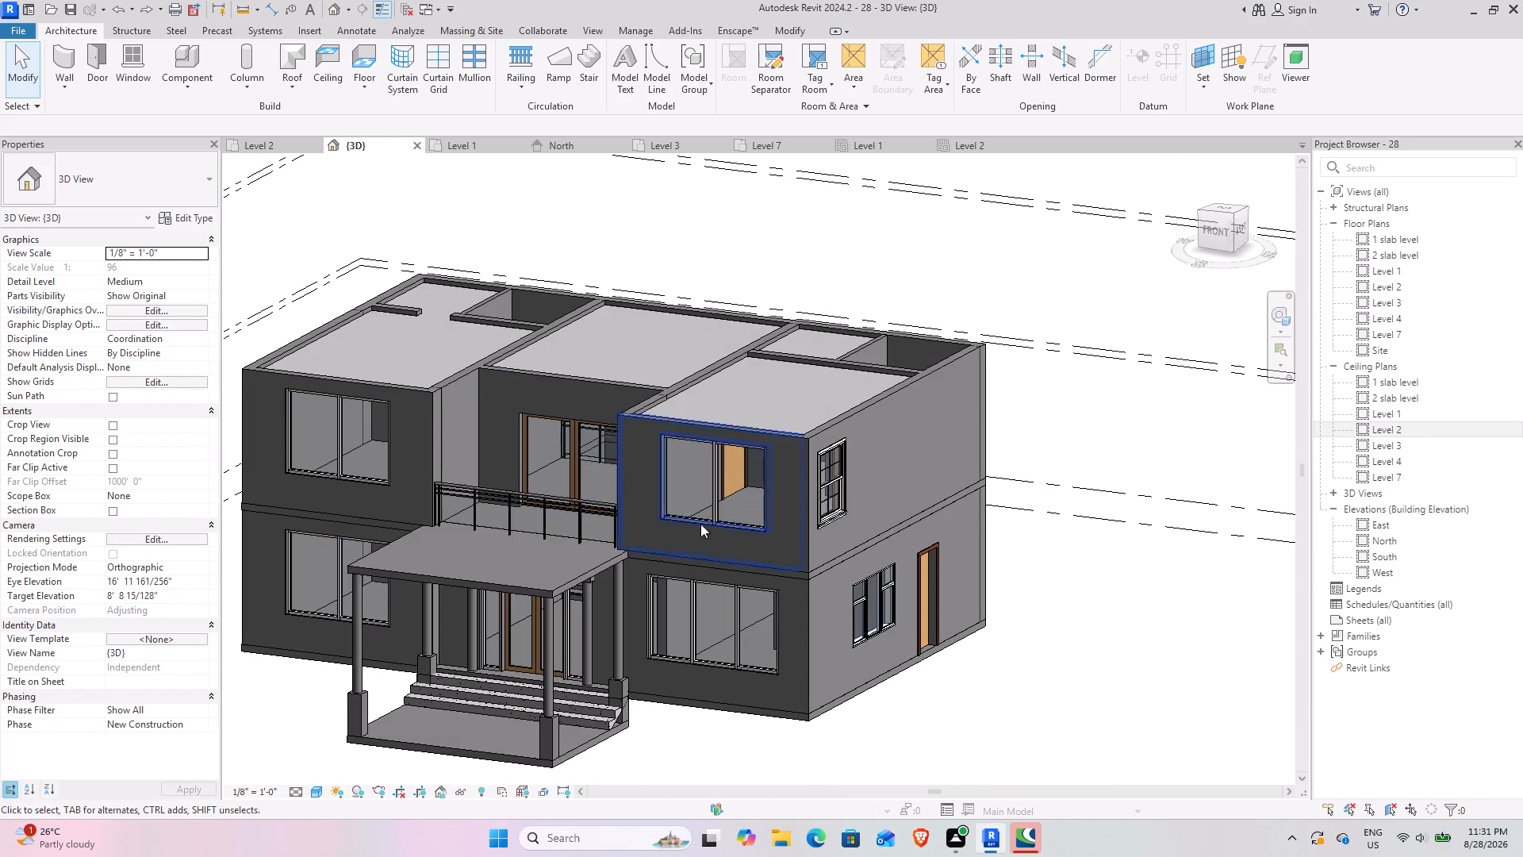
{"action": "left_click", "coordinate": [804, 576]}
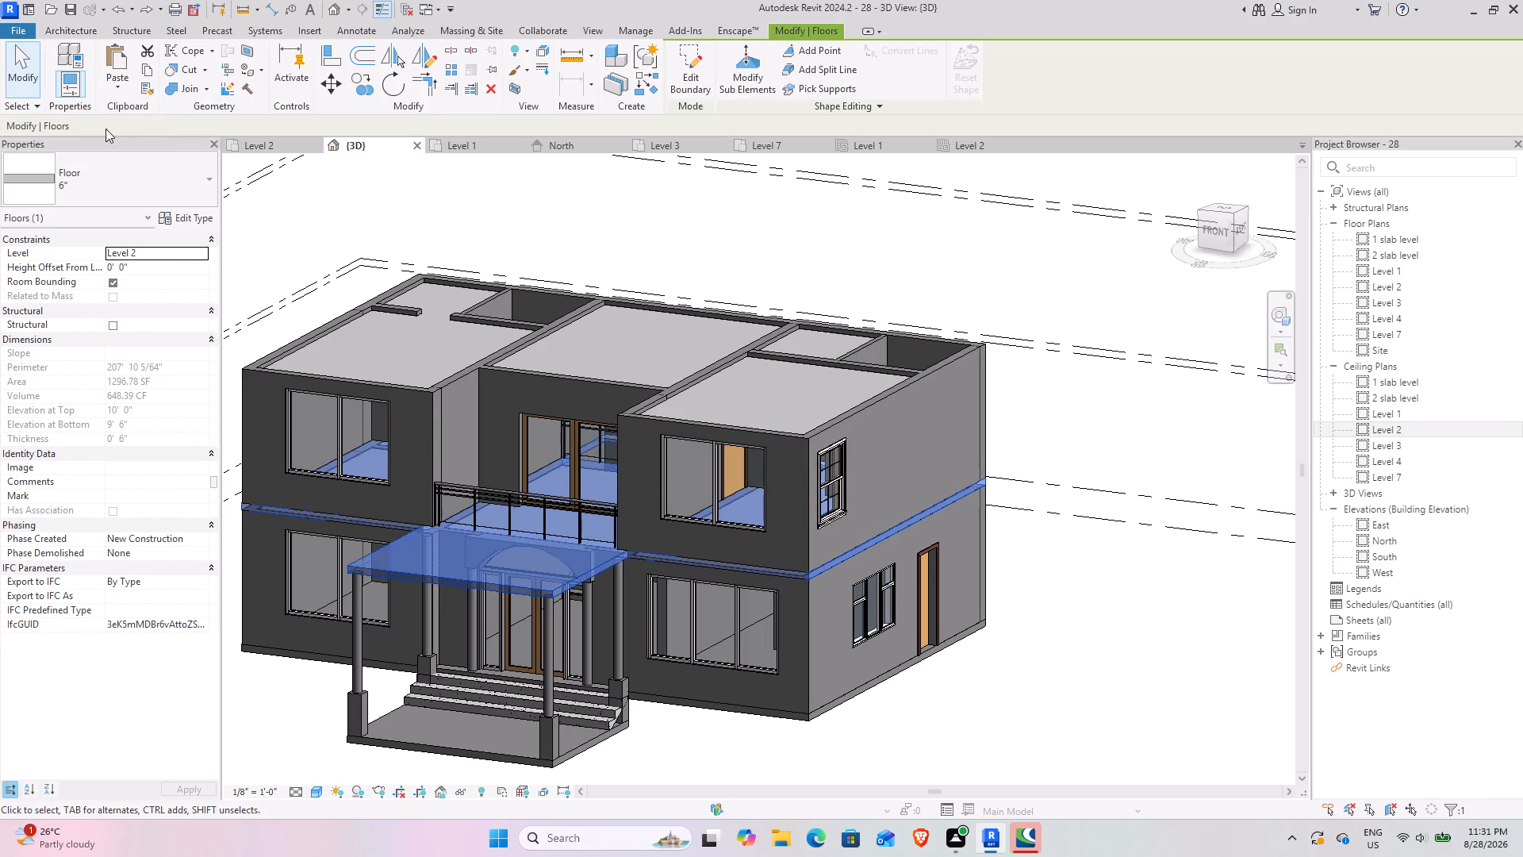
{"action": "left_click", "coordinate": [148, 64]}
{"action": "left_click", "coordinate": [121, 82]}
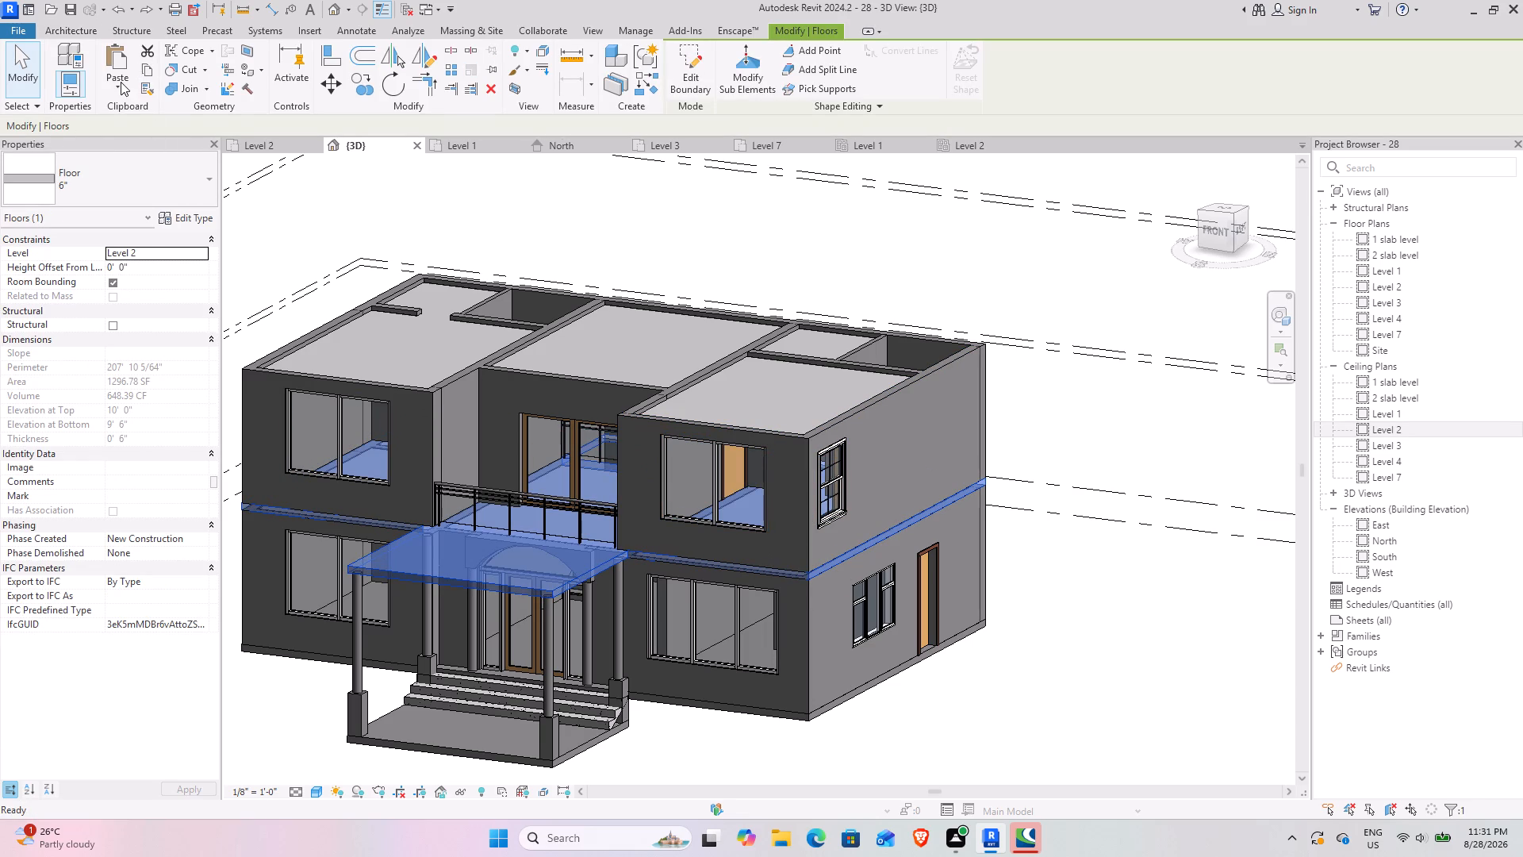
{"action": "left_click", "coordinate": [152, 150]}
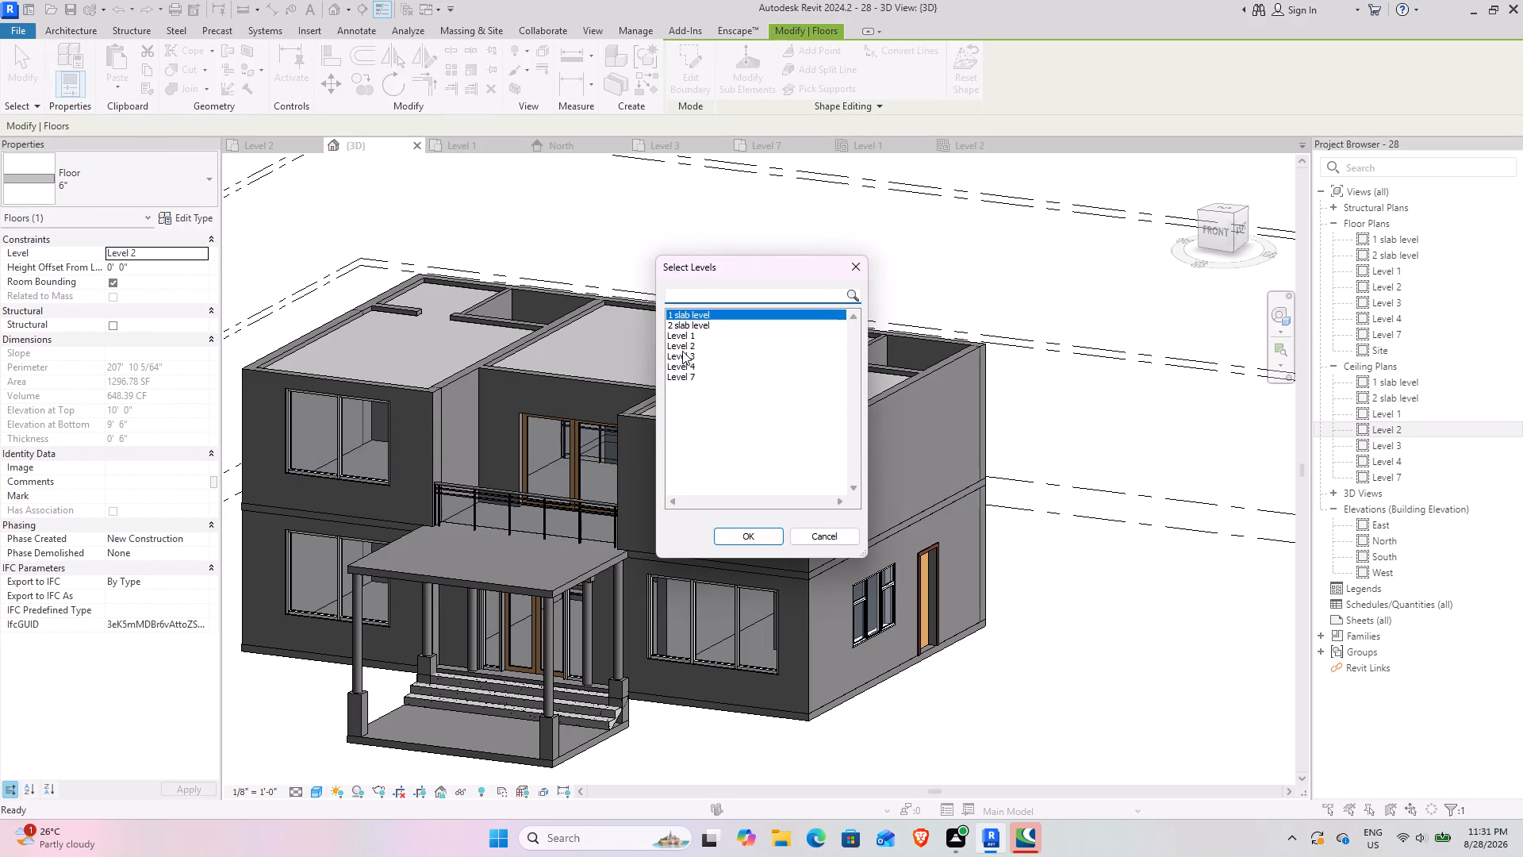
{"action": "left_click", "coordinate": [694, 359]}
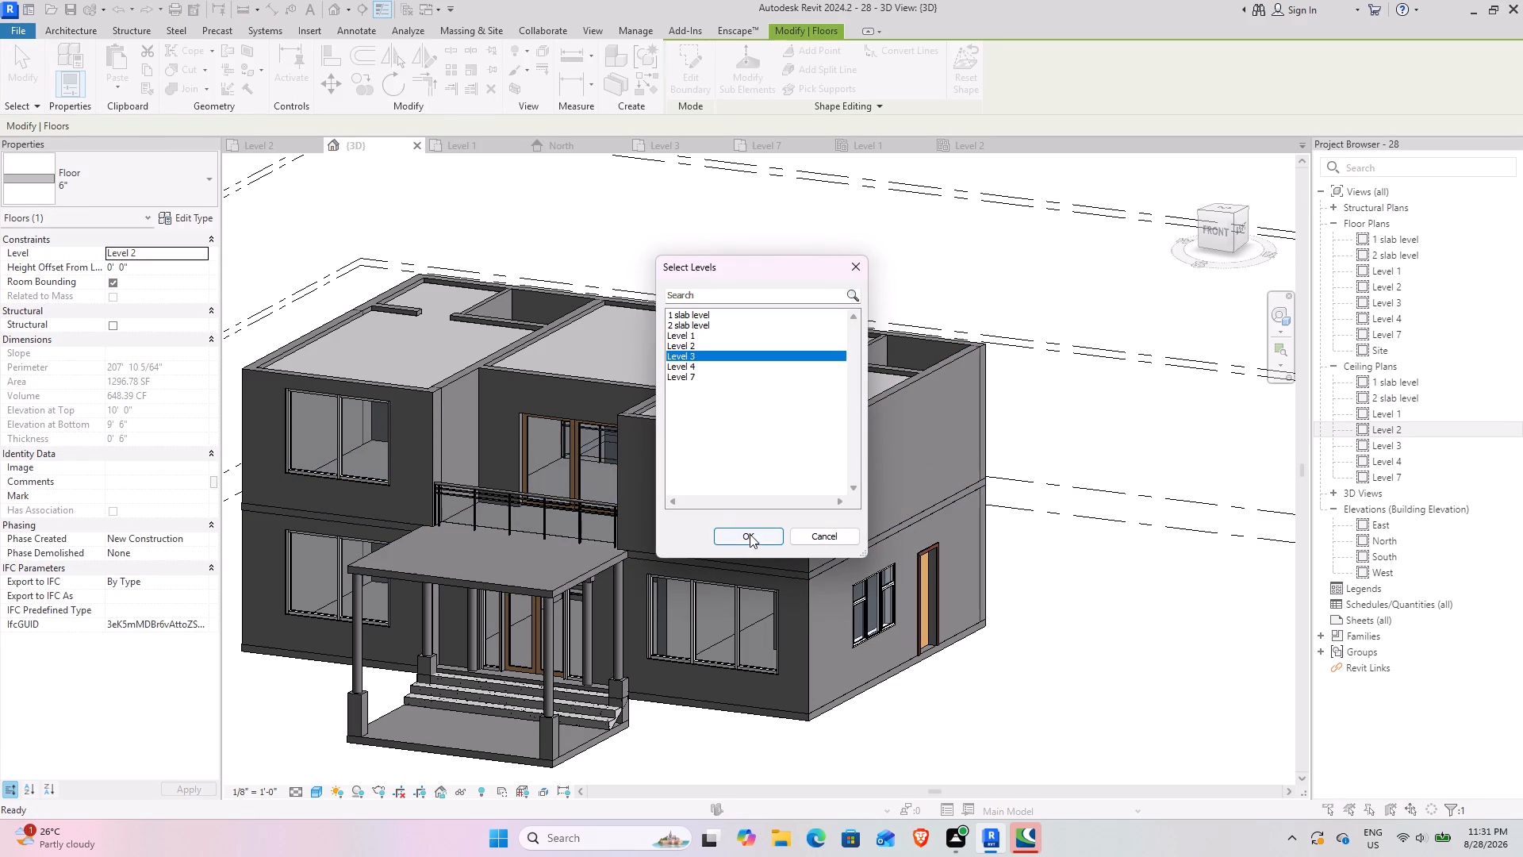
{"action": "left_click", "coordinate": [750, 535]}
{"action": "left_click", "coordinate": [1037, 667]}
Examine the pasted Level 3 slab from several angles, including its stair opening and the overhang above the entrance balcony.
{"action": "middle_click_drag", "start_coordinate": [684, 538], "coordinate": [795, 422], "text": "shift"}
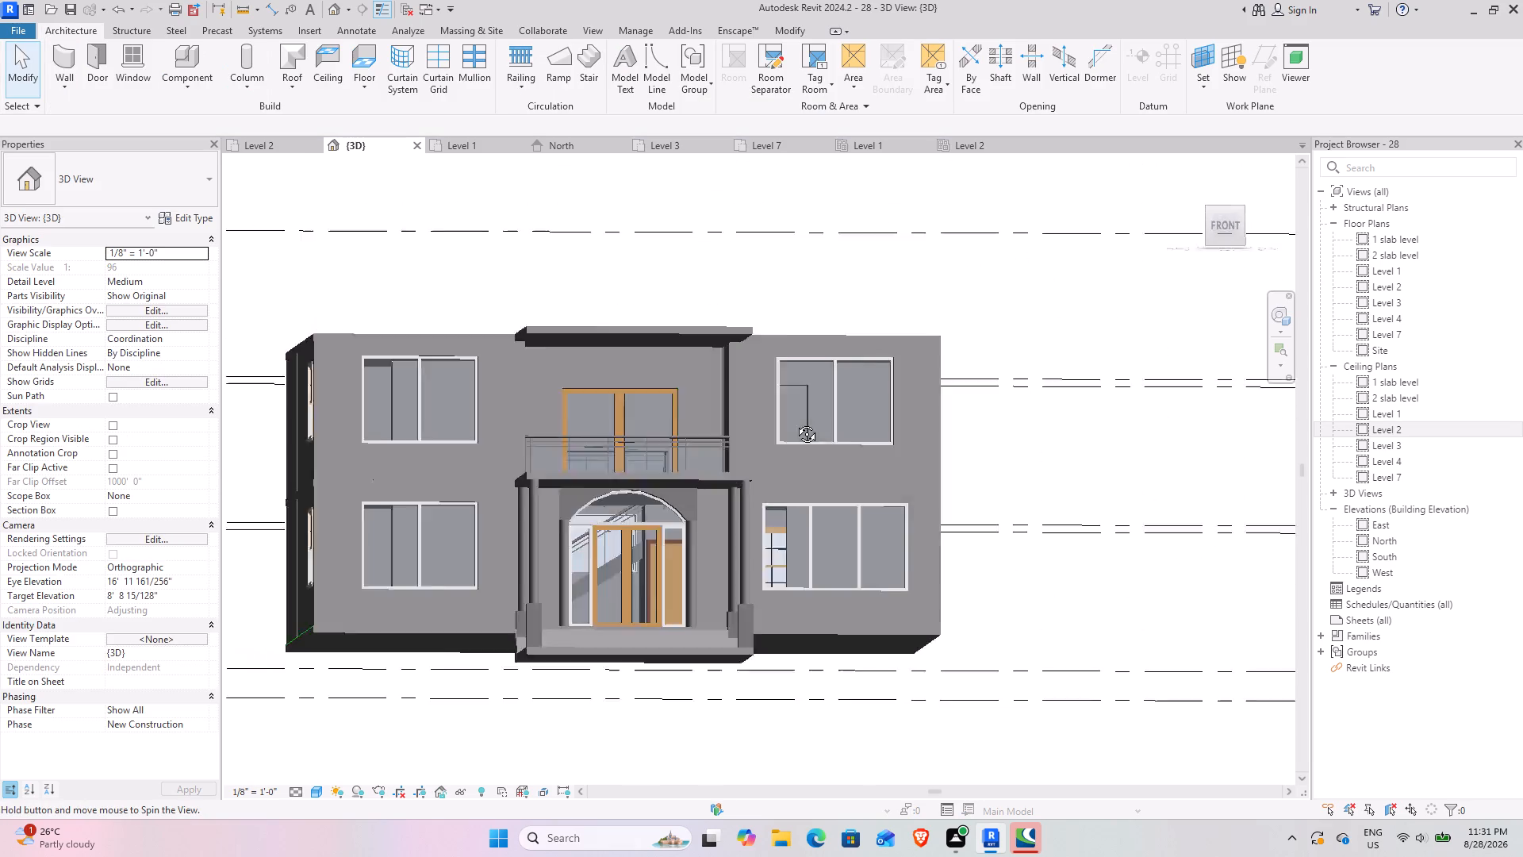
{"action": "middle_click_drag", "start_coordinate": [795, 422], "coordinate": [657, 571], "text": "shift"}
{"action": "scroll", "coordinate": [554, 567], "scroll_direction": "down", "scroll_amount": 4}
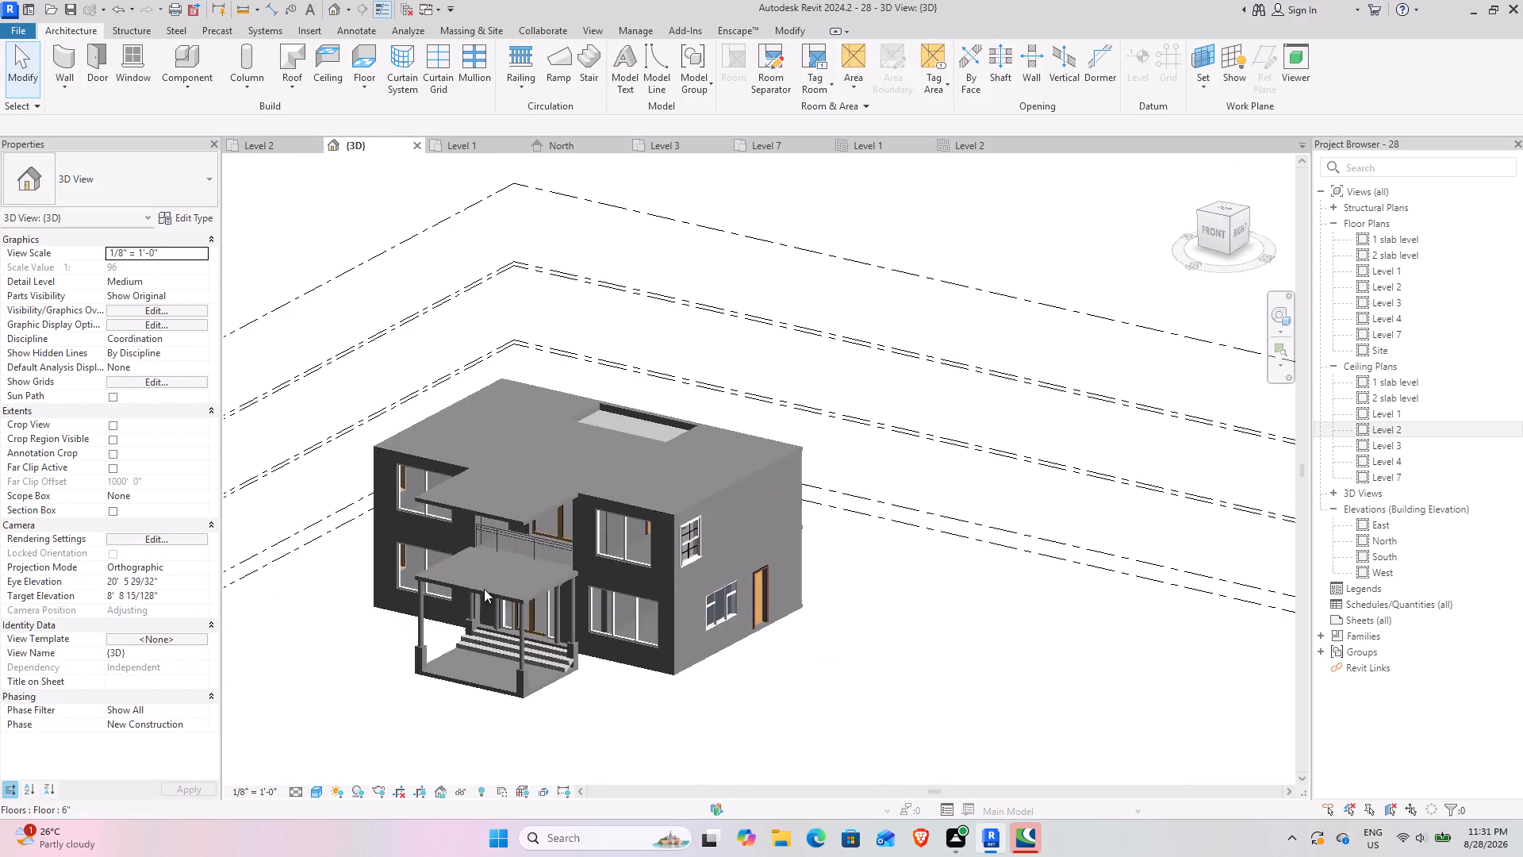
{"action": "middle_click_drag", "start_coordinate": [481, 588], "coordinate": [853, 433], "text": "shift"}
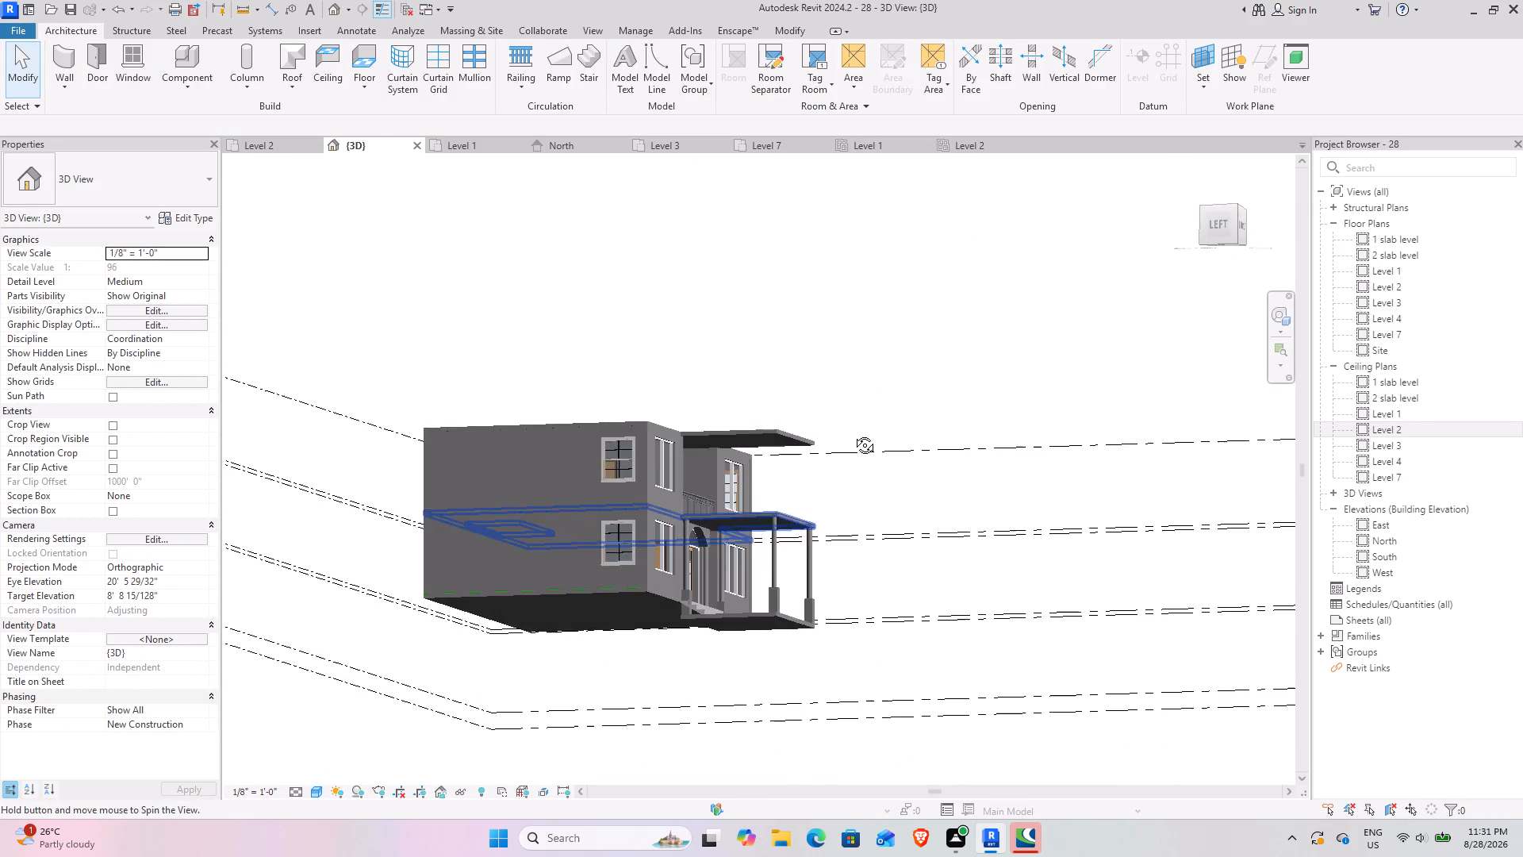
{"action": "middle_click_drag", "start_coordinate": [853, 433], "coordinate": [759, 530], "text": "shift"}
{"action": "scroll", "coordinate": [693, 432], "scroll_direction": "up", "scroll_amount": 3}
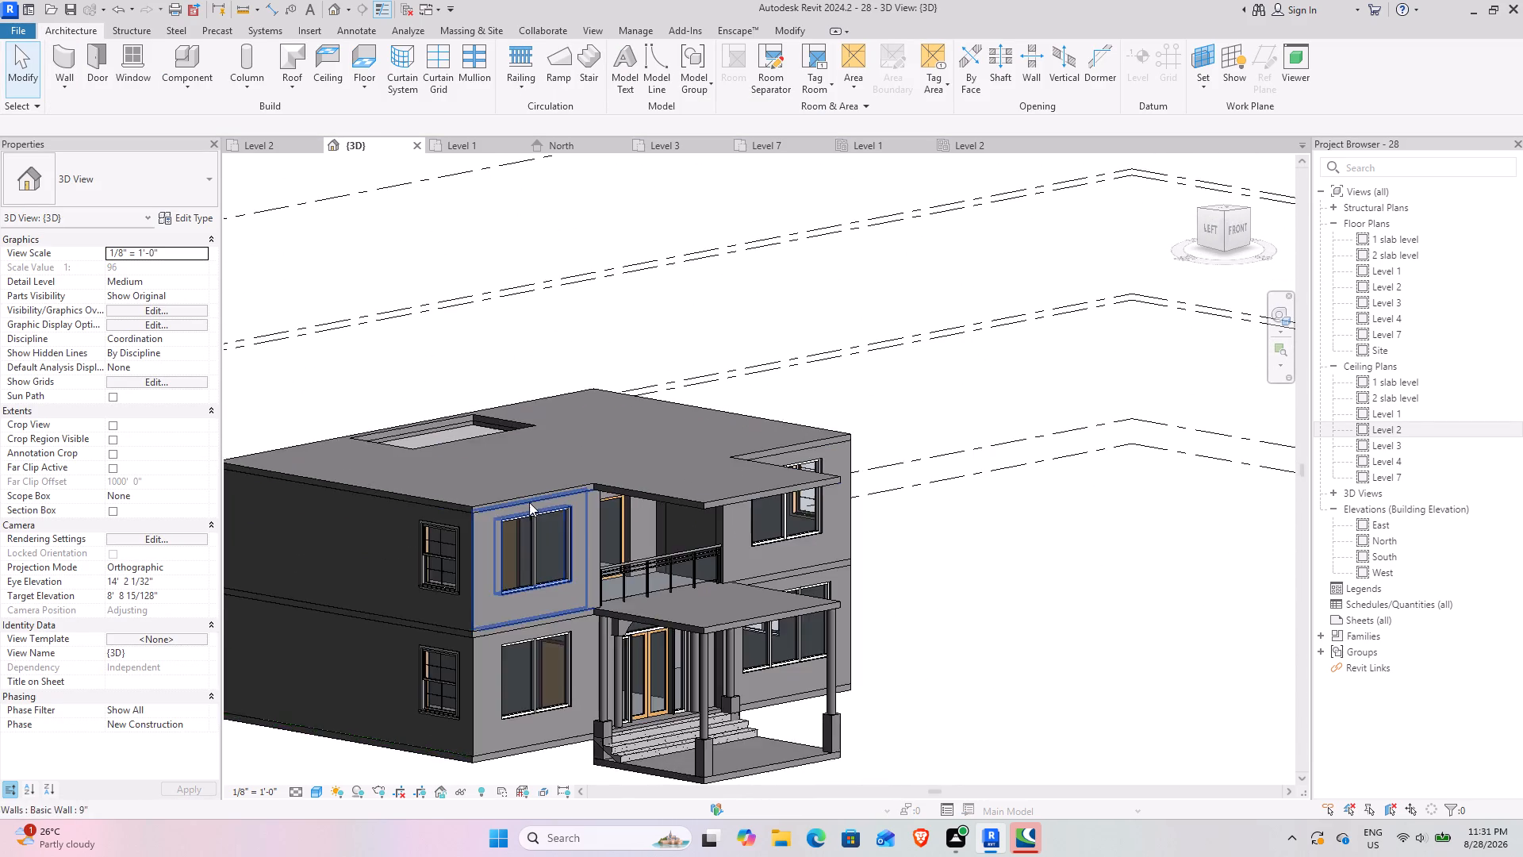
{"action": "middle_click_drag", "start_coordinate": [528, 502], "coordinate": [817, 685], "text": "shift"}
{"action": "middle_click_drag", "start_coordinate": [662, 589], "coordinate": [531, 478], "text": "shift"}
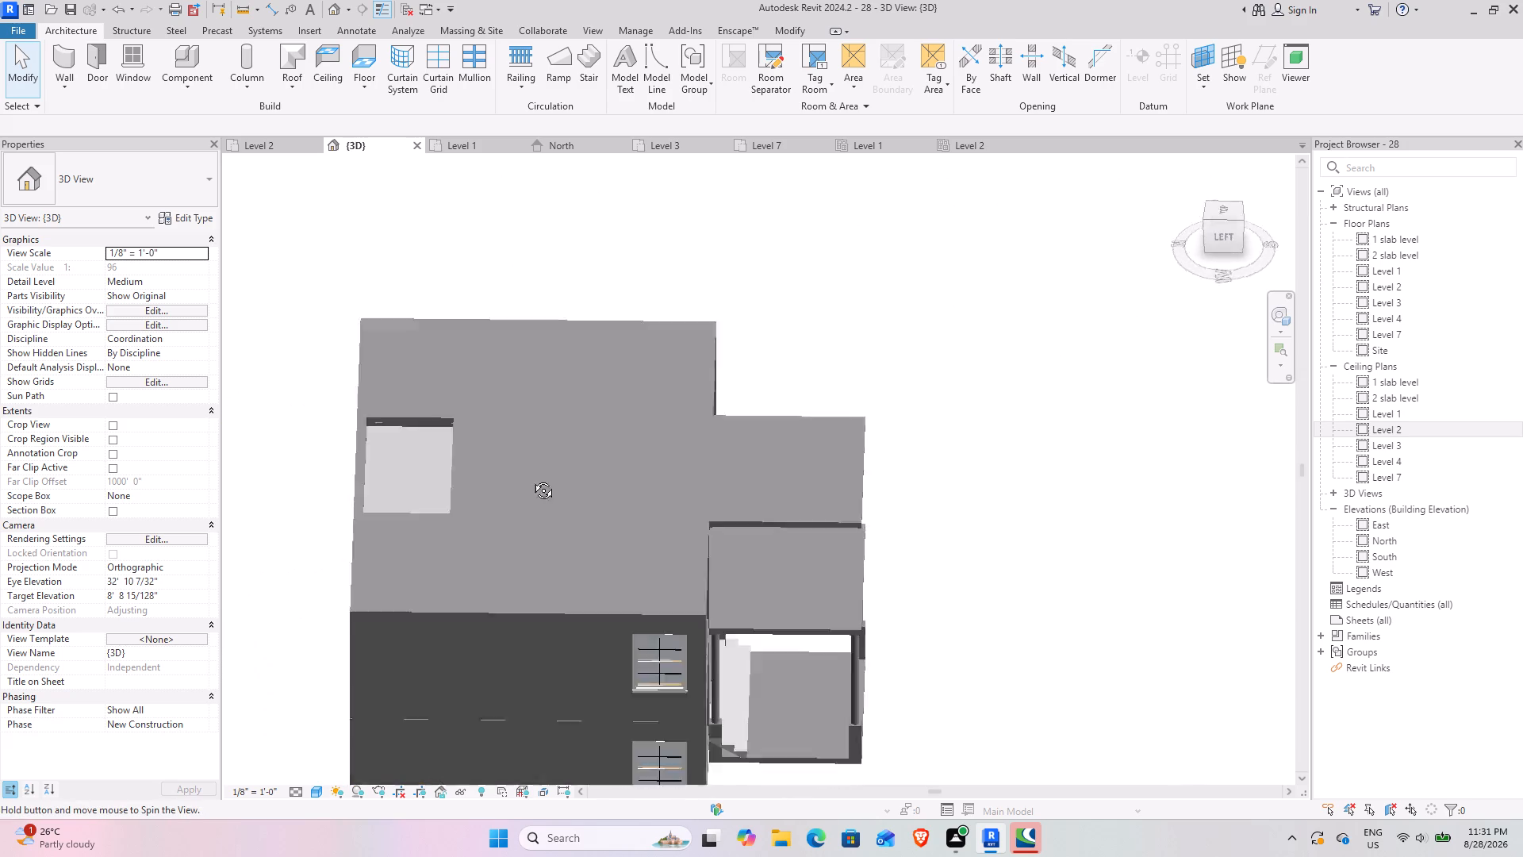
{"action": "middle_click_drag", "start_coordinate": [531, 478], "coordinate": [305, 383], "text": "shift"}
{"action": "middle_click_drag", "start_coordinate": [594, 426], "coordinate": [513, 447], "text": "shift"}
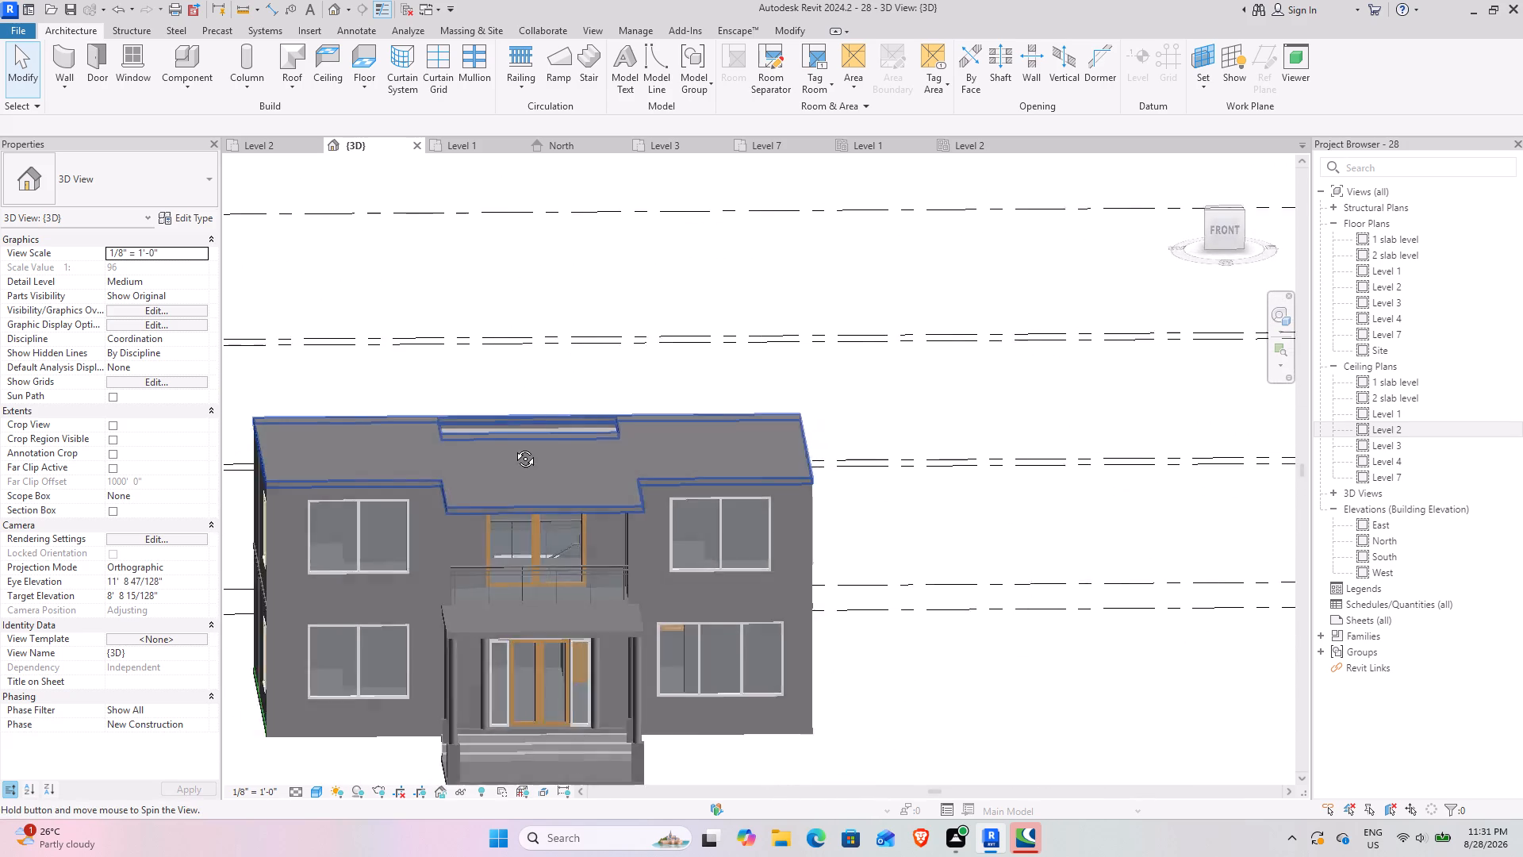
{"action": "middle_click_drag", "start_coordinate": [513, 447], "coordinate": [447, 412], "text": "shift"}
{"action": "middle_click_drag", "start_coordinate": [481, 361], "coordinate": [542, 310], "text": "shift"}
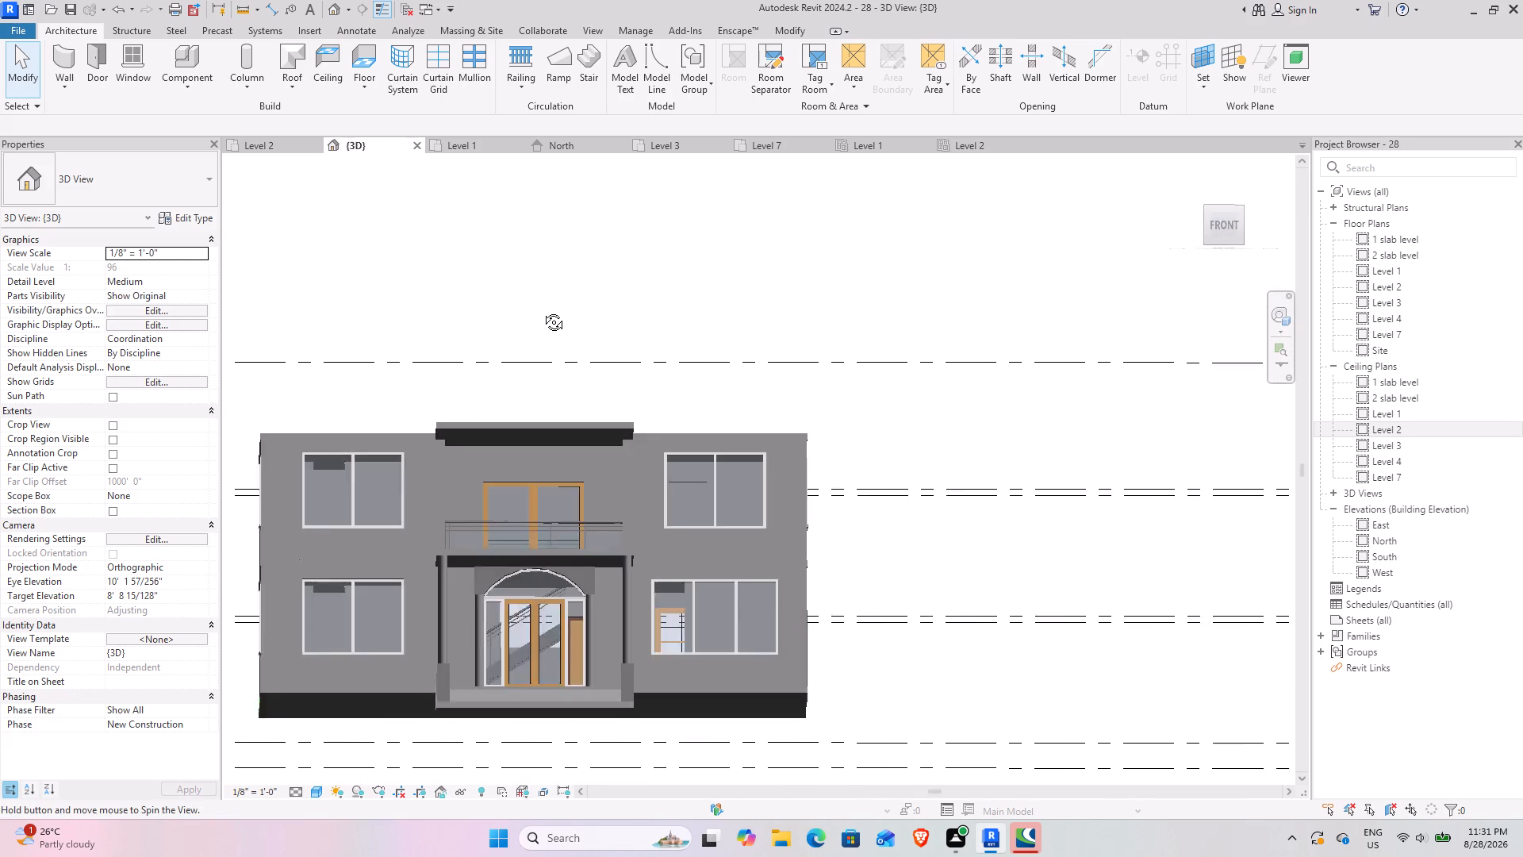
{"action": "middle_click_drag", "start_coordinate": [542, 310], "coordinate": [410, 348], "text": "shift"}
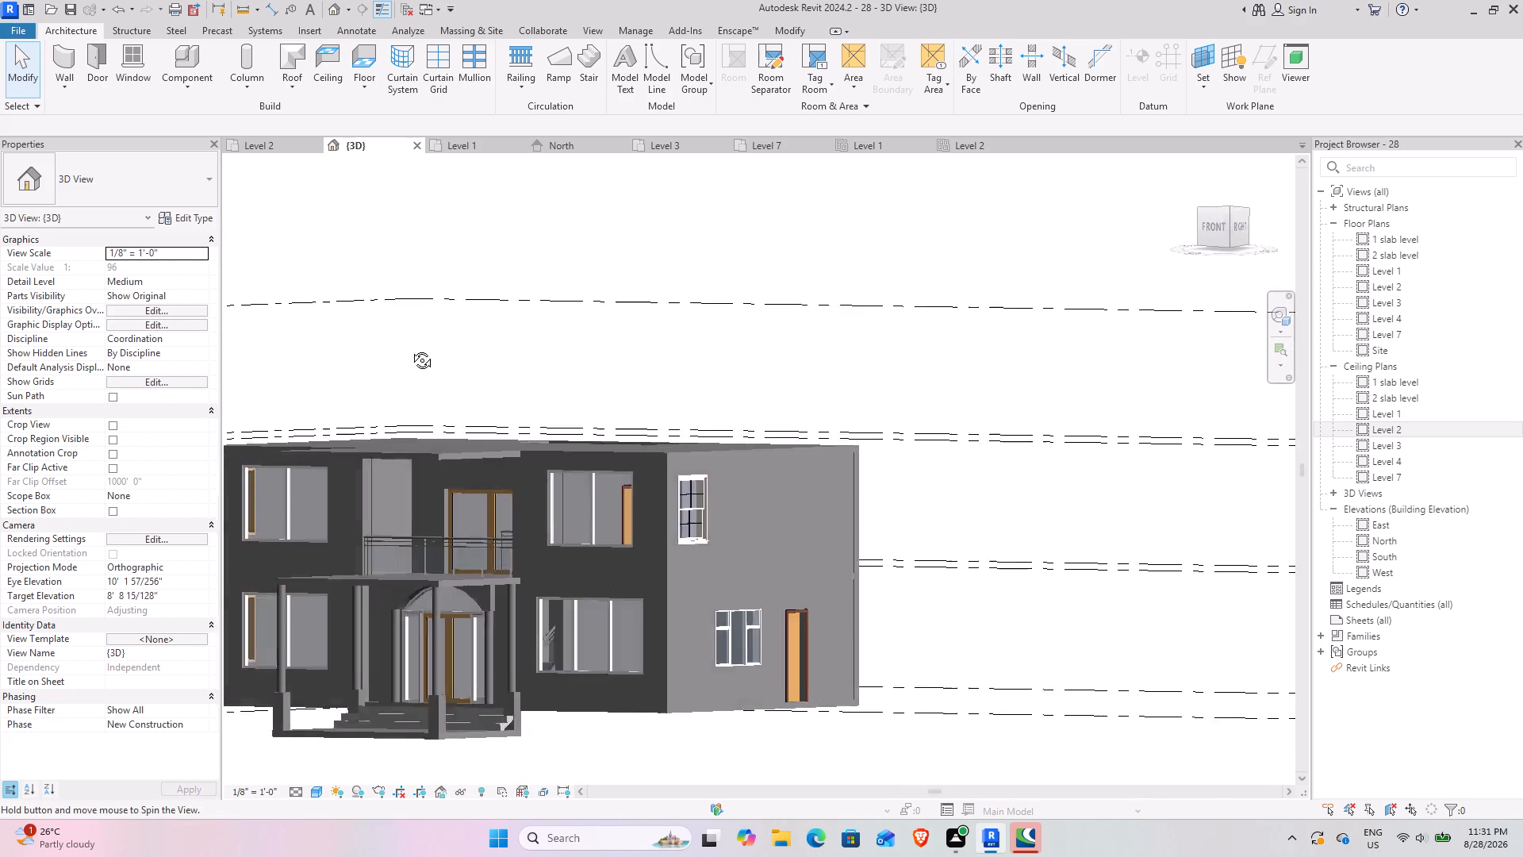
{"action": "middle_click_drag", "start_coordinate": [410, 348], "coordinate": [390, 355], "text": "shift"}
{"action": "scroll", "coordinate": [402, 354], "scroll_direction": "down", "scroll_amount": 4}
{"action": "middle_click_drag", "start_coordinate": [402, 402], "coordinate": [594, 497], "text": "shift"}
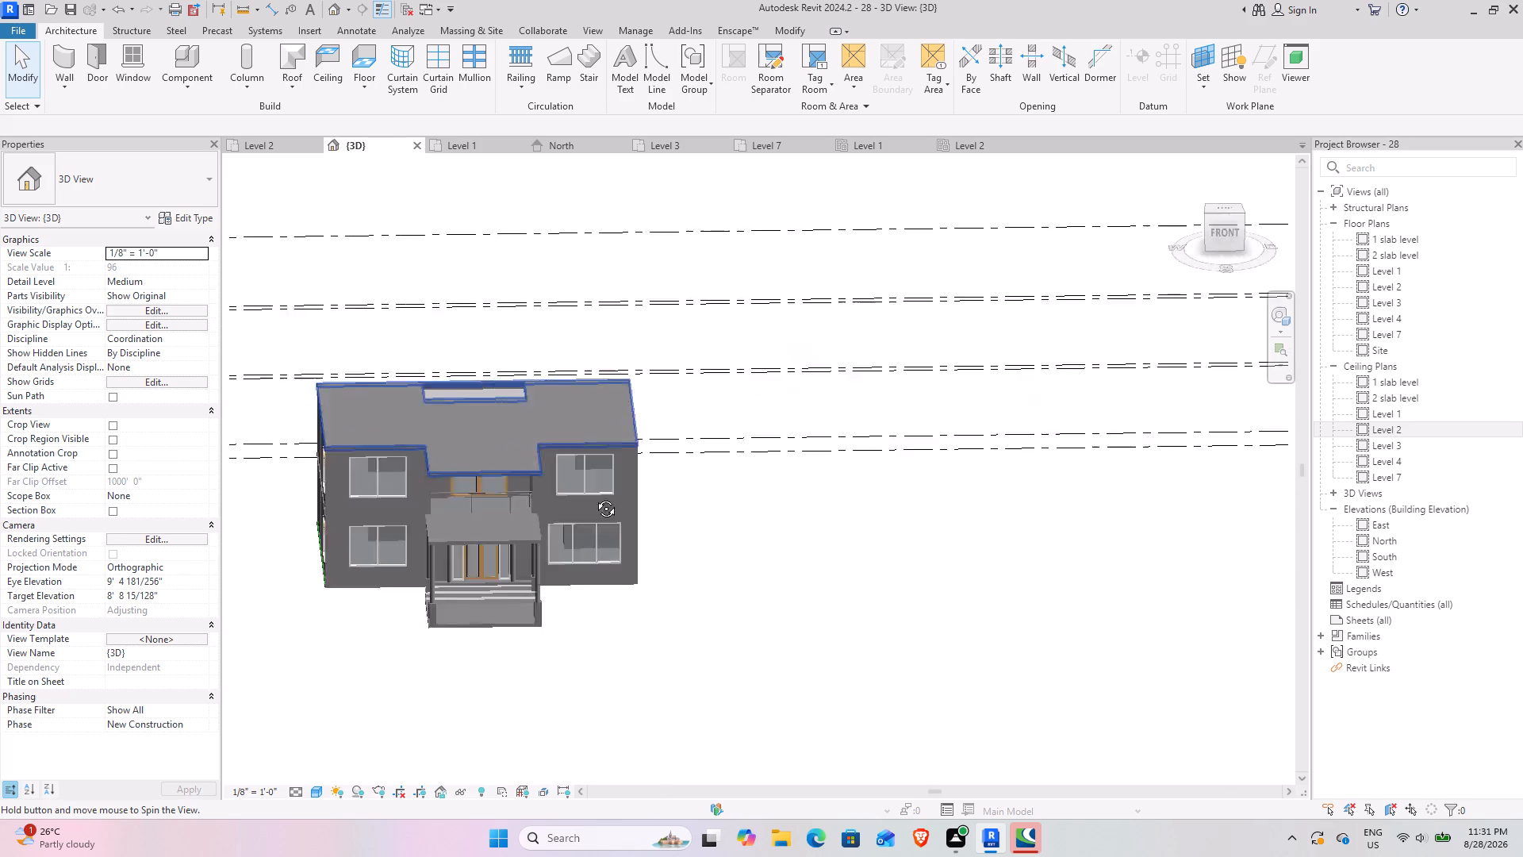
{"action": "middle_click_drag", "start_coordinate": [594, 497], "coordinate": [604, 627], "text": "shift"}
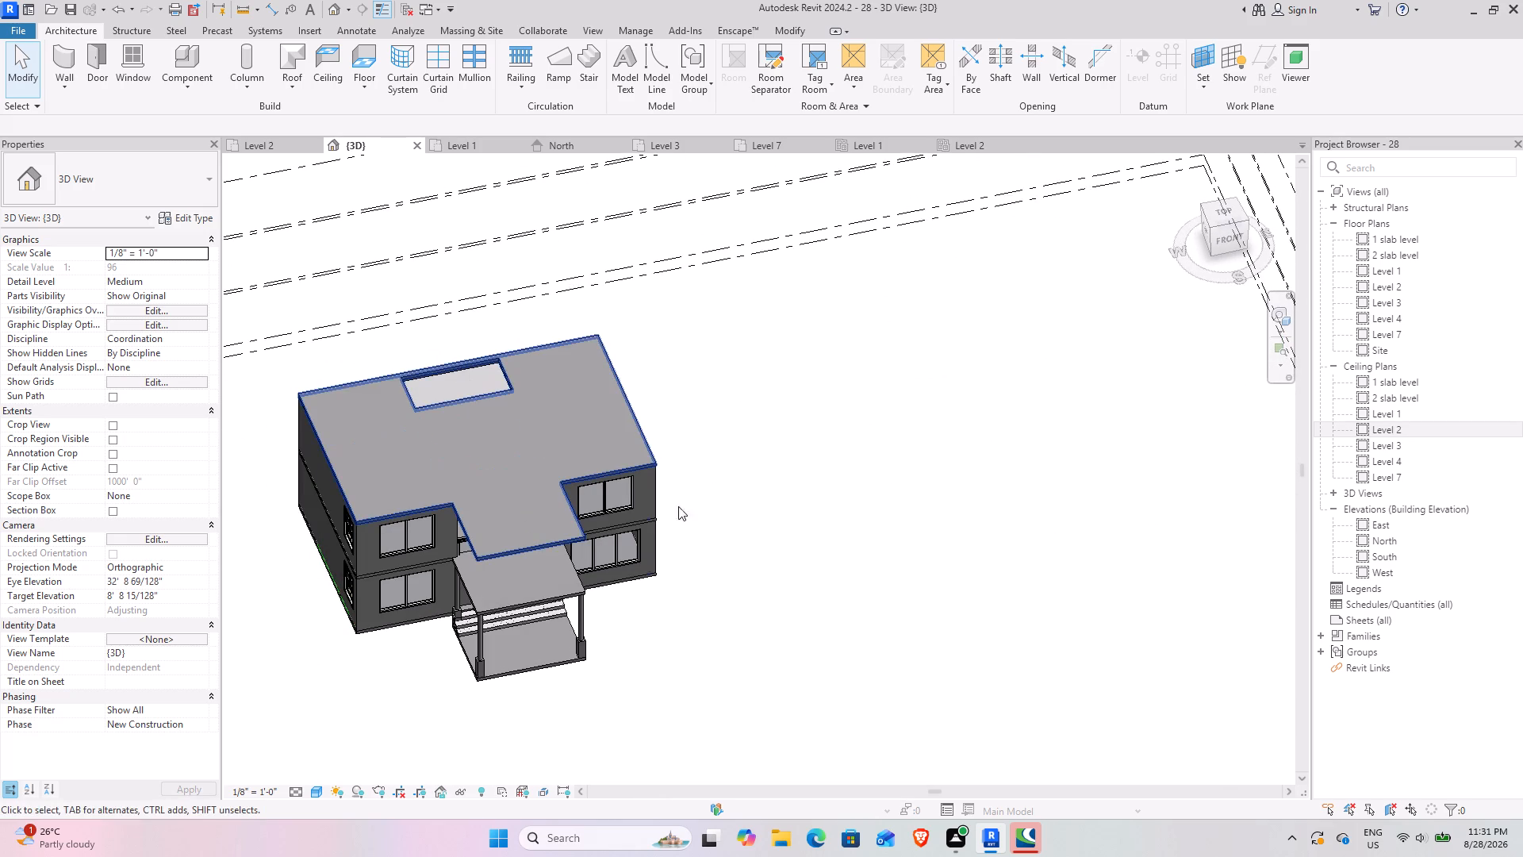
{"action": "scroll", "coordinate": [520, 536], "scroll_direction": "up", "scroll_amount": 2}
{"action": "scroll", "coordinate": [489, 594], "scroll_direction": "up", "scroll_amount": 1}
{"action": "middle_click_drag", "start_coordinate": [508, 575], "coordinate": [492, 322], "text": "shift"}
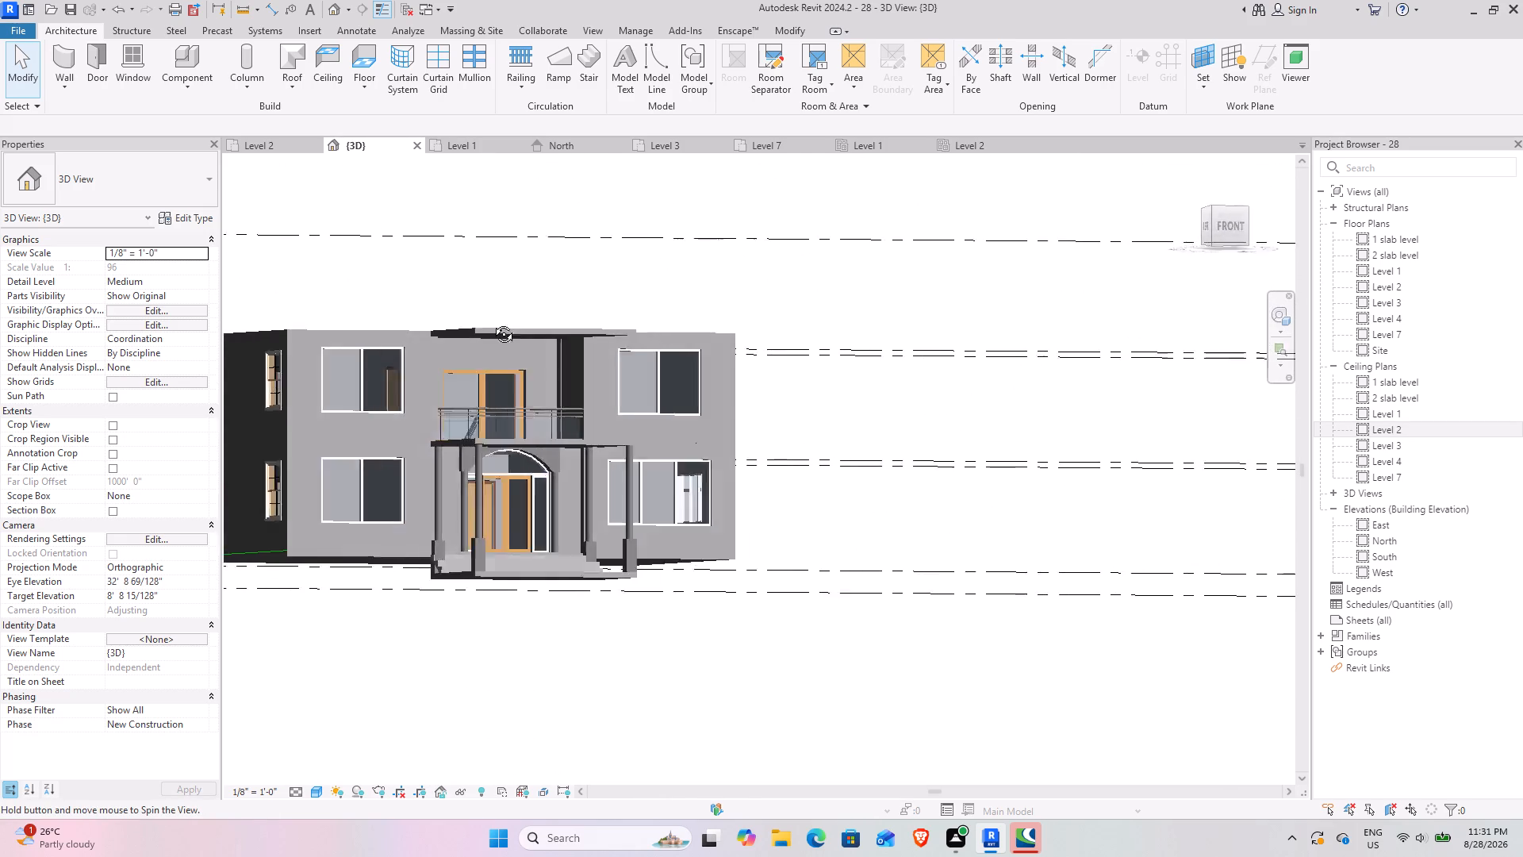
{"action": "middle_click_drag", "start_coordinate": [492, 322], "coordinate": [516, 431], "text": "shift"}
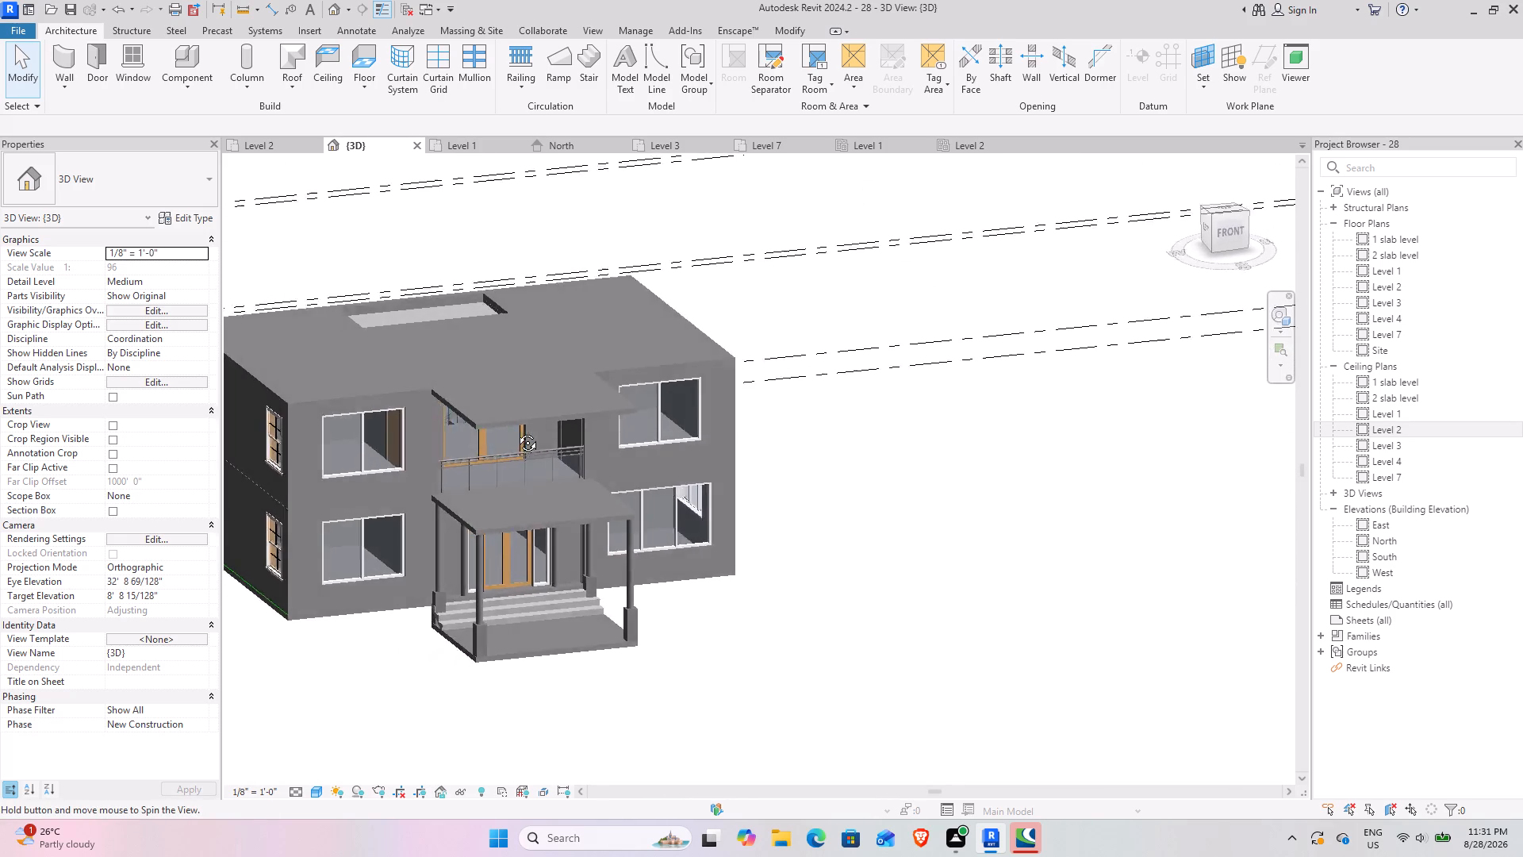
{"action": "middle_click_drag", "start_coordinate": [516, 431], "coordinate": [516, 375], "text": "shift"}
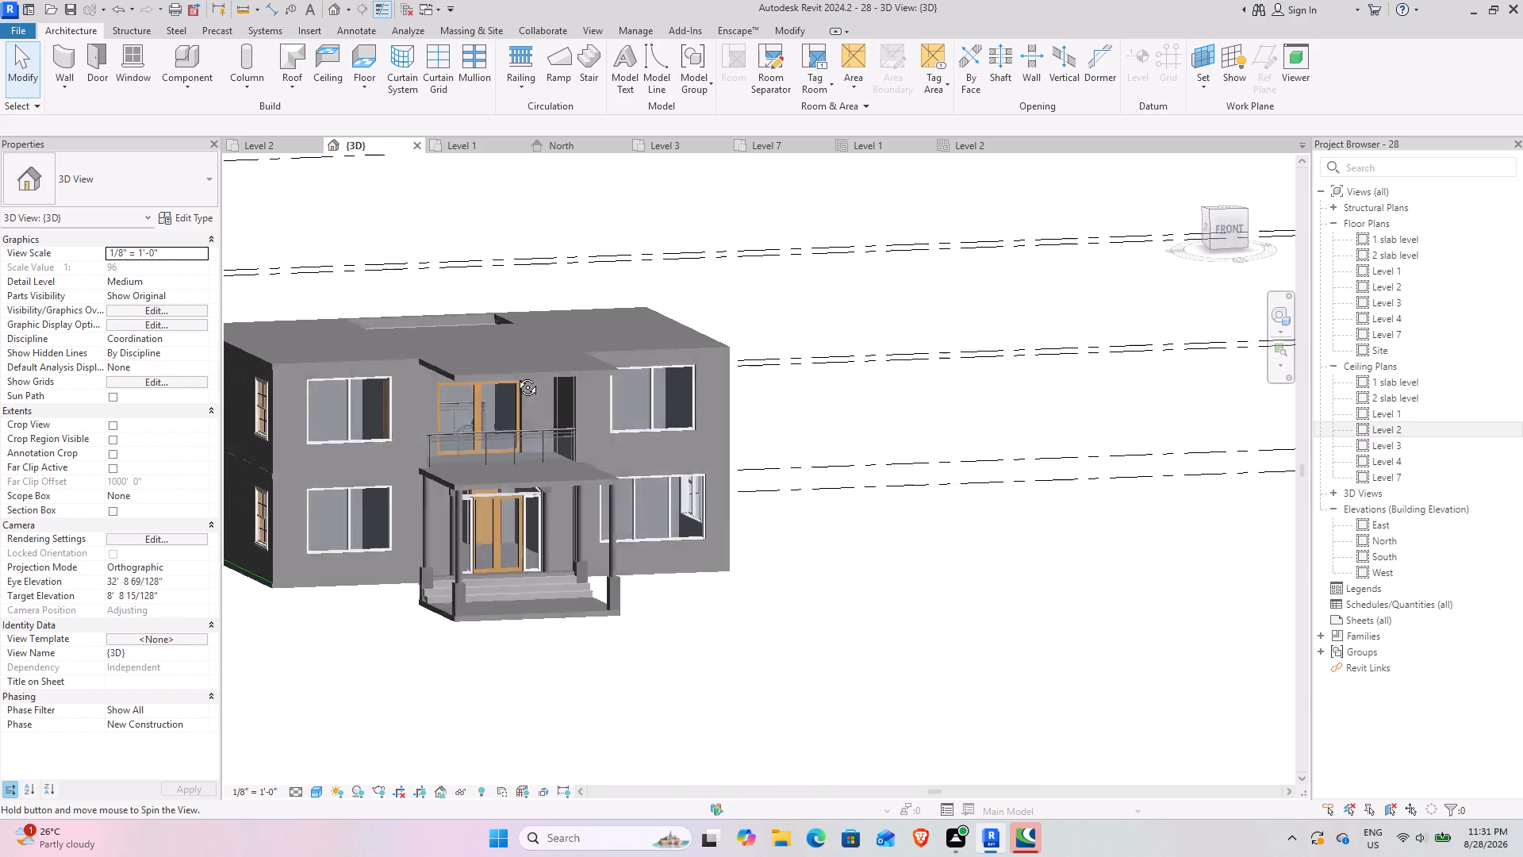
{"action": "middle_click_drag", "start_coordinate": [516, 375], "coordinate": [531, 482], "text": "shift"}
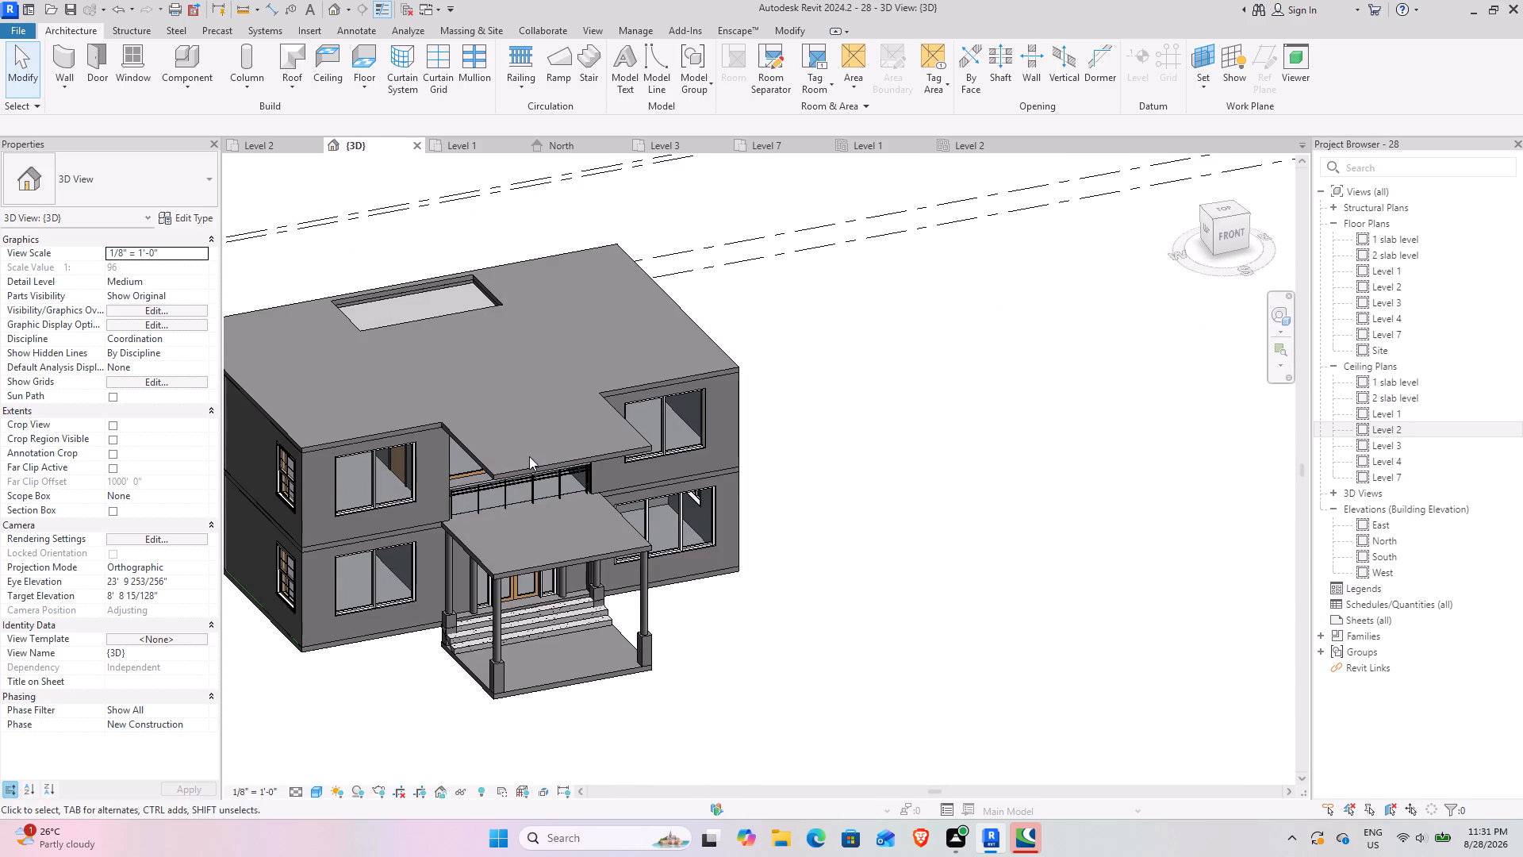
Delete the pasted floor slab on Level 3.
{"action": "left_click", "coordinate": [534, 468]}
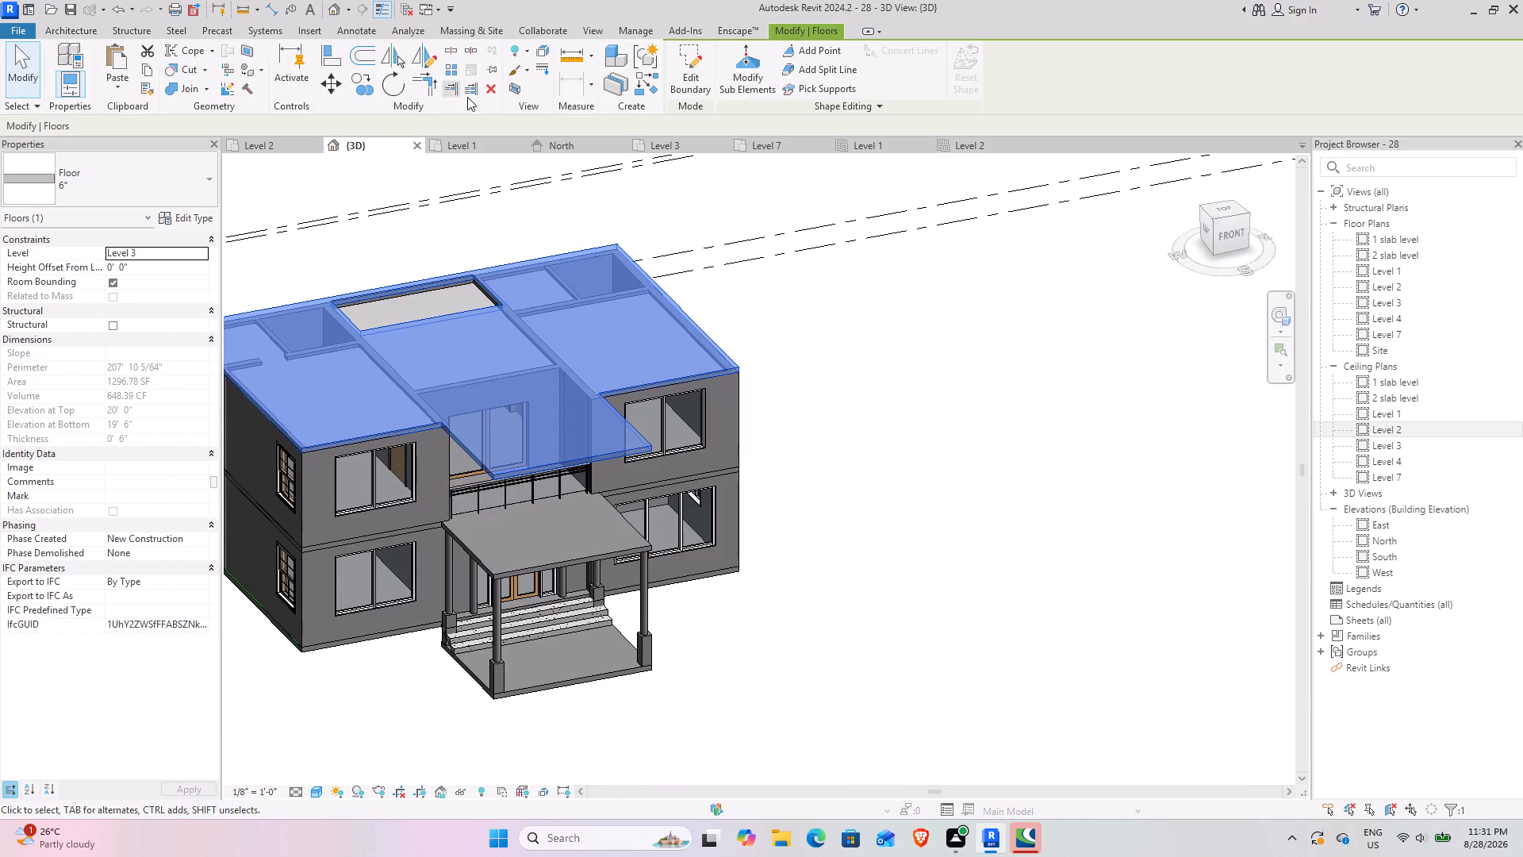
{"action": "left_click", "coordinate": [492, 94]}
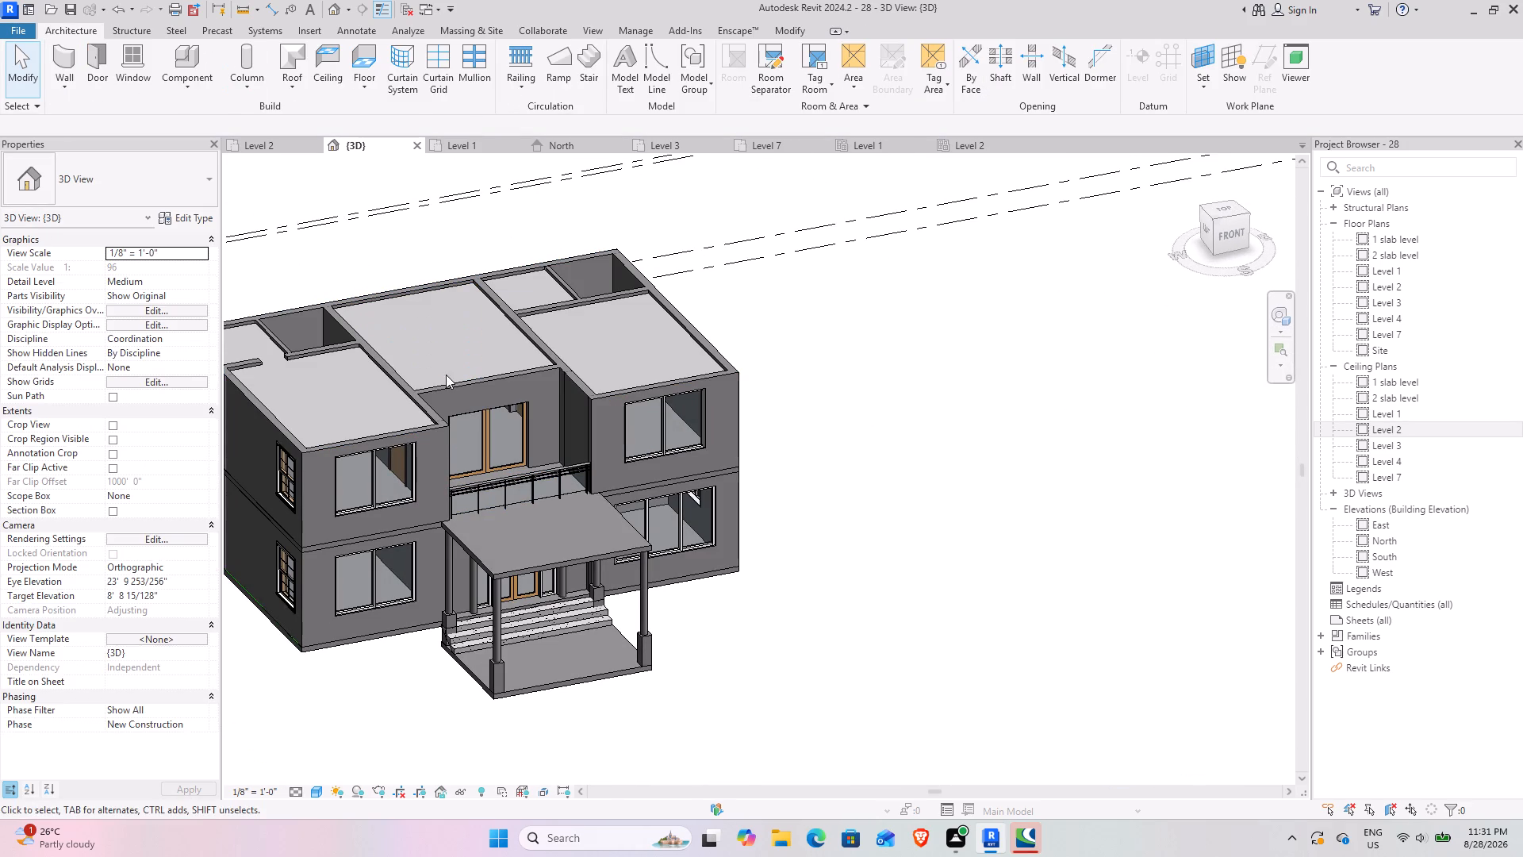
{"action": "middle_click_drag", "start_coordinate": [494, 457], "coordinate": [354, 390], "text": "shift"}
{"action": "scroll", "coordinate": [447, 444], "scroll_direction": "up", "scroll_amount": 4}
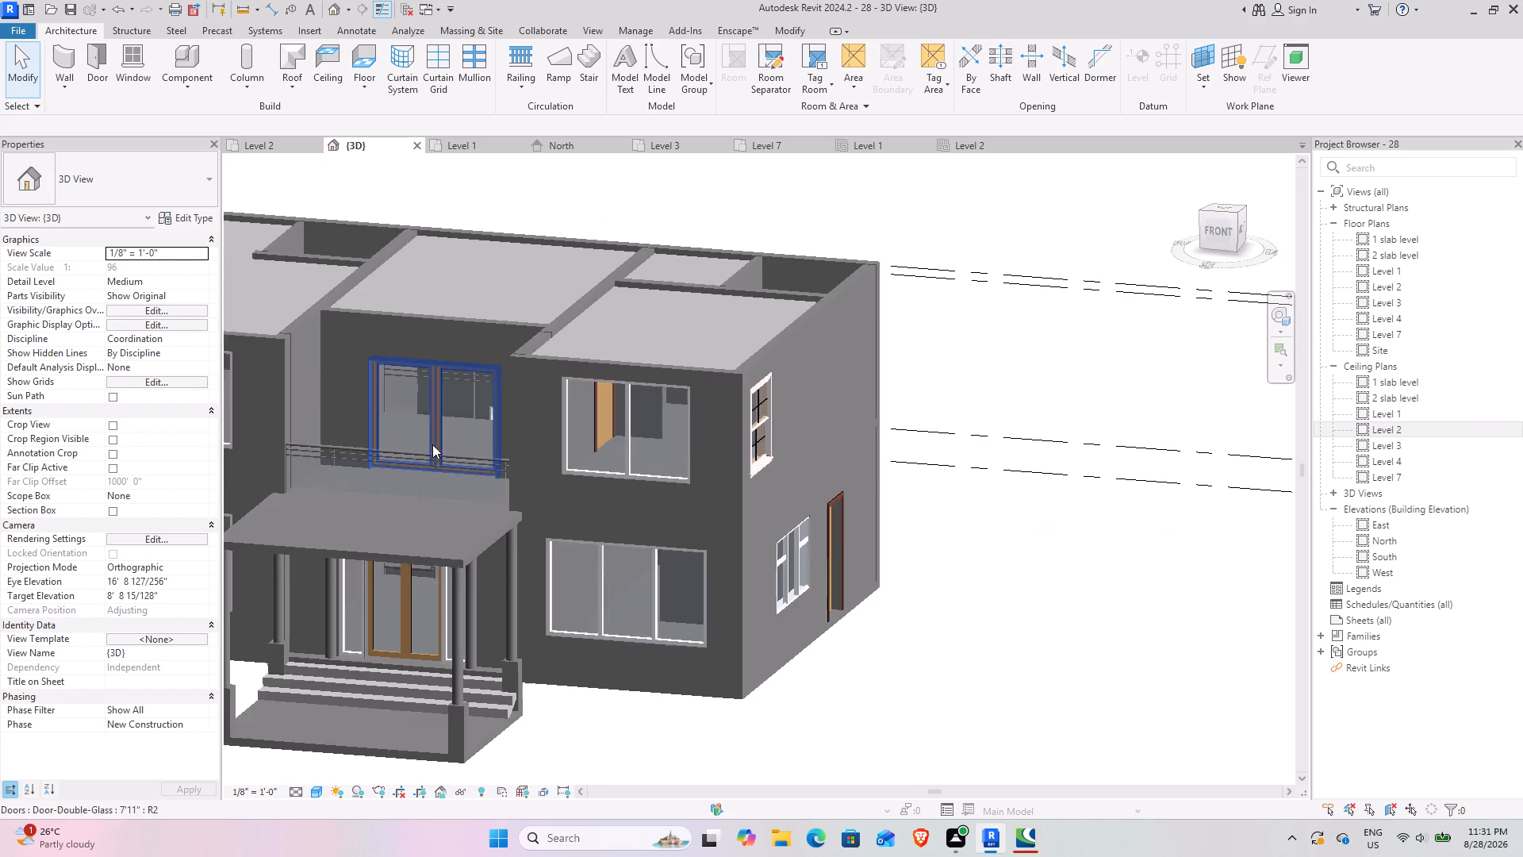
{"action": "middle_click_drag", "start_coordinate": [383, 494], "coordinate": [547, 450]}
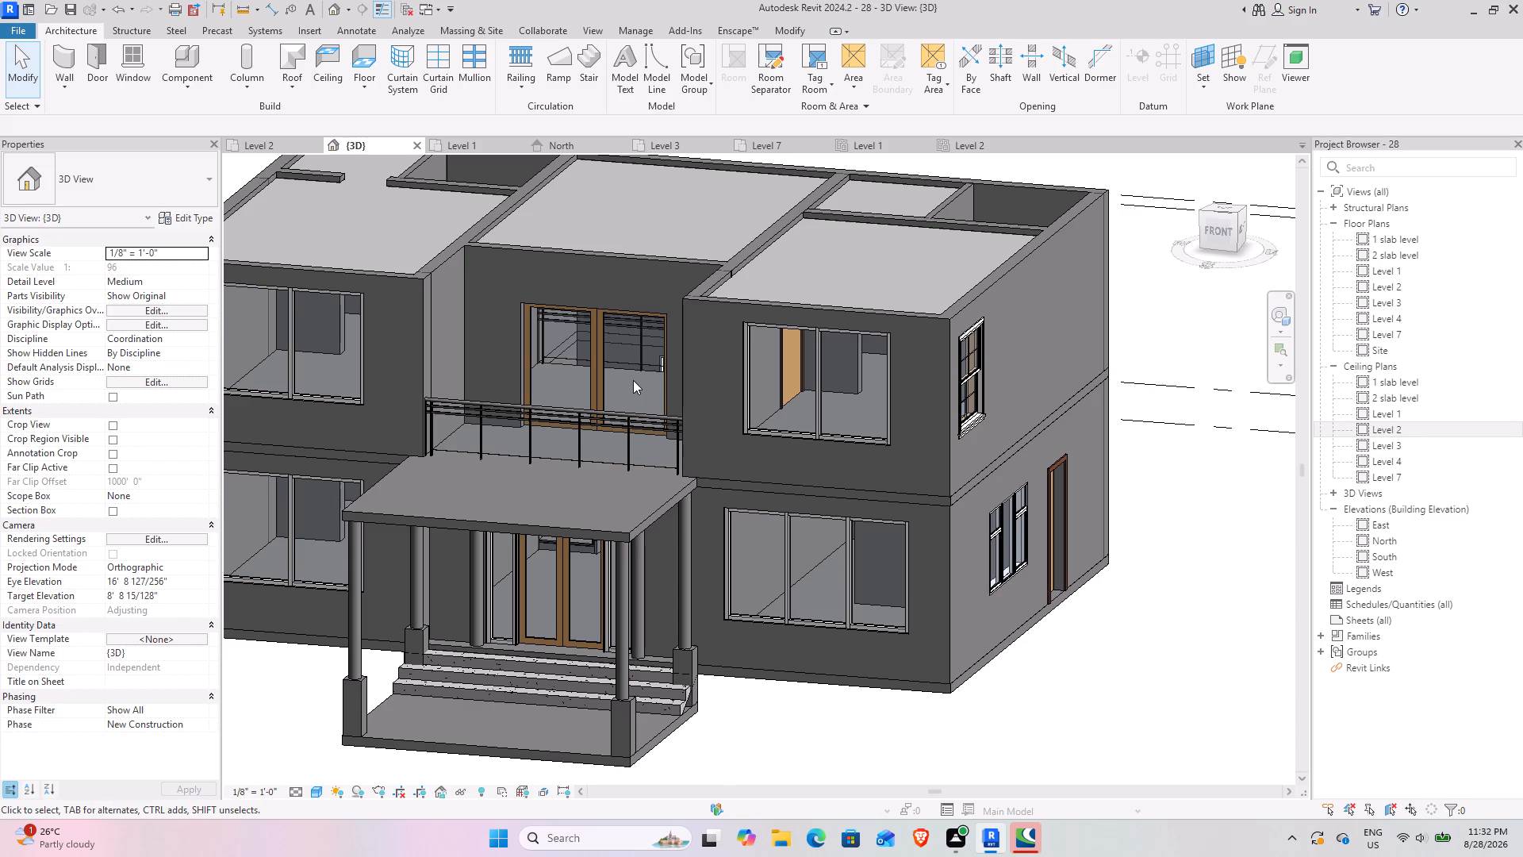
Examine the villa's exterior in 3D from all sides, including the Level 2 ceilings, entrance portico, steps and balcony.
{"action": "scroll", "coordinate": [450, 457], "scroll_direction": "down", "scroll_amount": 3}
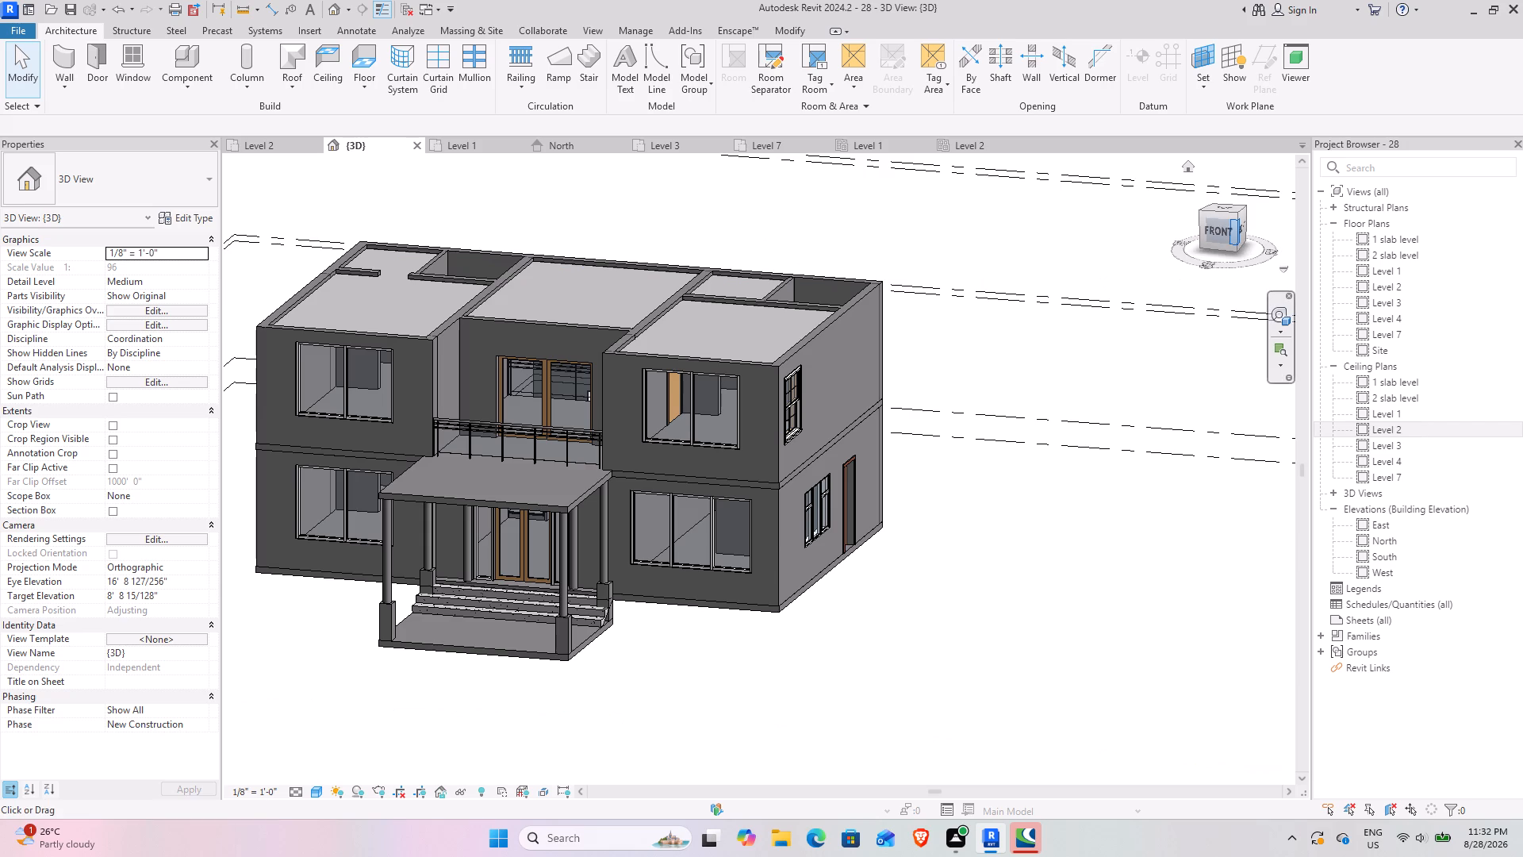
{"action": "left_click_drag", "start_coordinate": [1235, 236], "coordinate": [815, 259]}
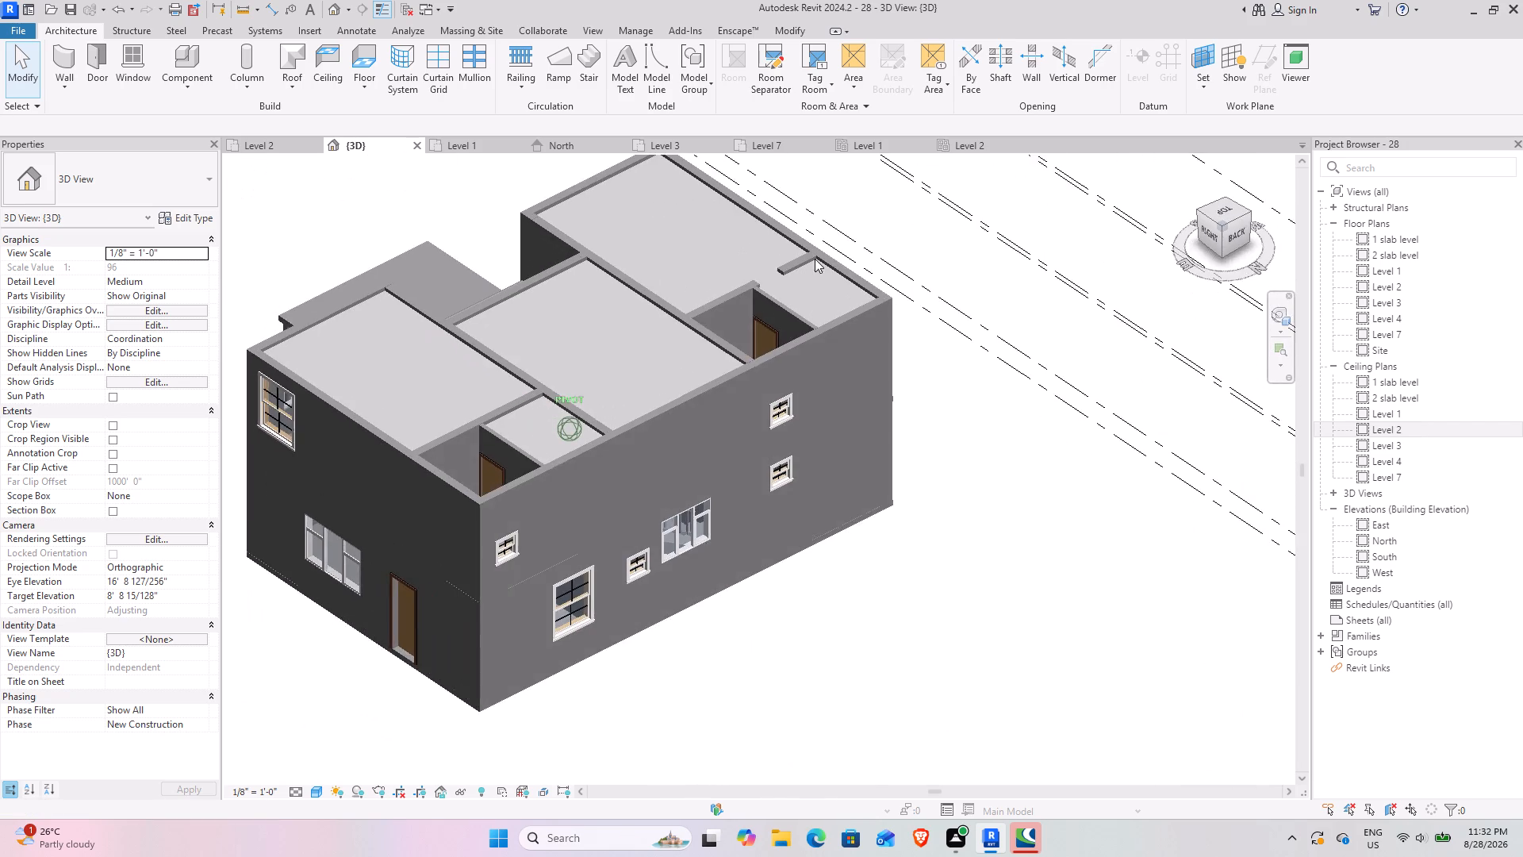
{"action": "left_click_drag", "start_coordinate": [815, 259], "coordinate": [359, 308]}
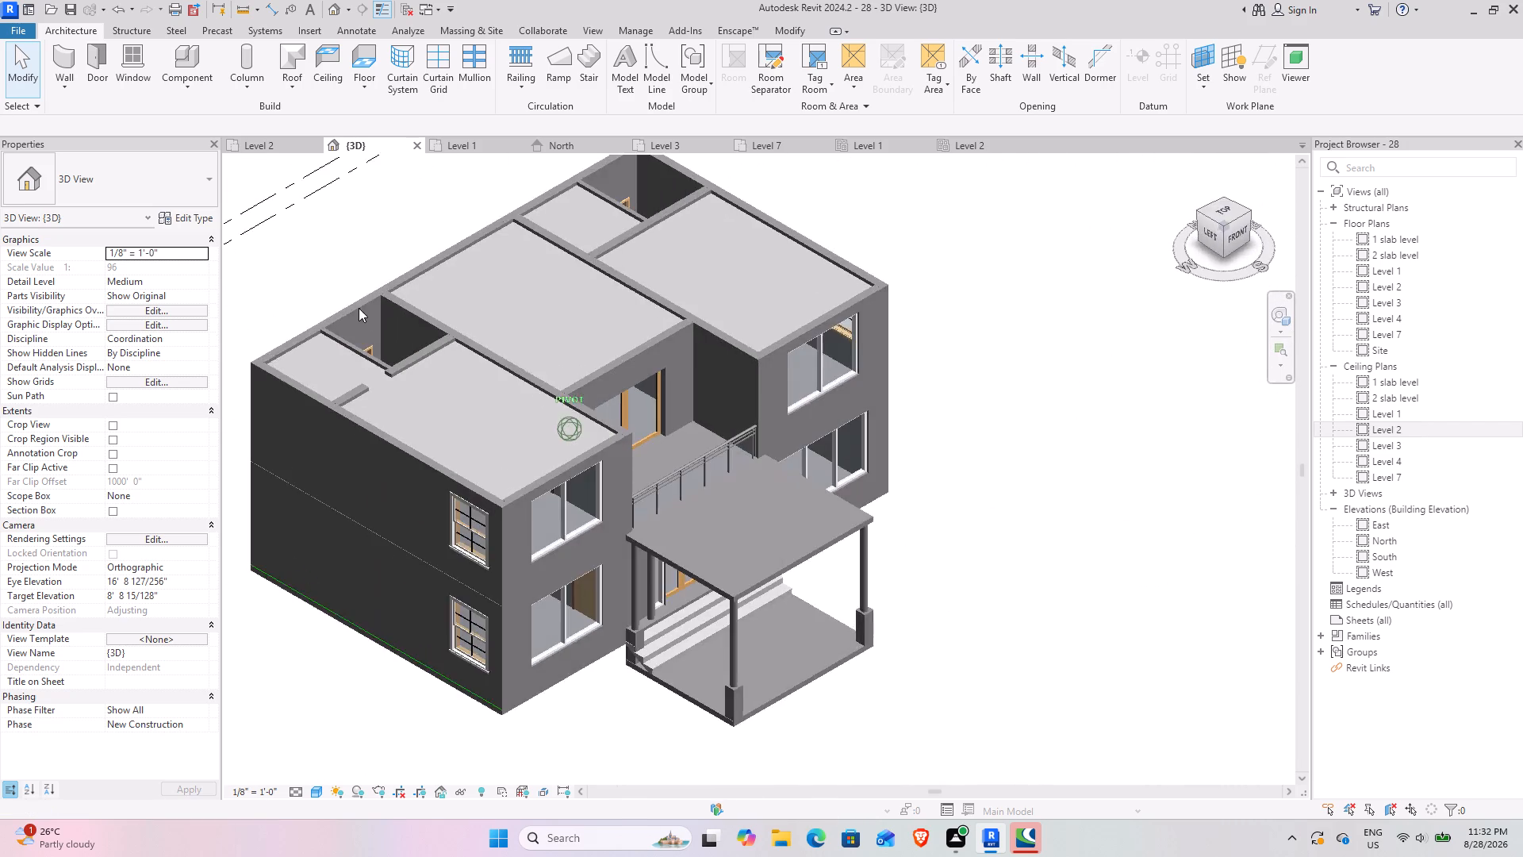
{"action": "left_click_drag", "start_coordinate": [359, 308], "coordinate": [337, 323]}
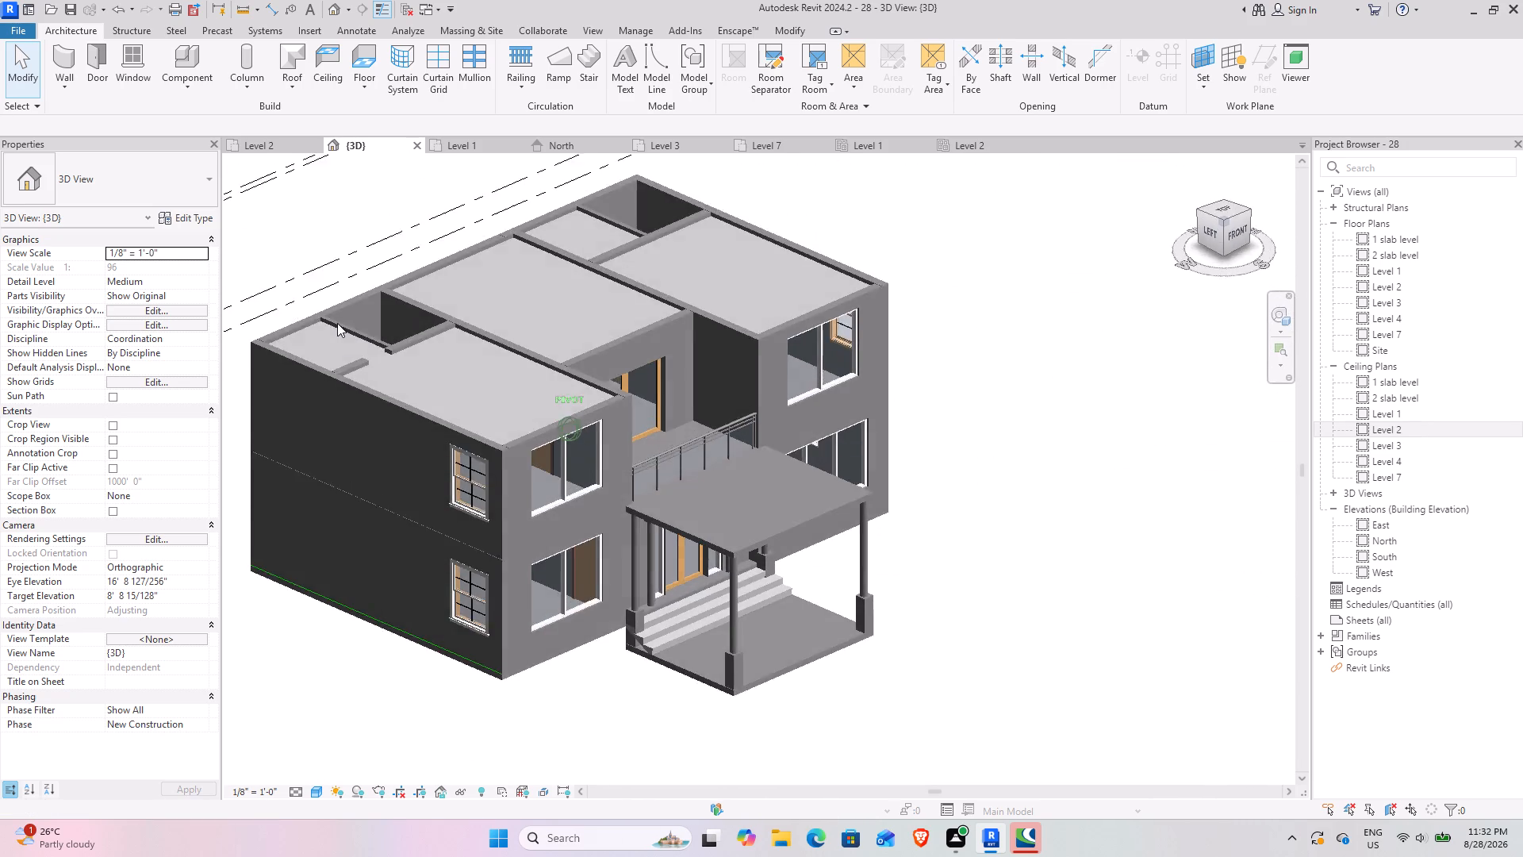
{"action": "left_click_drag", "start_coordinate": [337, 323], "coordinate": [422, 363]}
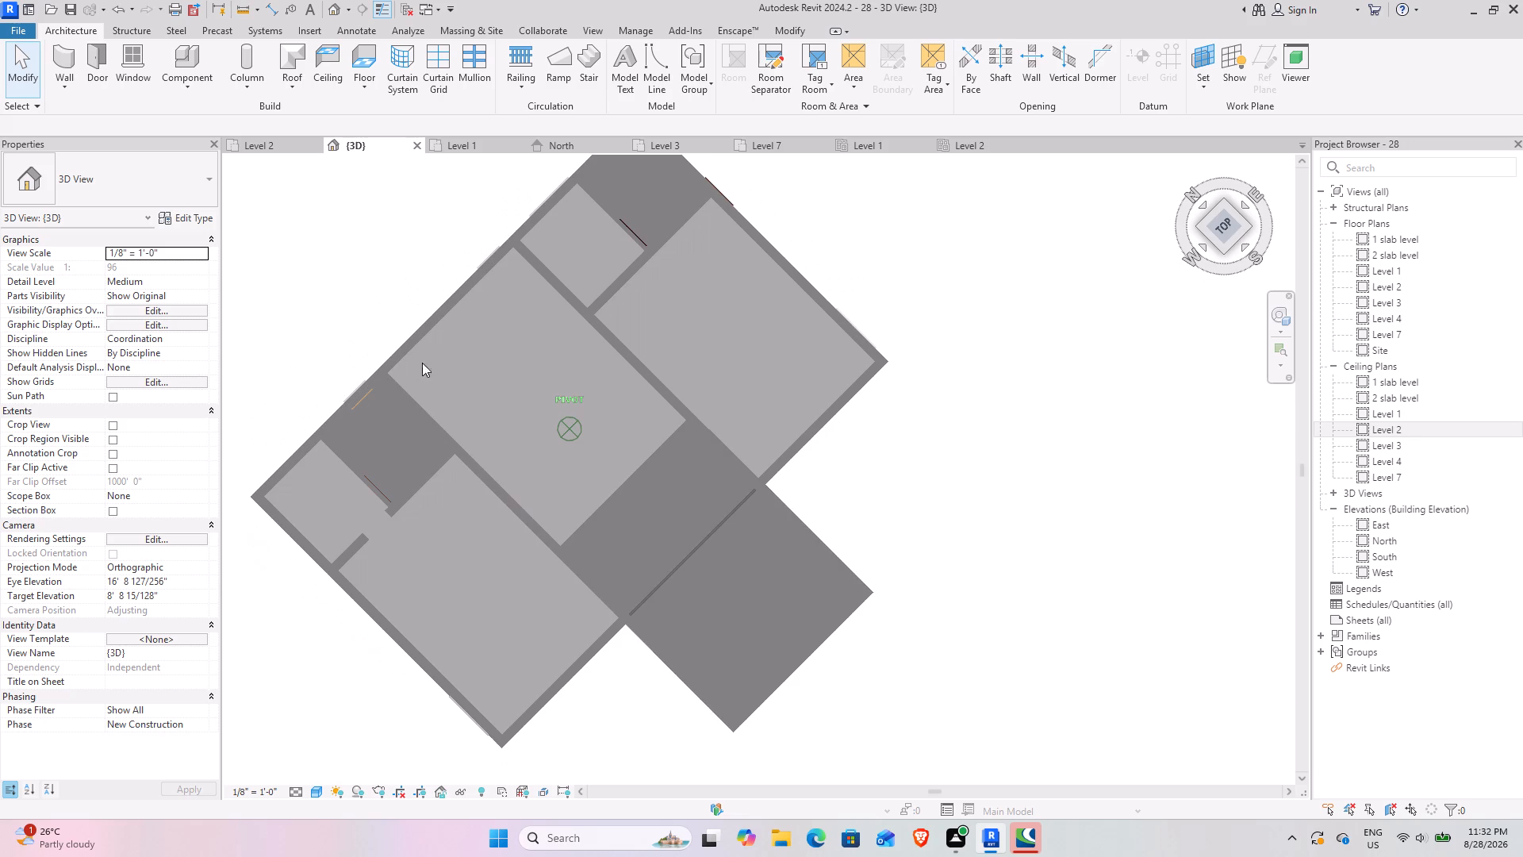
{"action": "left_click_drag", "start_coordinate": [422, 363], "coordinate": [461, 279]}
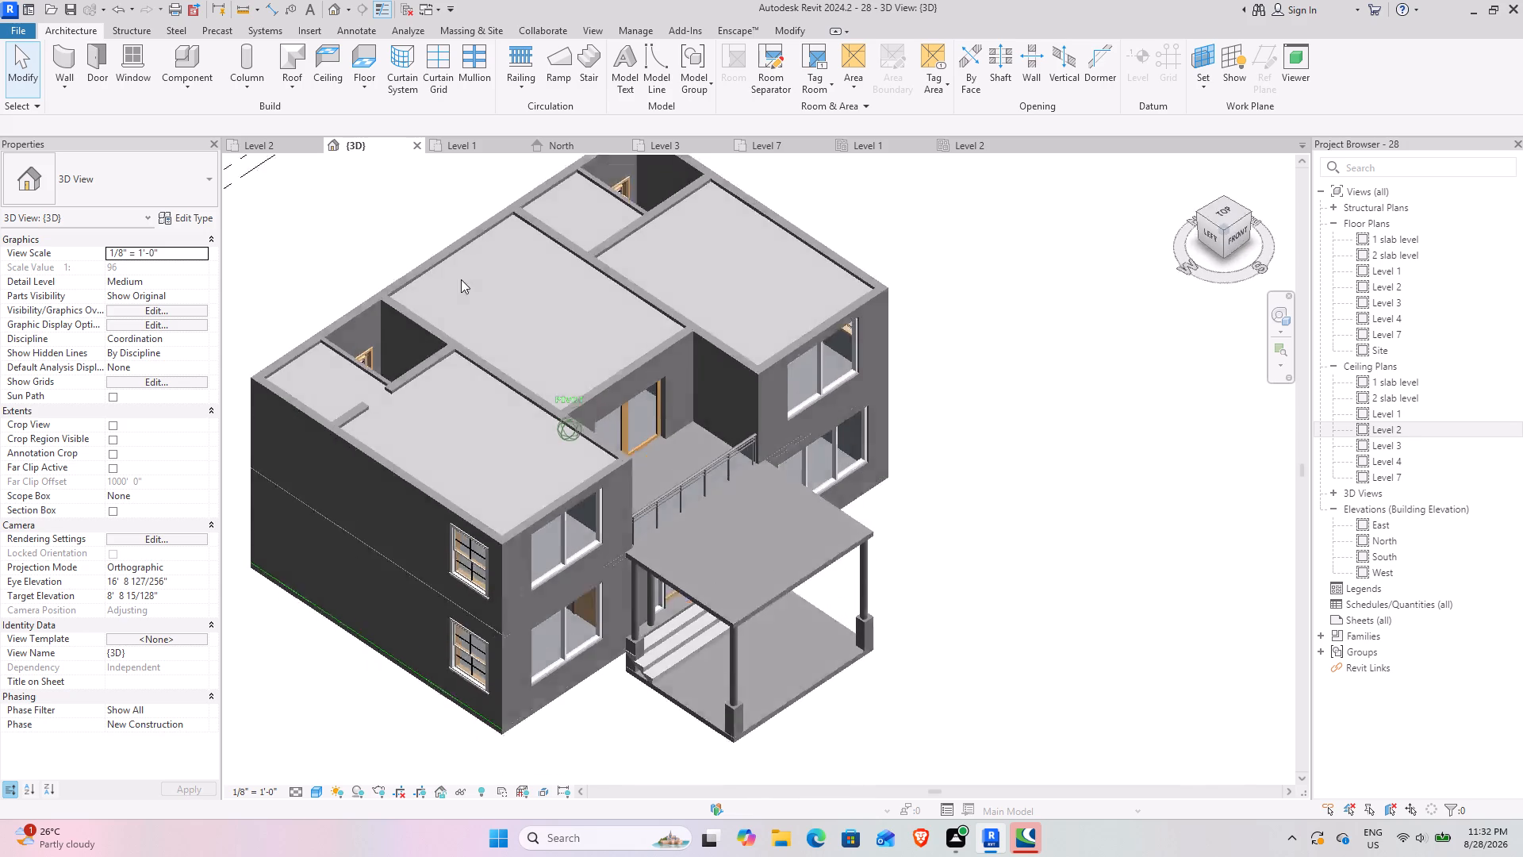
{"action": "left_click_drag", "start_coordinate": [461, 279], "coordinate": [463, 266]}
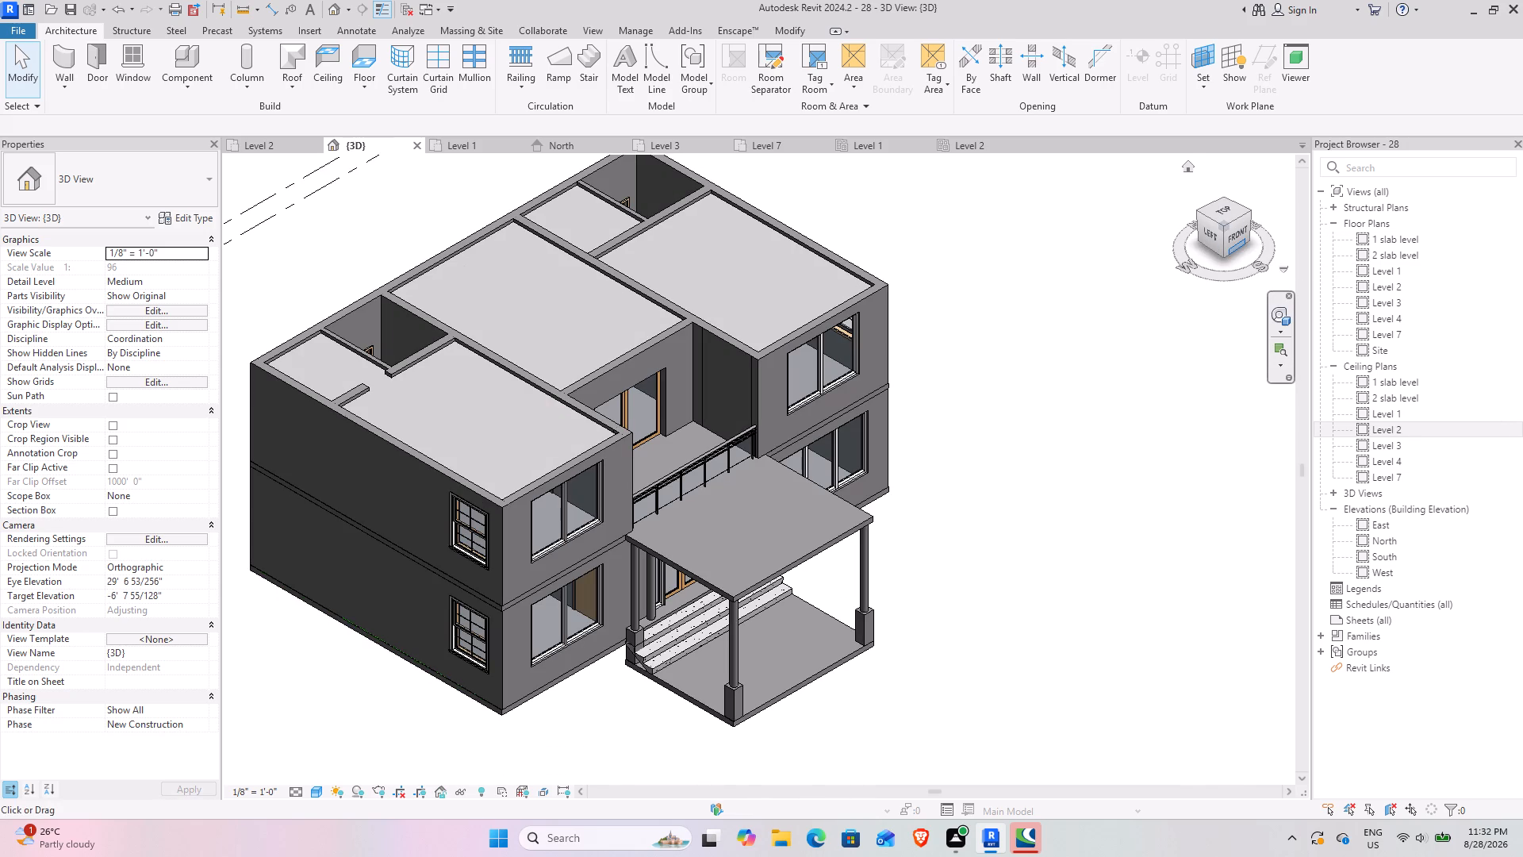
{"action": "left_click_drag", "start_coordinate": [1220, 238], "coordinate": [942, 202]}
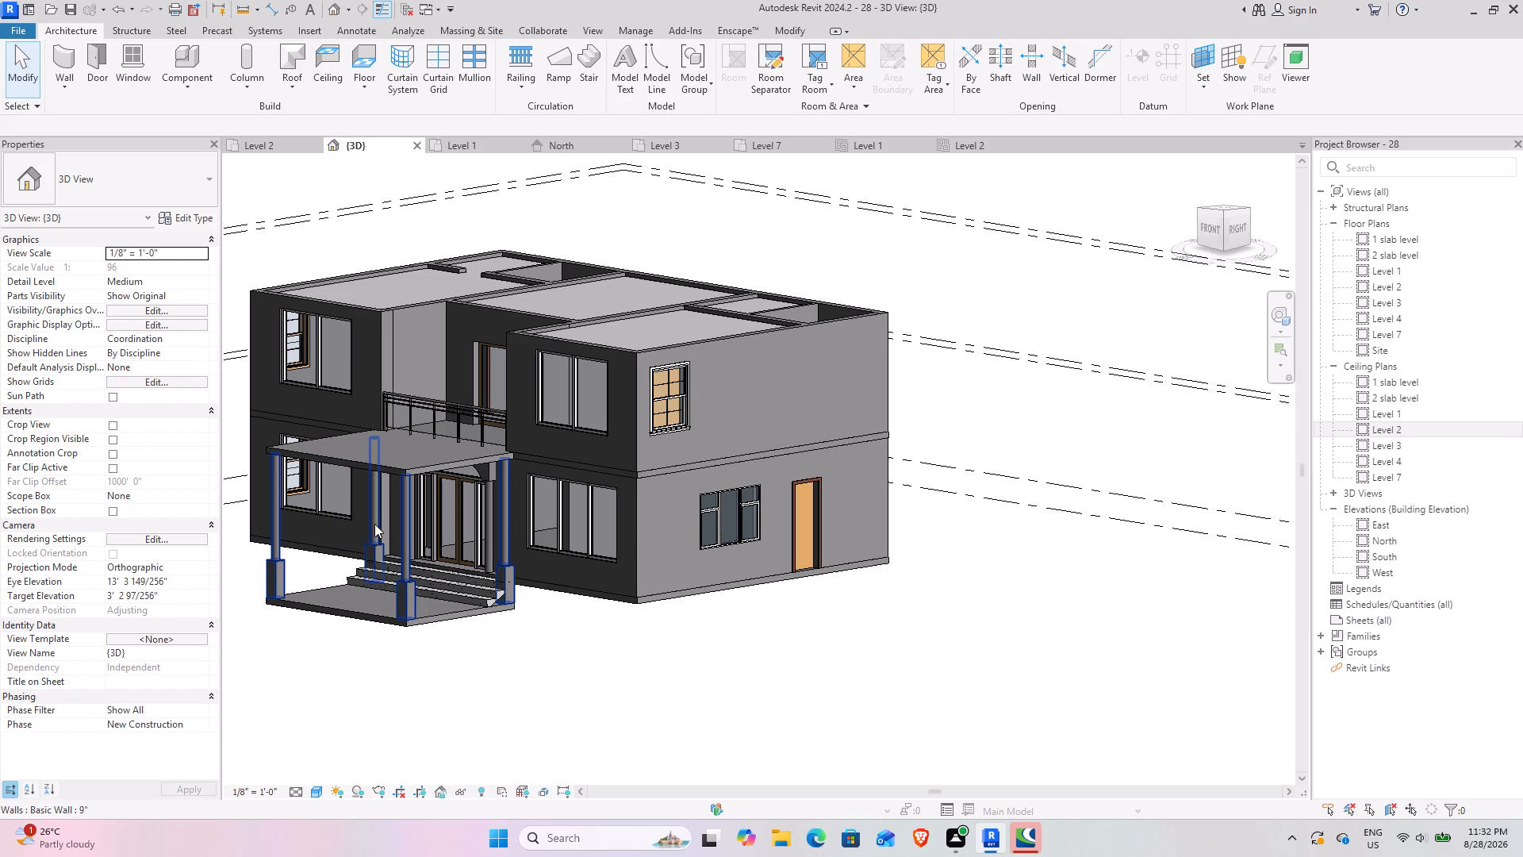
{"action": "scroll", "coordinate": [355, 577], "scroll_direction": "down", "scroll_amount": 3}
{"action": "middle_click_drag", "start_coordinate": [355, 590], "coordinate": [608, 548], "text": "shift"}
{"action": "scroll", "coordinate": [541, 544], "scroll_direction": "up", "scroll_amount": 3}
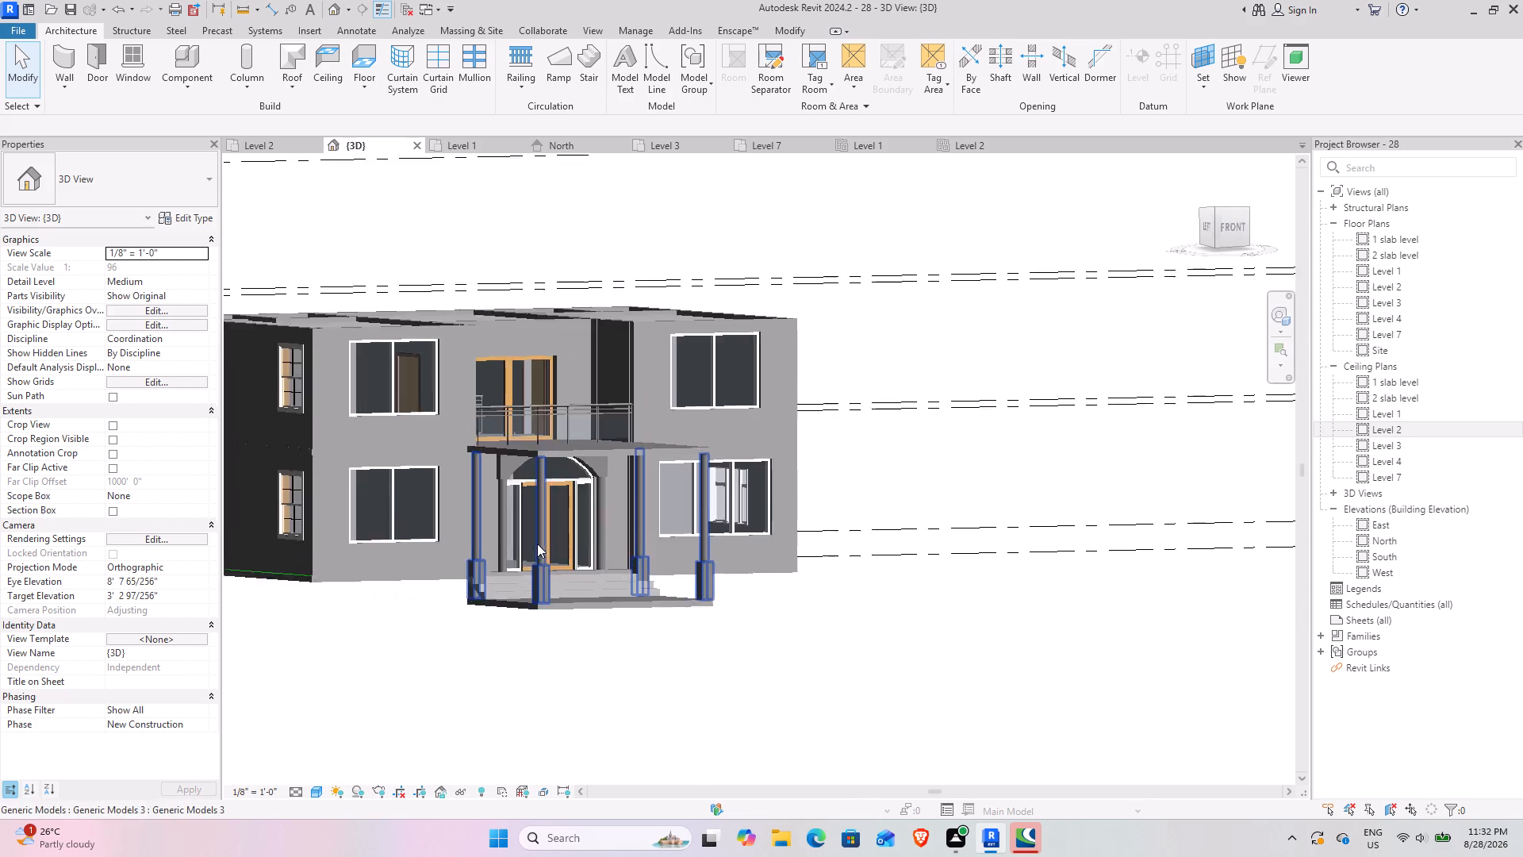
{"action": "scroll", "coordinate": [537, 544], "scroll_direction": "up", "scroll_amount": 5}
{"action": "middle_click_drag", "start_coordinate": [493, 589], "coordinate": [578, 509], "text": "shift"}
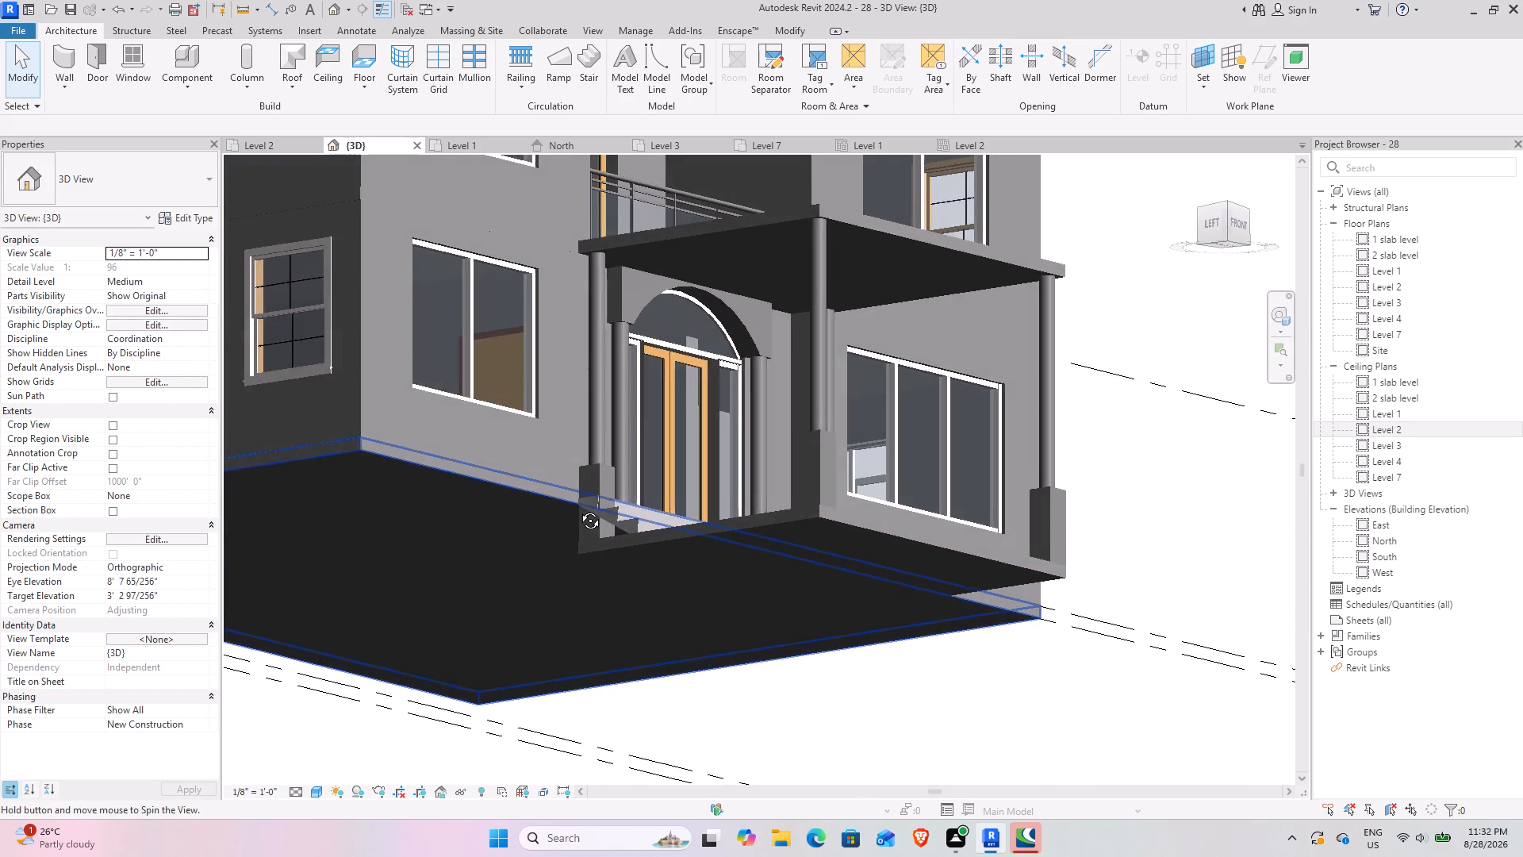
{"action": "middle_click_drag", "start_coordinate": [578, 509], "coordinate": [447, 610], "text": "shift"}
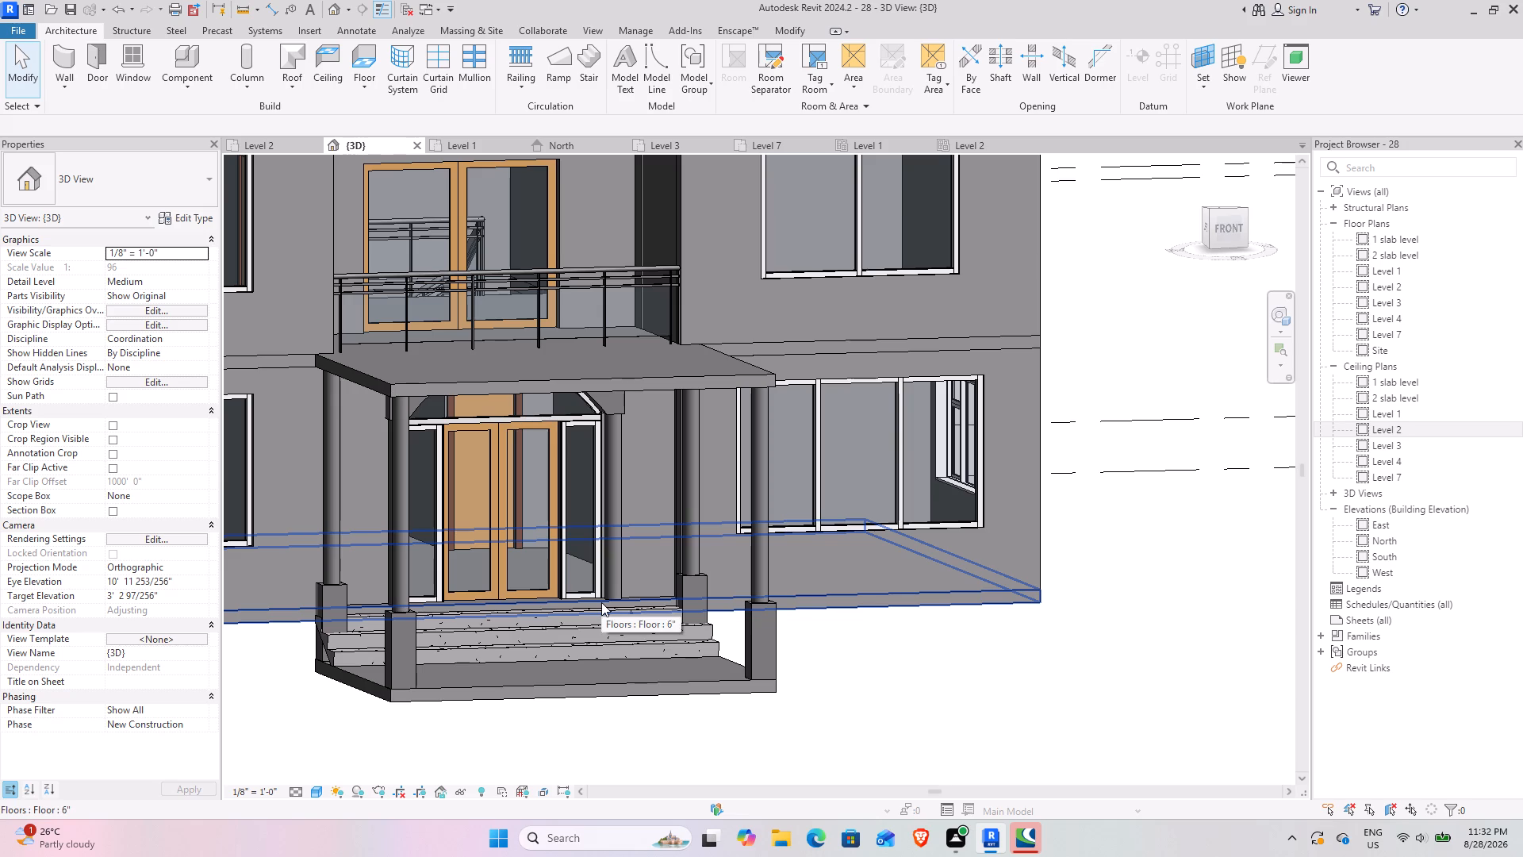
{"action": "scroll", "coordinate": [601, 602], "scroll_direction": "down", "scroll_amount": 3}
{"action": "middle_click_drag", "start_coordinate": [601, 602], "coordinate": [604, 634], "text": "shift"}
{"action": "scroll", "coordinate": [605, 628], "scroll_direction": "down", "scroll_amount": 3}
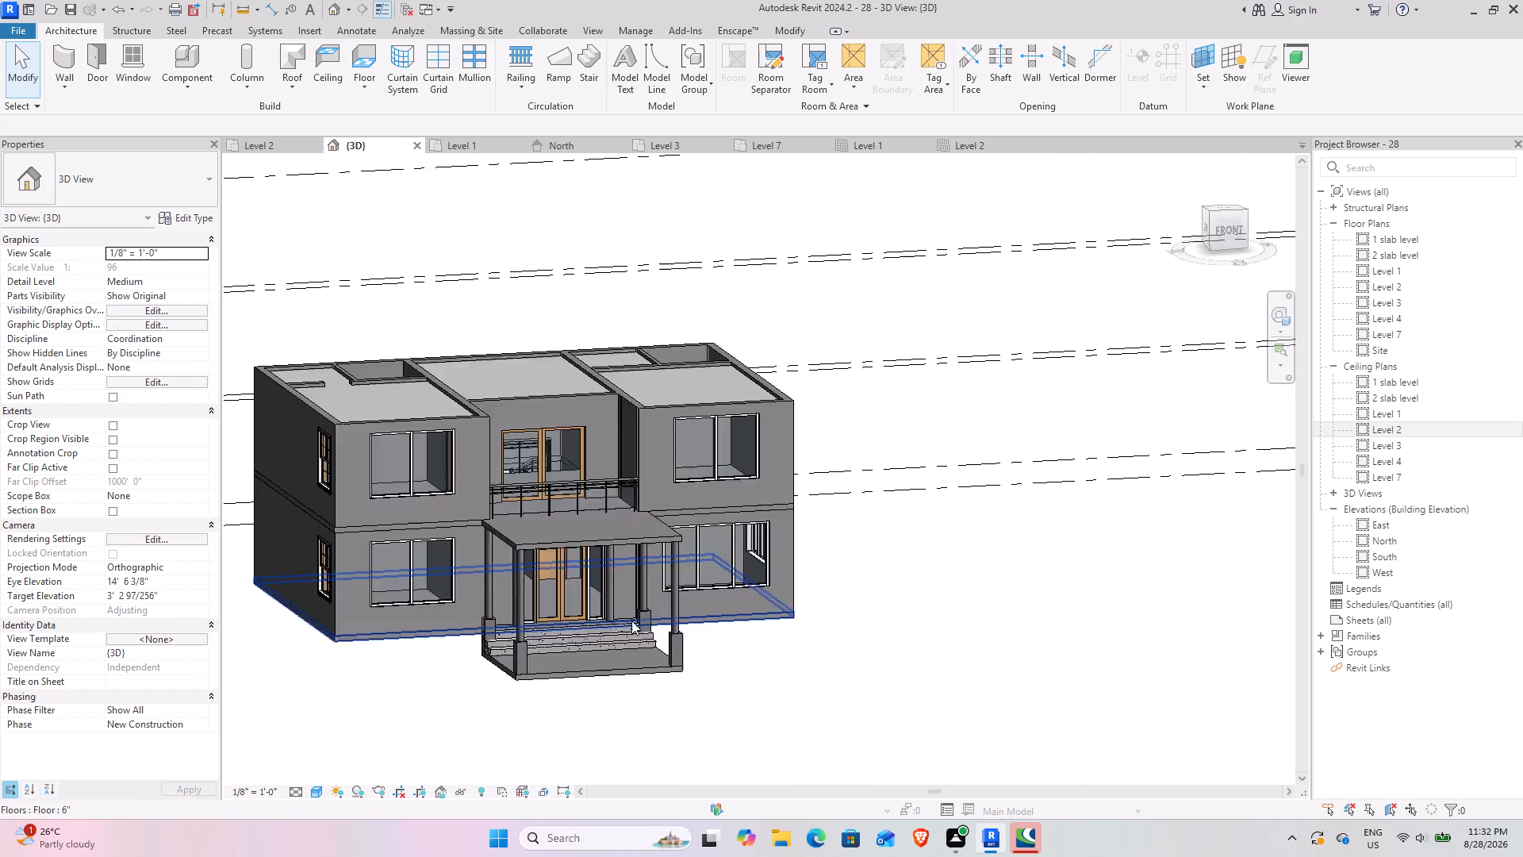
{"action": "middle_click_drag", "start_coordinate": [651, 619], "coordinate": [892, 611]}
{"action": "middle_click_drag", "start_coordinate": [682, 559], "coordinate": [562, 651], "text": "shift"}
{"action": "scroll", "coordinate": [781, 579], "scroll_direction": "up", "scroll_amount": 4}
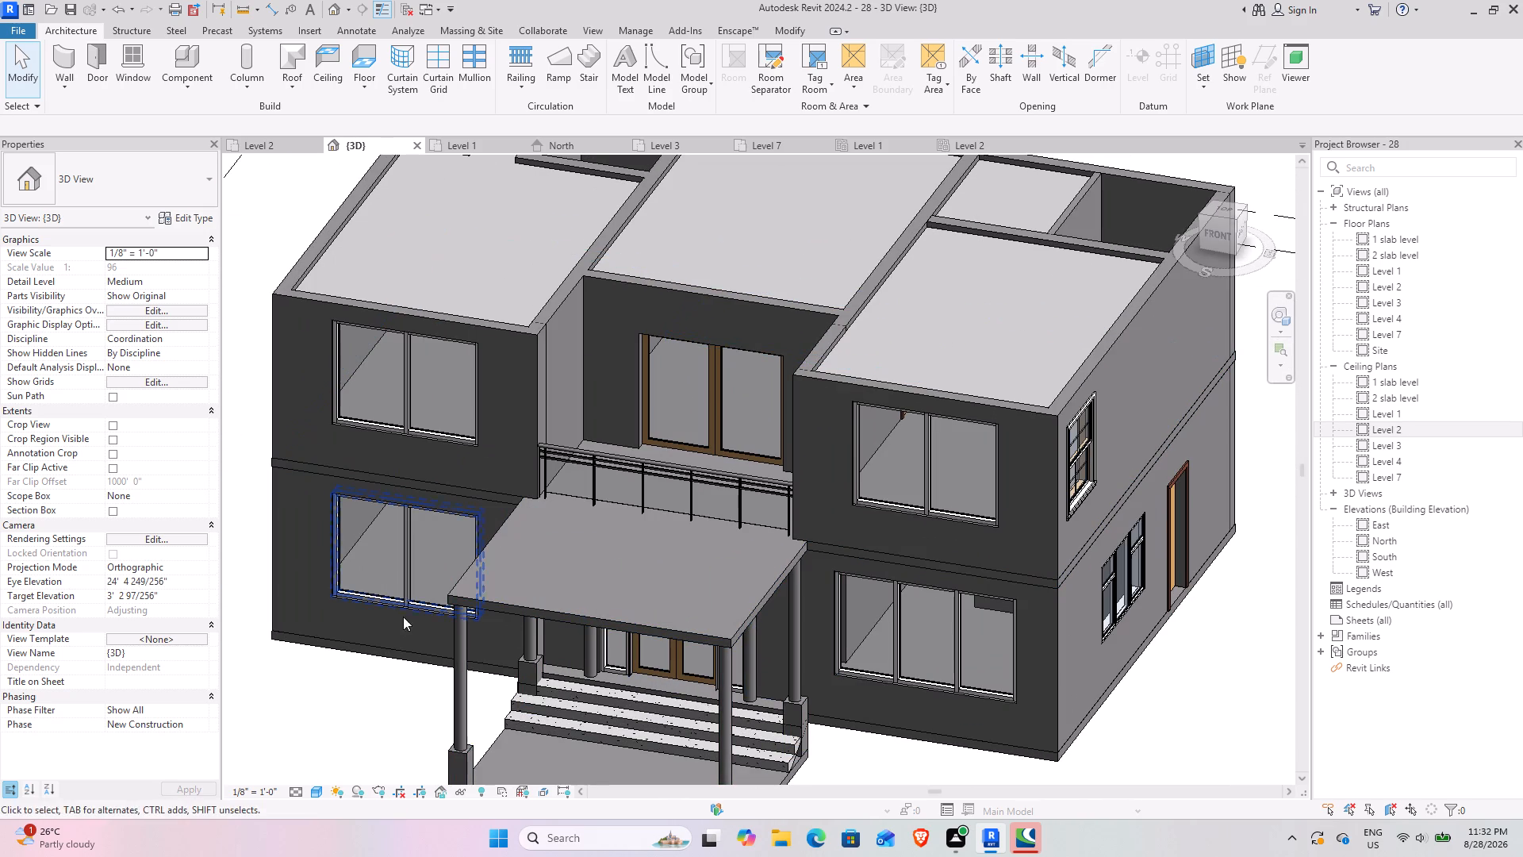
Examine the ground floor layout in the Level 1 floor plan, focusing on the kitchen, toilet, storage and living areas.
{"action": "left_click", "coordinate": [449, 140]}
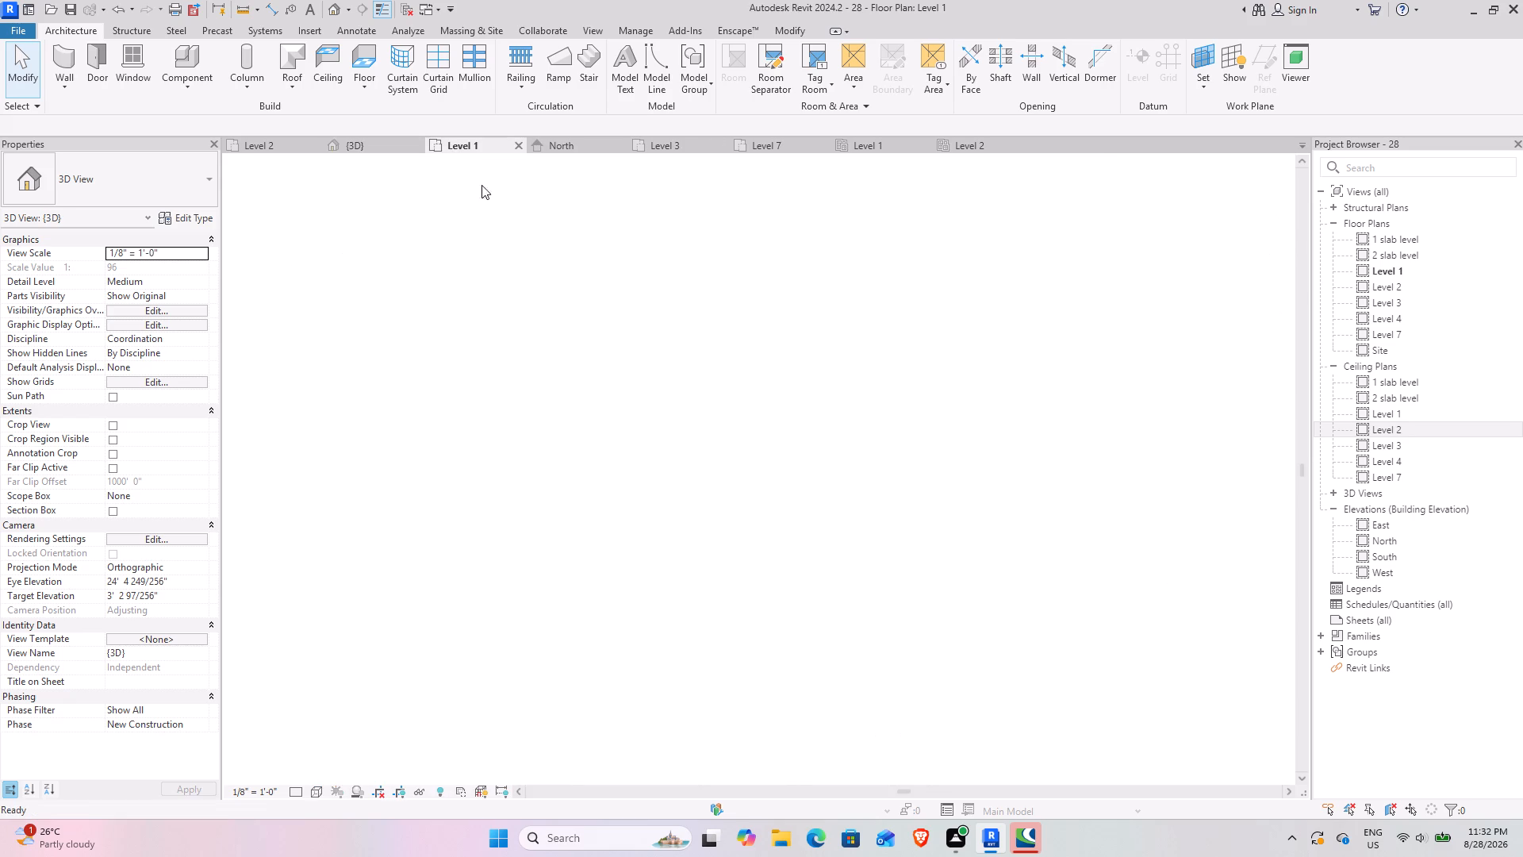
{"action": "scroll", "coordinate": [760, 567], "scroll_direction": "up", "scroll_amount": 3}
{"action": "scroll", "coordinate": [668, 581], "scroll_direction": "up", "scroll_amount": 6}
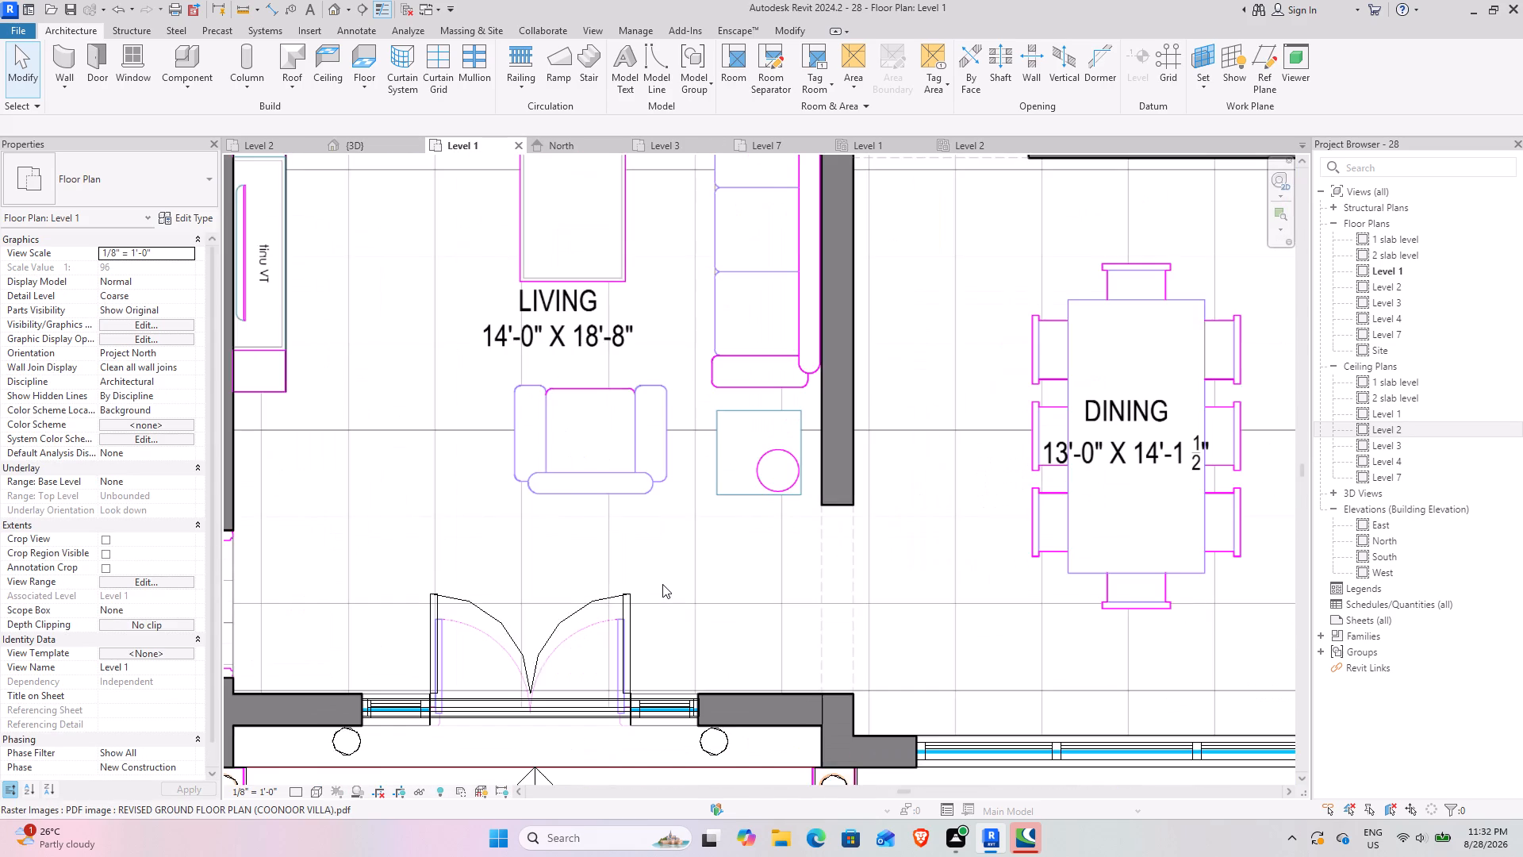
{"action": "scroll", "coordinate": [527, 517], "scroll_direction": "down", "scroll_amount": 4}
{"action": "middle_click_drag", "start_coordinate": [472, 536], "coordinate": [536, 694]}
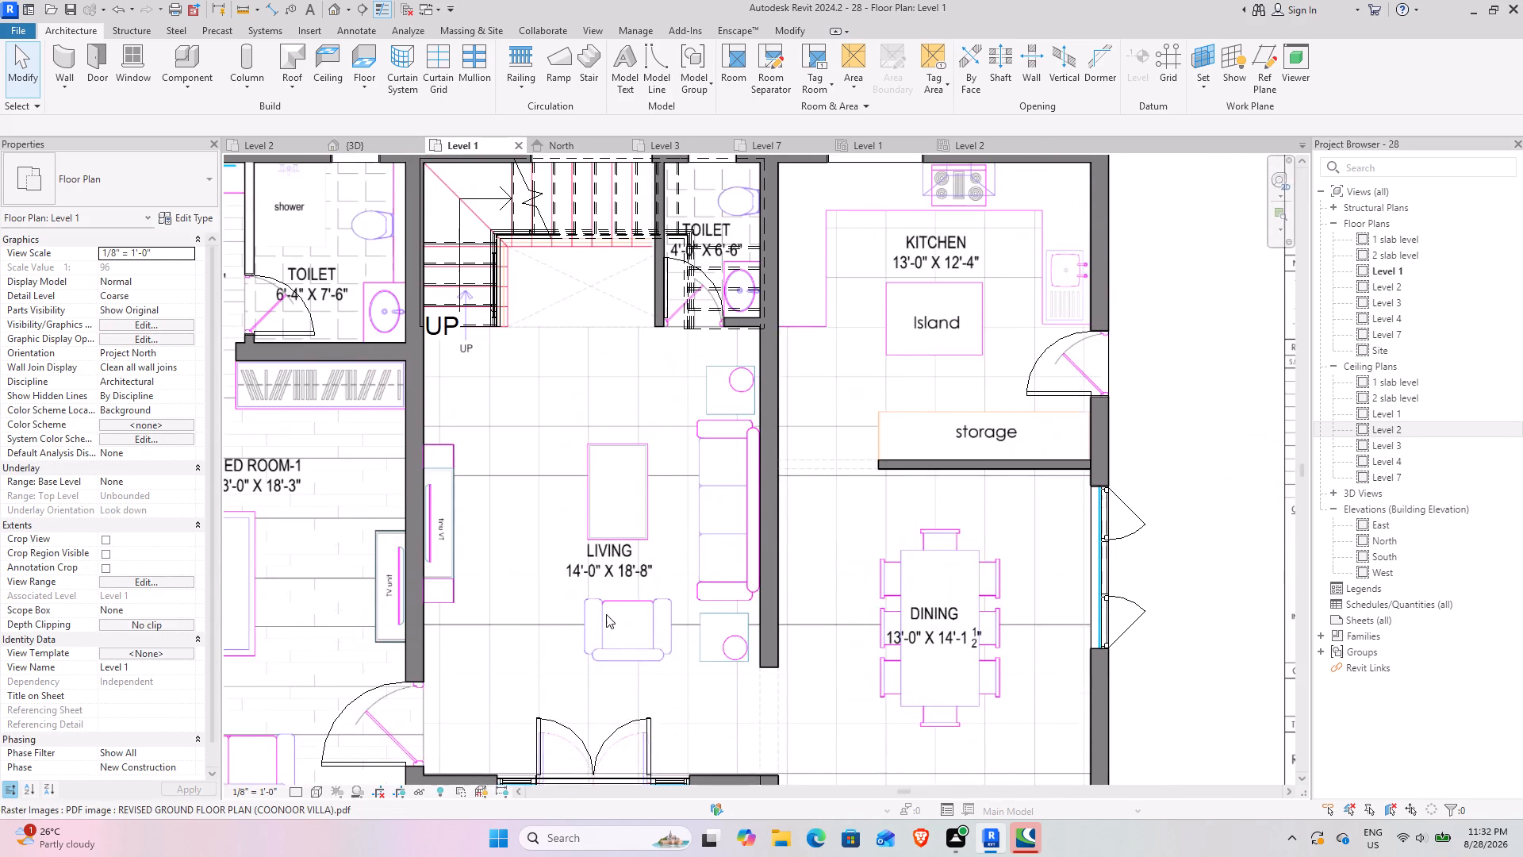
{"action": "middle_click_drag", "start_coordinate": [746, 459], "coordinate": [499, 731]}
{"action": "scroll", "coordinate": [630, 533], "scroll_direction": "up", "scroll_amount": 7}
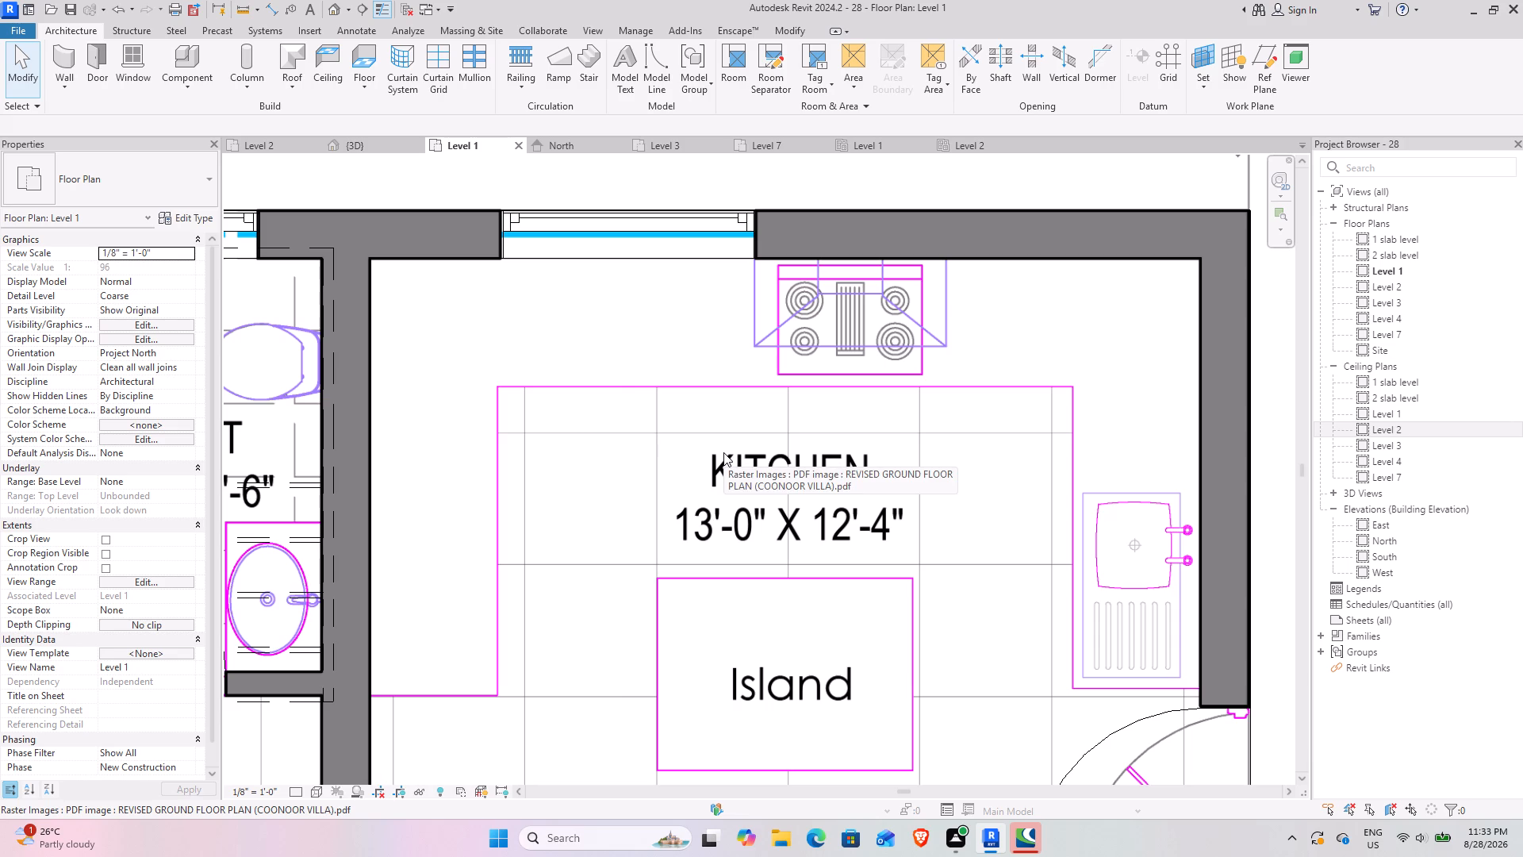
{"action": "middle_click_drag", "start_coordinate": [727, 453], "coordinate": [787, 460], "text": "shift"}
{"action": "middle_click_drag", "start_coordinate": [787, 460], "coordinate": [809, 336]}
{"action": "scroll", "coordinate": [774, 528], "scroll_direction": "down", "scroll_amount": 4}
{"action": "middle_click_drag", "start_coordinate": [790, 584], "coordinate": [790, 503]}
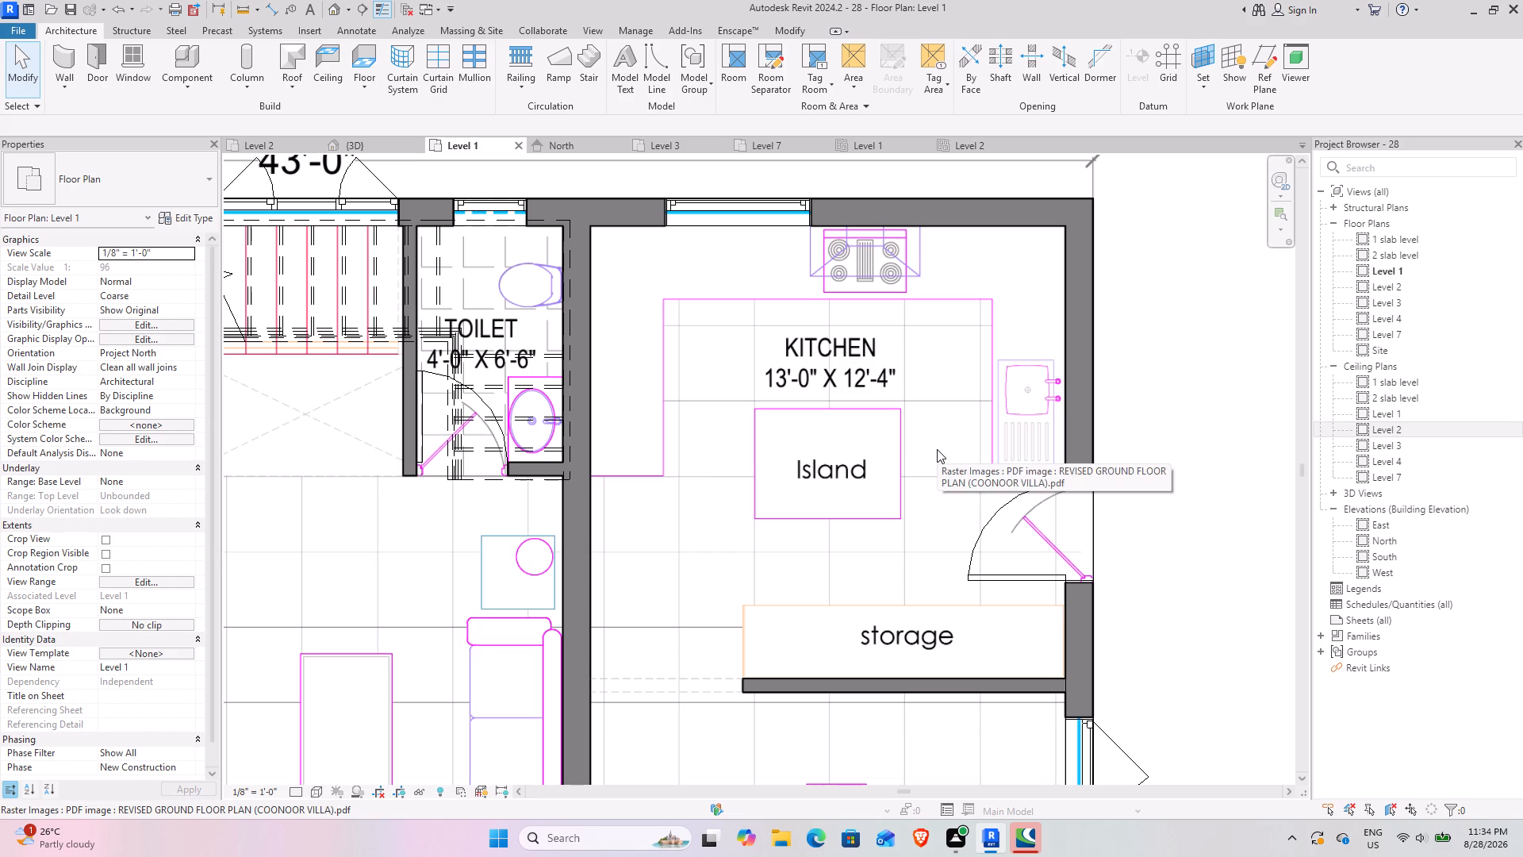
{"action": "scroll", "coordinate": [851, 461], "scroll_direction": "down", "scroll_amount": 7}
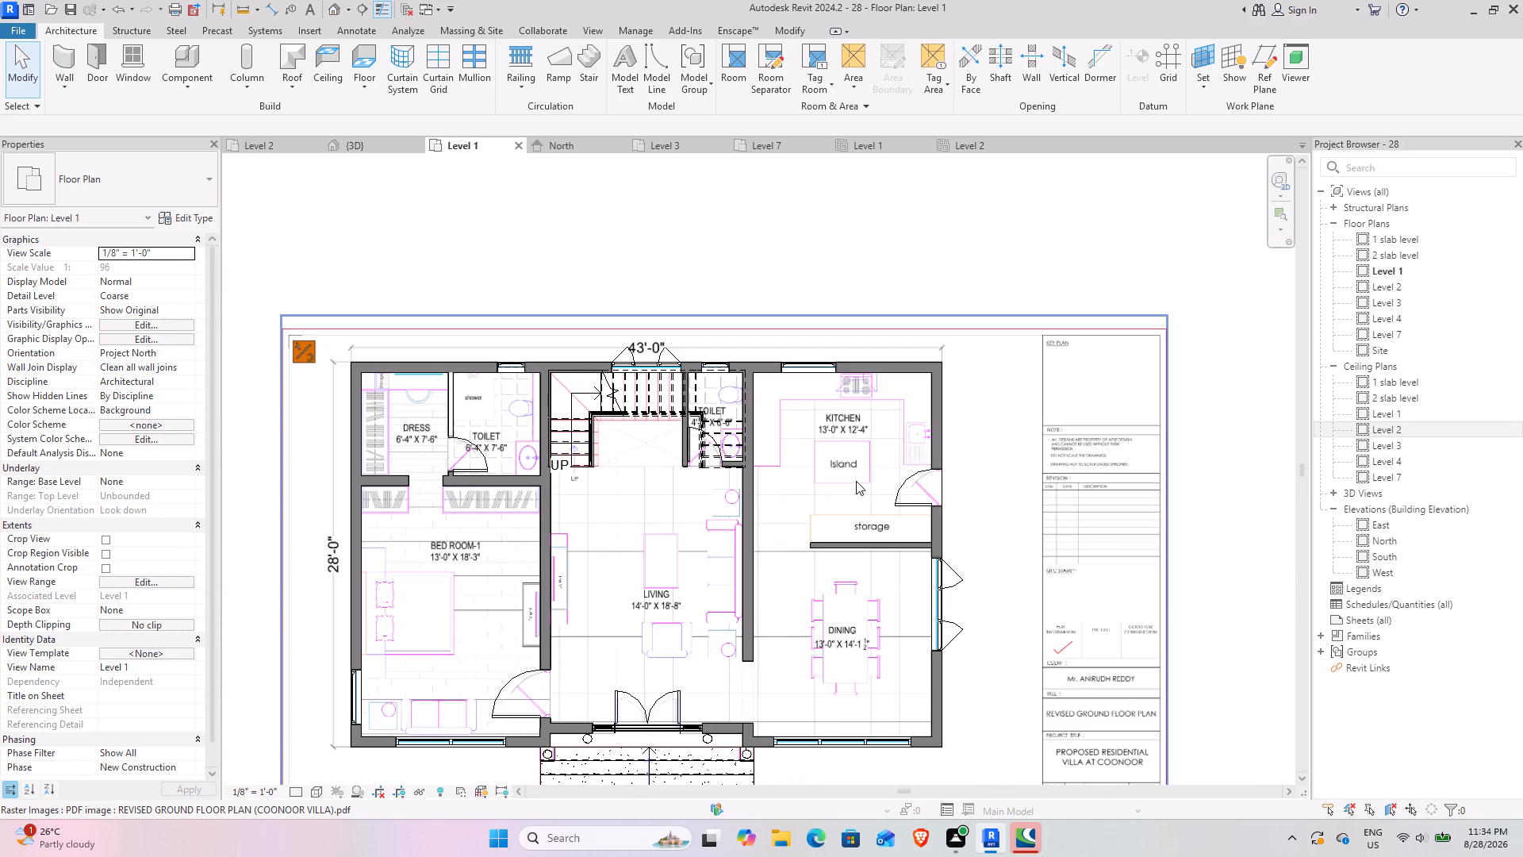
{"action": "scroll", "coordinate": [850, 463], "scroll_direction": "up", "scroll_amount": 7}
{"action": "middle_click_drag", "start_coordinate": [833, 393], "coordinate": [827, 419]}
{"action": "scroll", "coordinate": [822, 405], "scroll_direction": "up", "scroll_amount": 2}
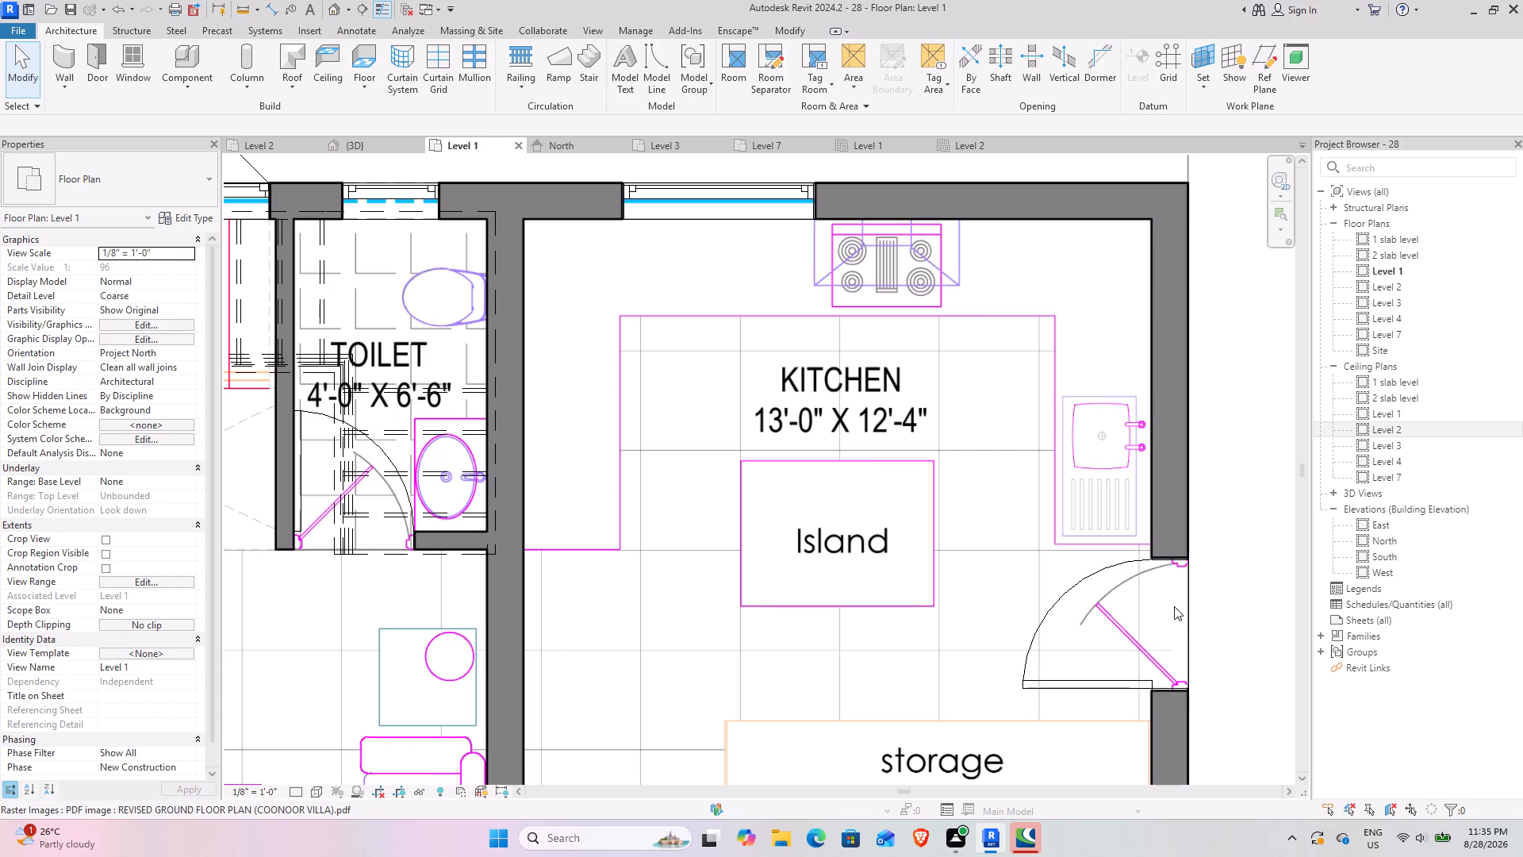
{"action": "left_click", "coordinate": [1180, 498]}
{"action": "left_click", "coordinate": [1276, 463]}
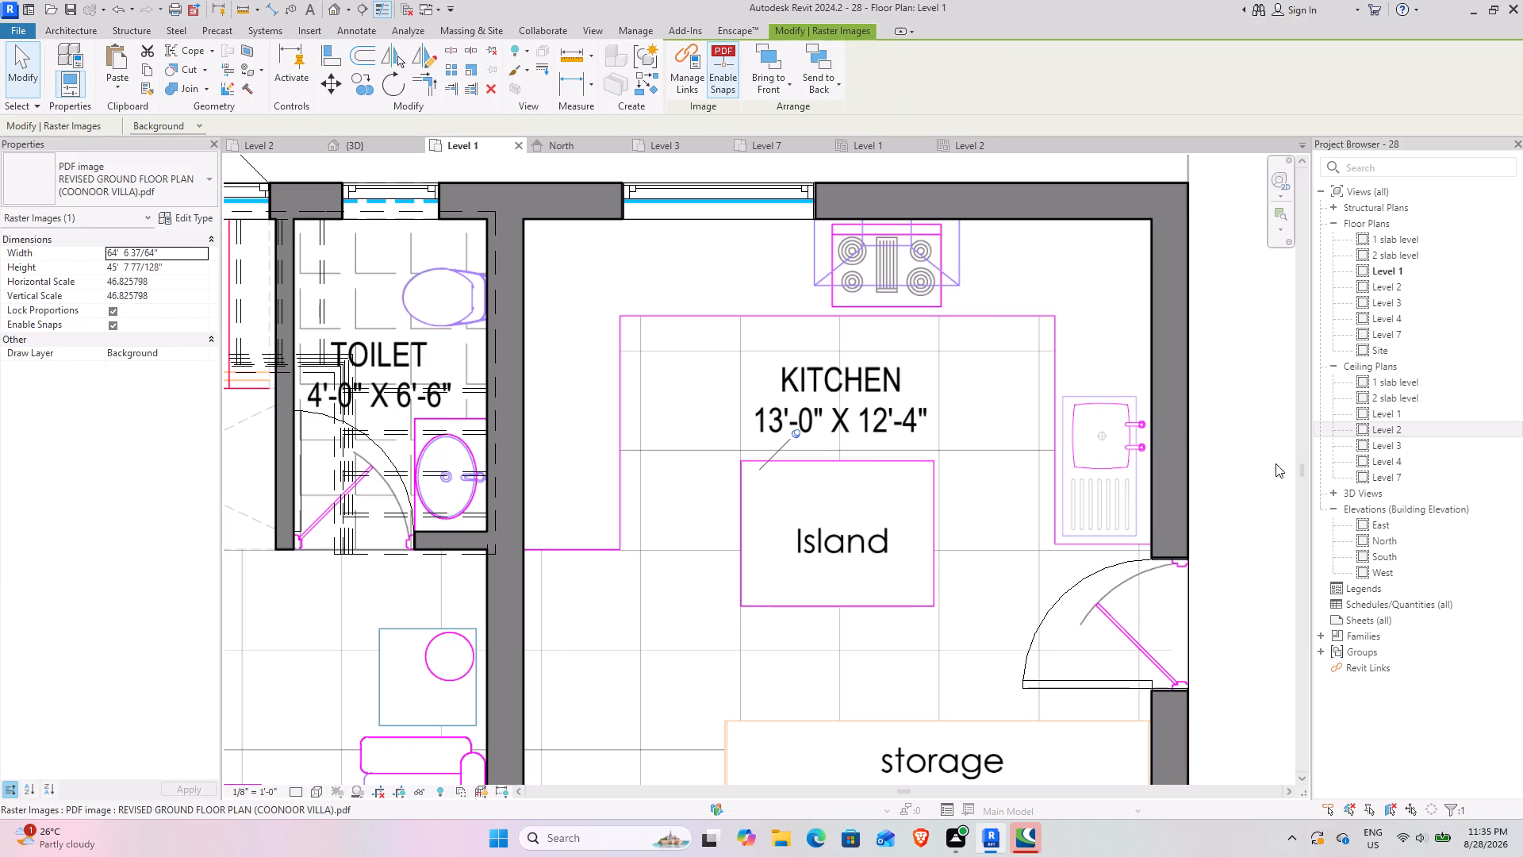
{"action": "scroll", "coordinate": [819, 351], "scroll_direction": "down", "scroll_amount": 4}
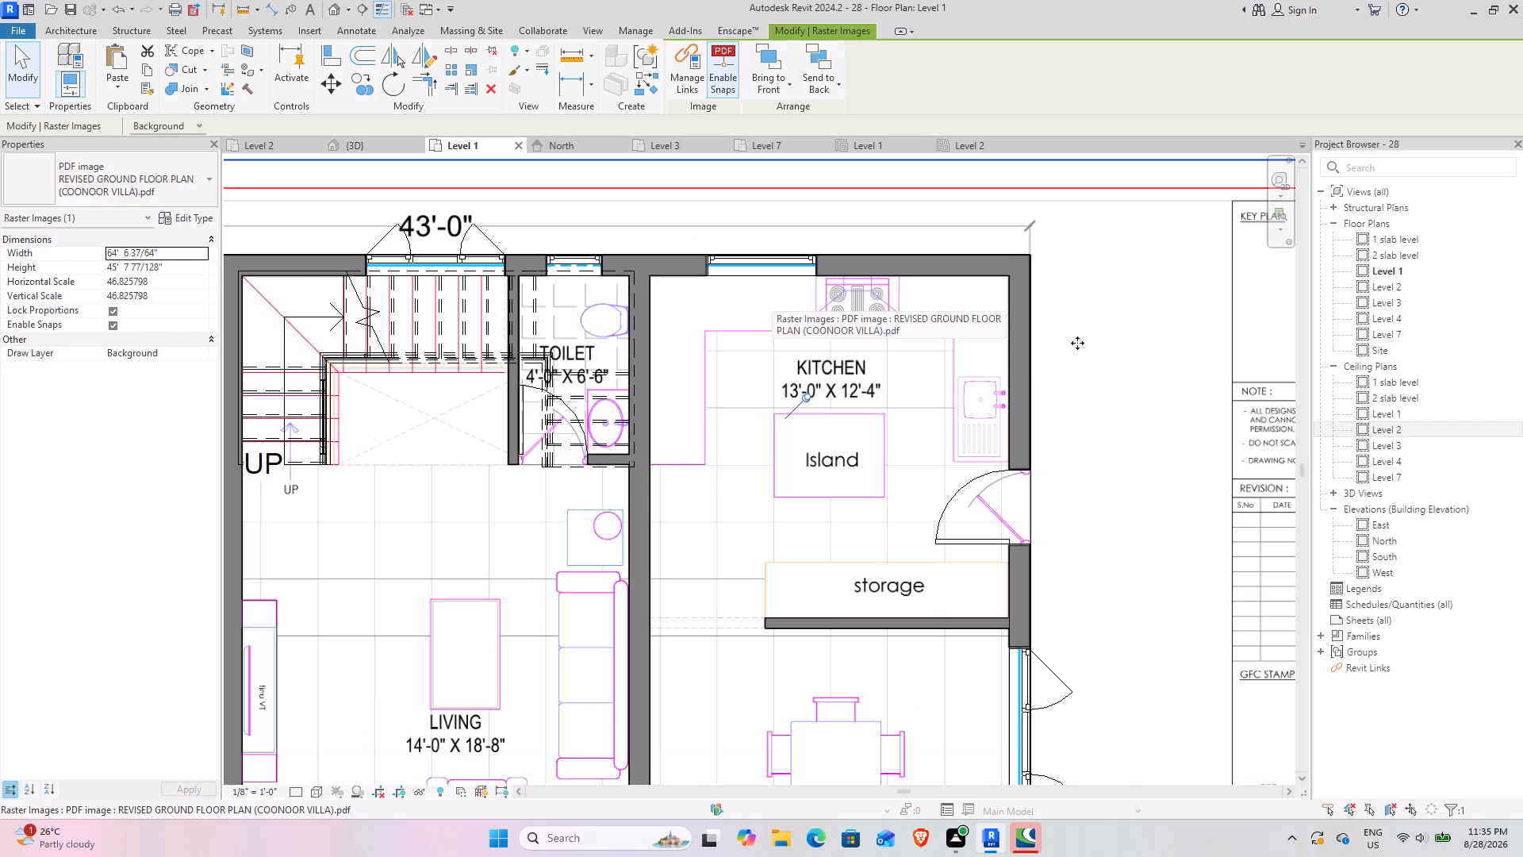
{"action": "left_click", "coordinate": [11, 78]}
{"action": "scroll", "coordinate": [630, 447], "scroll_direction": "down", "scroll_amount": 9}
{"action": "middle_click_drag", "start_coordinate": [594, 486], "coordinate": [613, 474]}
In the Level 2 floor plan, create a 6" floor with a rectangular boundary about 43' by 28' around the outer walls.
{"action": "left_click", "coordinate": [372, 143]}
{"action": "scroll", "coordinate": [584, 465], "scroll_direction": "down", "scroll_amount": 3}
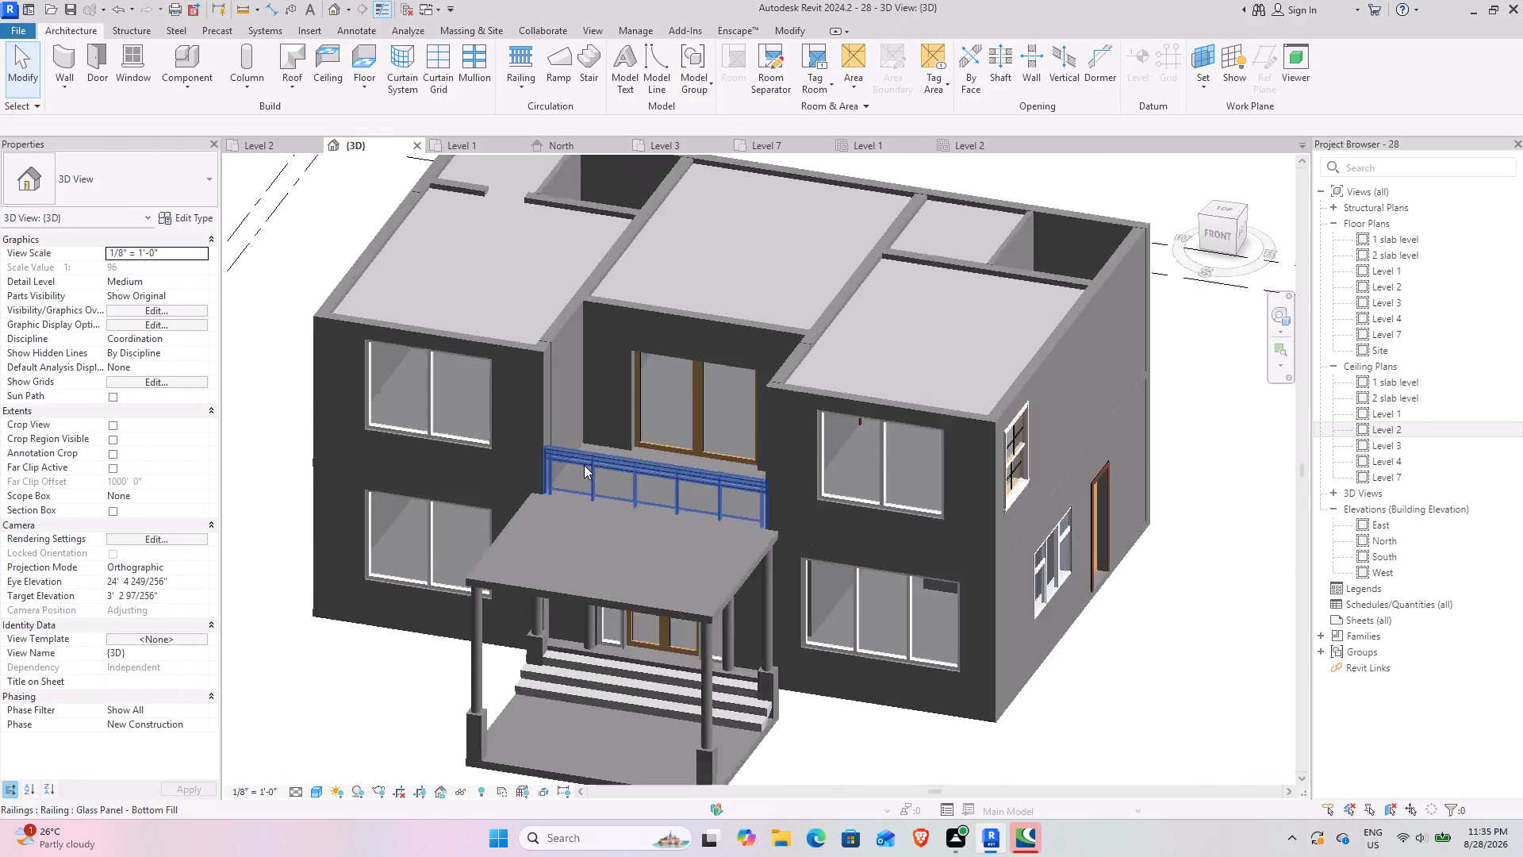
{"action": "scroll", "coordinate": [584, 465], "scroll_direction": "down", "scroll_amount": 4}
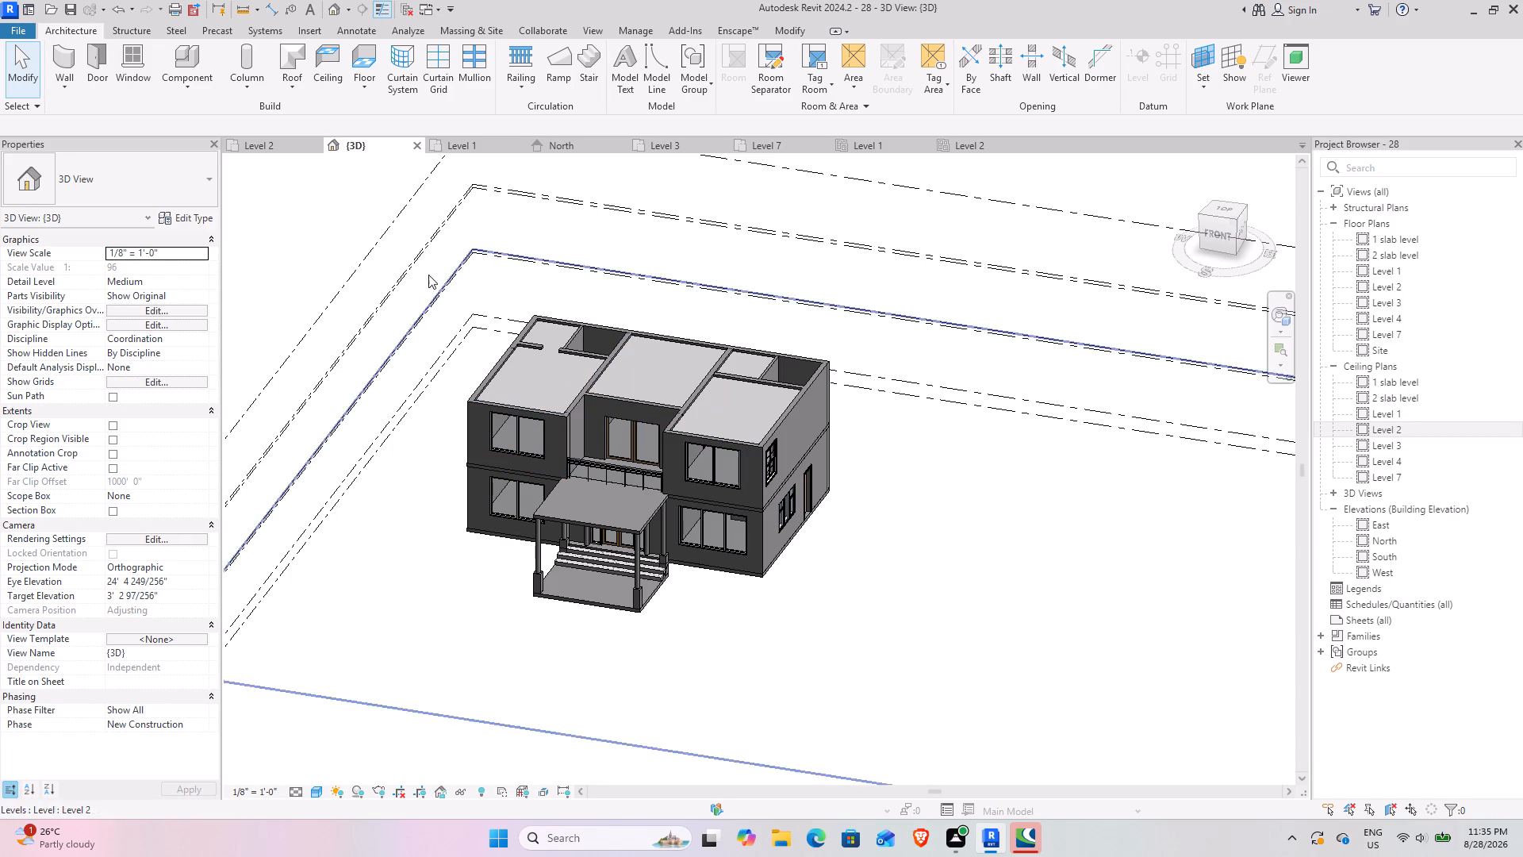
{"action": "left_click", "coordinate": [272, 140]}
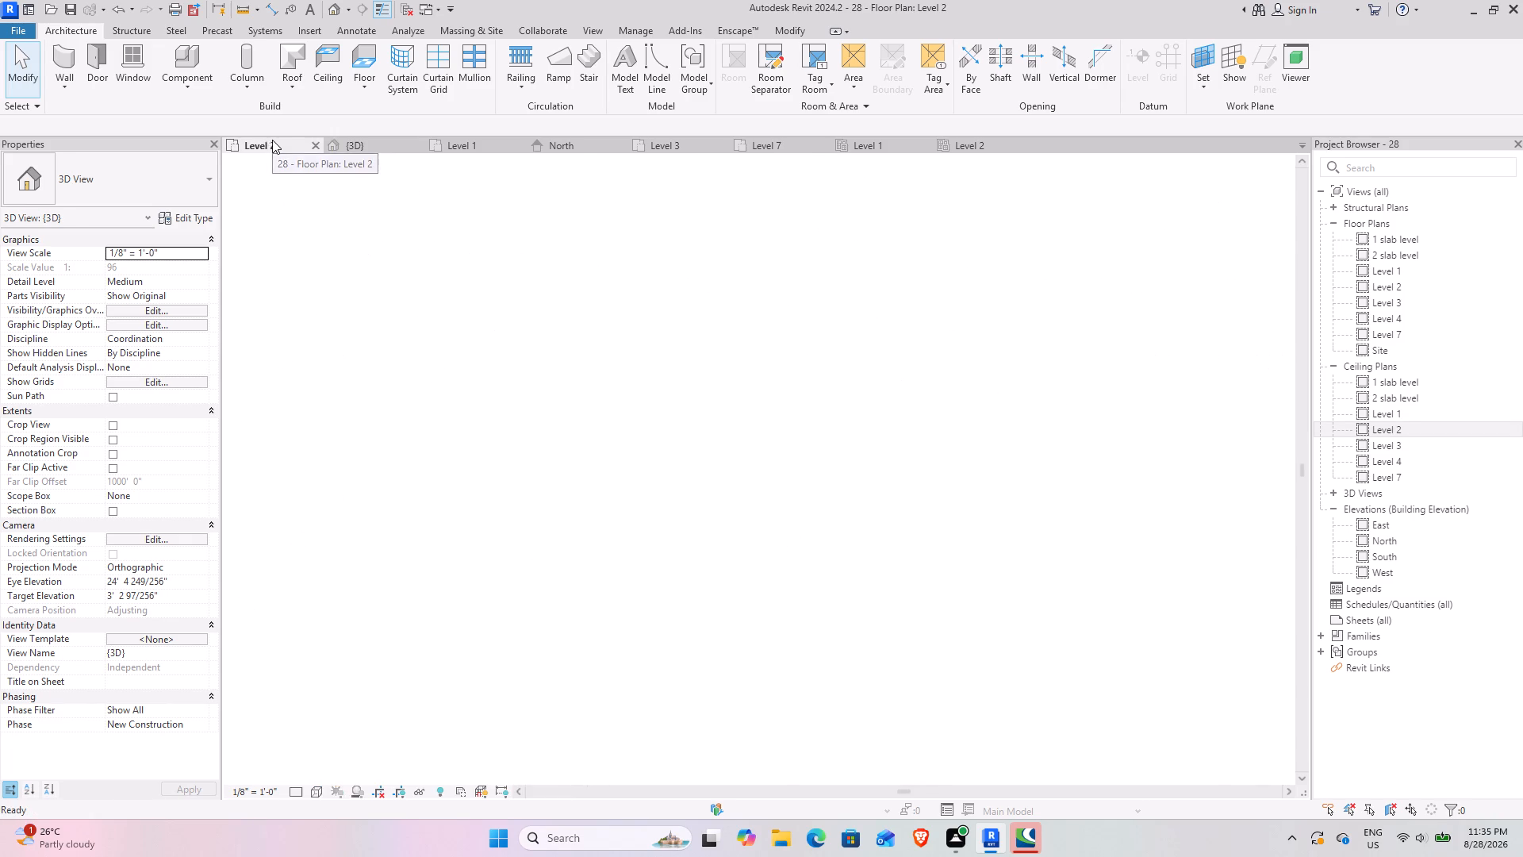
{"action": "scroll", "coordinate": [645, 526], "scroll_direction": "down", "scroll_amount": 8}
{"action": "middle_click_drag", "start_coordinate": [610, 533], "coordinate": [690, 495]}
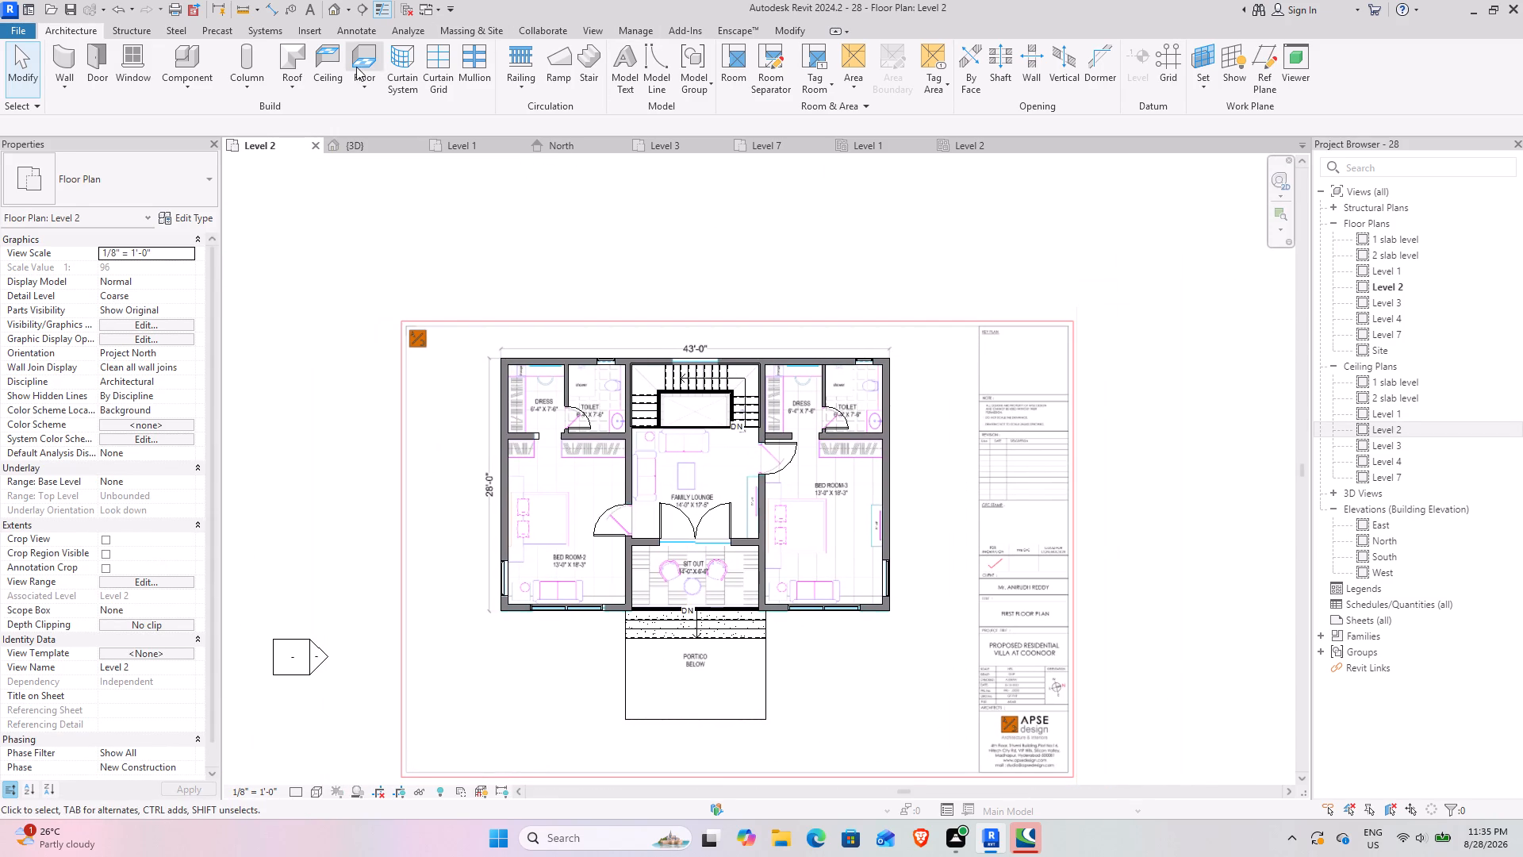
{"action": "left_click", "coordinate": [378, 67]}
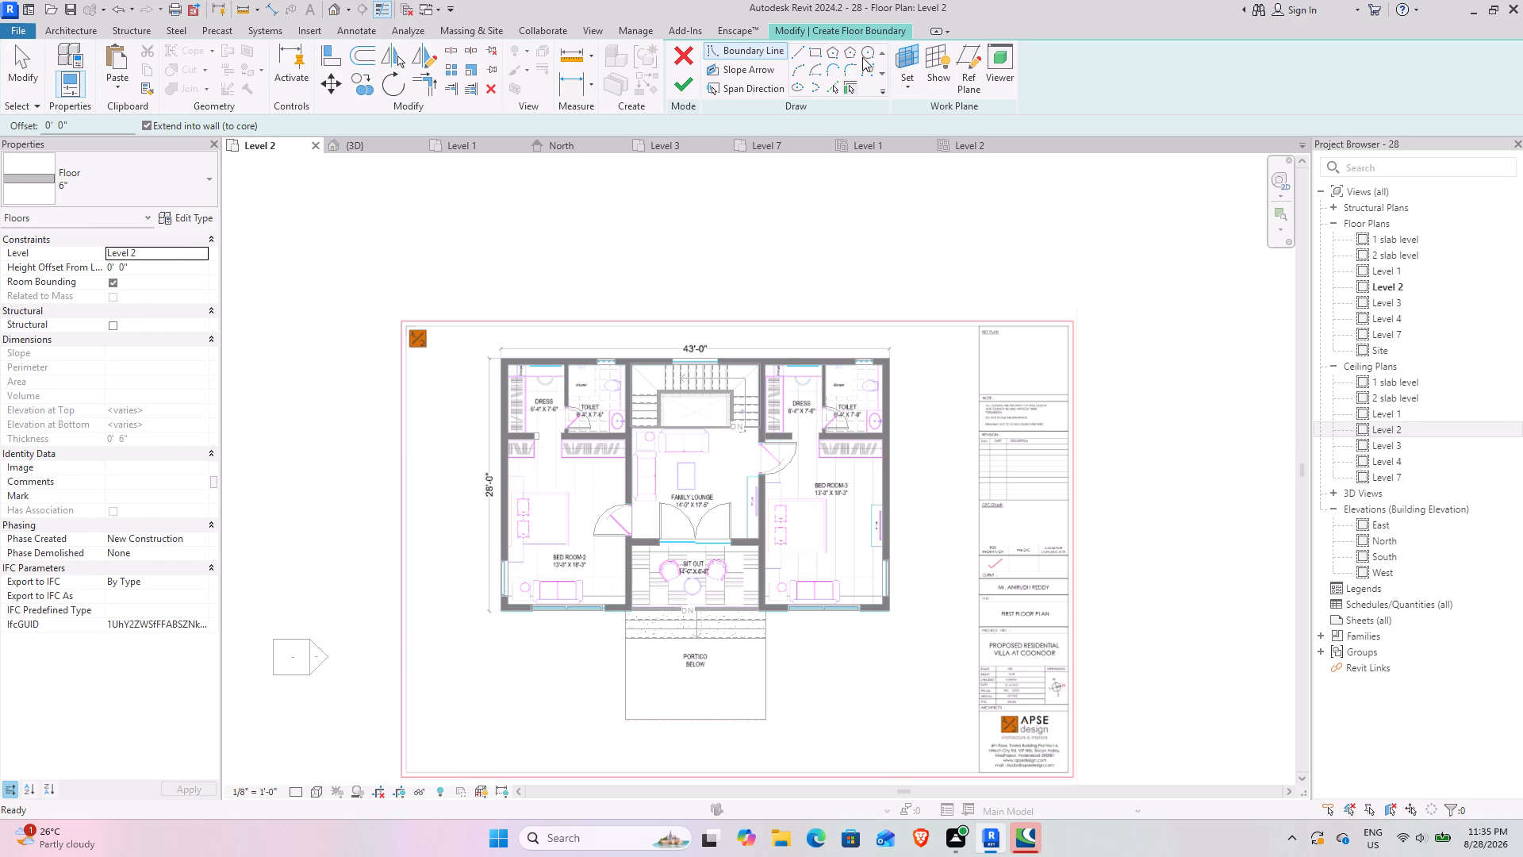
{"action": "left_click", "coordinate": [818, 49]}
{"action": "left_click", "coordinate": [496, 363]}
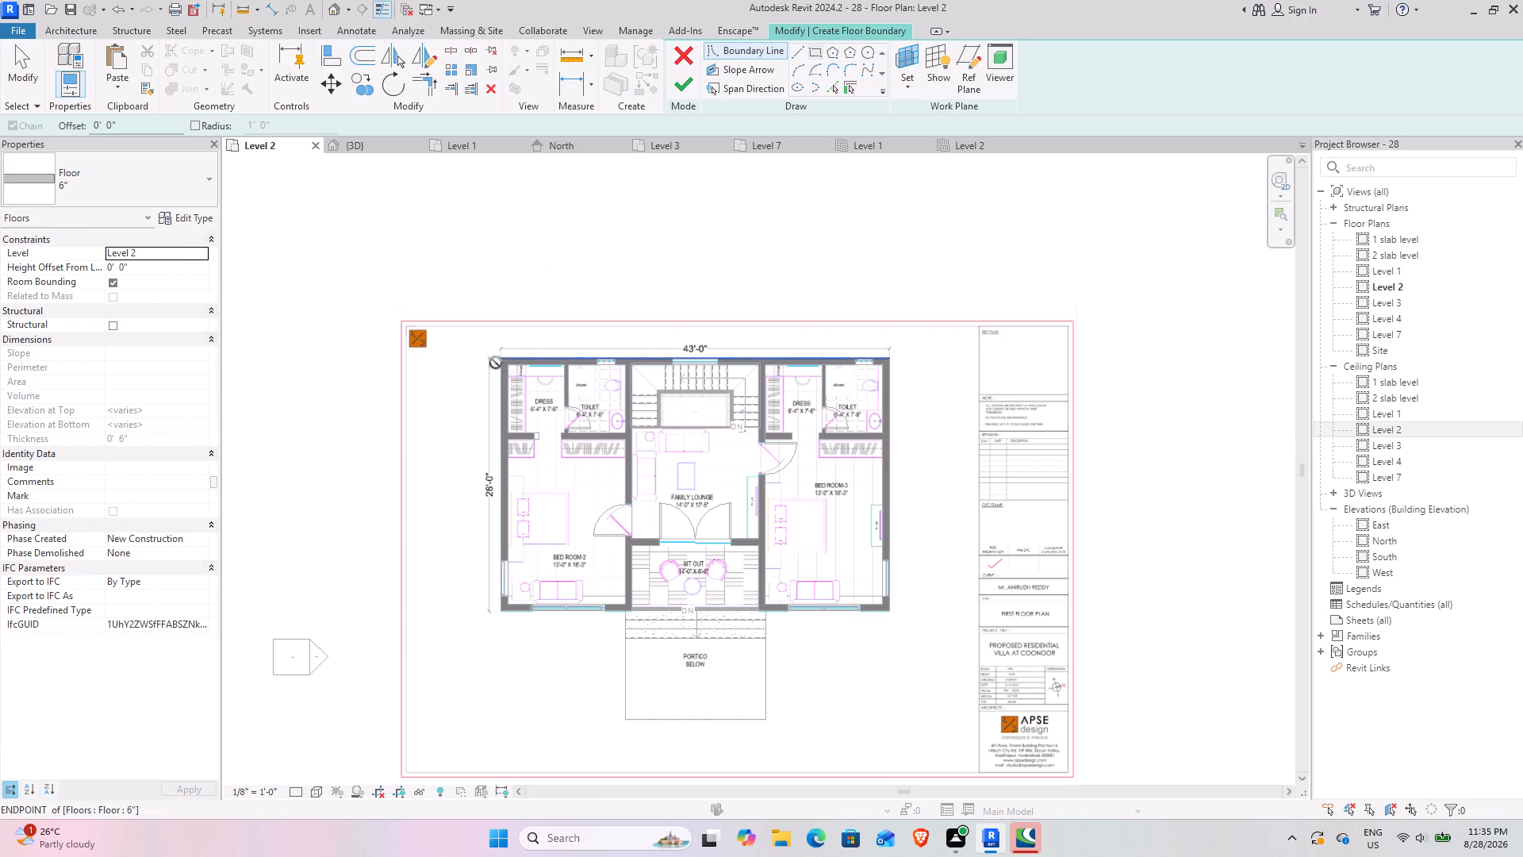
{"action": "left_click", "coordinate": [891, 613]}
{"action": "left_click", "coordinate": [671, 86]}
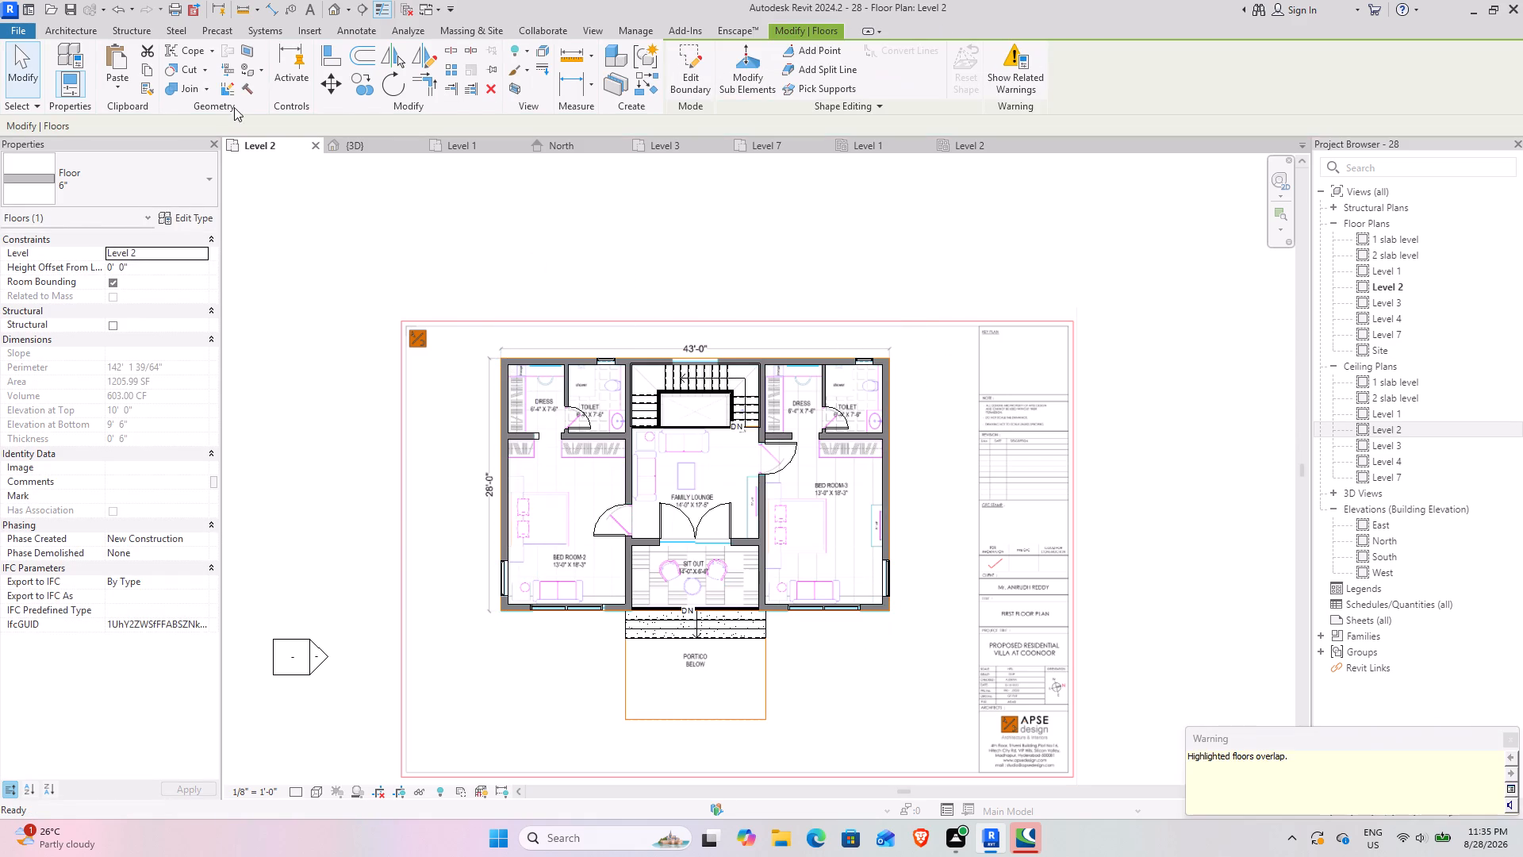
Set the new rectangular floor's level to Level 3 so it caps the upper storey.
{"action": "left_click", "coordinate": [356, 149]}
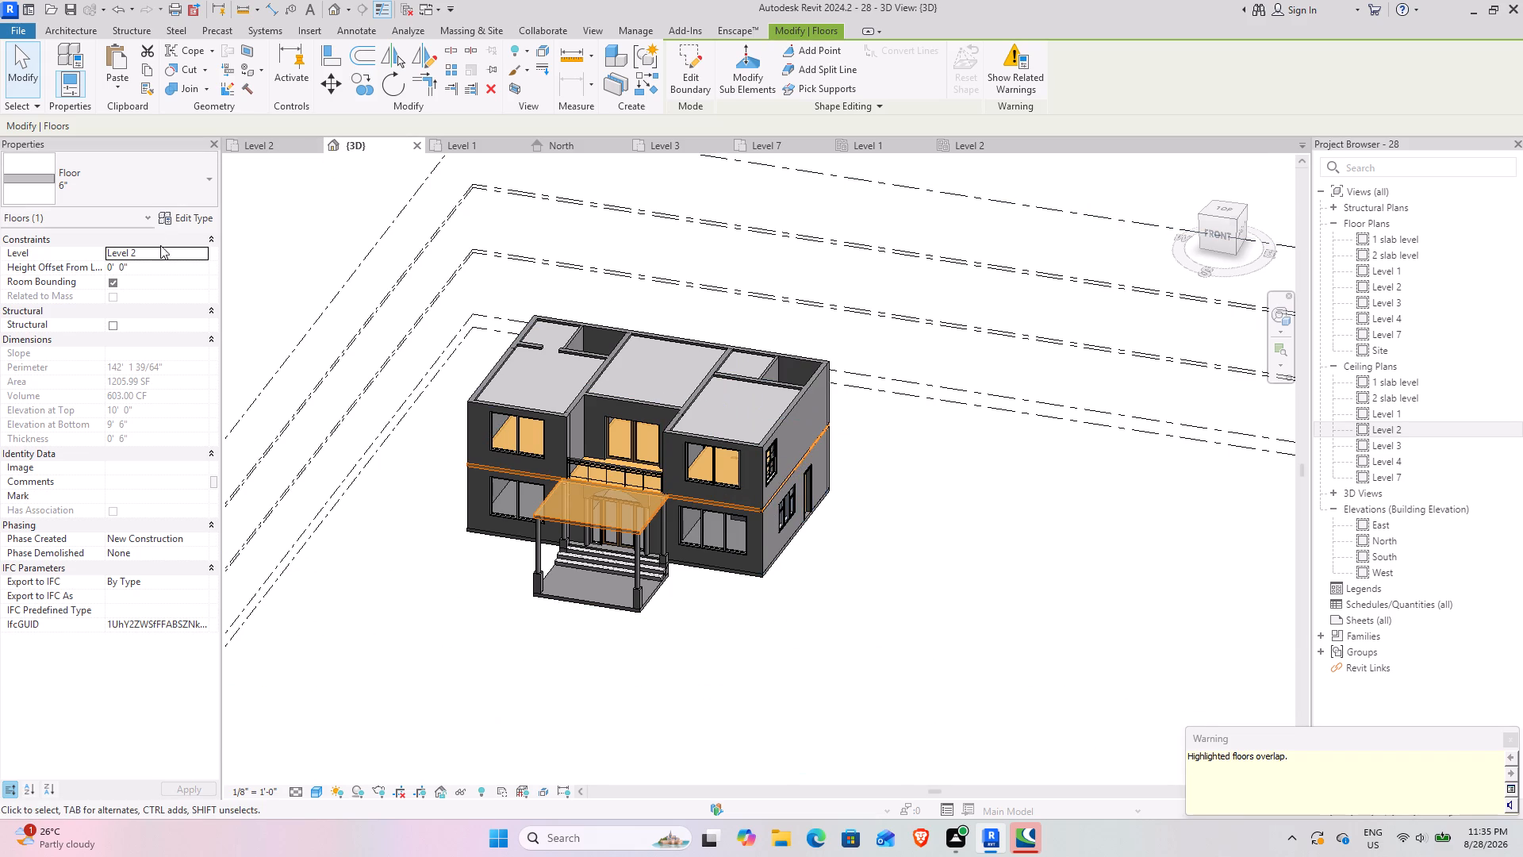
{"action": "left_click", "coordinate": [196, 256]}
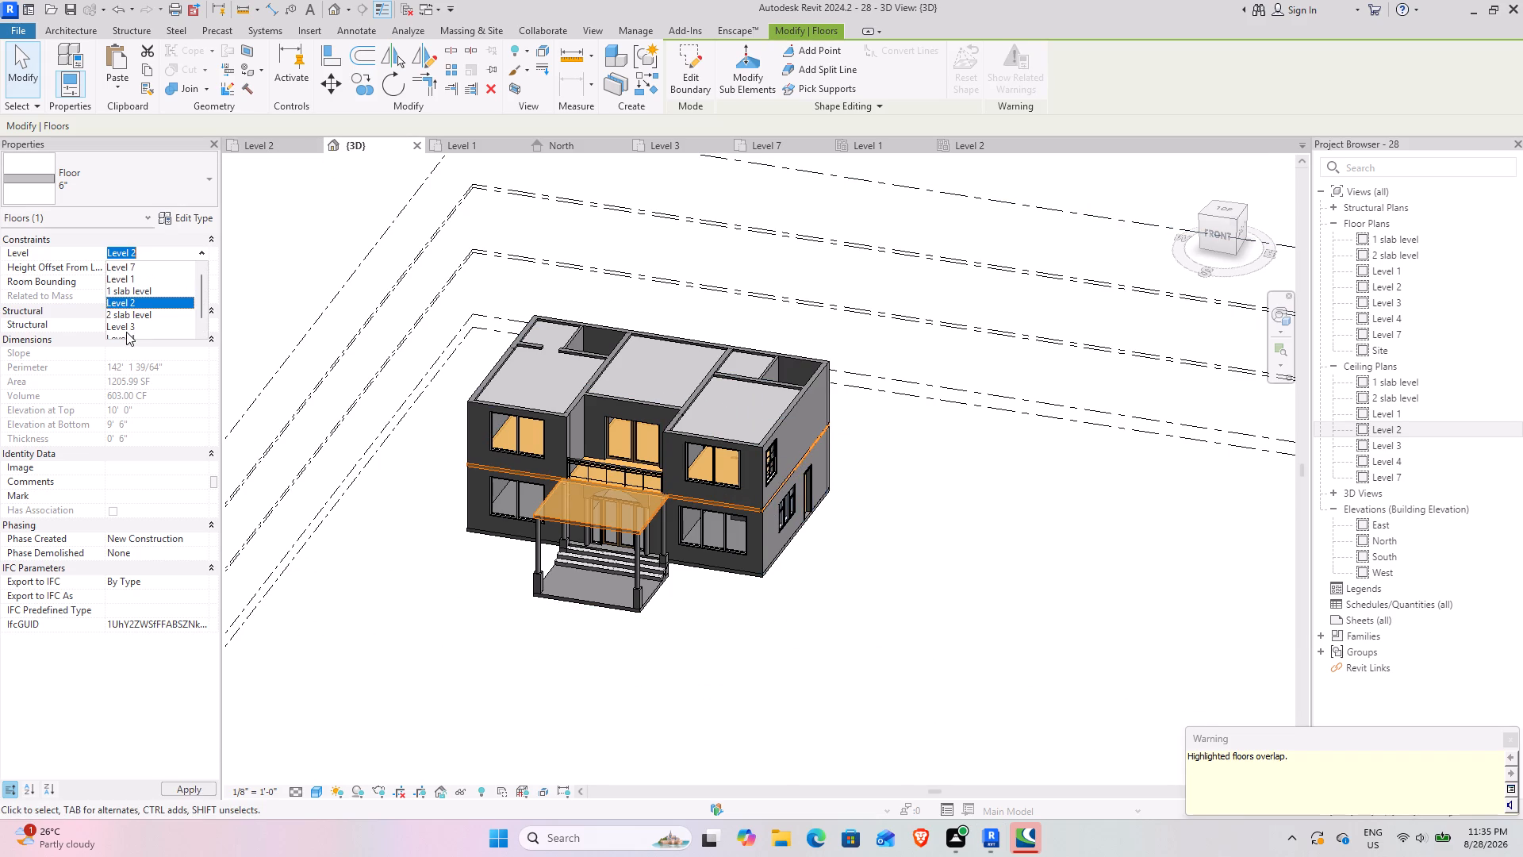
{"action": "left_click", "coordinate": [122, 329]}
{"action": "left_click", "coordinate": [850, 691]}
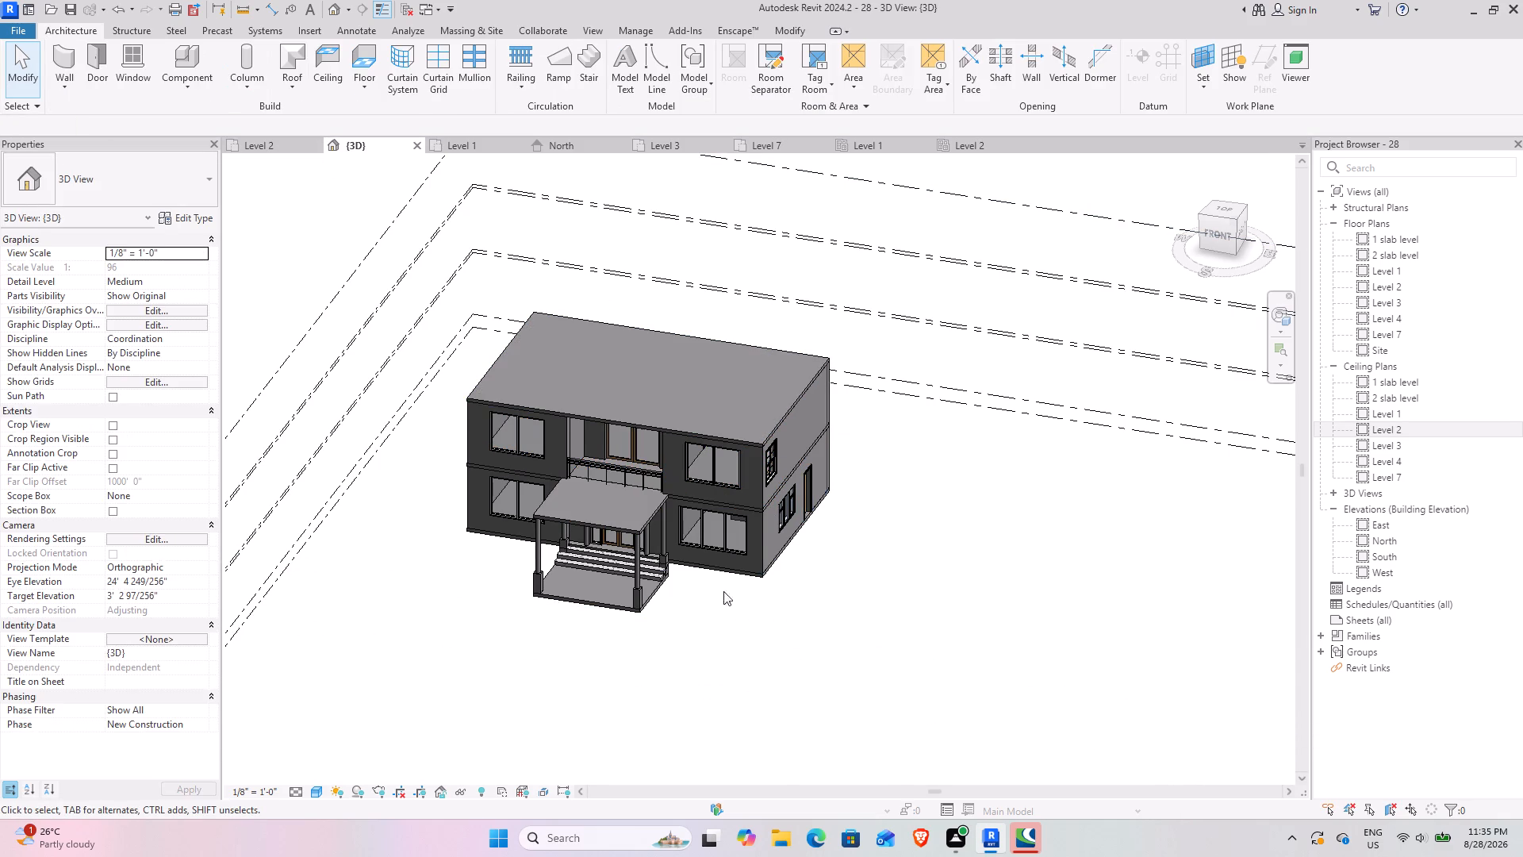
{"action": "scroll", "coordinate": [624, 458], "scroll_direction": "up", "scroll_amount": 3}
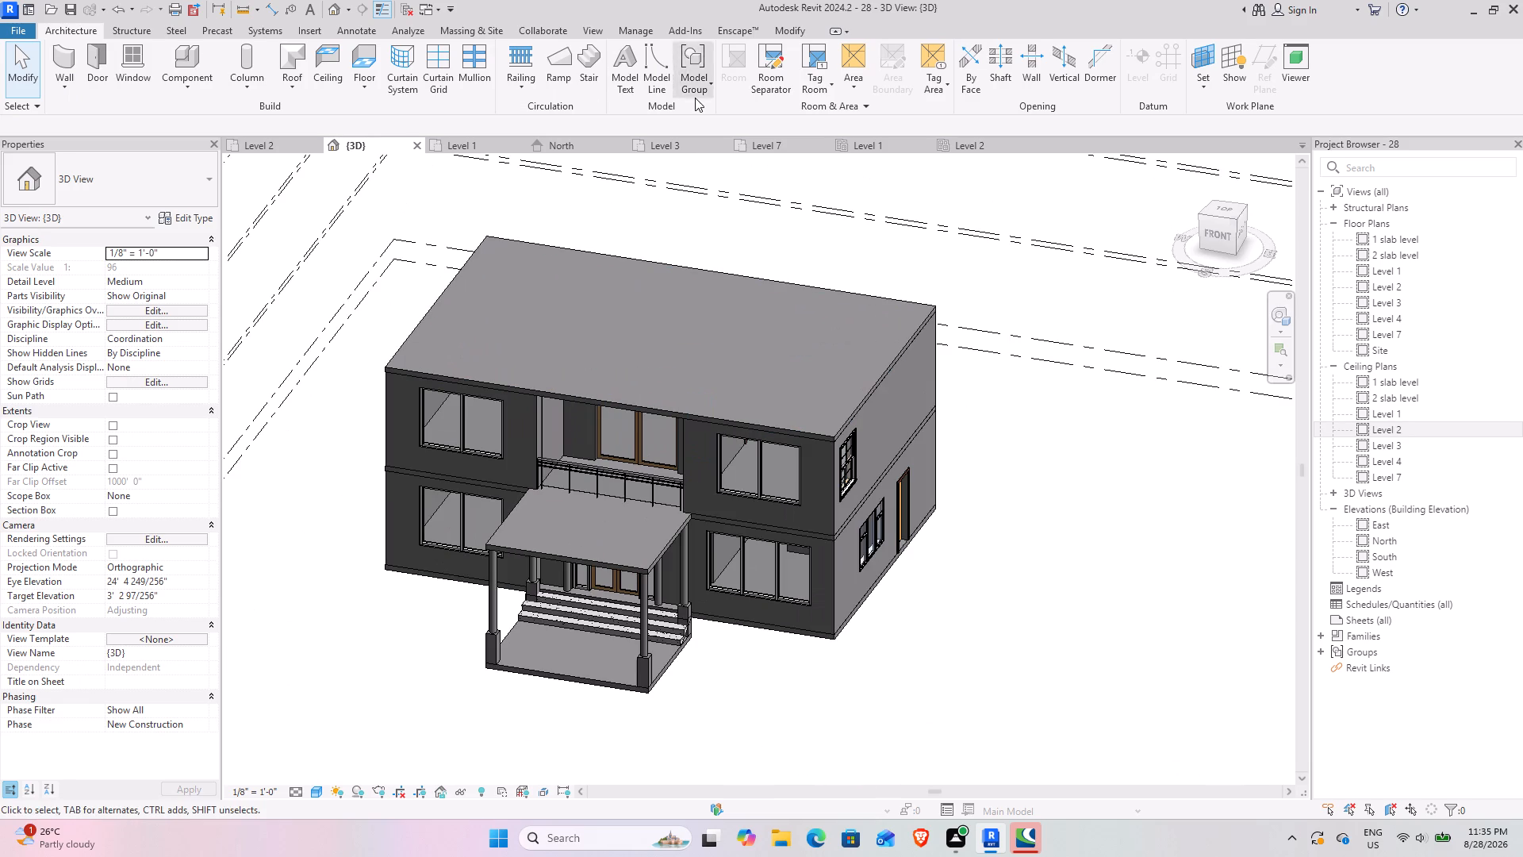
Reset the temporary hide/isolate in the North elevation and check the top slab against Level 3.
{"action": "left_click", "coordinate": [578, 148]}
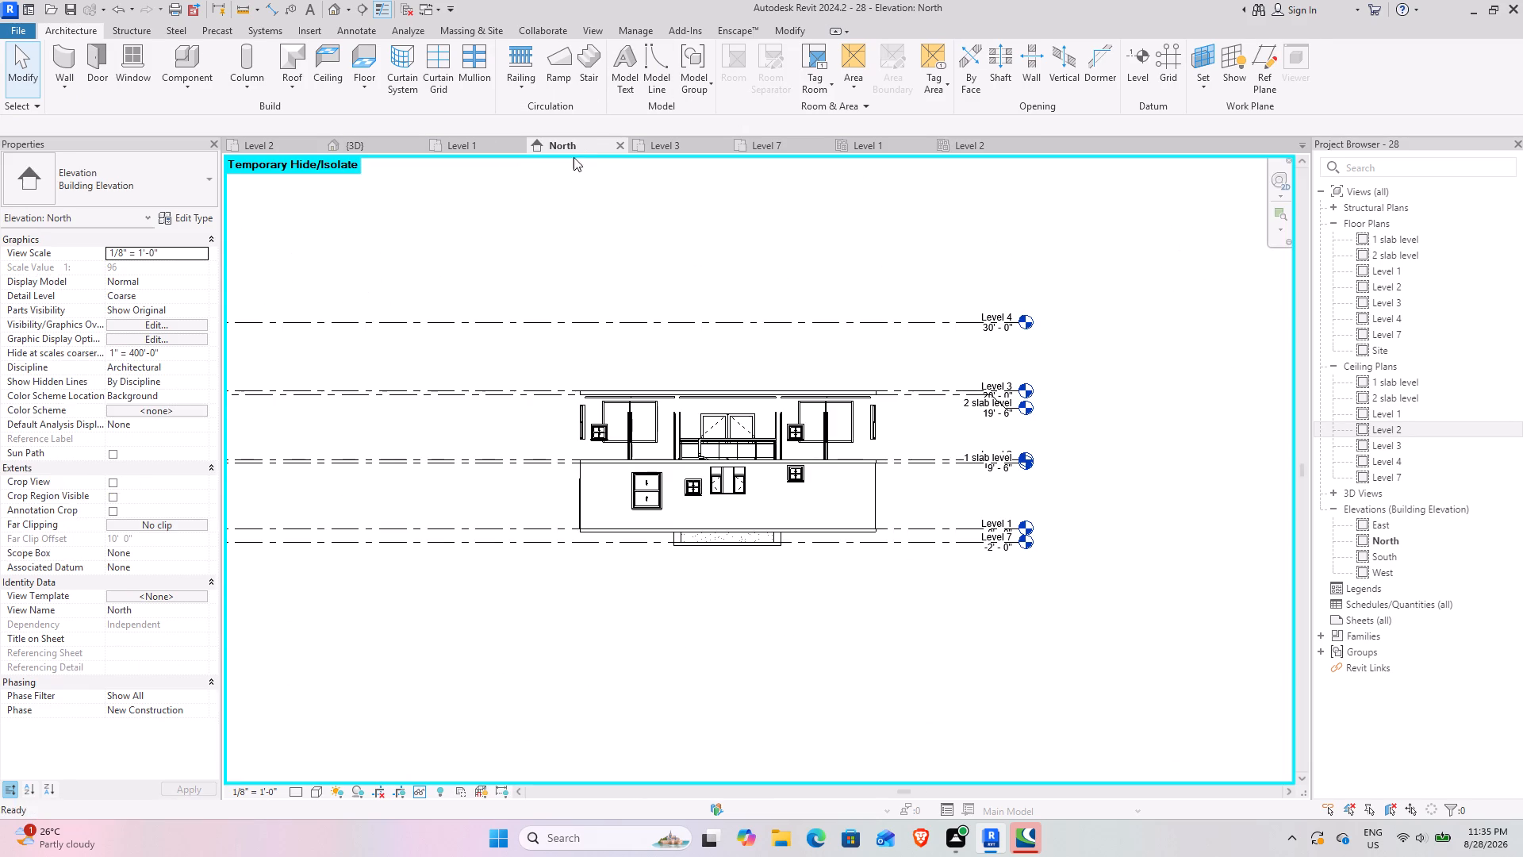
{"action": "scroll", "coordinate": [861, 380], "scroll_direction": "up", "scroll_amount": 7}
{"action": "left_click", "coordinate": [999, 533]}
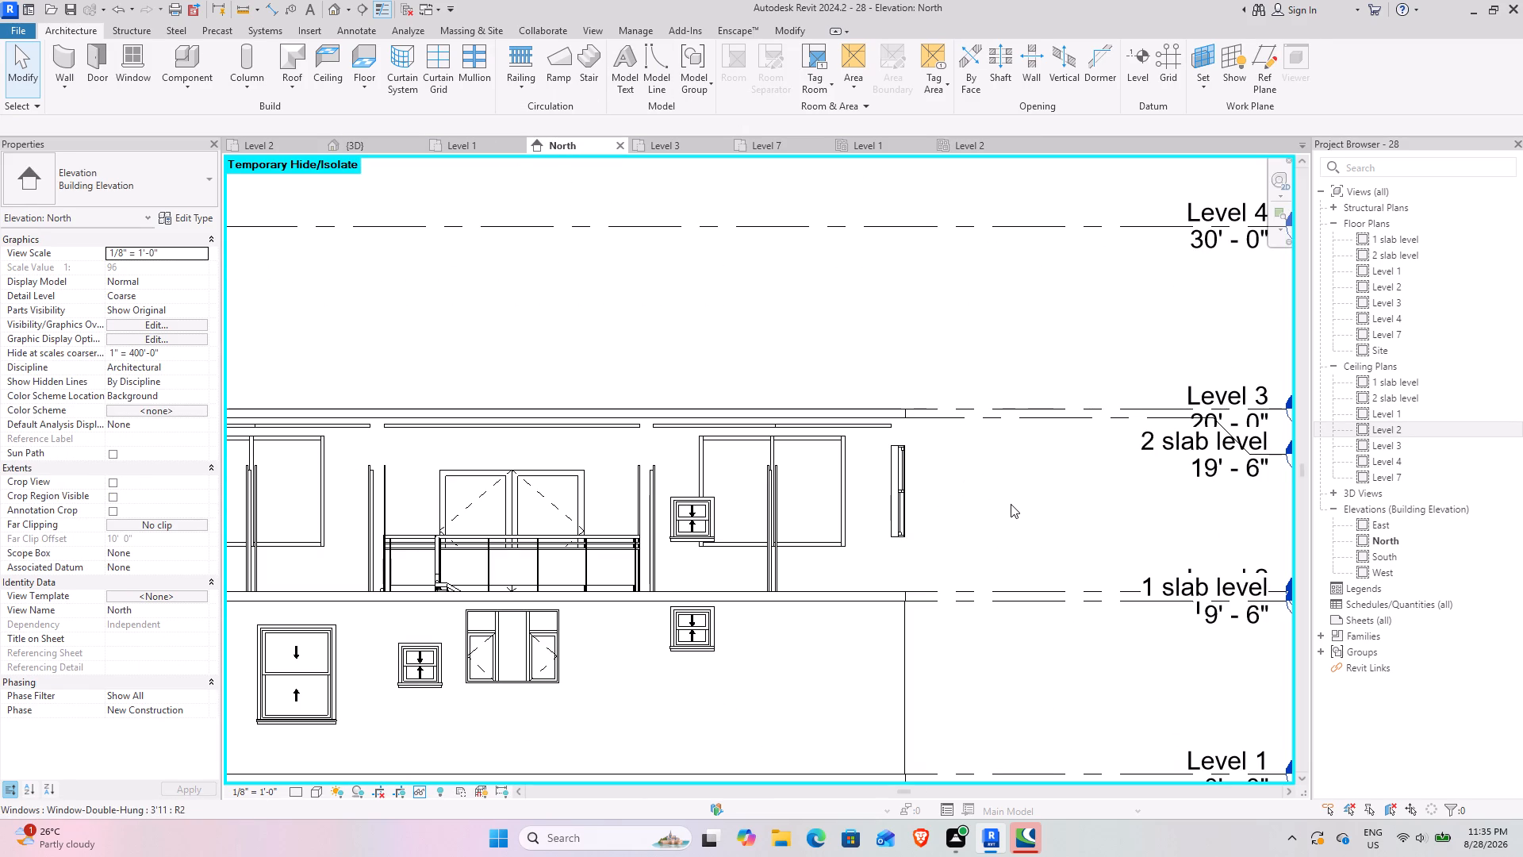
{"action": "key", "text": "h"}
{"action": "key", "text": "r"}
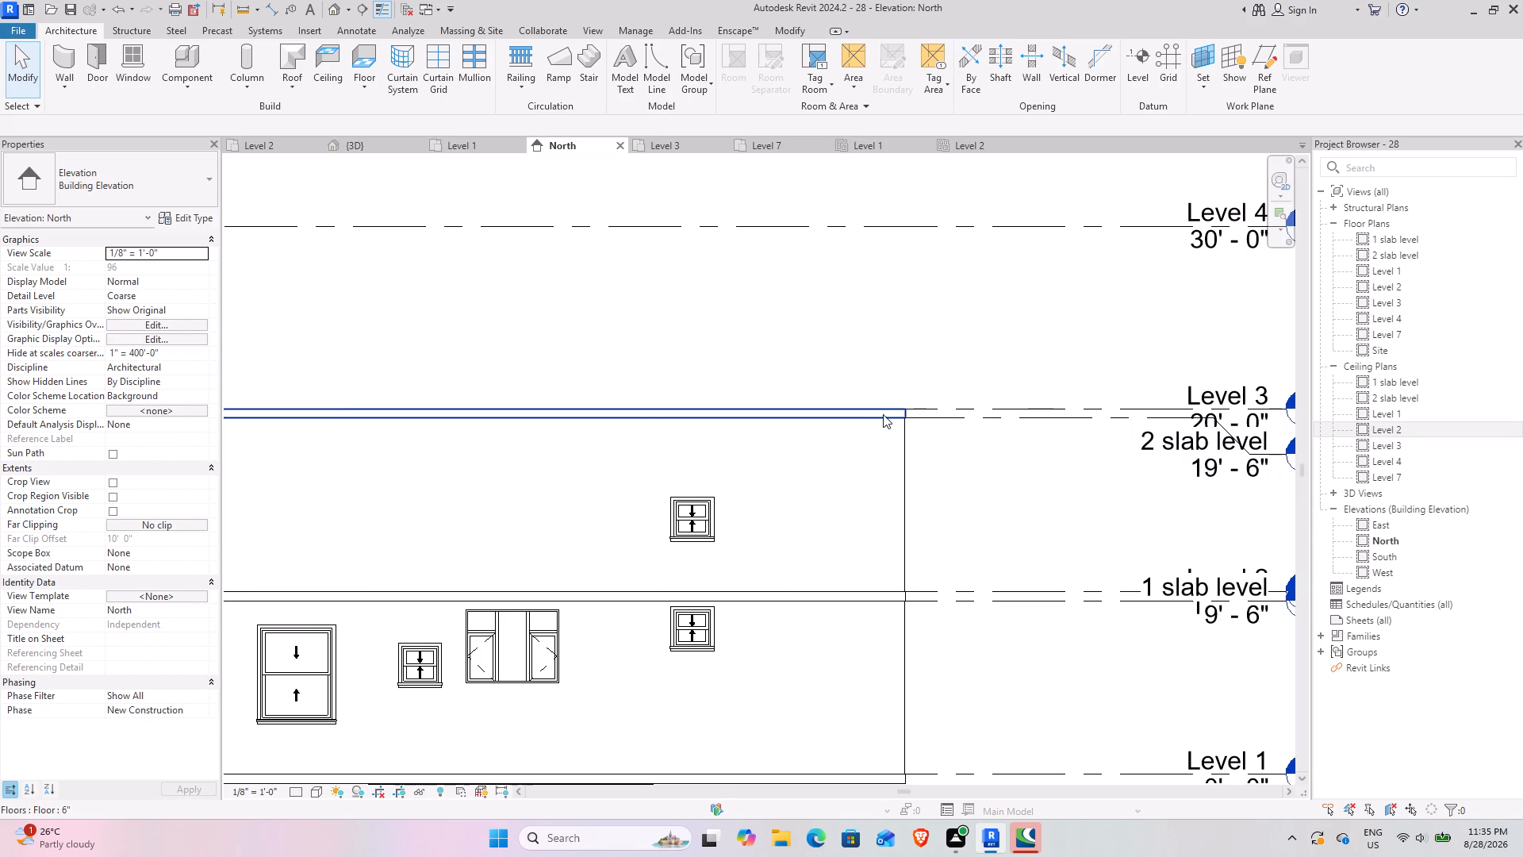
{"action": "scroll", "coordinate": [970, 459], "scroll_direction": "down", "scroll_amount": 3}
{"action": "middle_click_drag", "start_coordinate": [810, 519], "coordinate": [856, 471]}
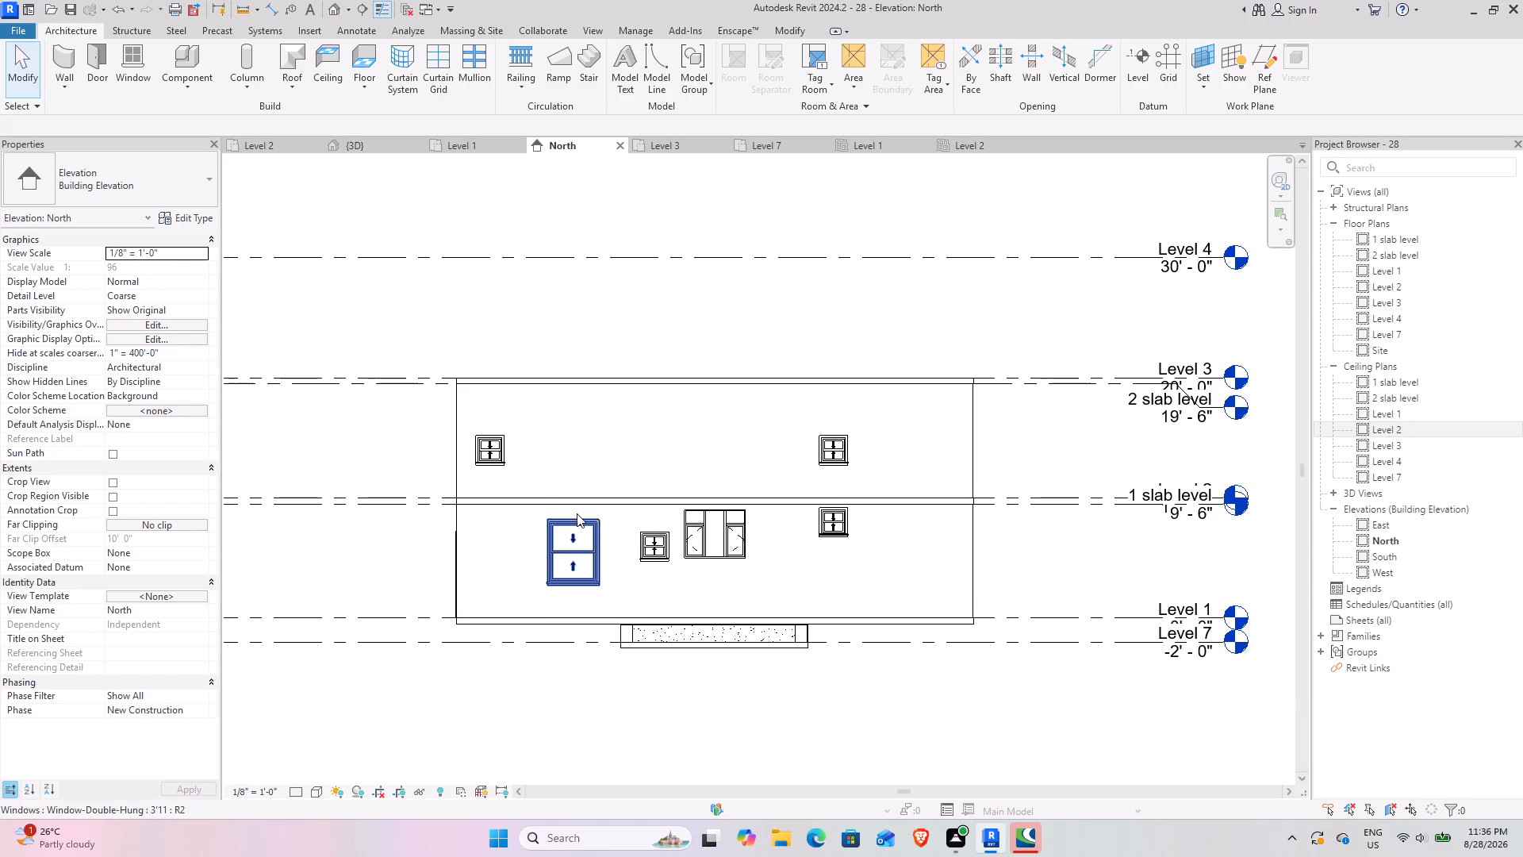
{"action": "scroll", "coordinate": [560, 548], "scroll_direction": "up", "scroll_amount": 7}
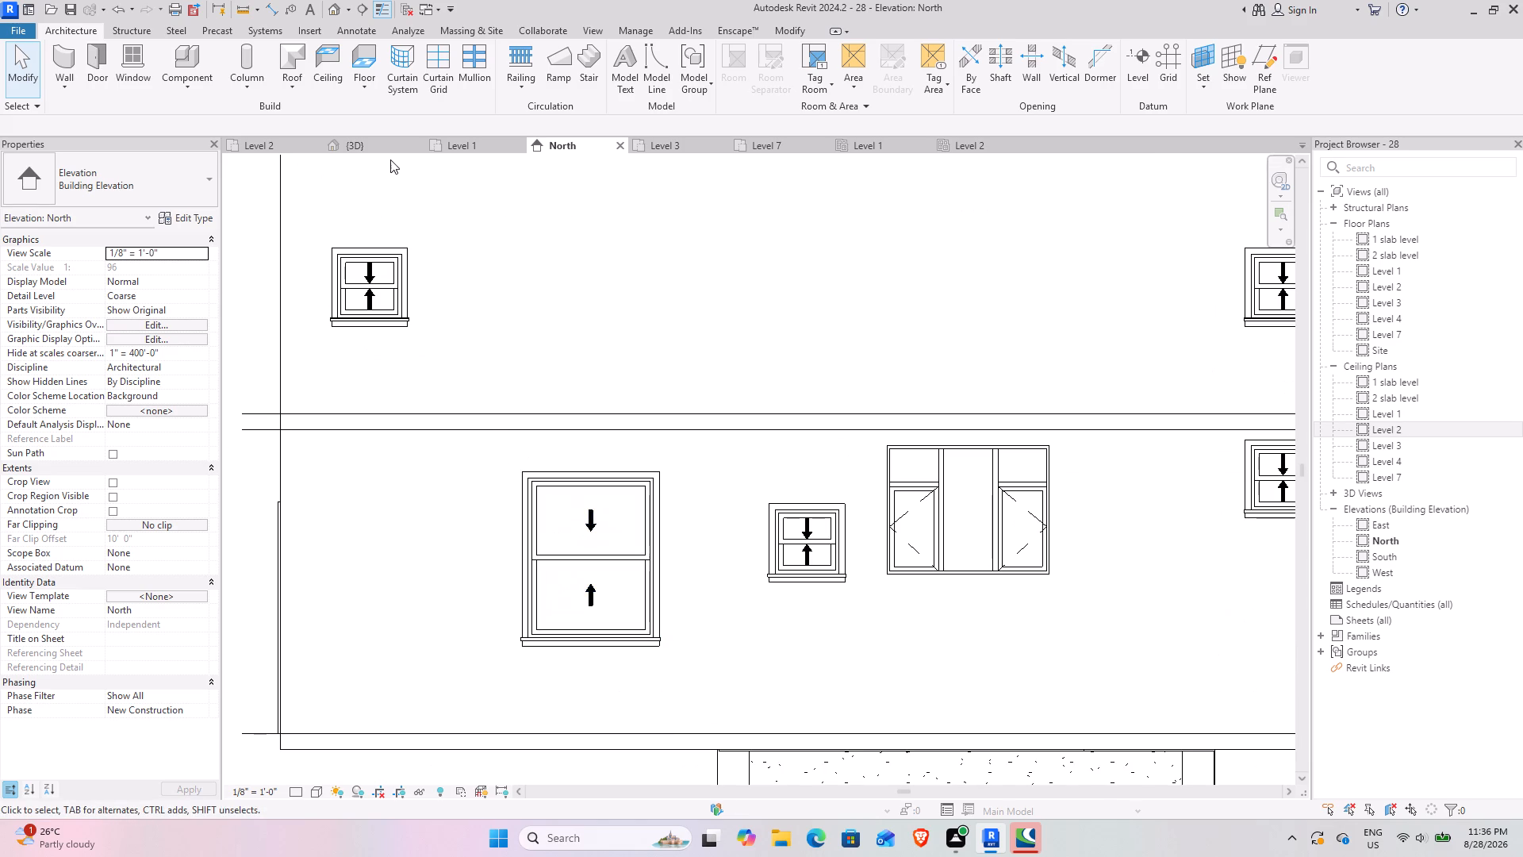
Examine the capped villa in 3D from the front and side, including the roof slab and entrance portico.
{"action": "left_click", "coordinate": [372, 151]}
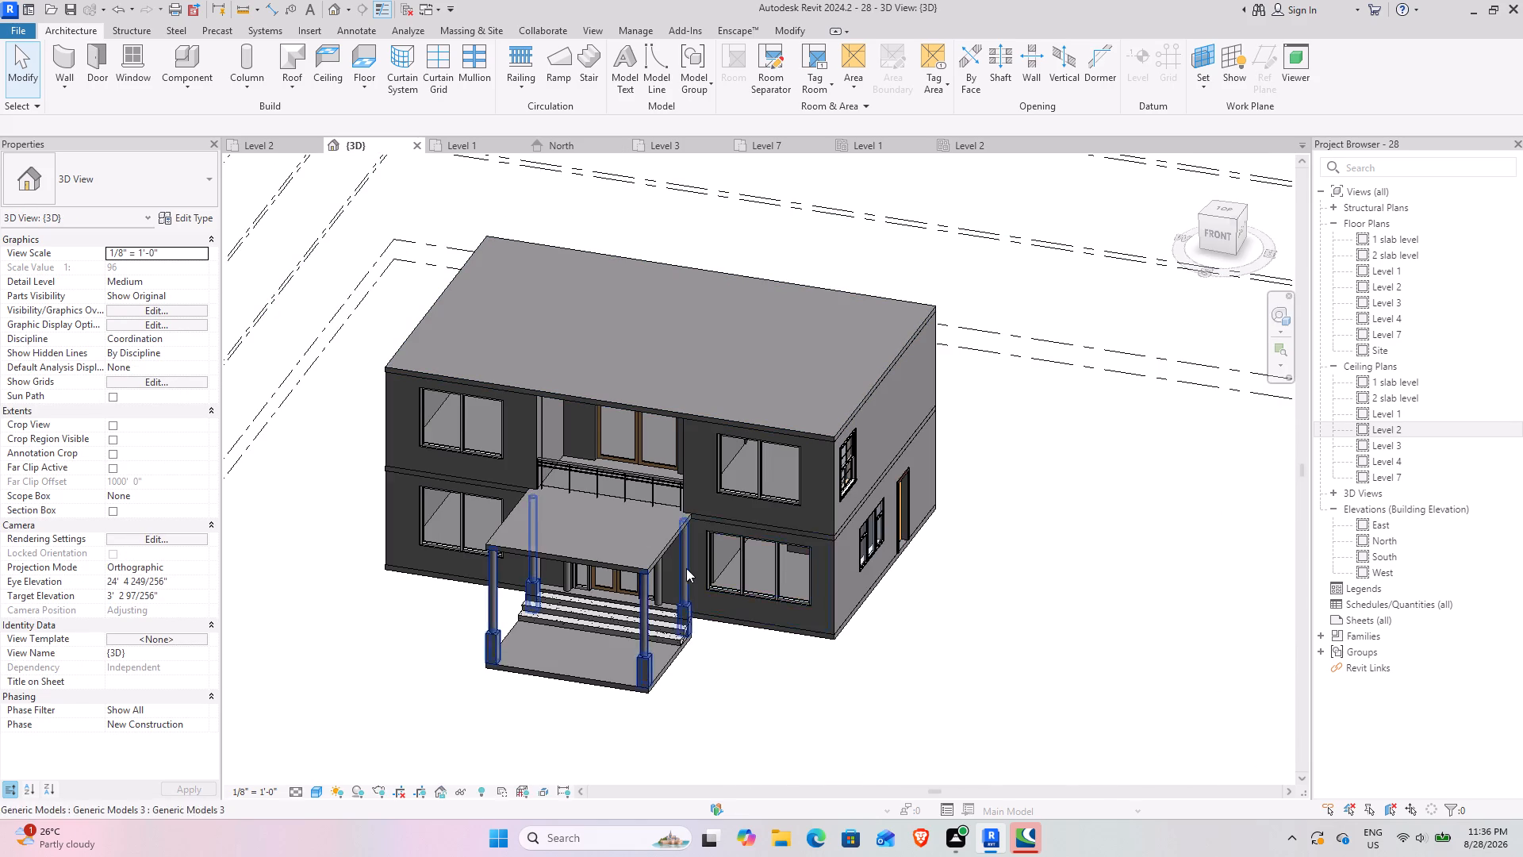
{"action": "middle_click_drag", "start_coordinate": [659, 563], "coordinate": [489, 476], "text": "shift"}
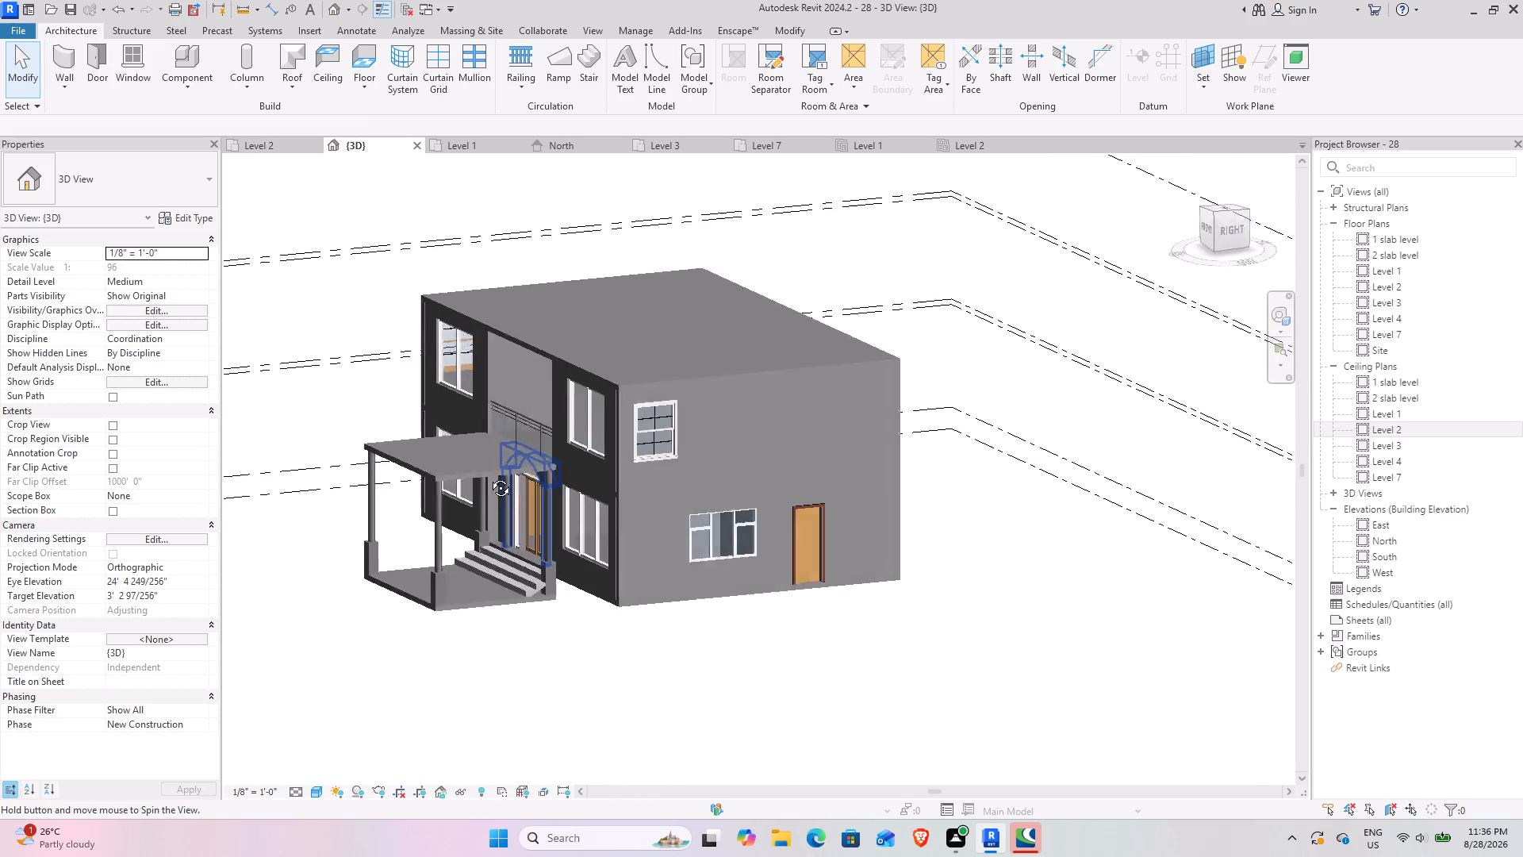
{"action": "middle_click_drag", "start_coordinate": [489, 476], "coordinate": [481, 476], "text": "shift"}
{"action": "scroll", "coordinate": [481, 476], "scroll_direction": "down", "scroll_amount": 4}
{"action": "middle_click_drag", "start_coordinate": [478, 515], "coordinate": [822, 499], "text": "shift"}
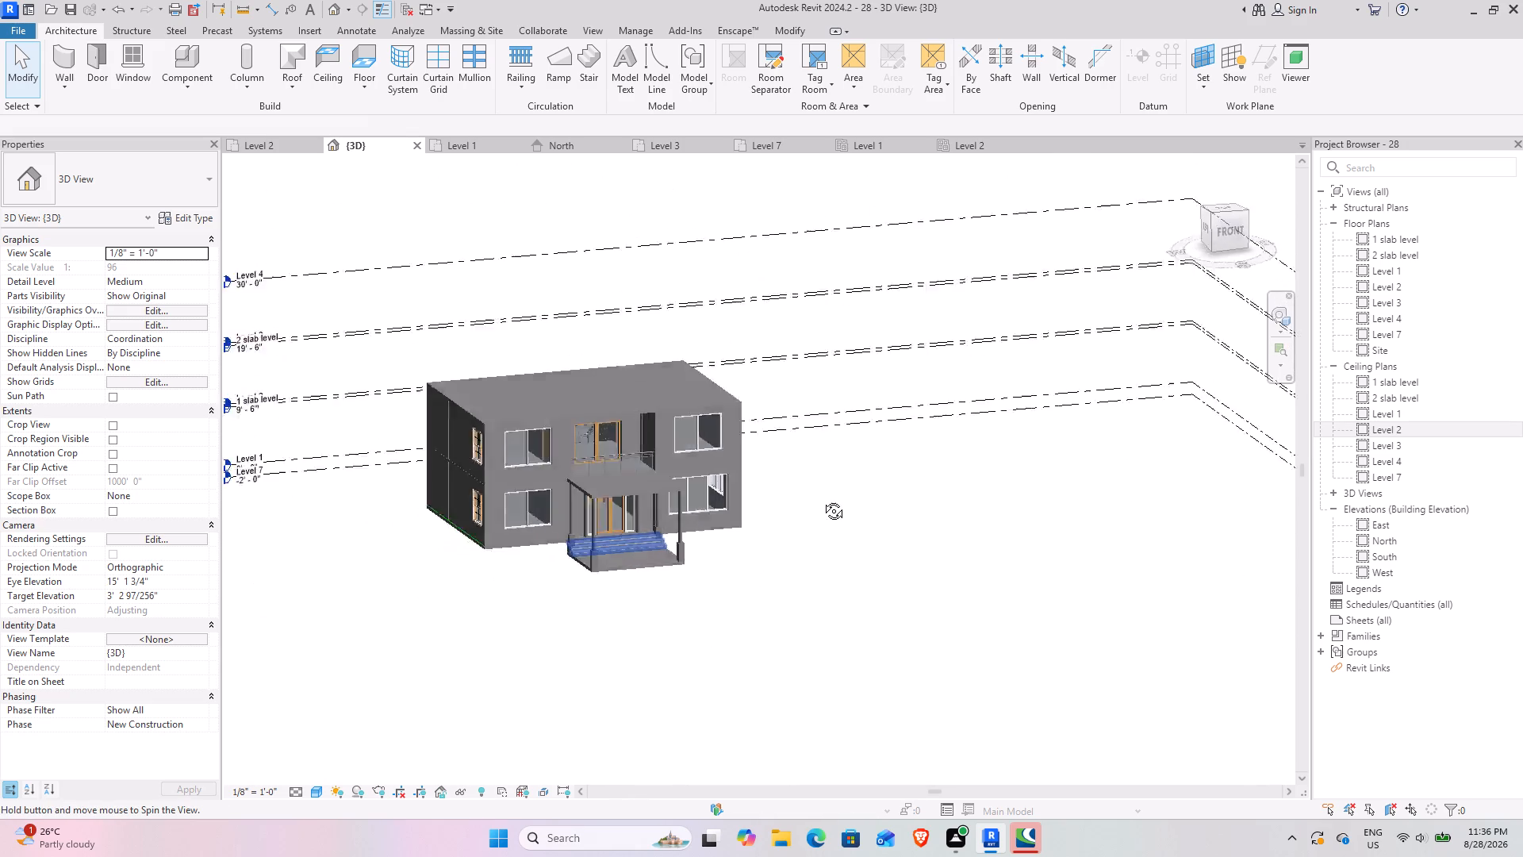
{"action": "middle_click_drag", "start_coordinate": [822, 499], "coordinate": [801, 600], "text": "shift"}
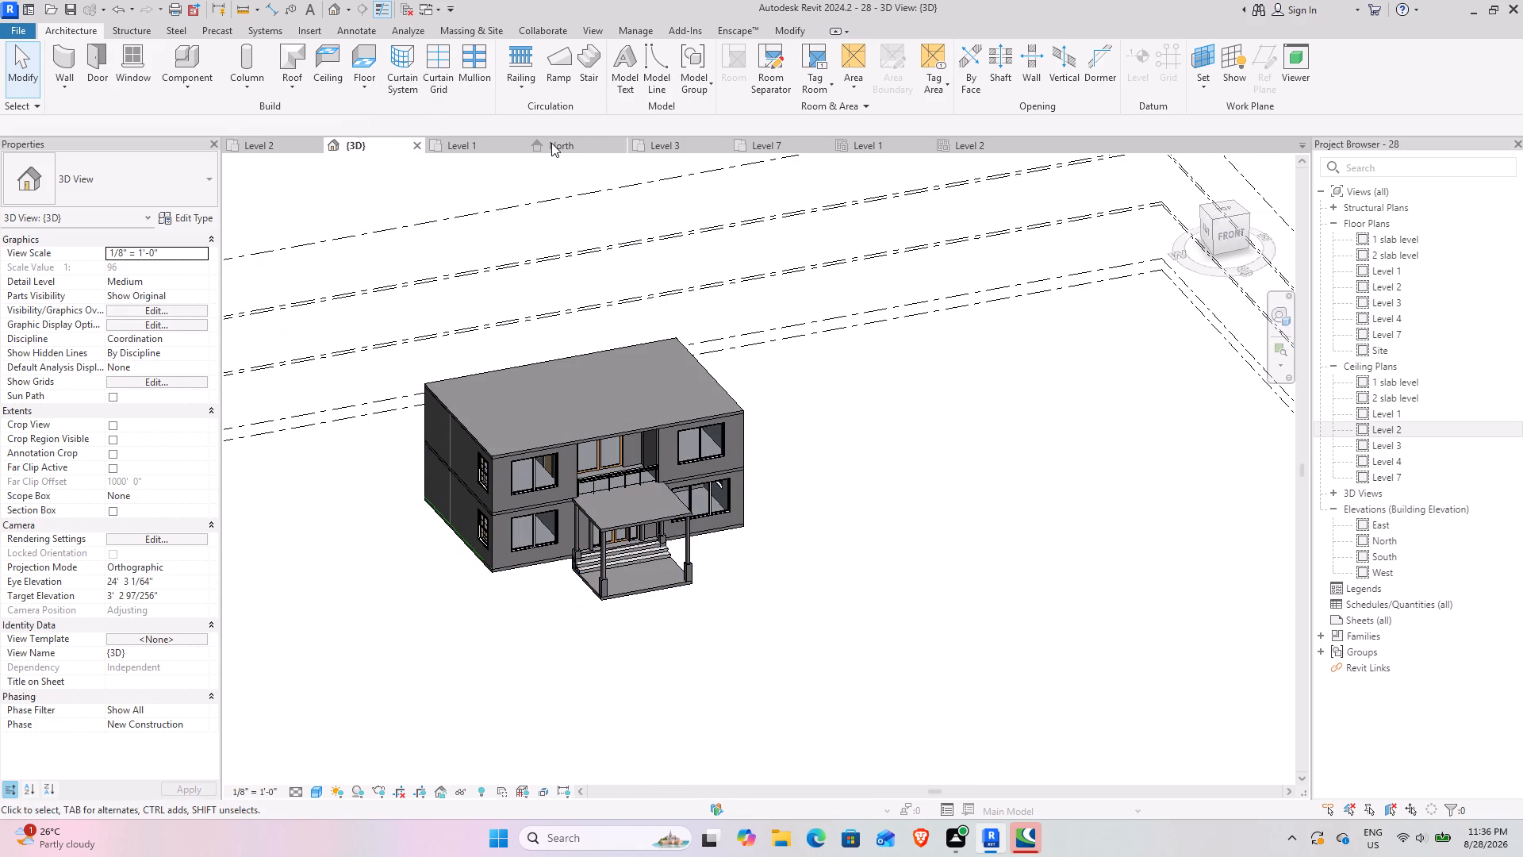
{"action": "scroll", "coordinate": [586, 651], "scroll_direction": "up", "scroll_amount": 4}
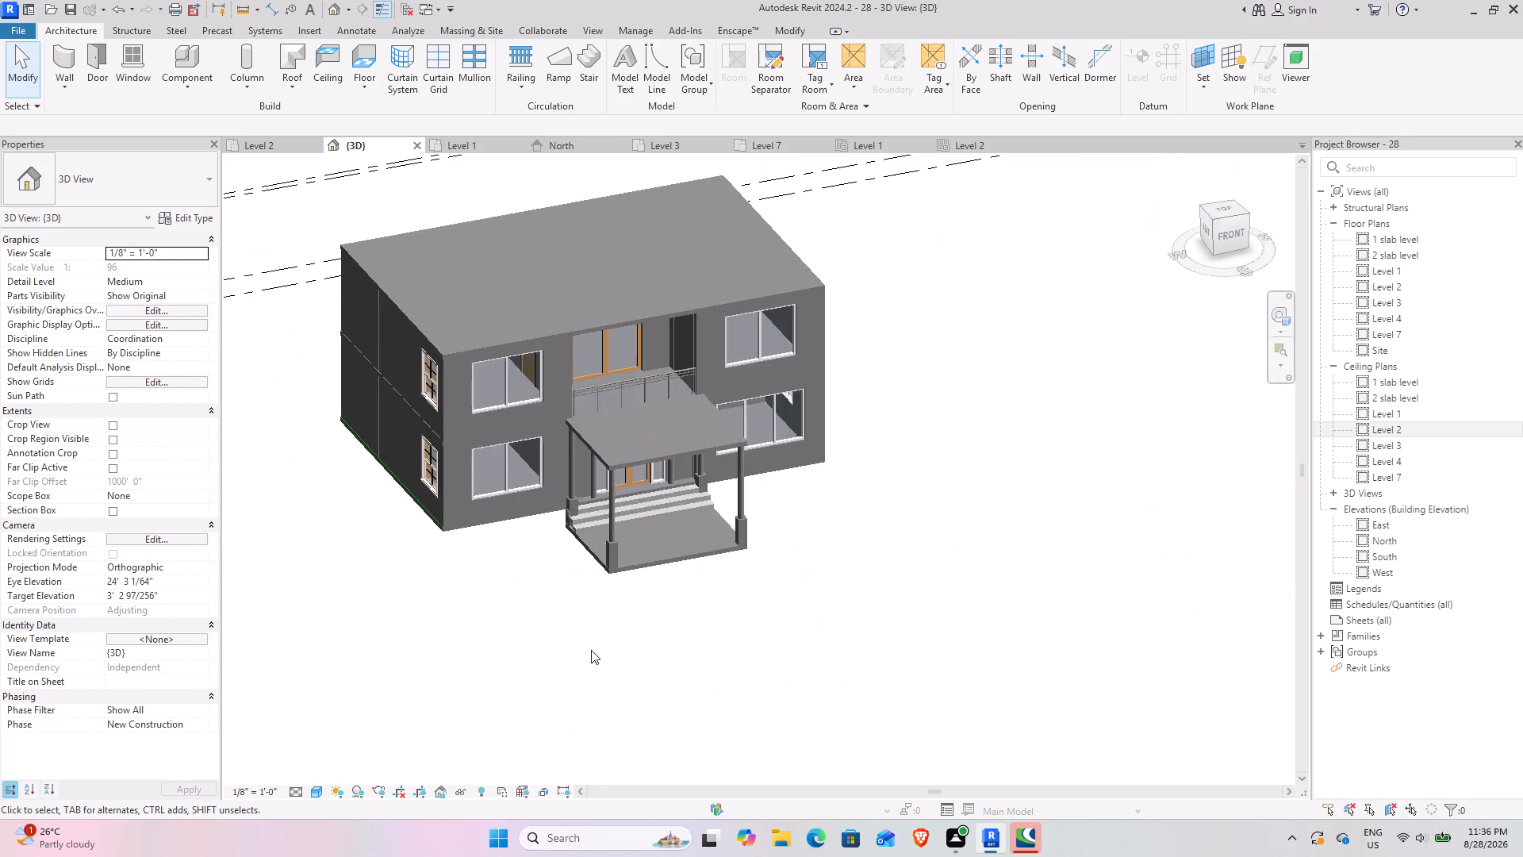
{"action": "middle_click_drag", "start_coordinate": [570, 643], "coordinate": [543, 569], "text": "shift"}
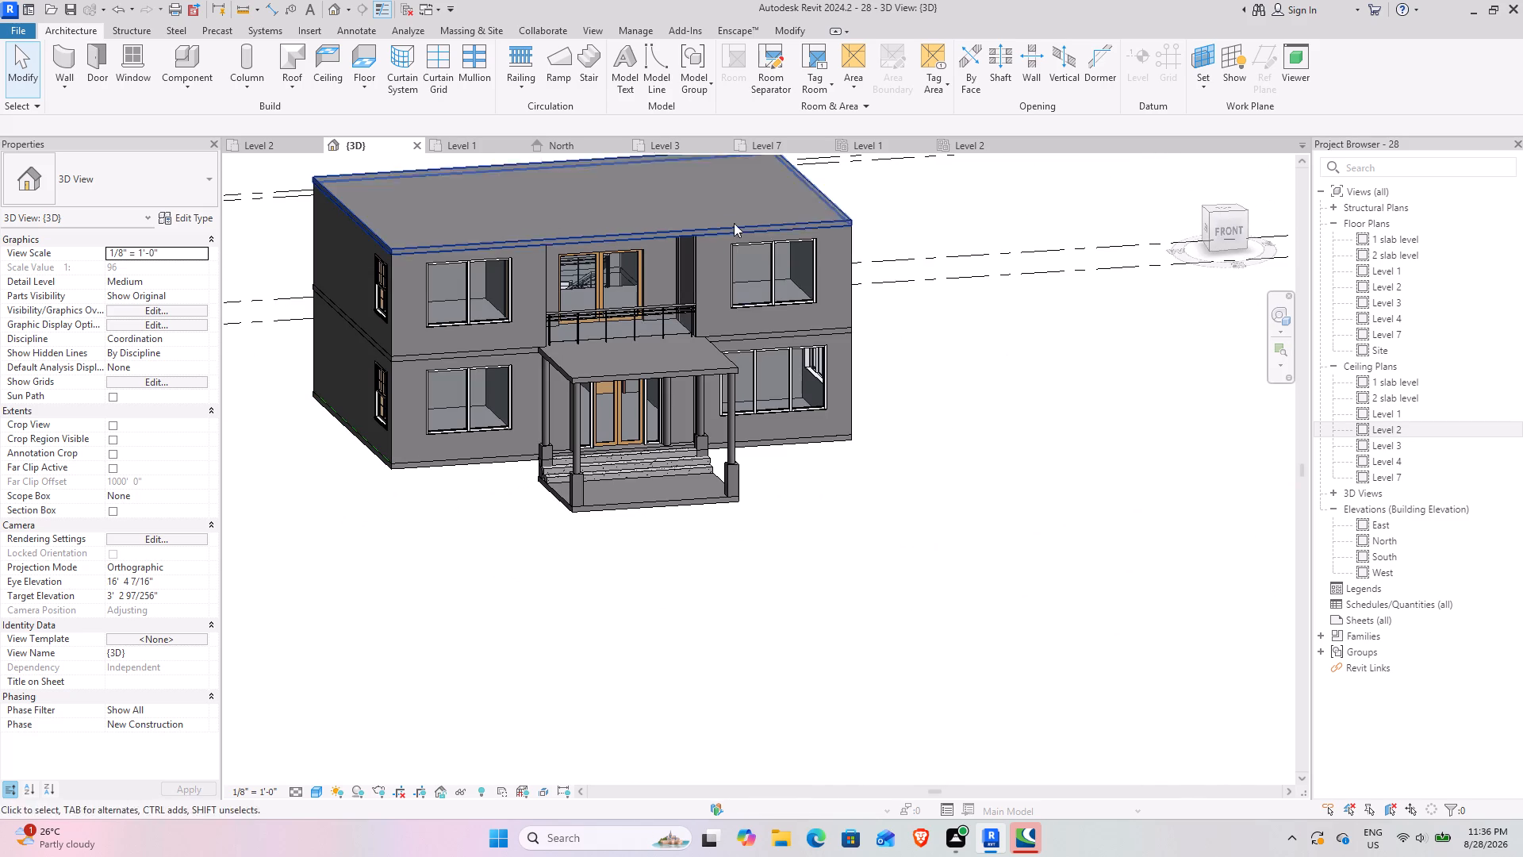
In the Level 7 floor plan, set up a 9" basic wall based on Level 7 with a 6' unconnected height.
{"action": "double_click", "coordinate": [1406, 334]}
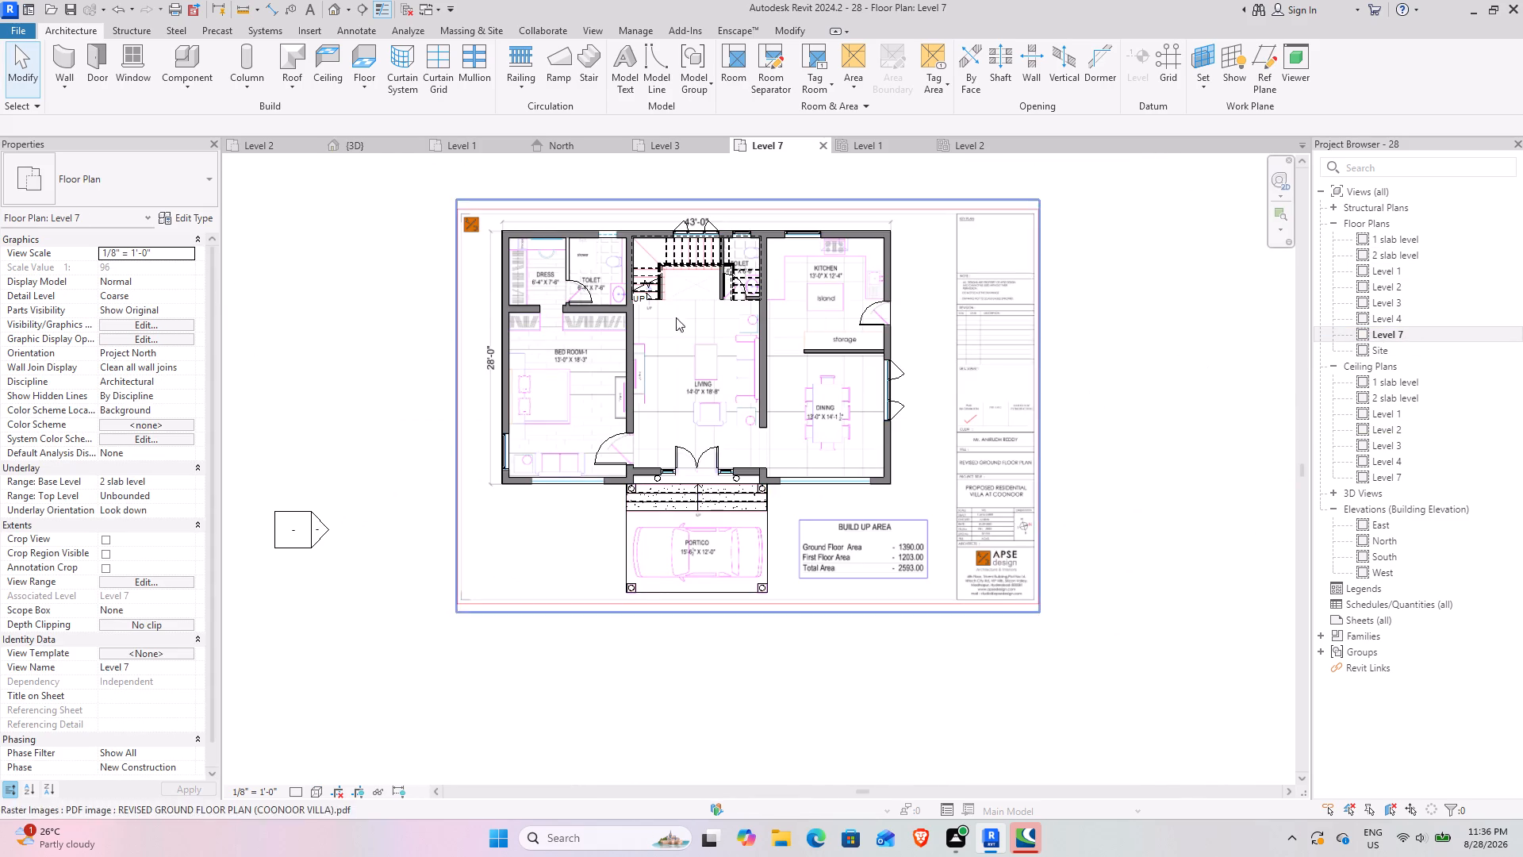
{"action": "scroll", "coordinate": [505, 312], "scroll_direction": "down", "scroll_amount": 2}
{"action": "scroll", "coordinate": [475, 261], "scroll_direction": "up", "scroll_amount": 6}
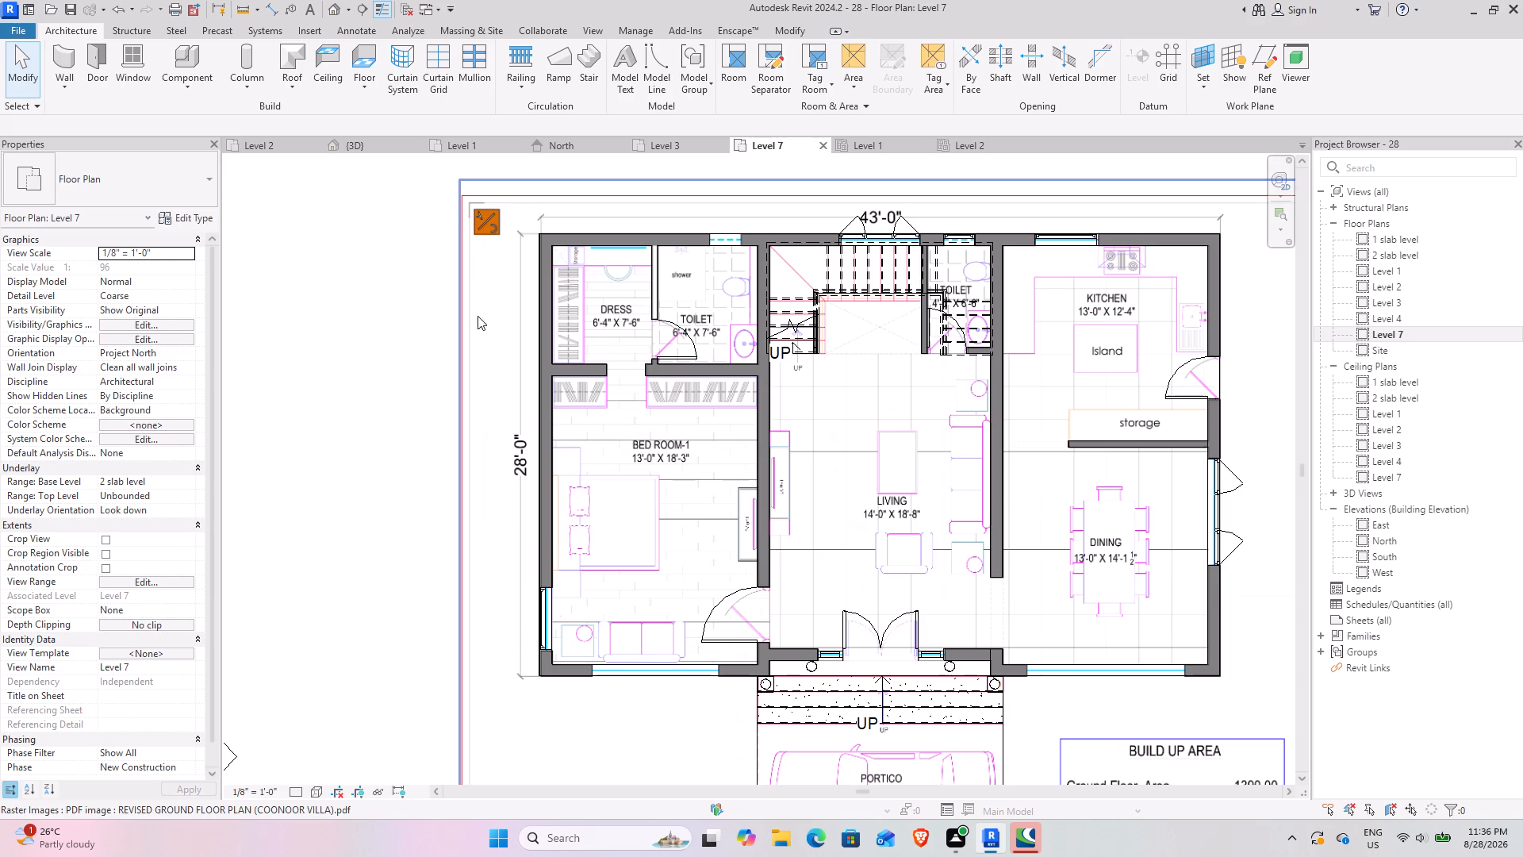
{"action": "scroll", "coordinate": [458, 312], "scroll_direction": "down", "scroll_amount": 3}
{"action": "middle_click_drag", "start_coordinate": [485, 306], "coordinate": [409, 461]}
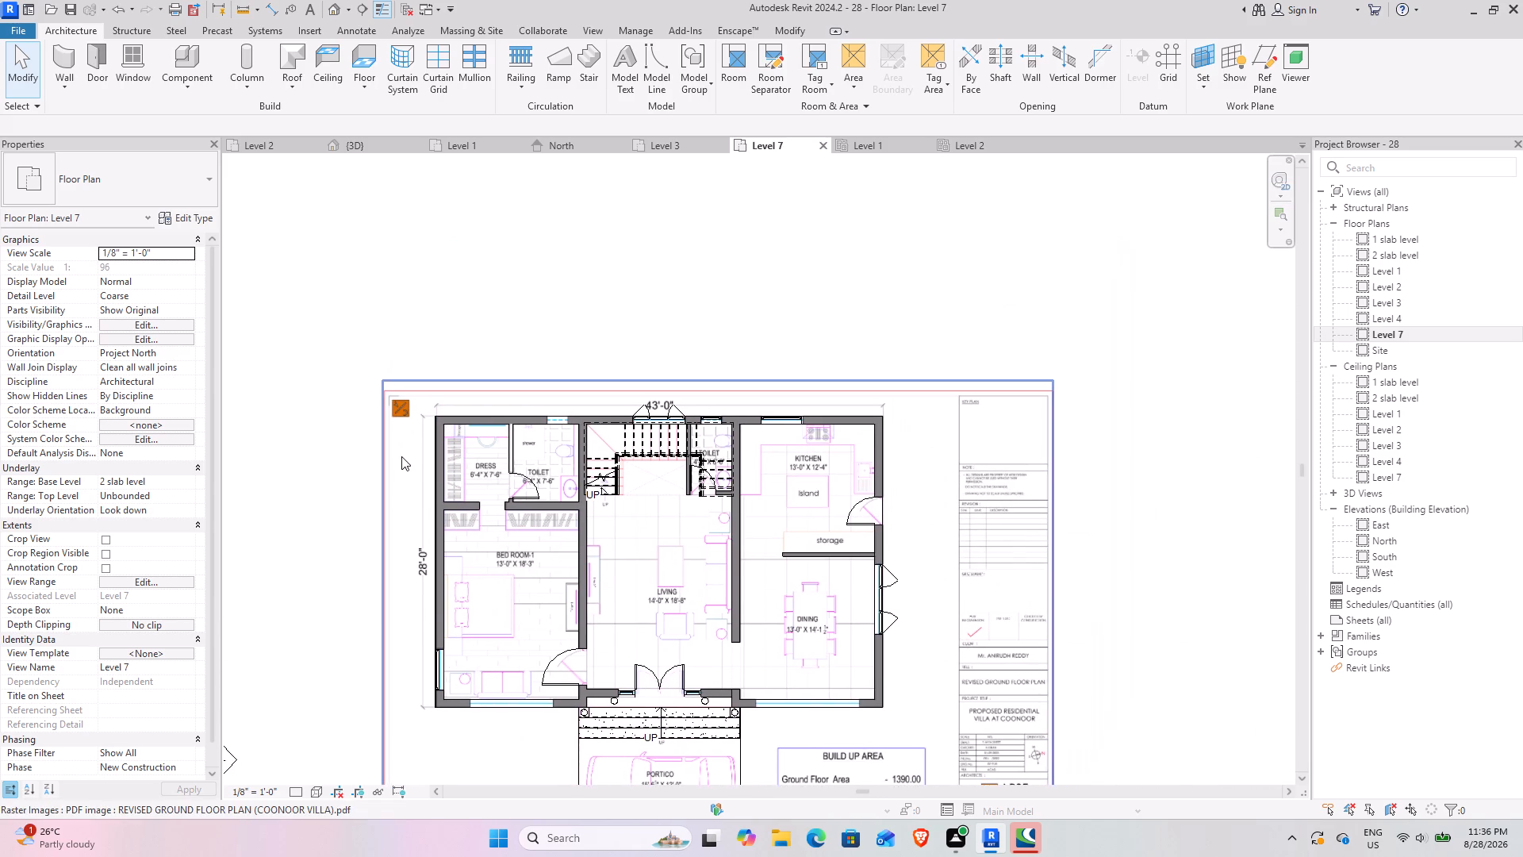
{"action": "scroll", "coordinate": [451, 405], "scroll_direction": "up", "scroll_amount": 6}
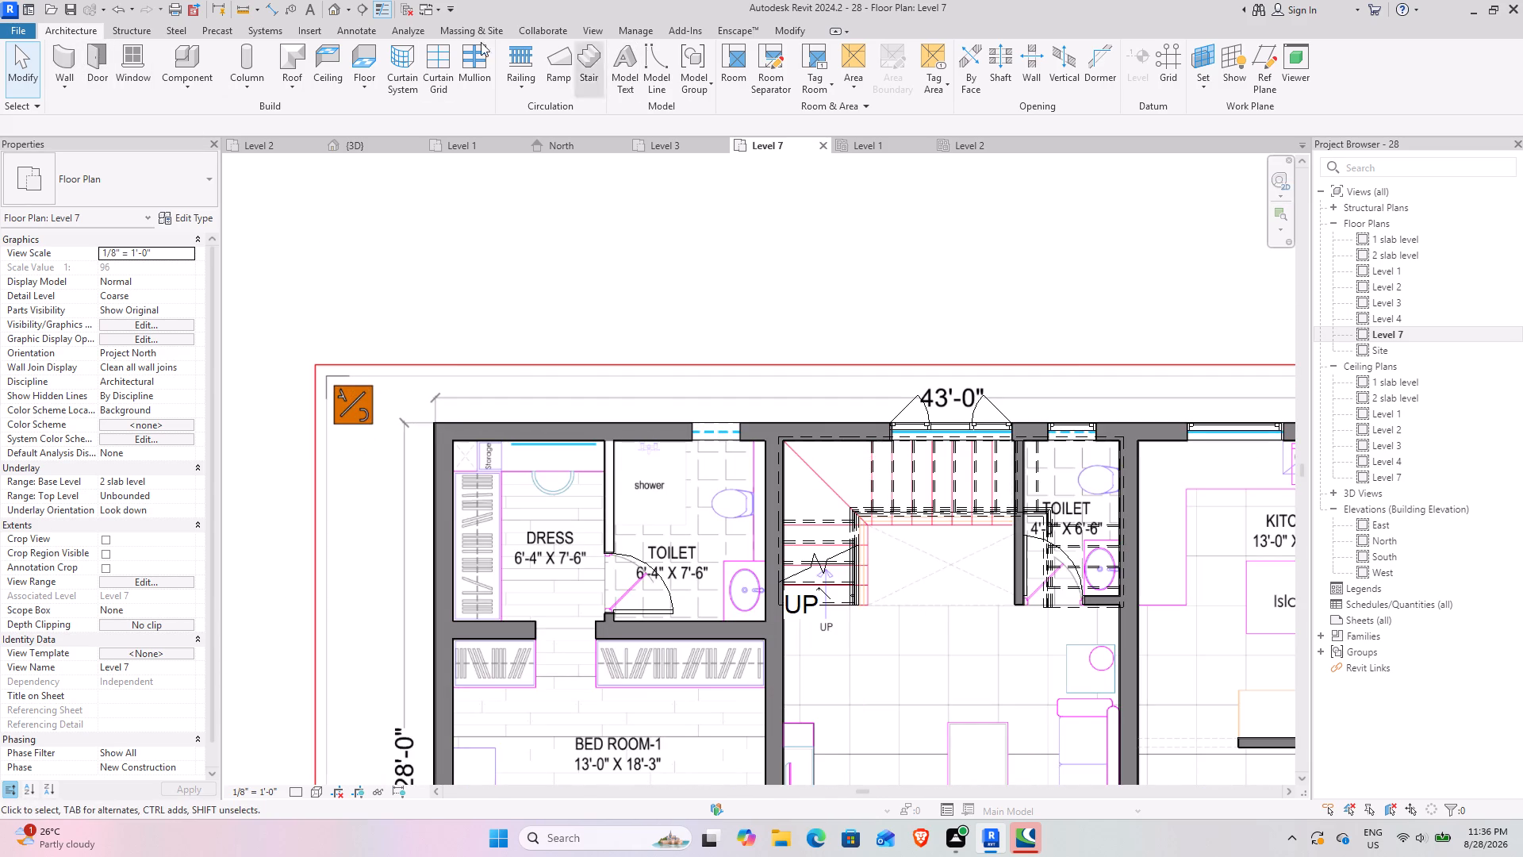
{"action": "left_click", "coordinate": [56, 53]}
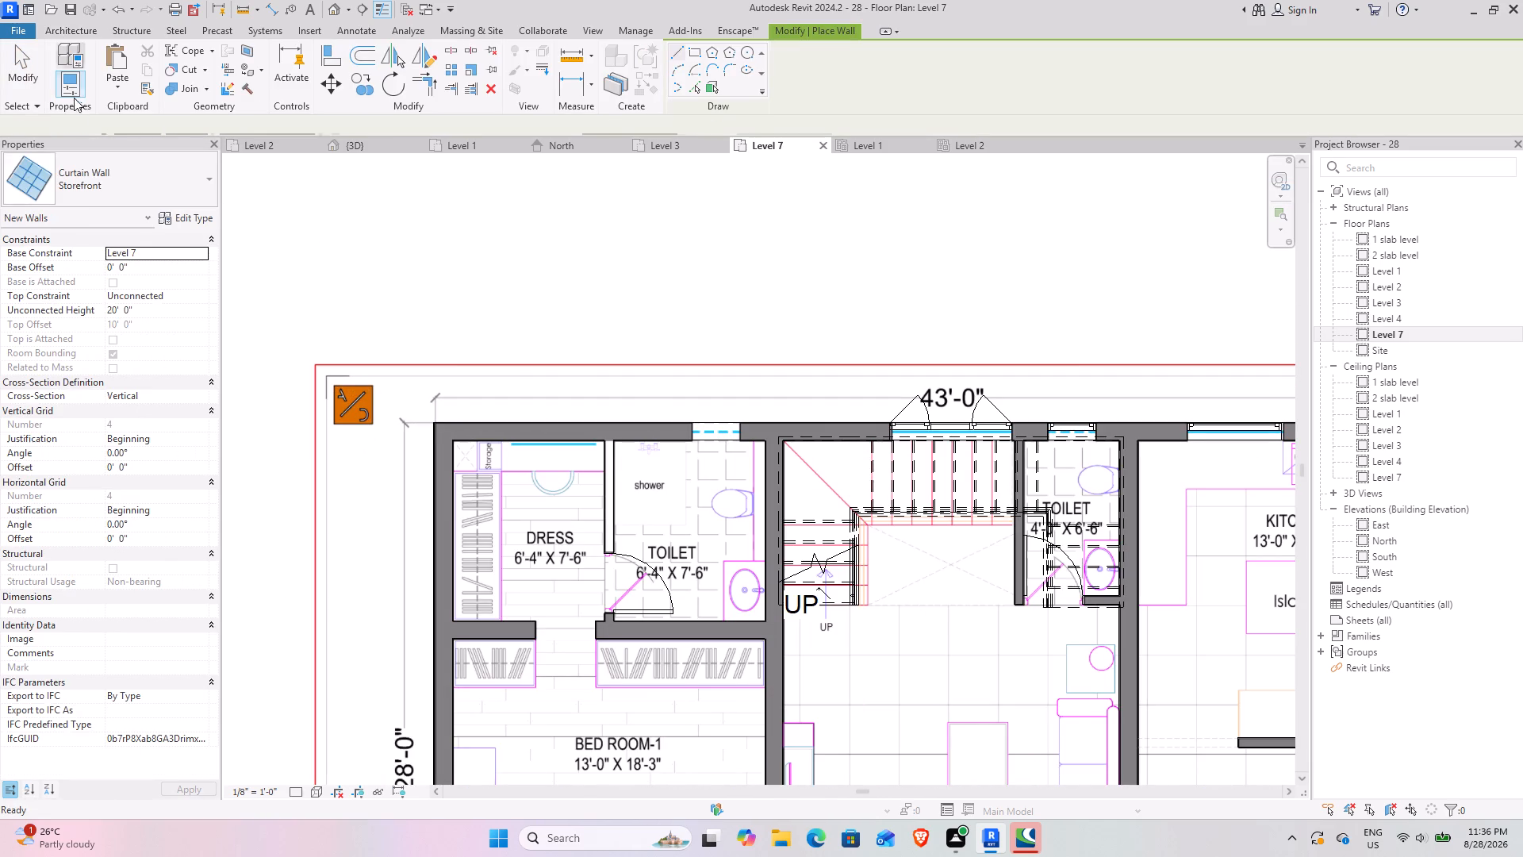
{"action": "left_click", "coordinate": [140, 190]}
{"action": "scroll", "coordinate": [117, 276], "scroll_direction": "up", "scroll_amount": 3}
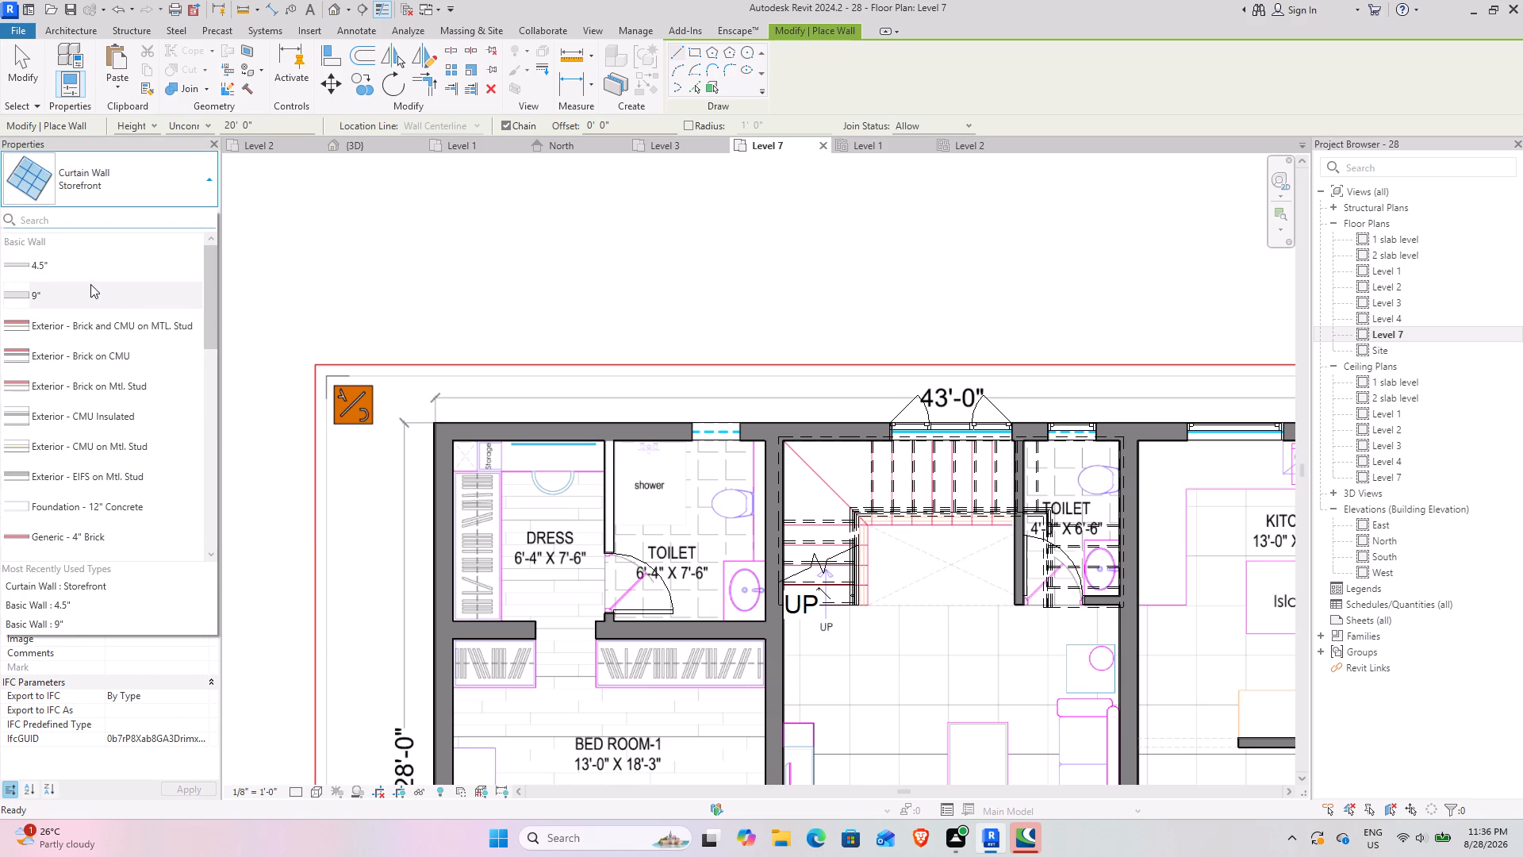
{"action": "left_click", "coordinate": [90, 284]}
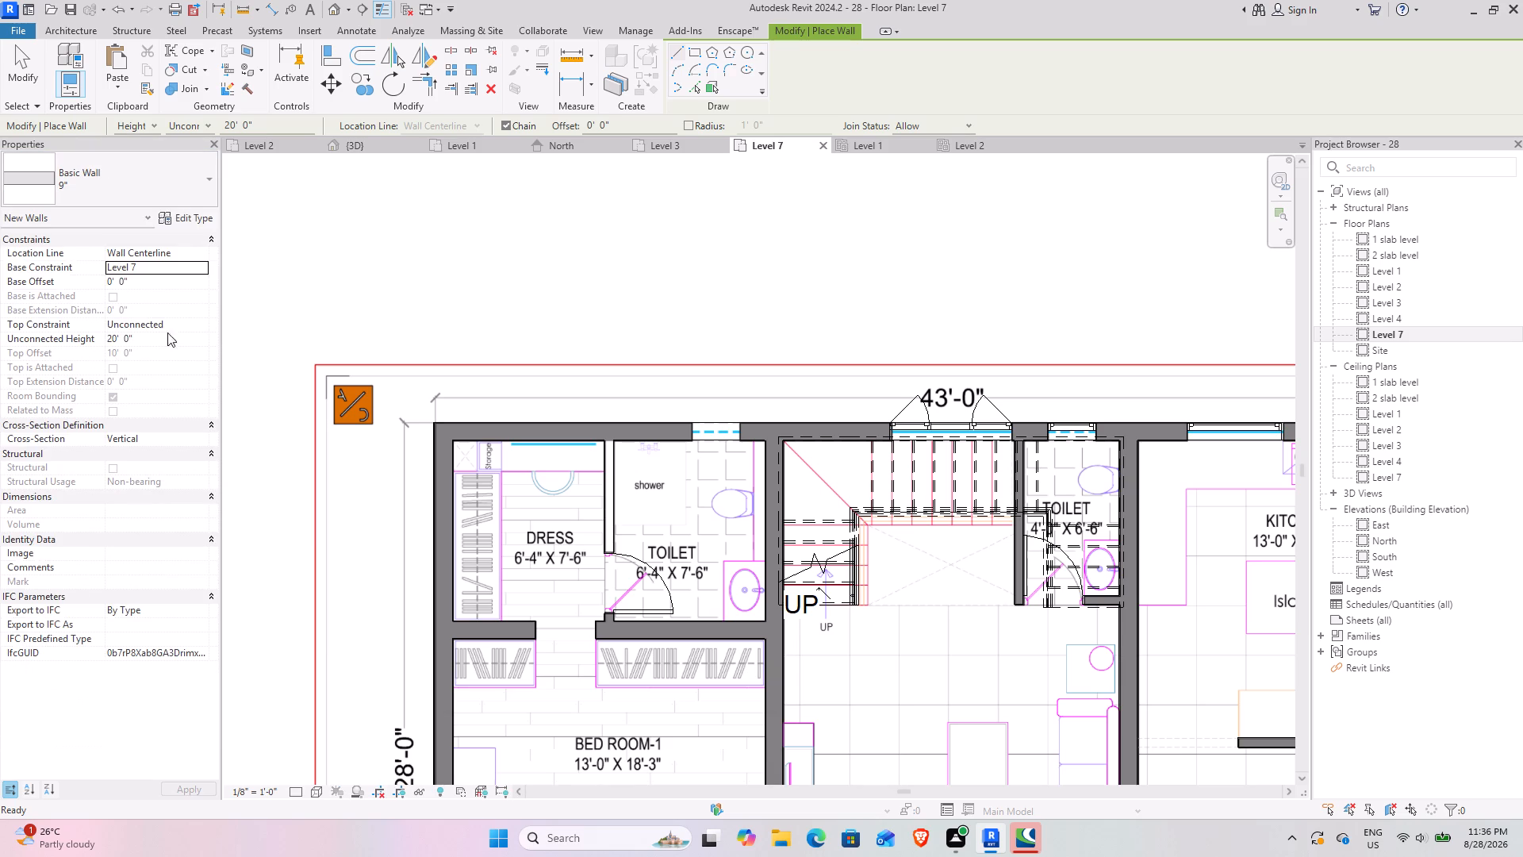
{"action": "left_click", "coordinate": [181, 335]}
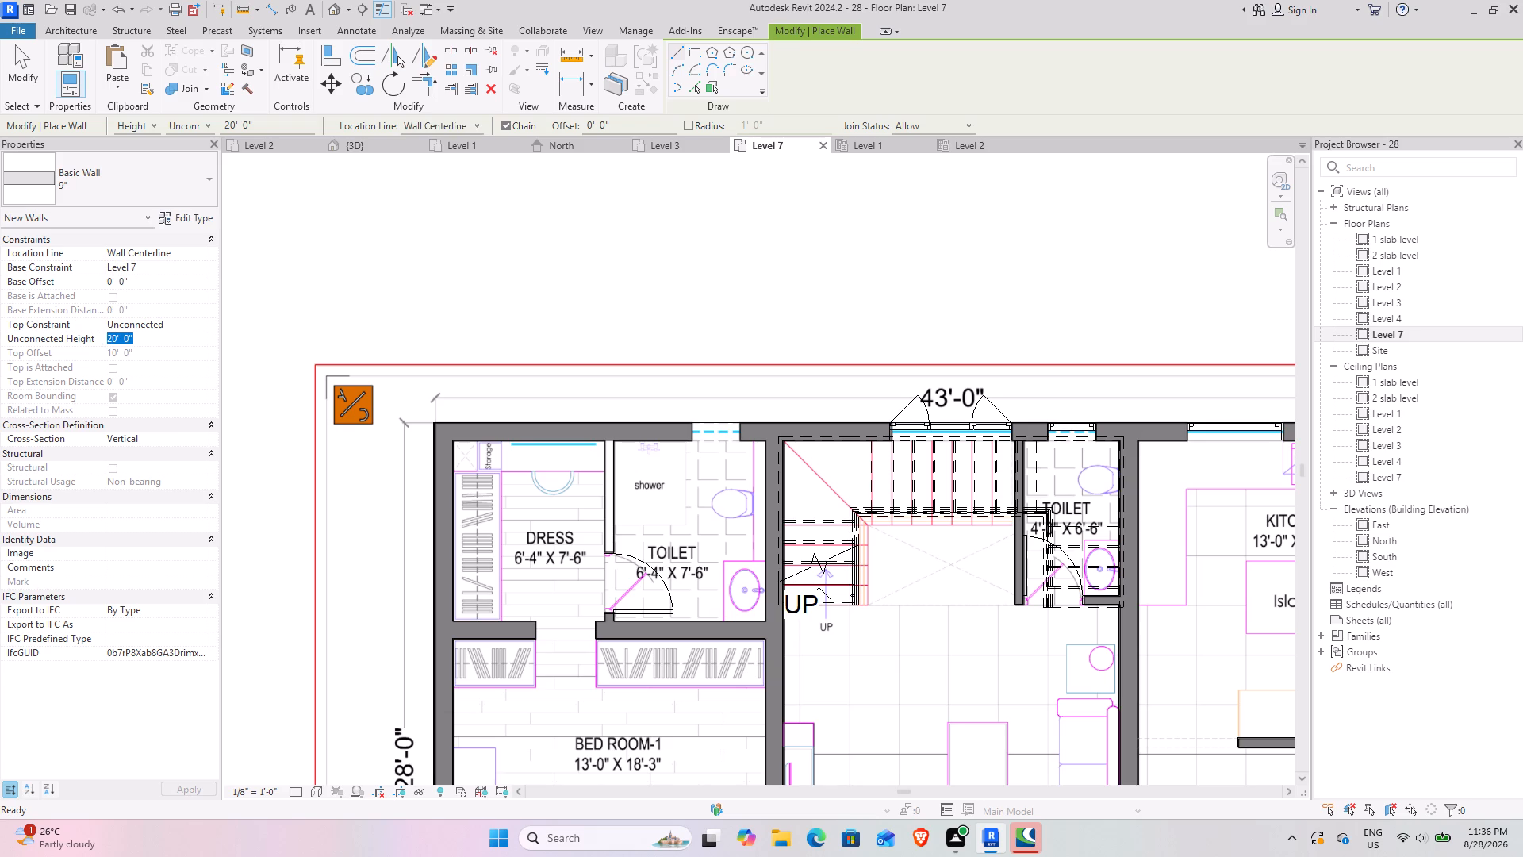
{"action": "key", "text": "6"}
{"action": "key", "text": "Return"}
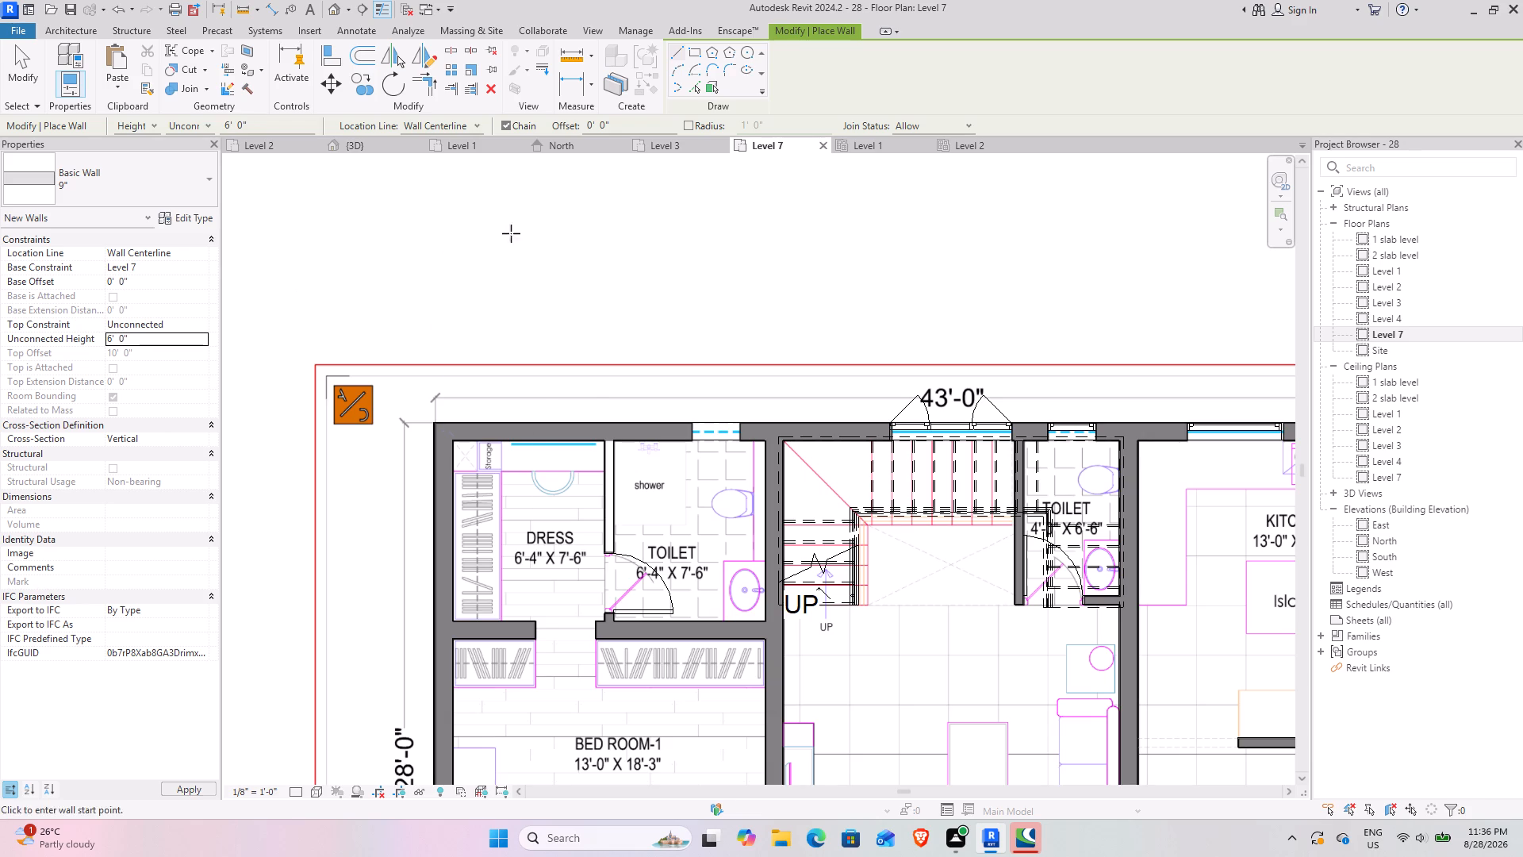
Create compound wall segments offset 3' outside the villa's west, north and east outer walls by picking their outer edges.
{"action": "left_click", "coordinate": [689, 92]}
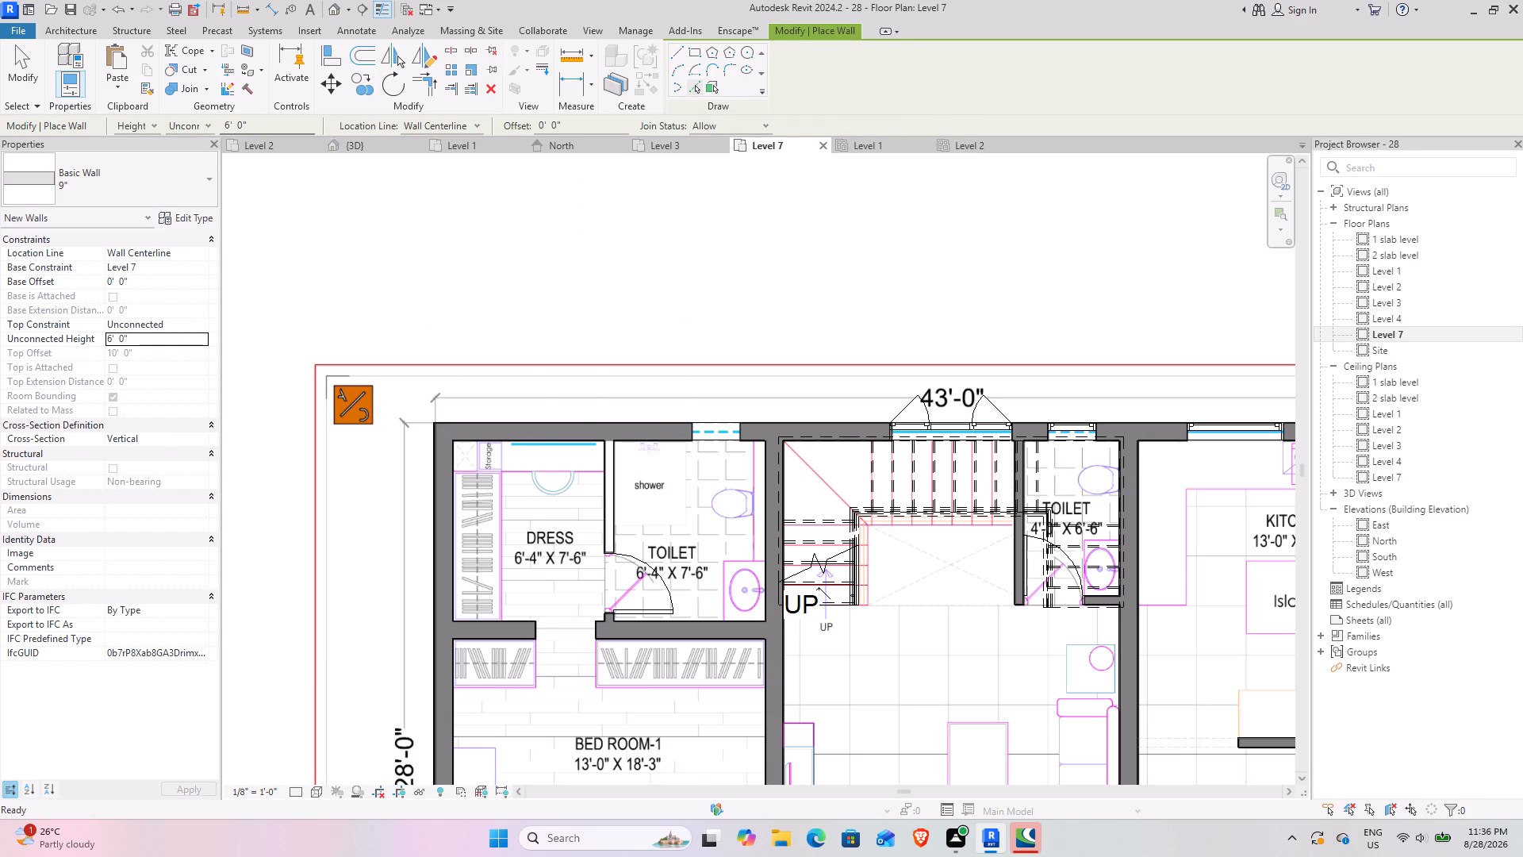
{"action": "left_click_drag", "start_coordinate": [567, 129], "coordinate": [482, 129]}
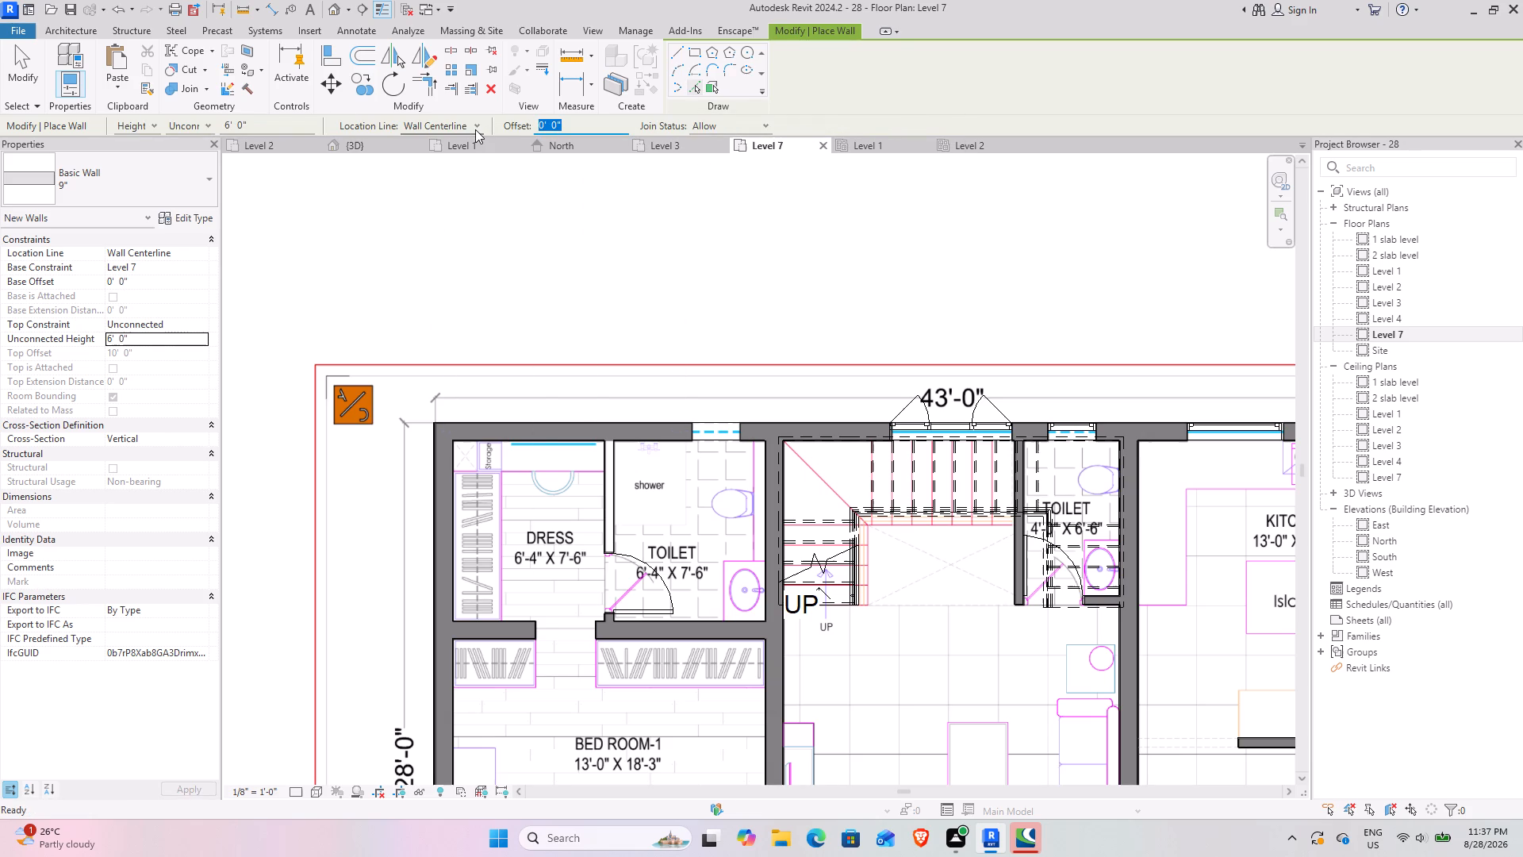
{"action": "key", "text": "3"}
{"action": "key", "text": "Return"}
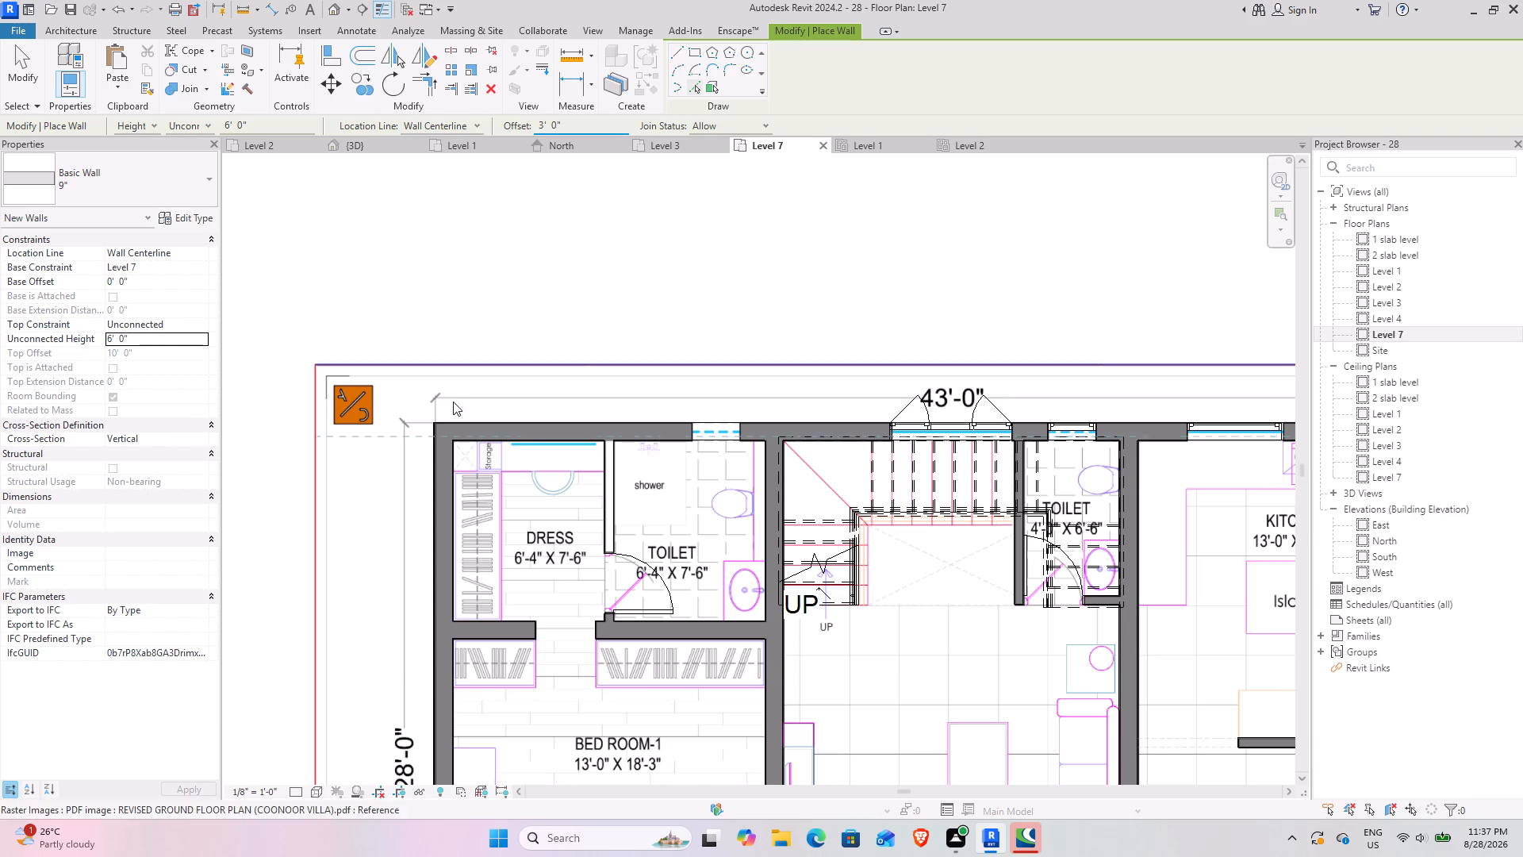
{"action": "left_click", "coordinate": [435, 528]}
{"action": "middle_click_drag", "start_coordinate": [438, 559], "coordinate": [481, 317]}
{"action": "scroll", "coordinate": [498, 424], "scroll_direction": "down", "scroll_amount": 4}
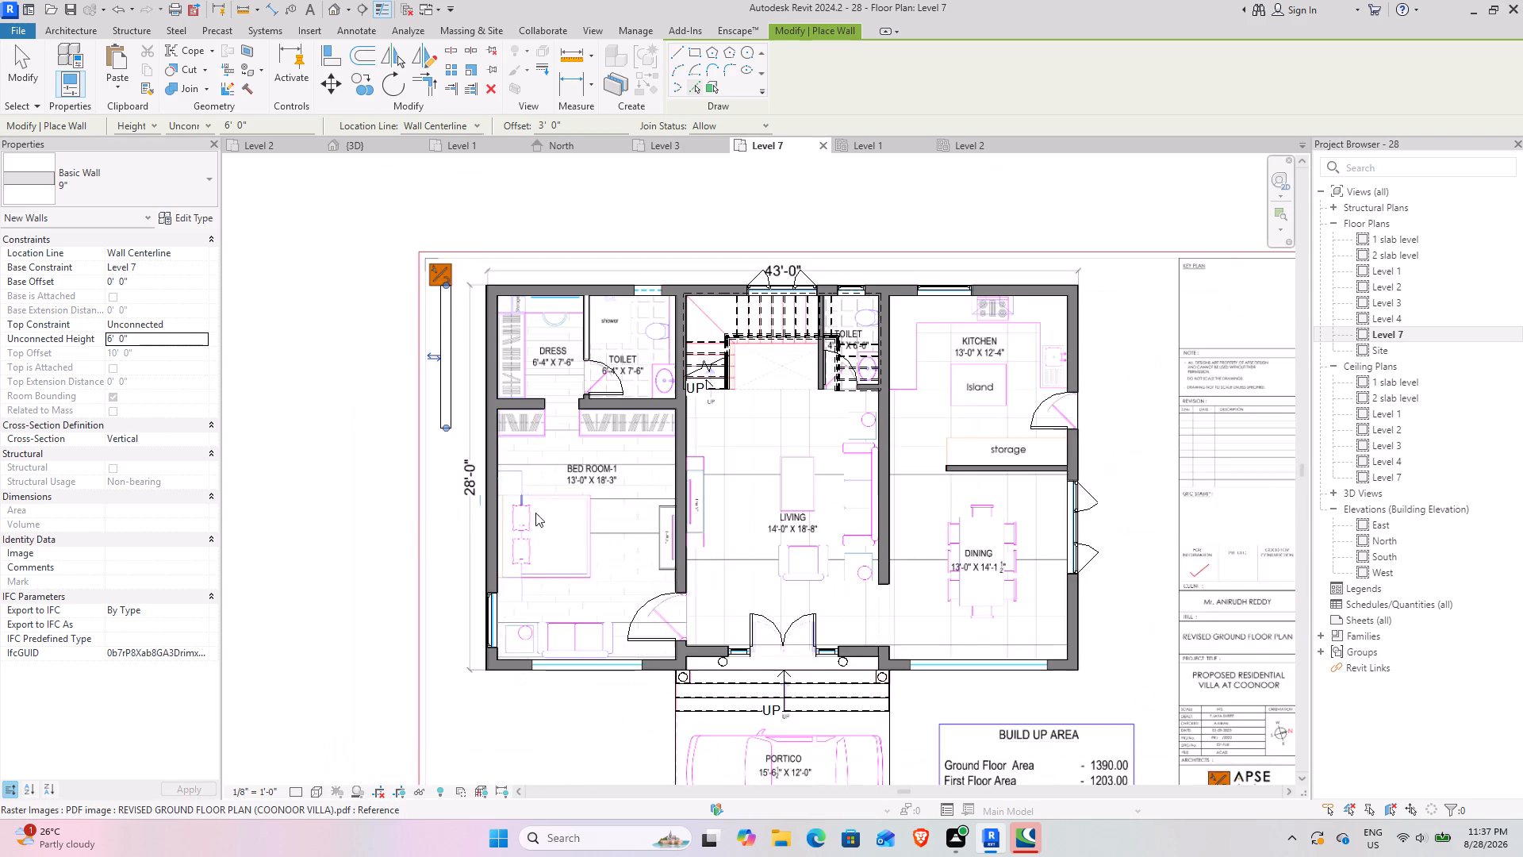
{"action": "middle_click_drag", "start_coordinate": [537, 517], "coordinate": [459, 306]}
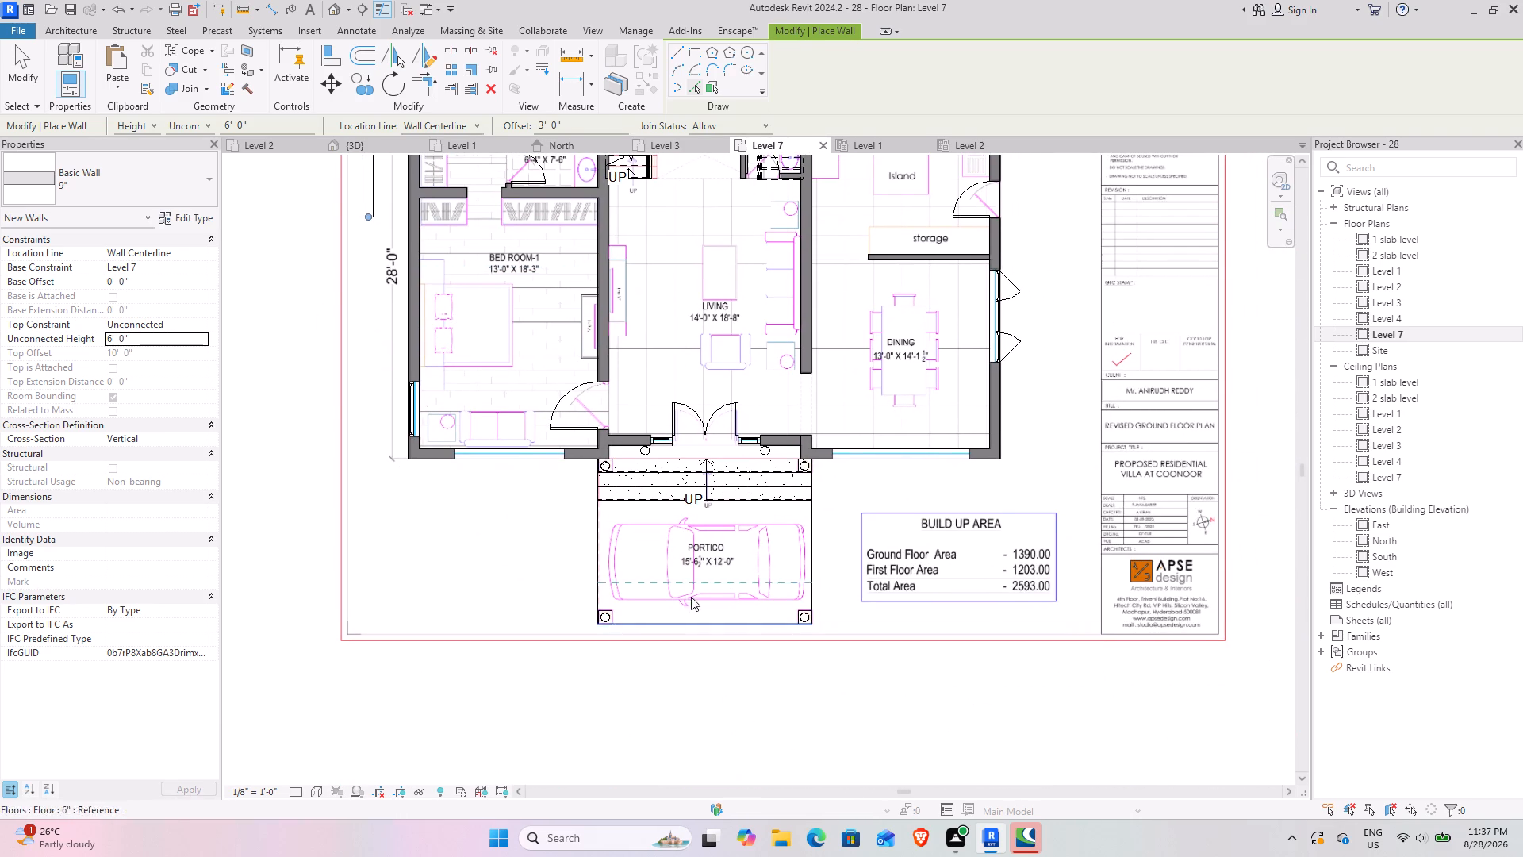
{"action": "middle_click_drag", "start_coordinate": [726, 367], "coordinate": [633, 659]}
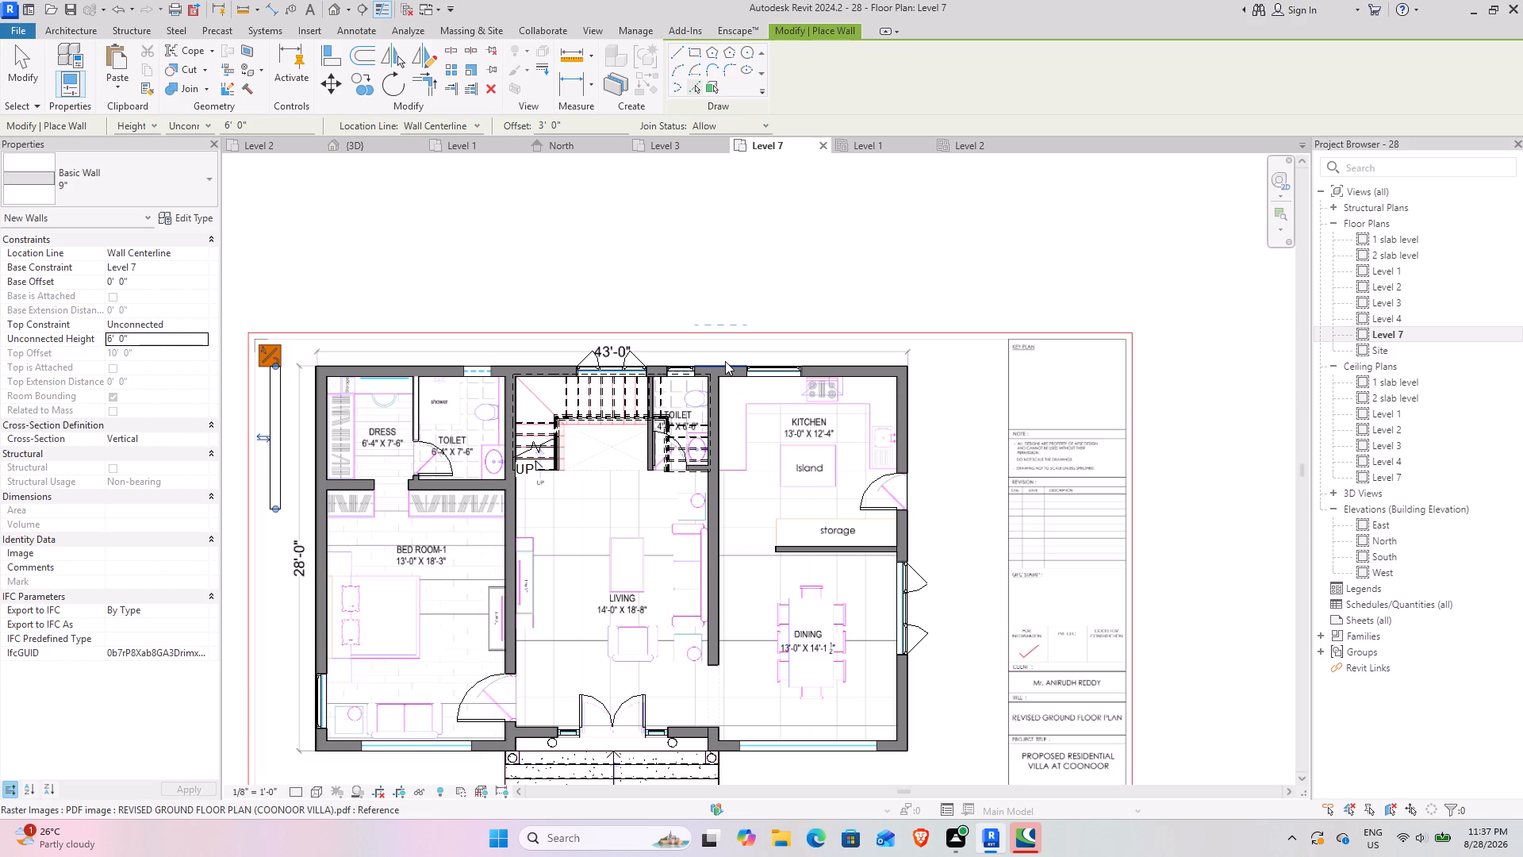
{"action": "left_click", "coordinate": [722, 365]}
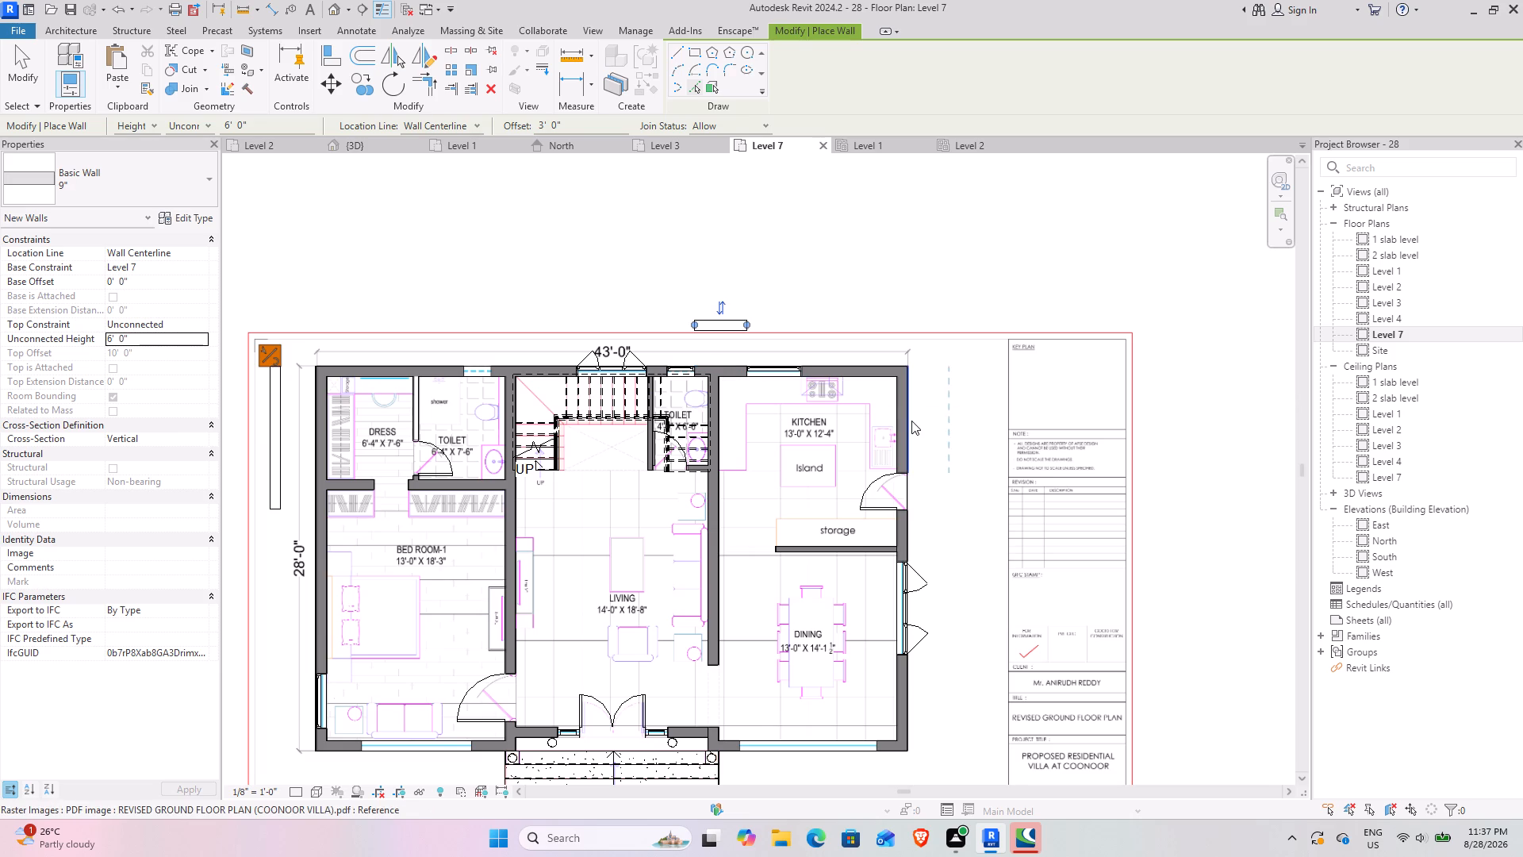
{"action": "left_click", "coordinate": [911, 421]}
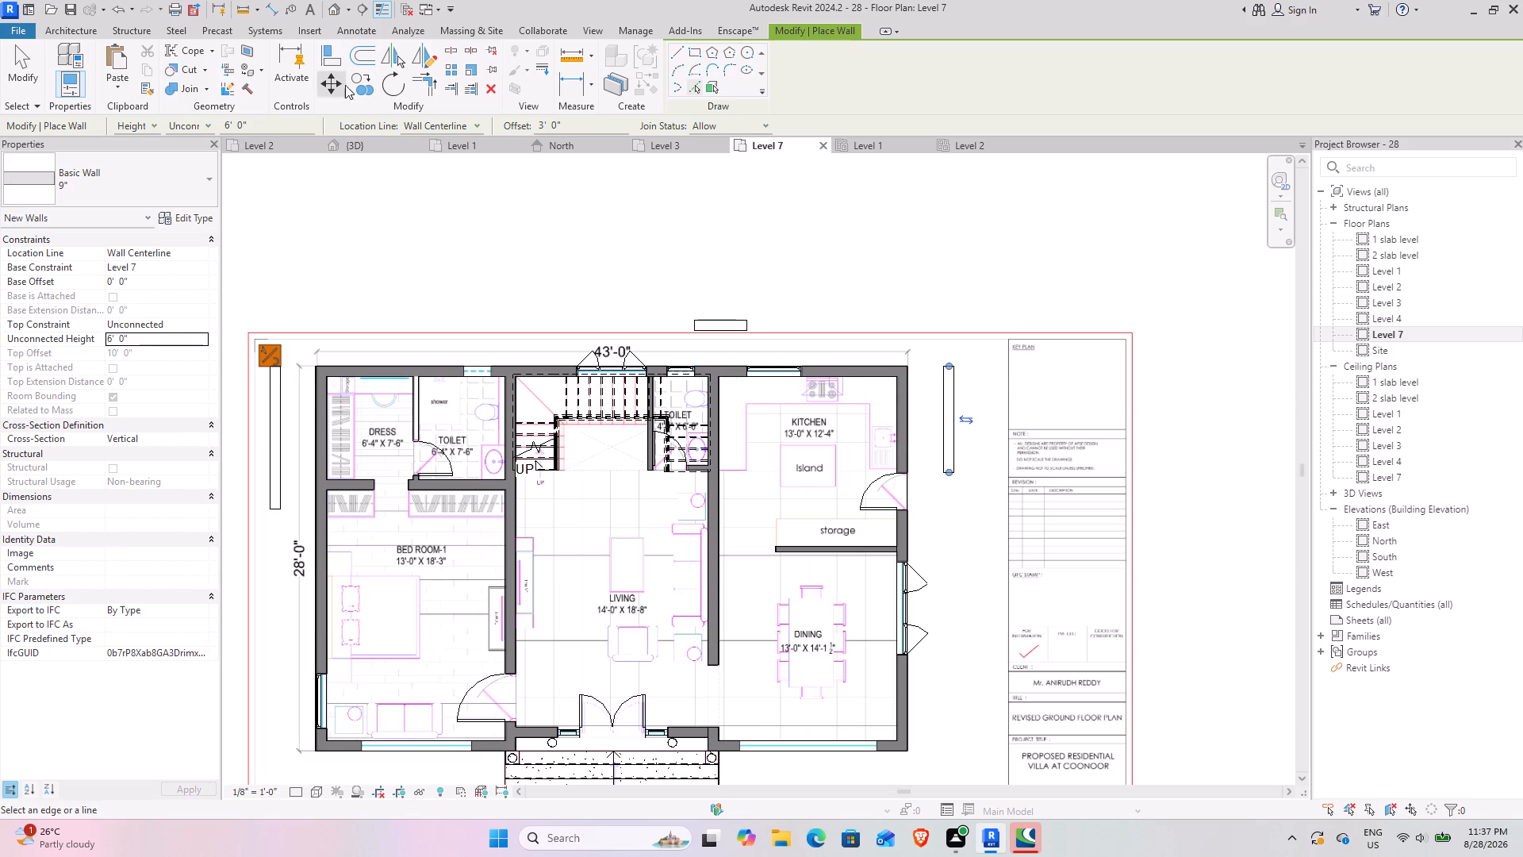
Create a front compound wall segment offset 20' outside the villa's south wall edge, and finish placing walls.
{"action": "middle_click_drag", "start_coordinate": [410, 310], "coordinate": [403, 133]}
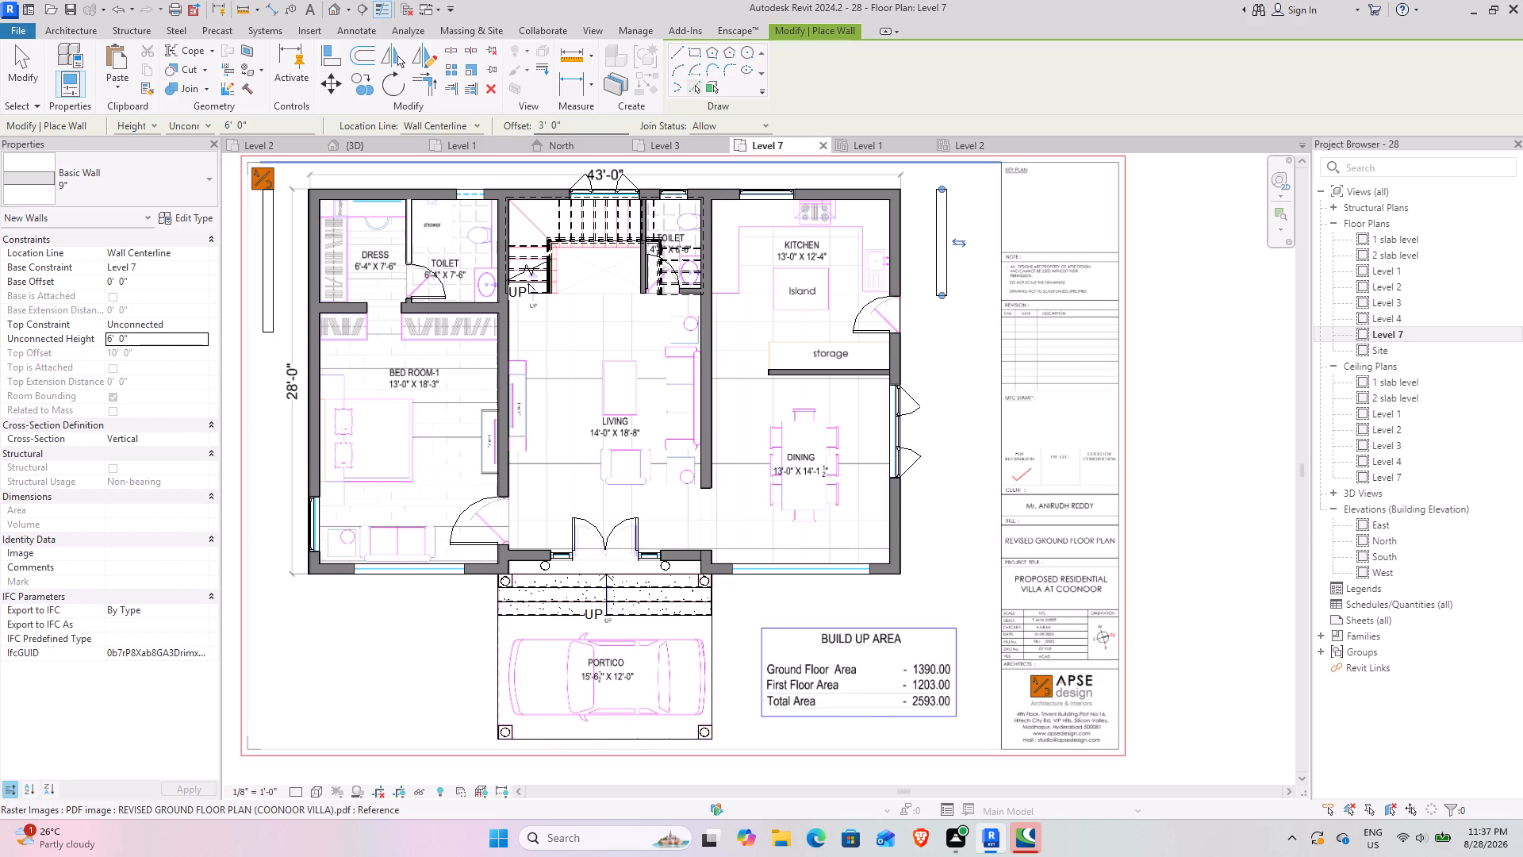
{"action": "left_click_drag", "start_coordinate": [573, 129], "coordinate": [485, 113]}
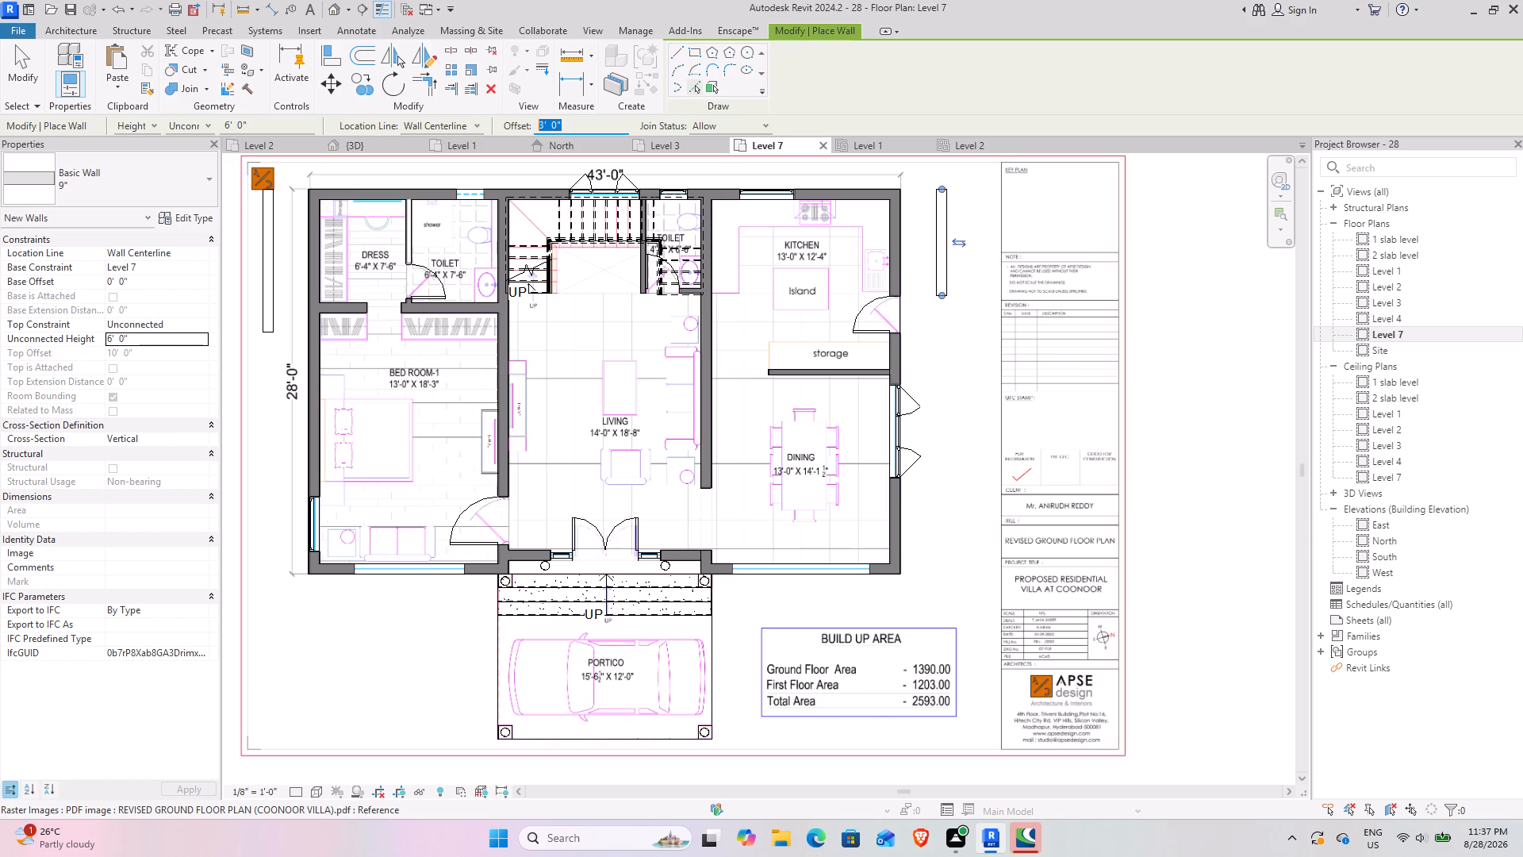
{"action": "left_click_drag", "start_coordinate": [485, 113], "coordinate": [481, 113]}
{"action": "type", "text": "20"}
{"action": "key", "text": "Return"}
{"action": "left_click", "coordinate": [420, 578]}
{"action": "scroll", "coordinate": [462, 606], "scroll_direction": "down", "scroll_amount": 4}
{"action": "middle_click_drag", "start_coordinate": [464, 614], "coordinate": [424, 467]}
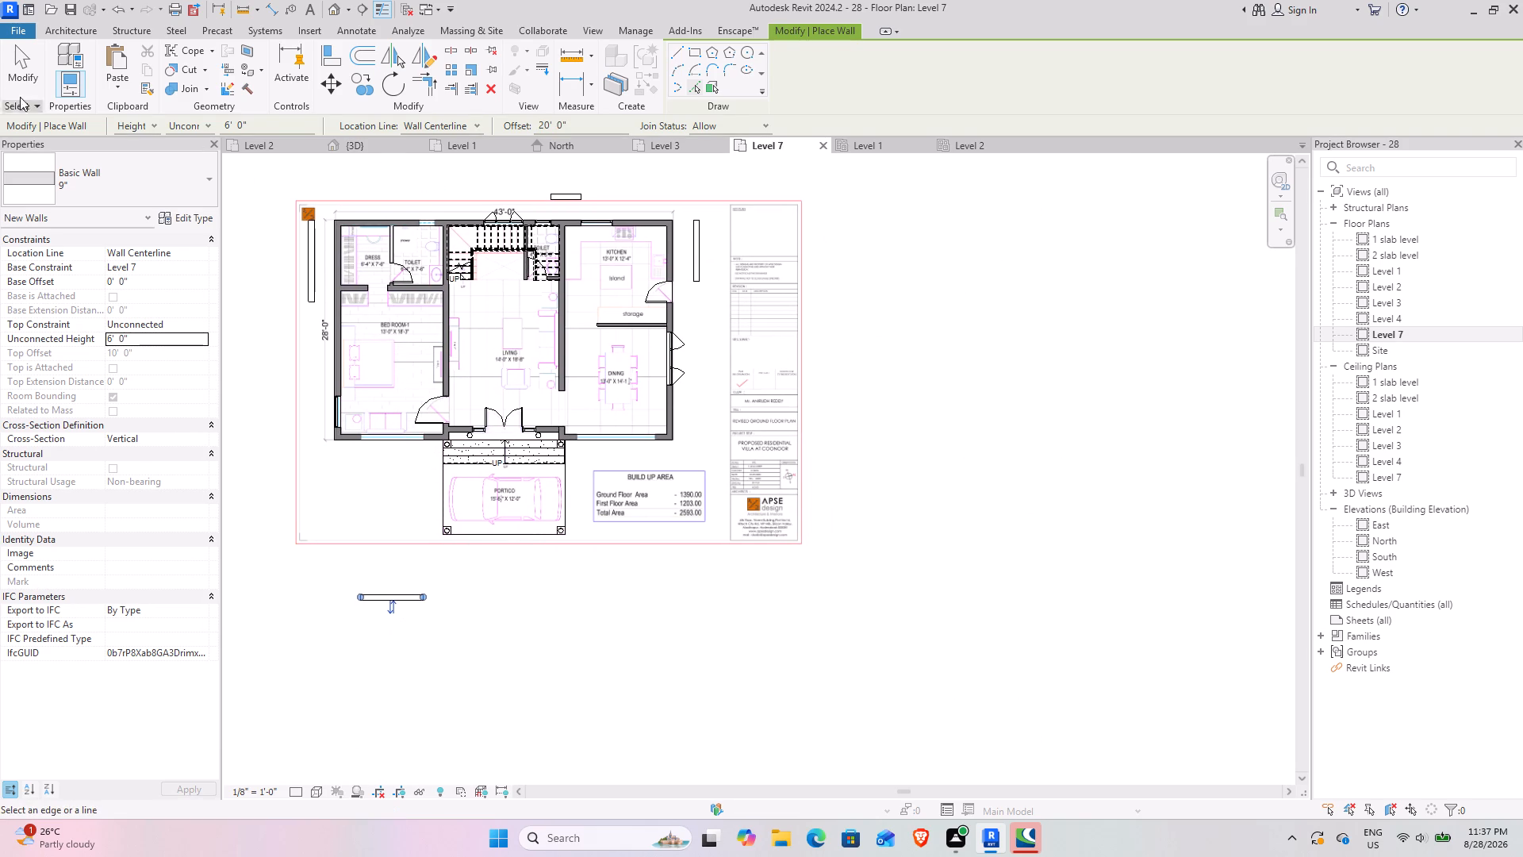
{"action": "left_click", "coordinate": [35, 68]}
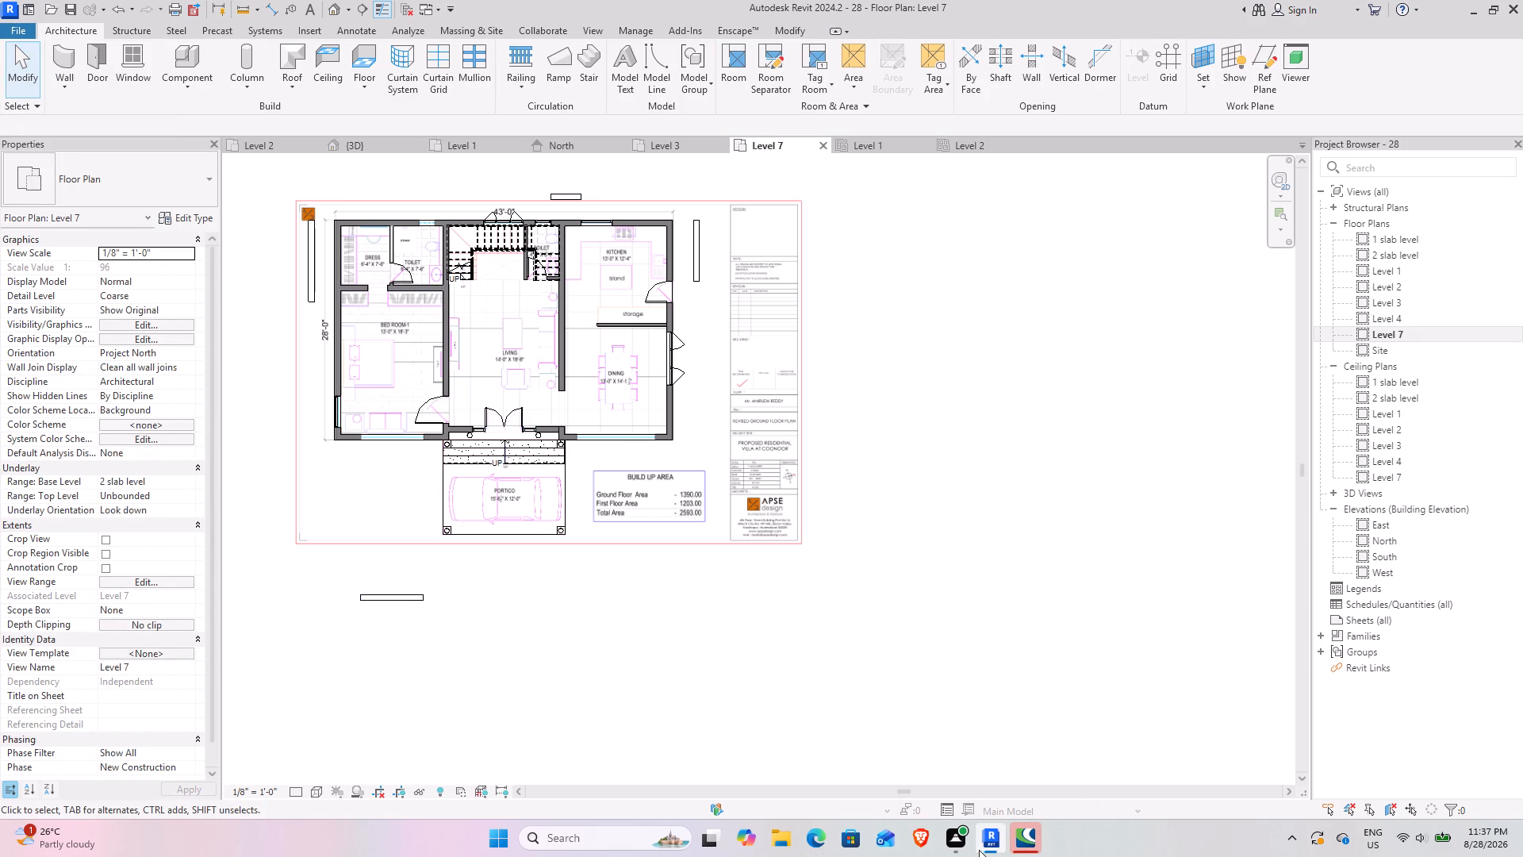
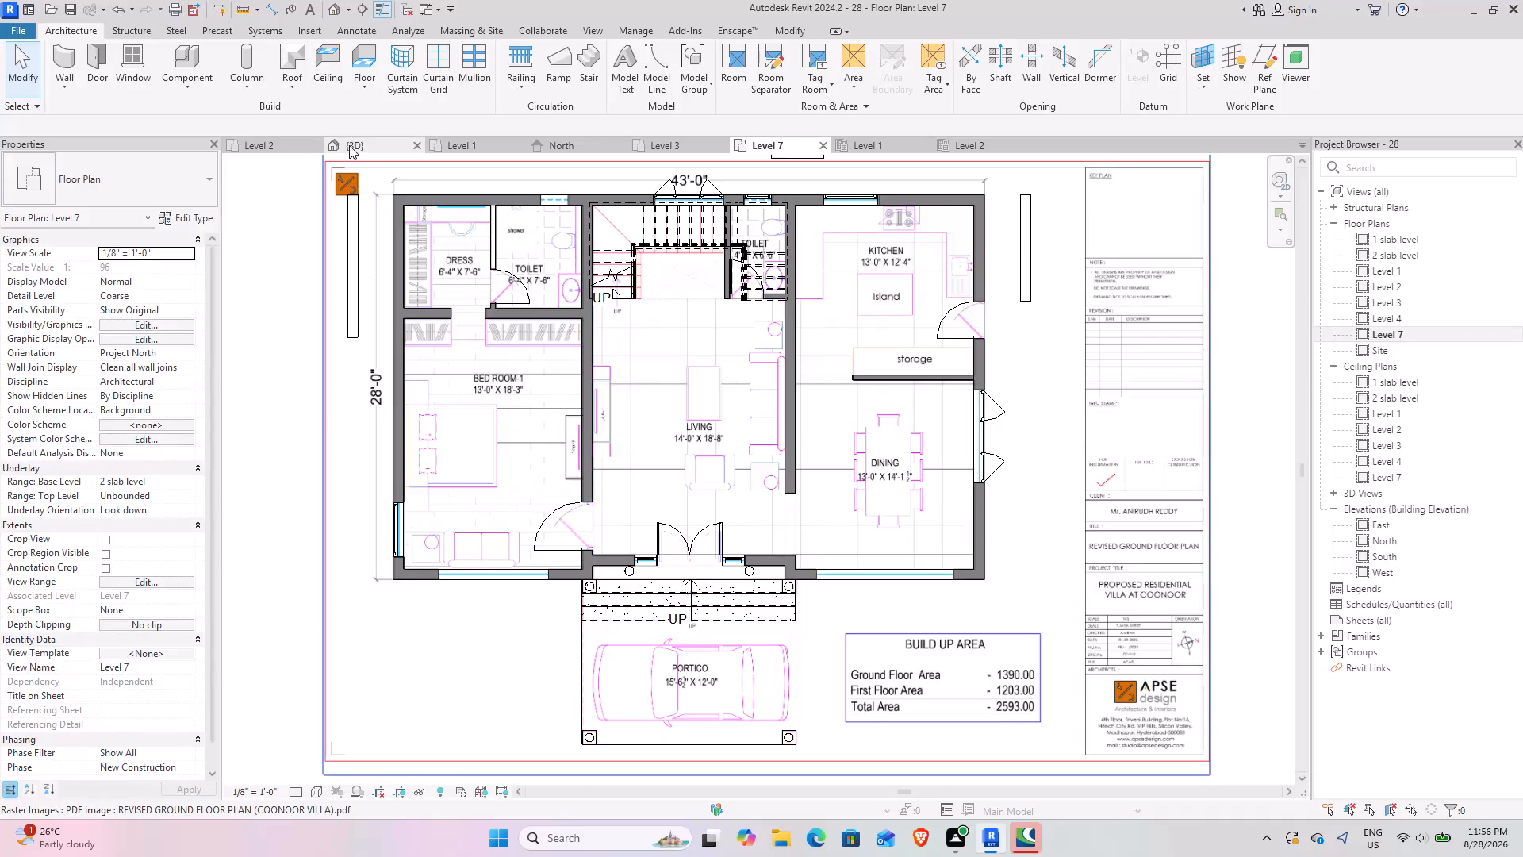
On Level 7, trim and extend the four separate 9" walls around the villa to corners, forming a closed rectangular compound wall.
{"action": "left_click", "coordinate": [349, 145]}
{"action": "scroll", "coordinate": [713, 339], "scroll_direction": "down", "scroll_amount": 2}
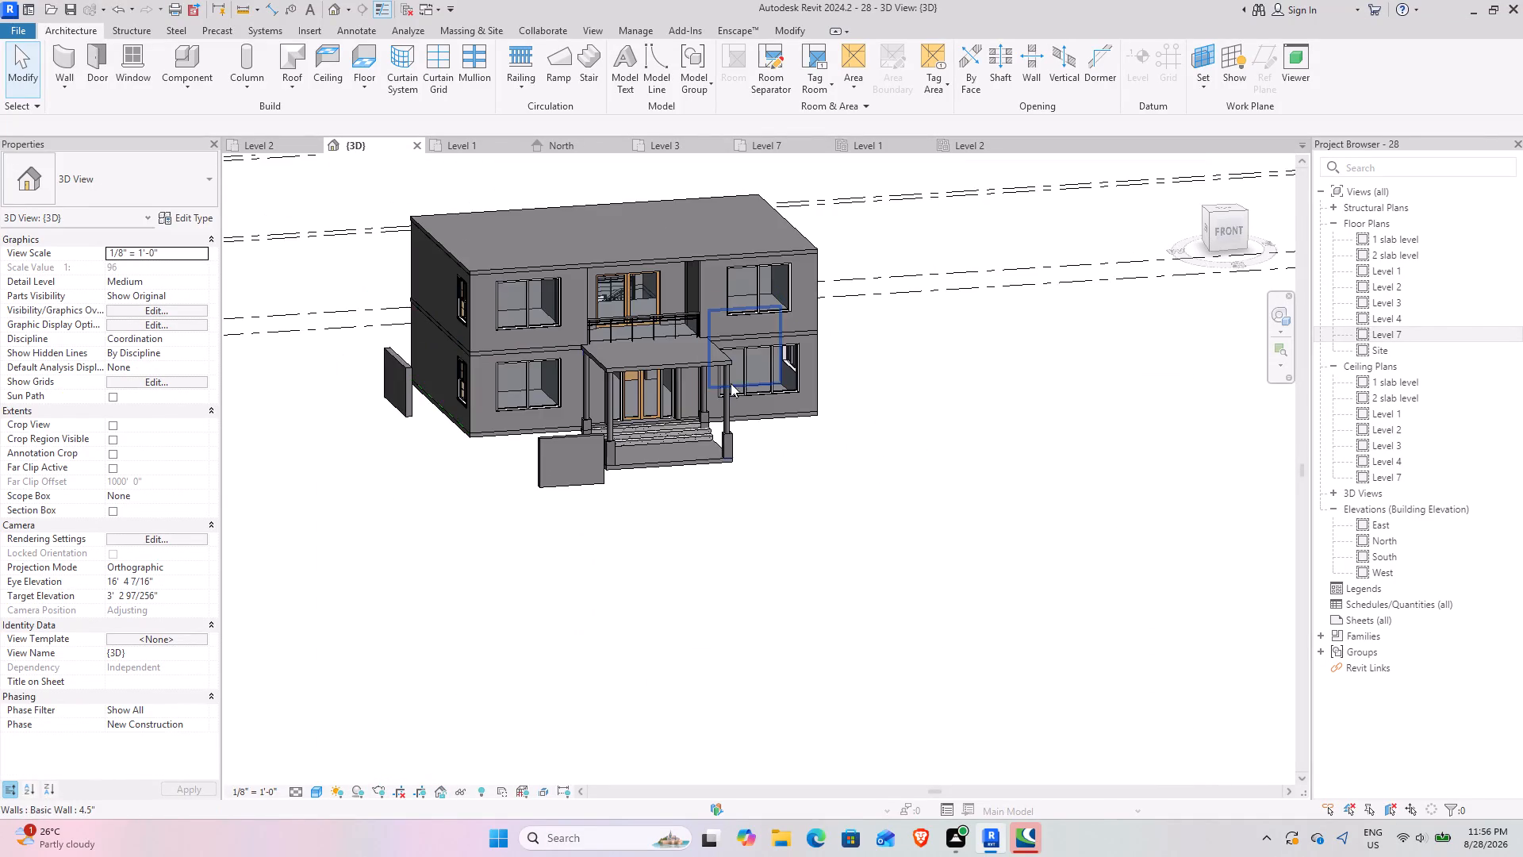
{"action": "middle_click_drag", "start_coordinate": [724, 384], "coordinate": [754, 470], "text": "shift"}
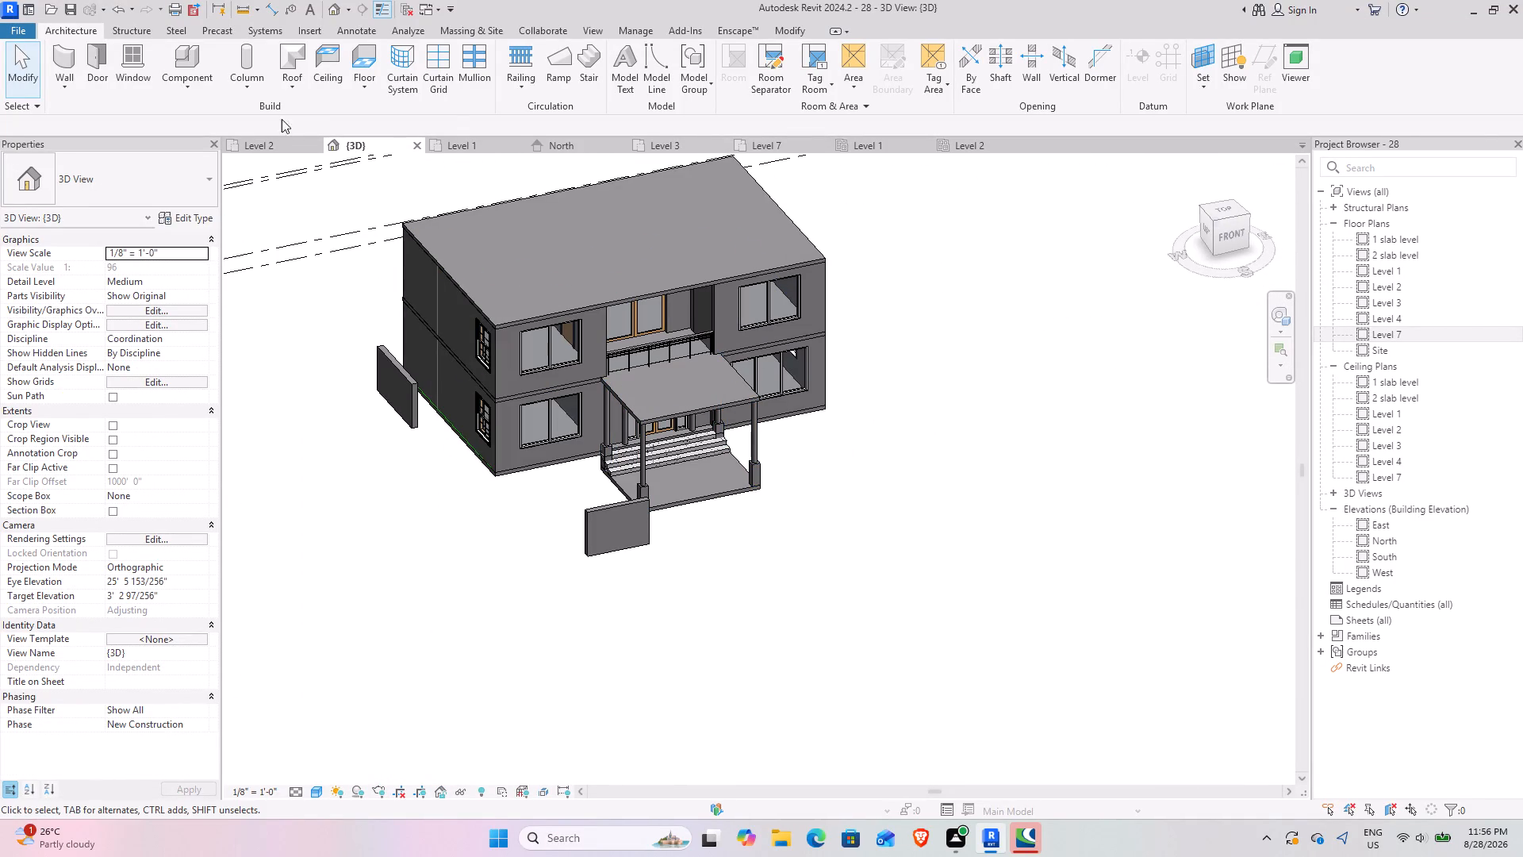
{"action": "left_click", "coordinate": [761, 145]}
{"action": "scroll", "coordinate": [631, 530], "scroll_direction": "down", "scroll_amount": 5}
{"action": "middle_click_drag", "start_coordinate": [591, 626], "coordinate": [556, 583]}
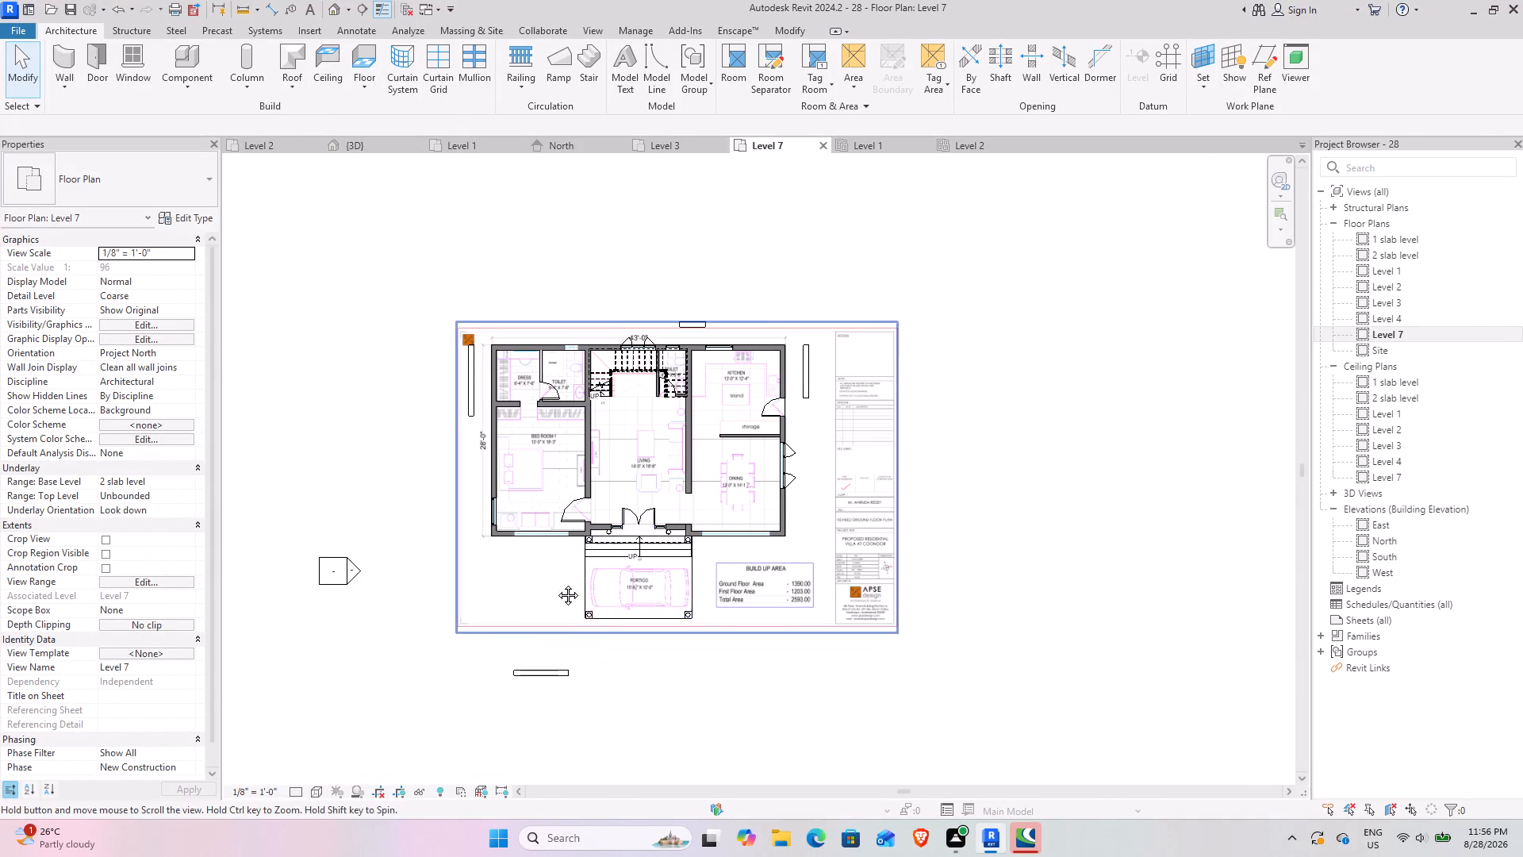
{"action": "middle_click_drag", "start_coordinate": [556, 583], "coordinate": [548, 576]}
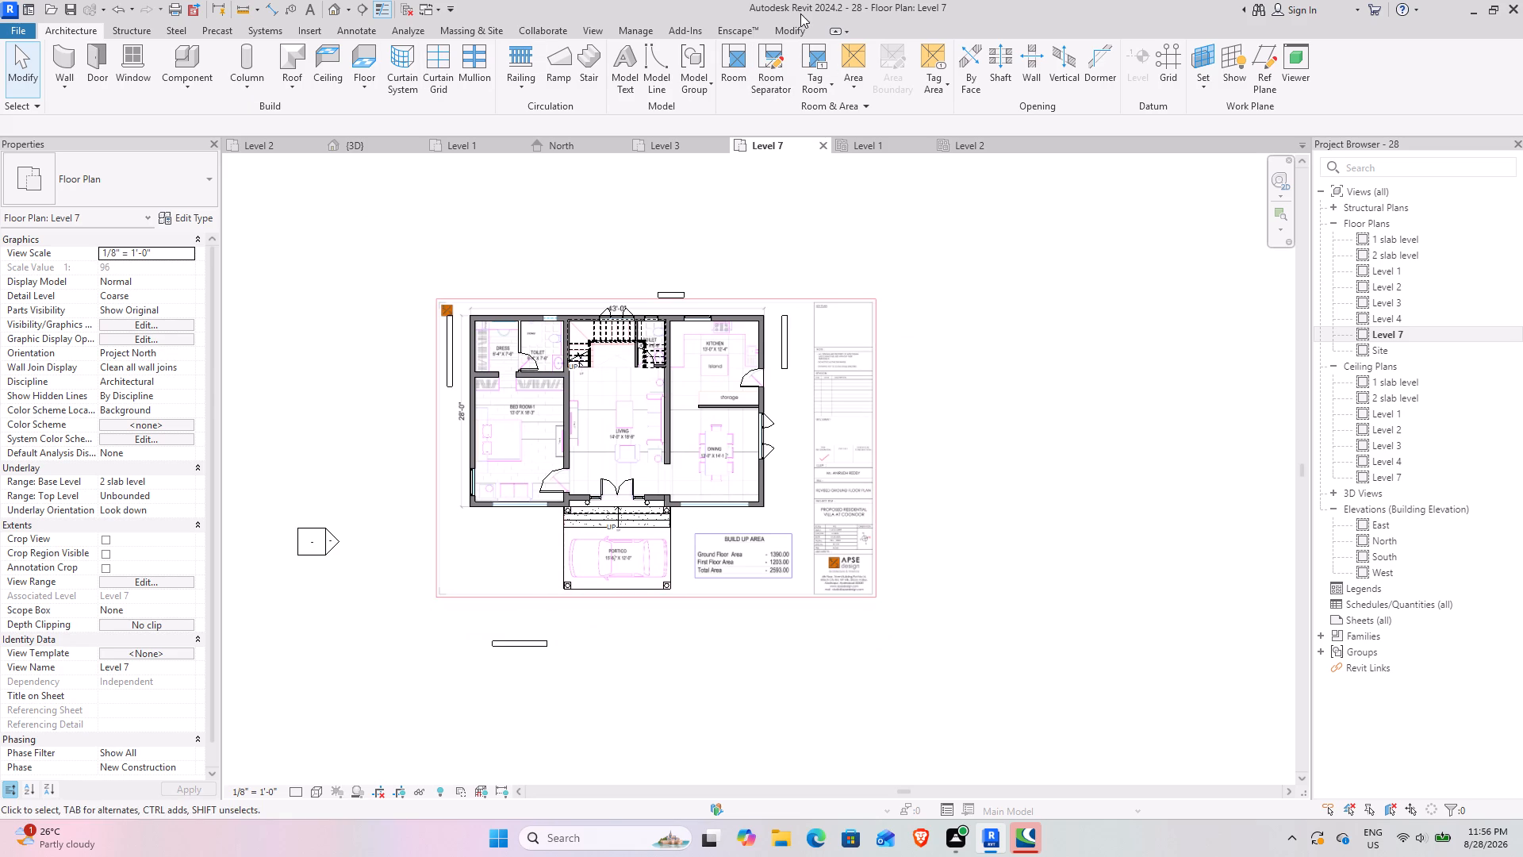
{"action": "left_click", "coordinate": [793, 33]}
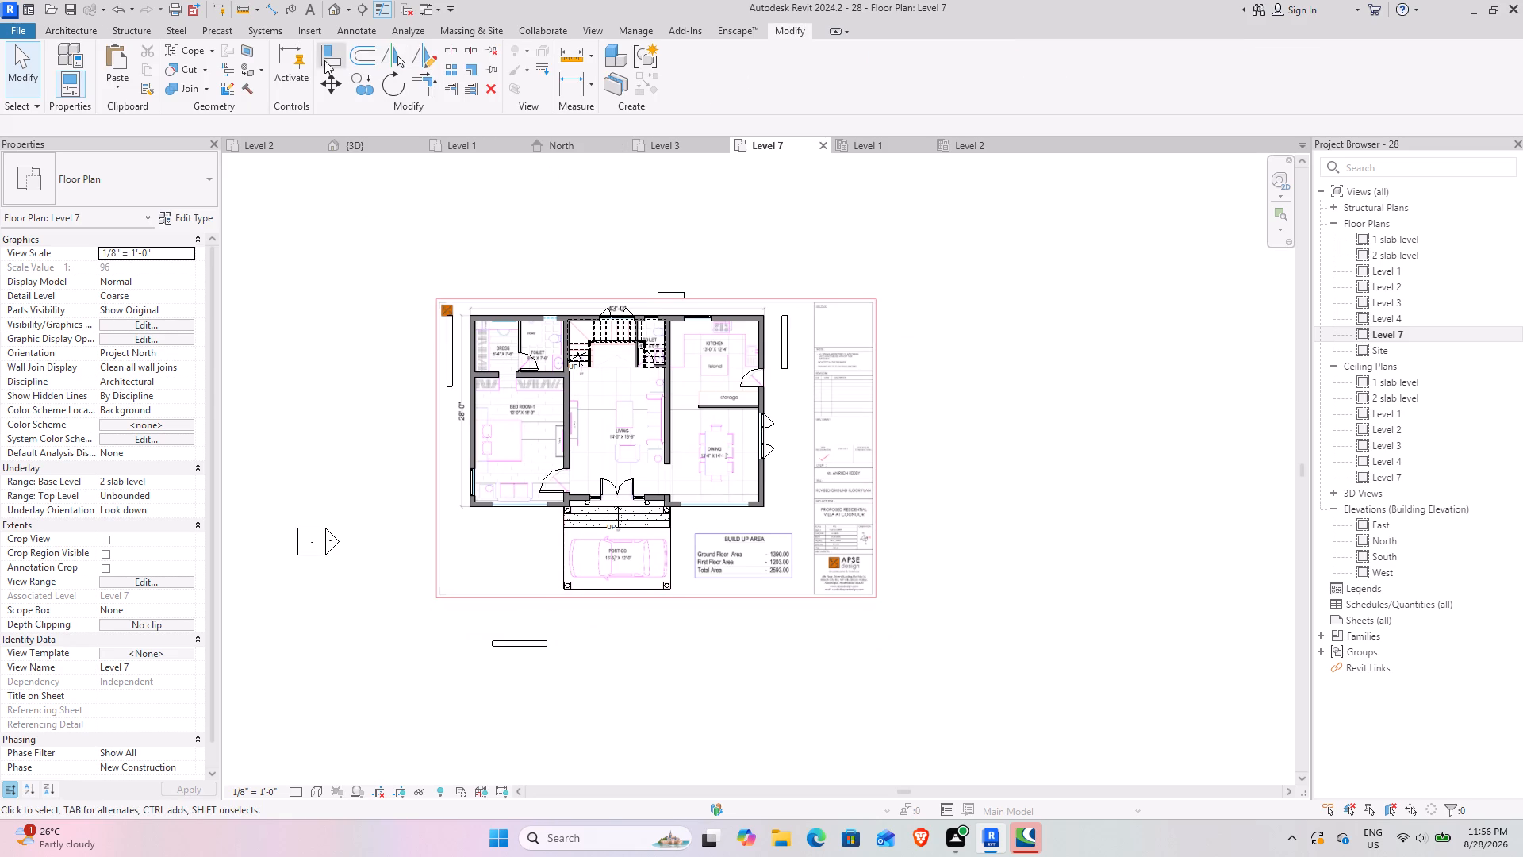
{"action": "left_click", "coordinate": [420, 88]}
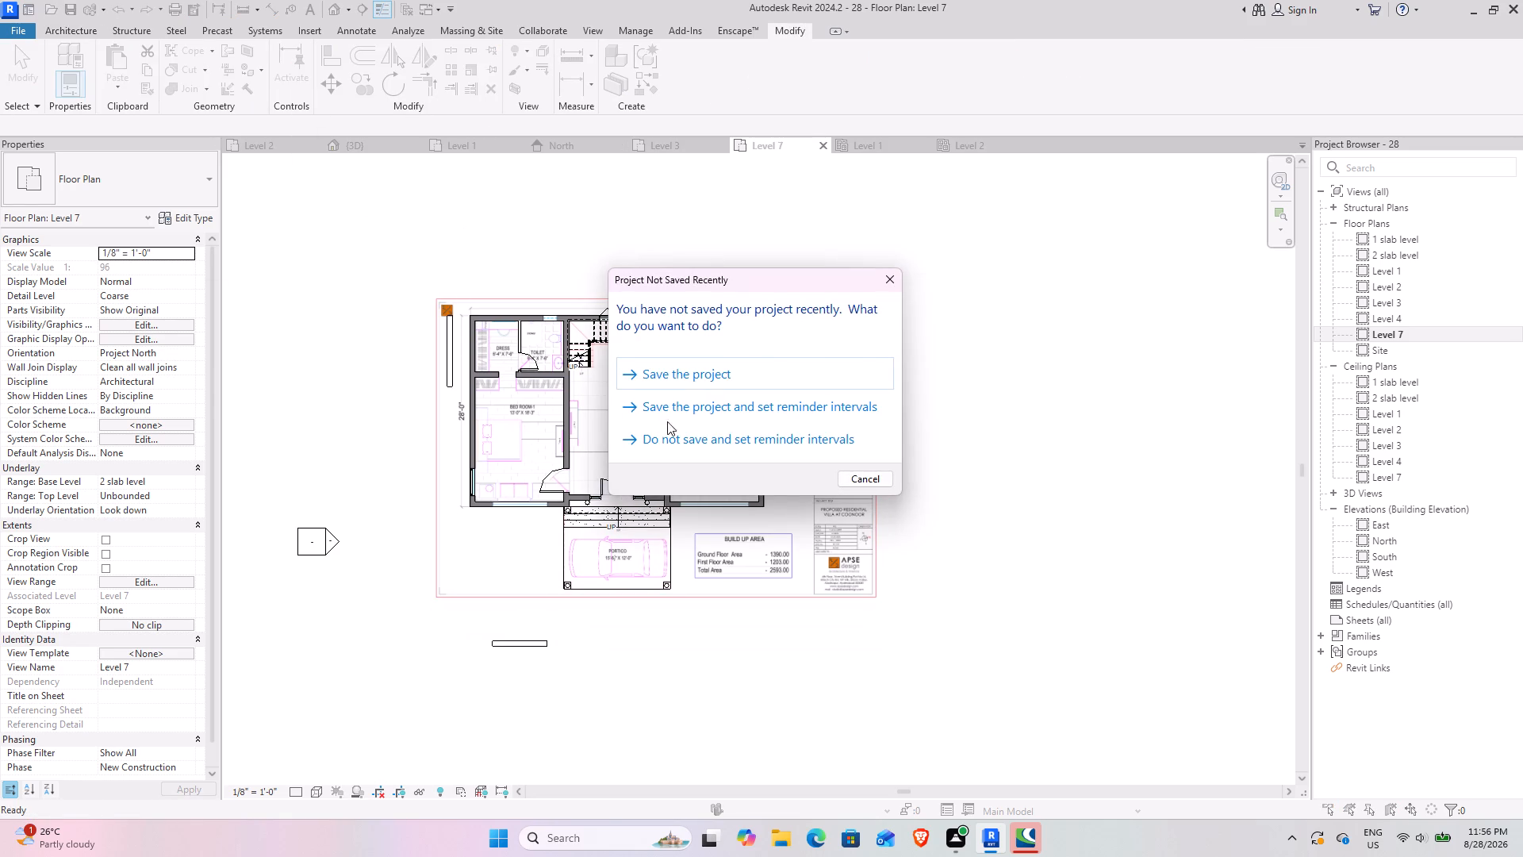
{"action": "left_click", "coordinate": [874, 479]}
{"action": "left_click", "coordinate": [450, 357]}
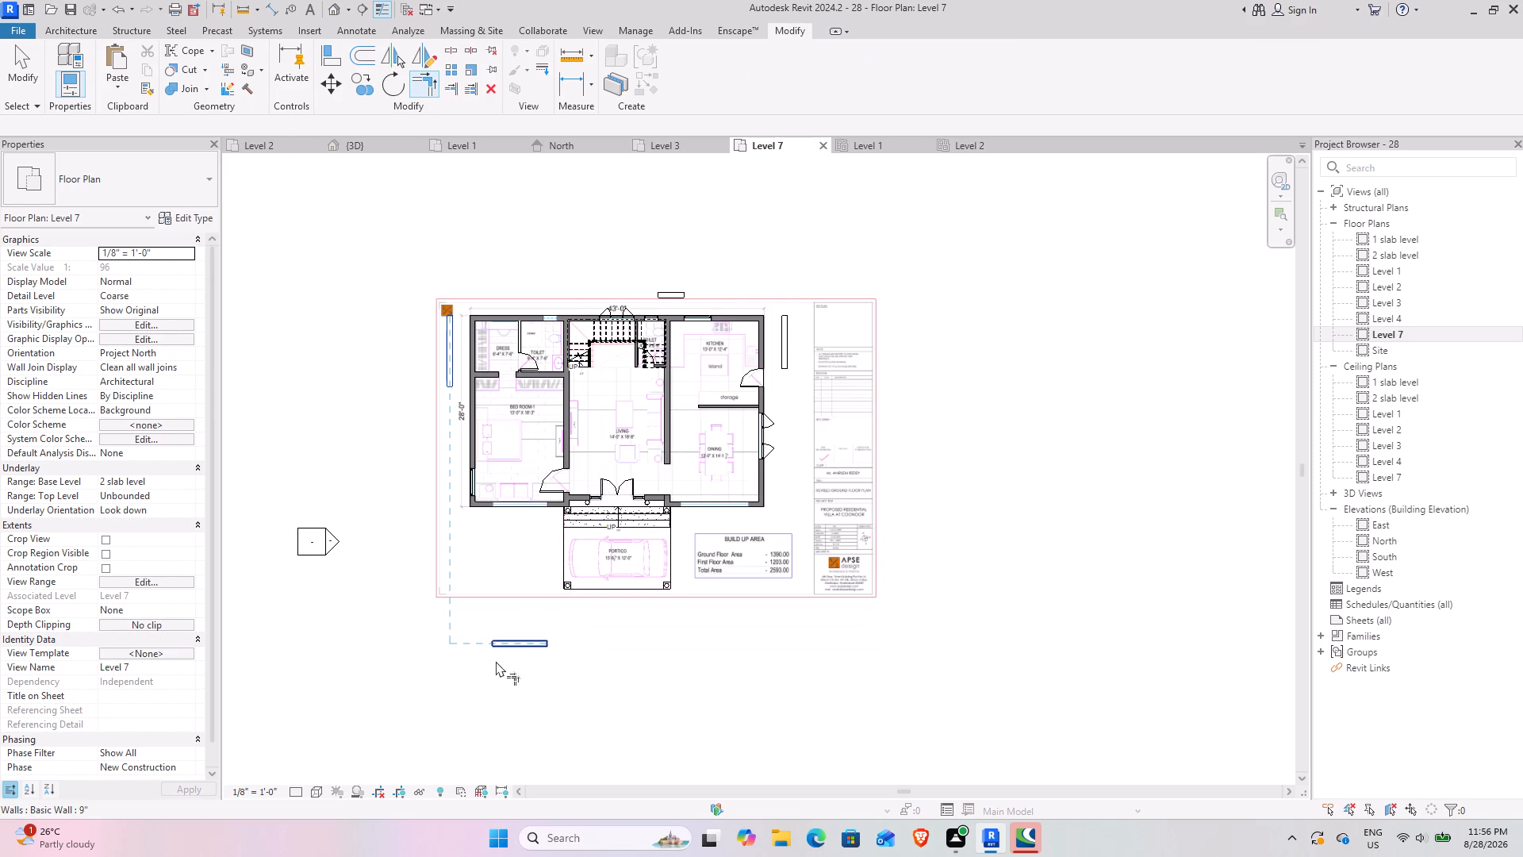
{"action": "left_click", "coordinate": [505, 653]}
{"action": "left_click", "coordinate": [536, 641]}
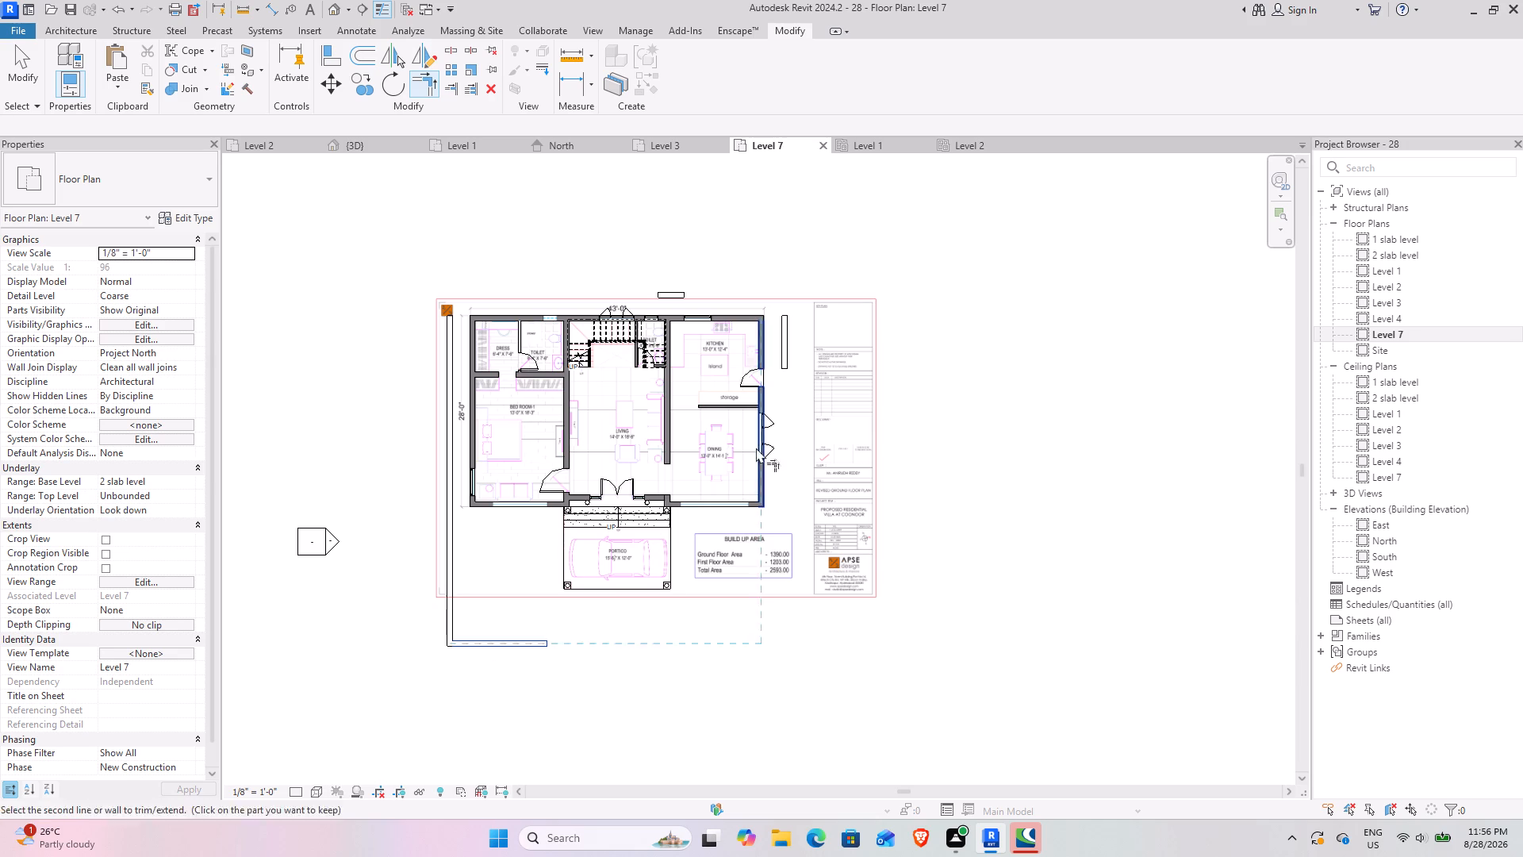
{"action": "left_click", "coordinate": [788, 353]}
{"action": "left_click", "coordinate": [789, 345]}
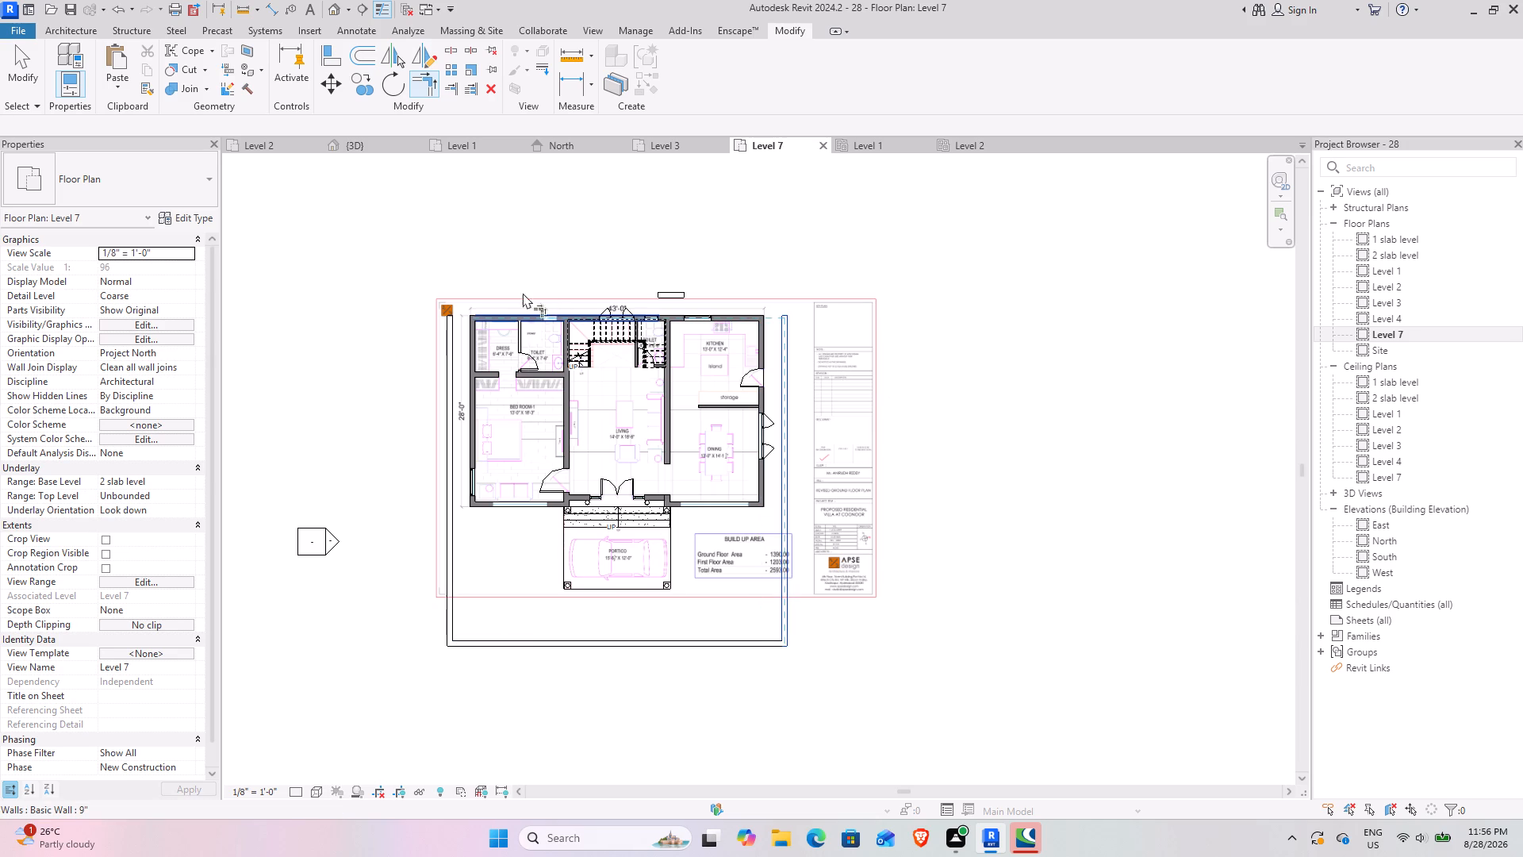
{"action": "left_click", "coordinate": [670, 298]}
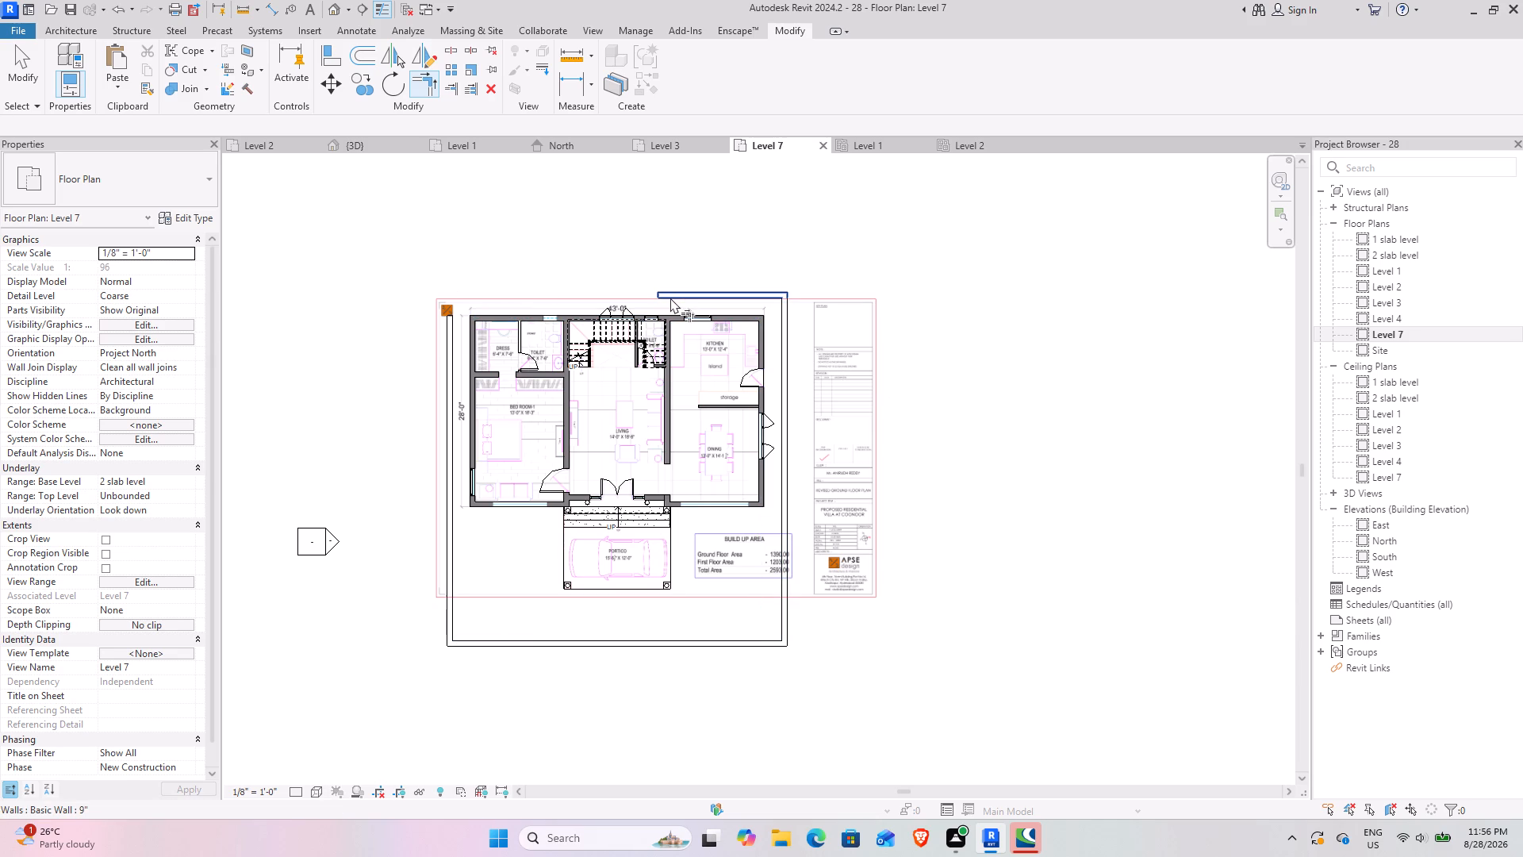
{"action": "left_click", "coordinate": [665, 290]}
{"action": "left_click", "coordinate": [457, 350]}
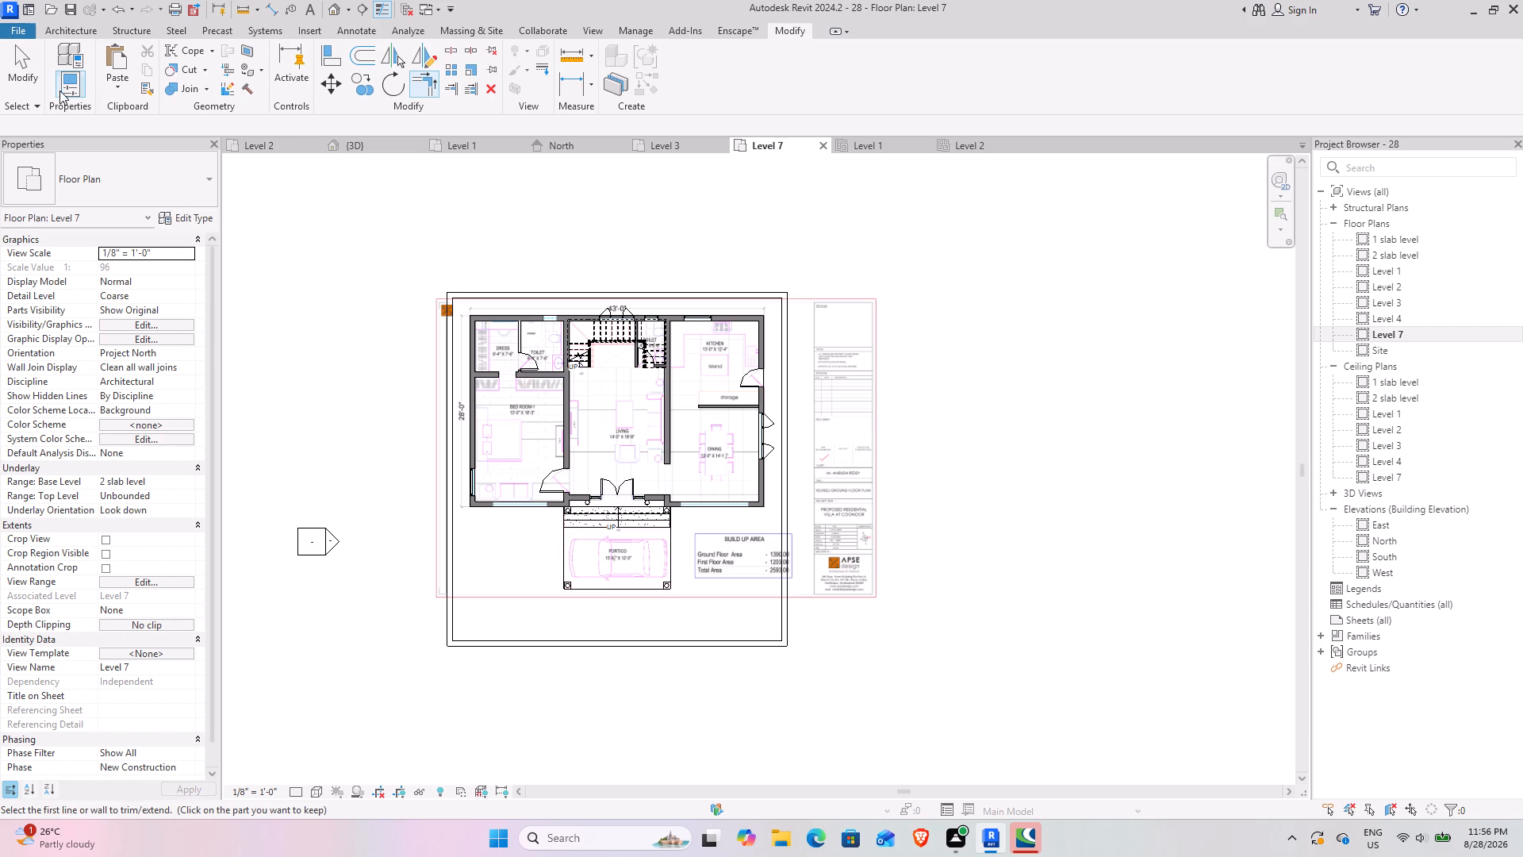
{"action": "left_click", "coordinate": [25, 70]}
Examine the compound wall, front entrance and portico steps from several sides in the 3D view.
{"action": "left_click", "coordinate": [368, 147]}
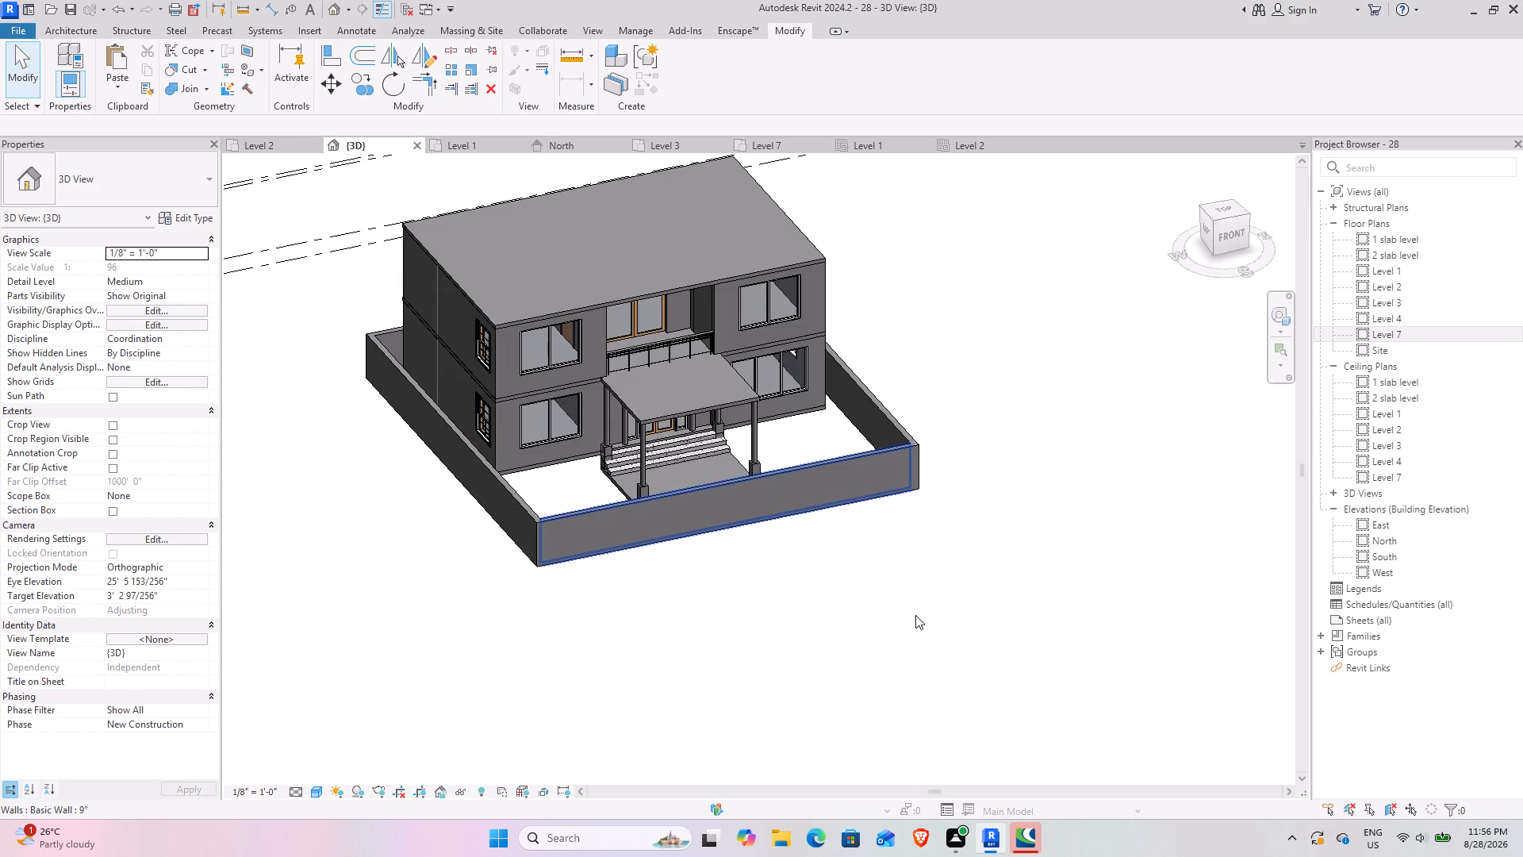
{"action": "left_click", "coordinate": [915, 616]}
{"action": "middle_click_drag", "start_coordinate": [832, 598], "coordinate": [1051, 612], "text": "shift"}
{"action": "middle_click_drag", "start_coordinate": [1026, 605], "coordinate": [949, 582], "text": "shift"}
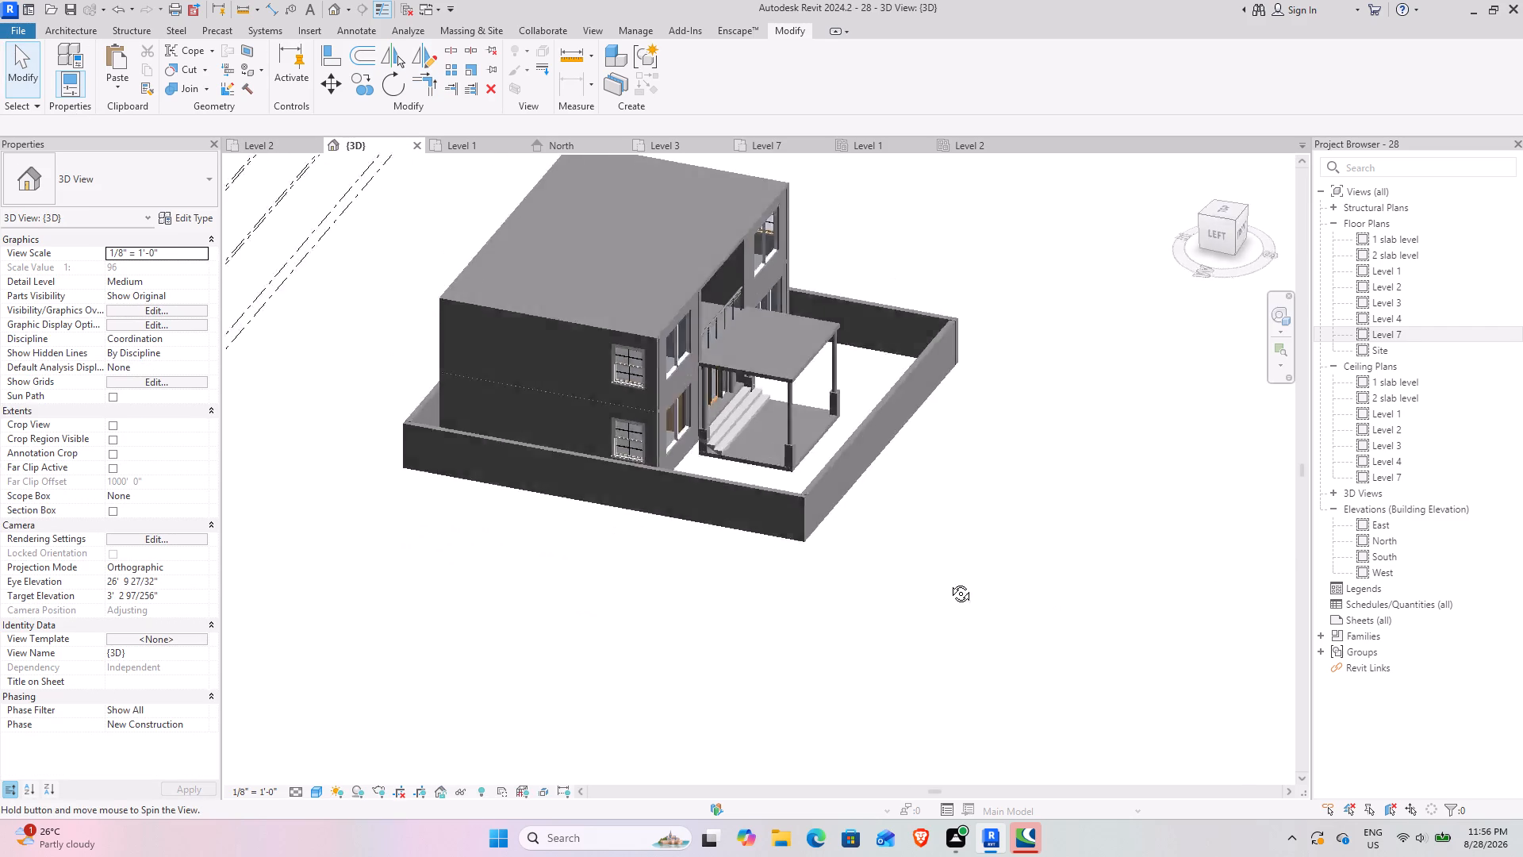
{"action": "middle_click_drag", "start_coordinate": [949, 582], "coordinate": [963, 601], "text": "shift"}
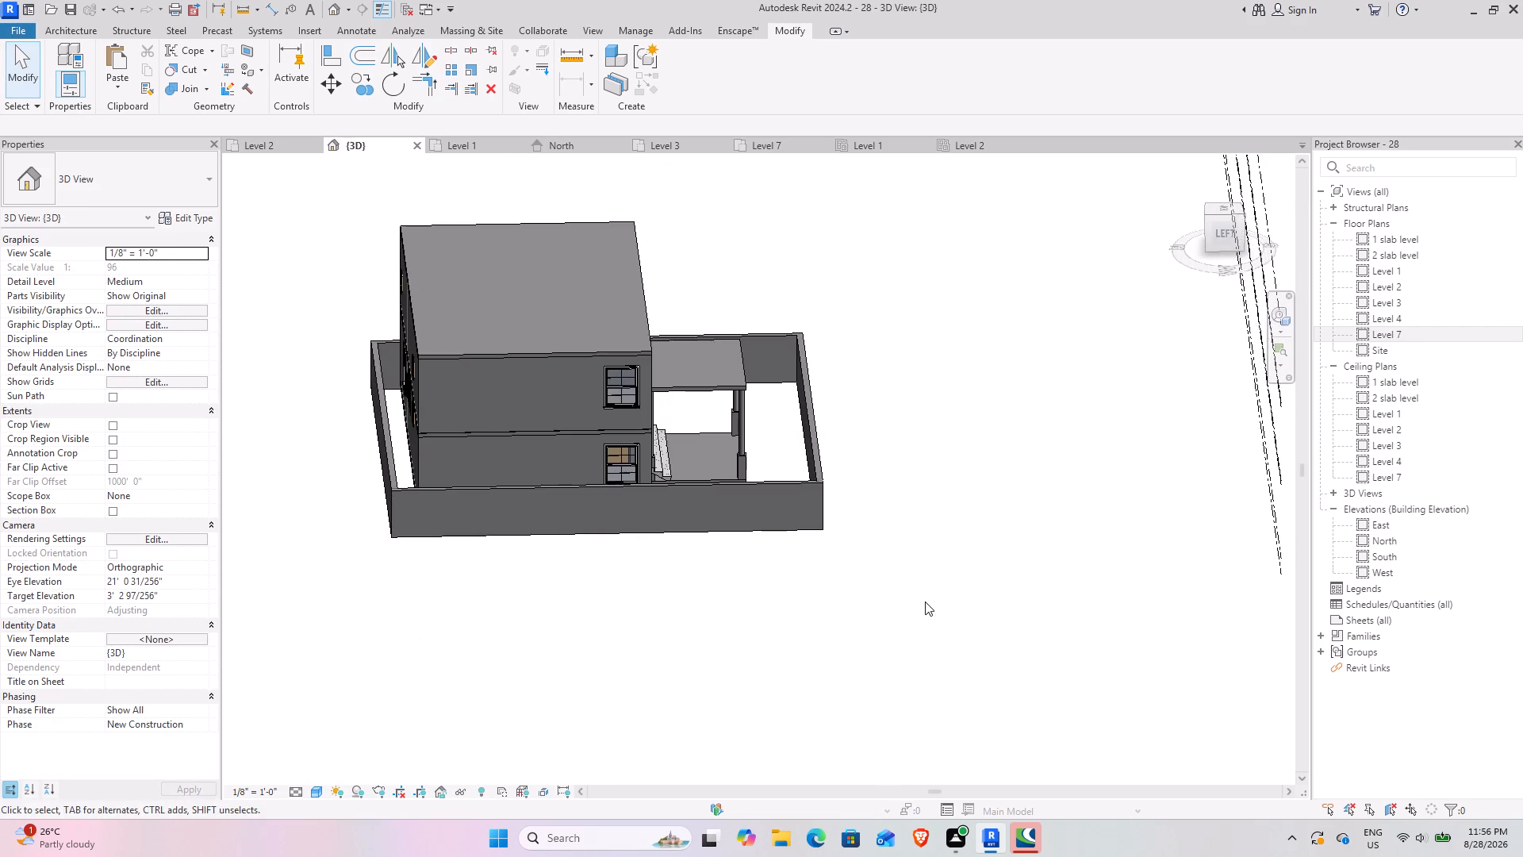
{"action": "middle_click_drag", "start_coordinate": [901, 604], "coordinate": [560, 659], "text": "shift"}
{"action": "middle_click_drag", "start_coordinate": [670, 665], "coordinate": [582, 688], "text": "shift"}
{"action": "scroll", "coordinate": [481, 546], "scroll_direction": "up", "scroll_amount": 4}
{"action": "middle_click_drag", "start_coordinate": [498, 617], "coordinate": [605, 531], "text": "shift"}
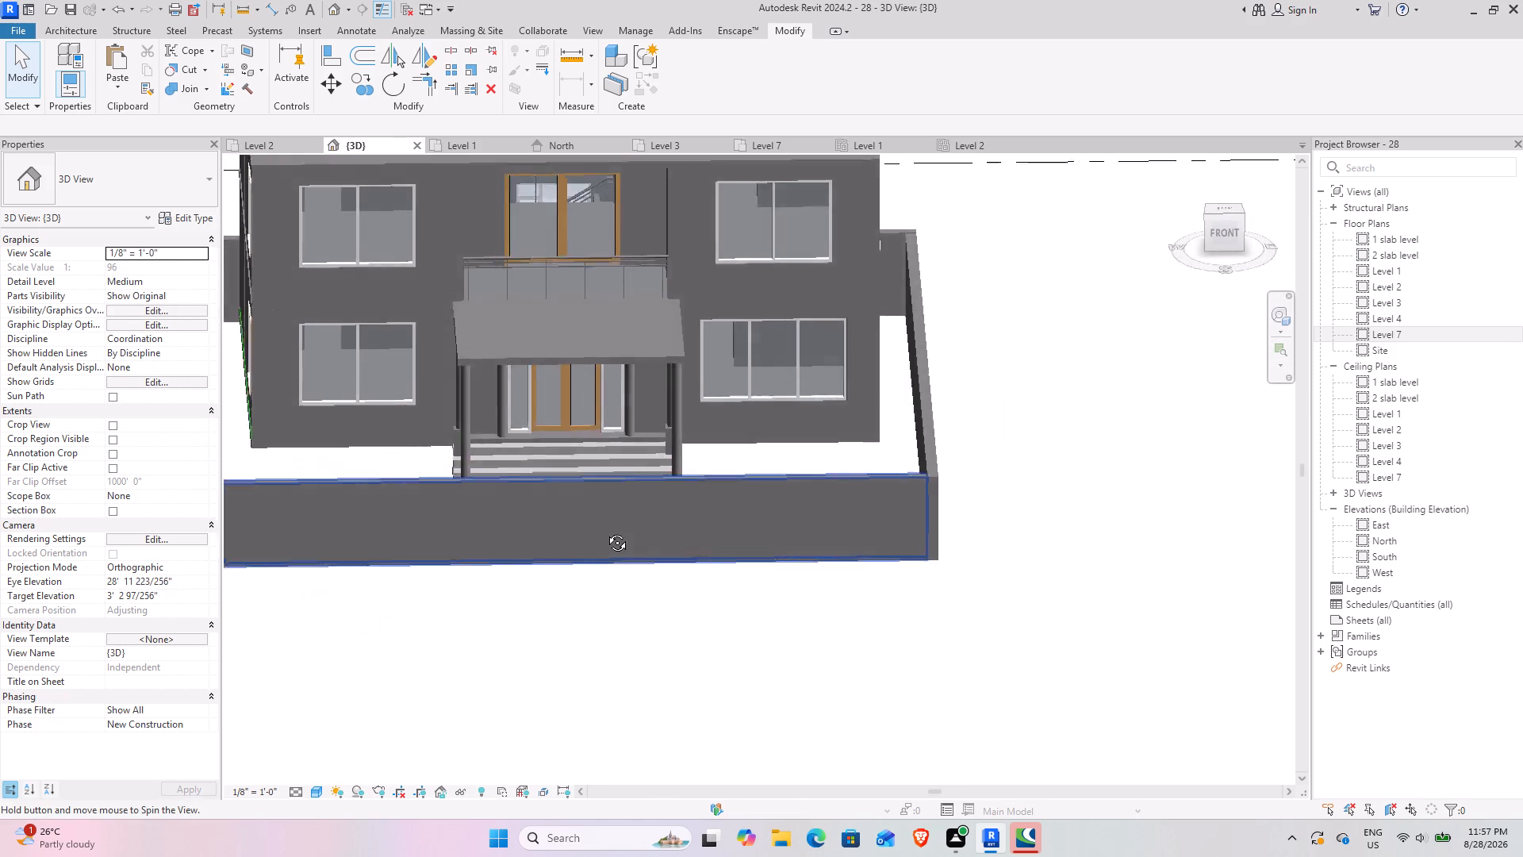
{"action": "middle_click_drag", "start_coordinate": [605, 531], "coordinate": [600, 537], "text": "shift"}
{"action": "scroll", "coordinate": [604, 546], "scroll_direction": "down", "scroll_amount": 4}
{"action": "middle_click_drag", "start_coordinate": [600, 564], "coordinate": [580, 567], "text": "shift"}
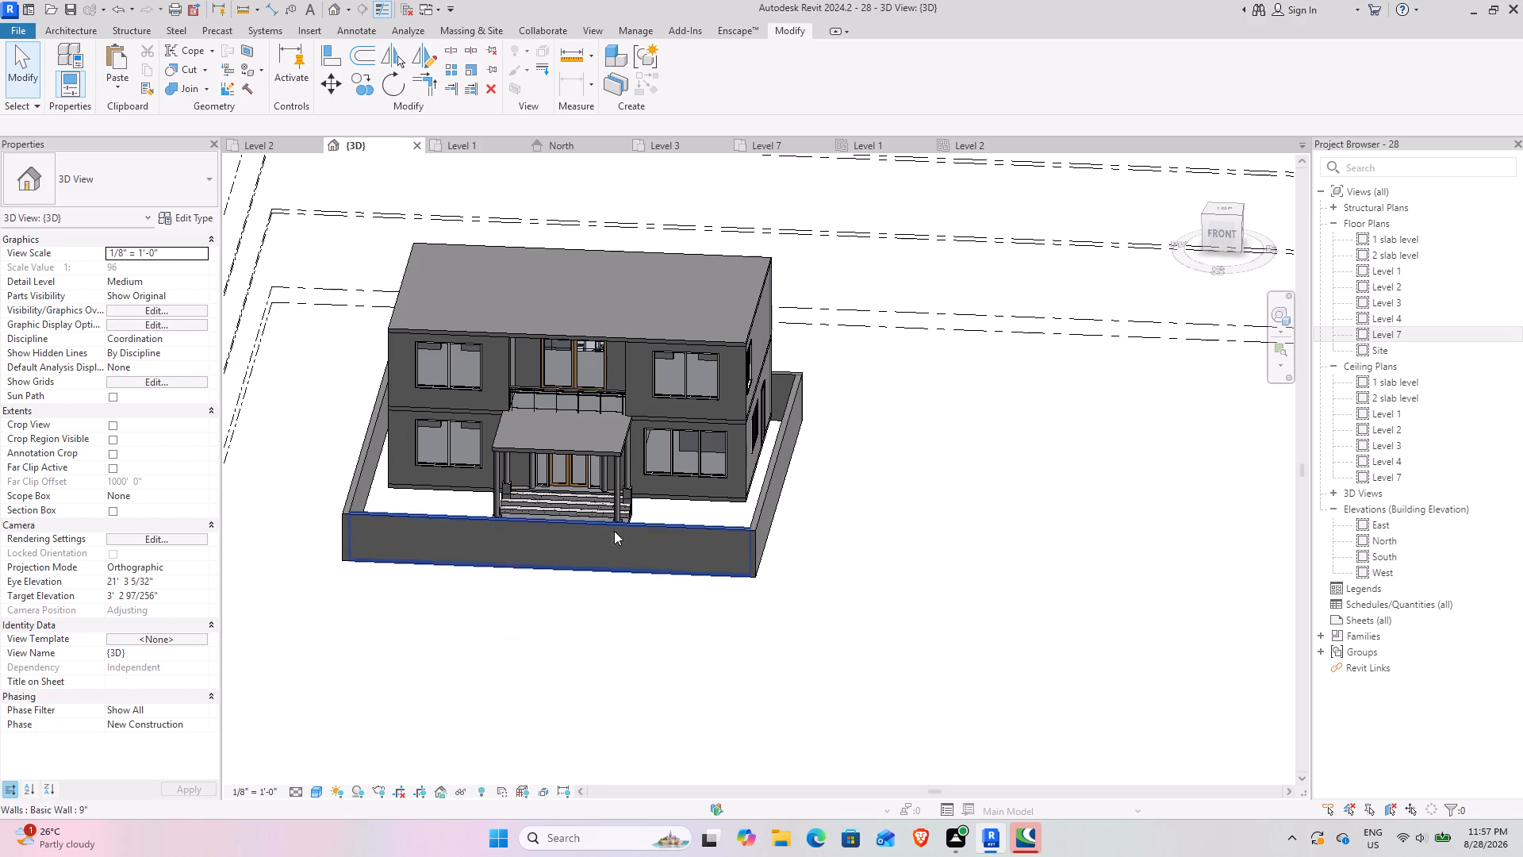
{"action": "middle_click_drag", "start_coordinate": [643, 435], "coordinate": [666, 411], "text": "shift"}
{"action": "scroll", "coordinate": [612, 448], "scroll_direction": "up", "scroll_amount": 8}
{"action": "middle_click_drag", "start_coordinate": [597, 563], "coordinate": [616, 547], "text": "shift"}
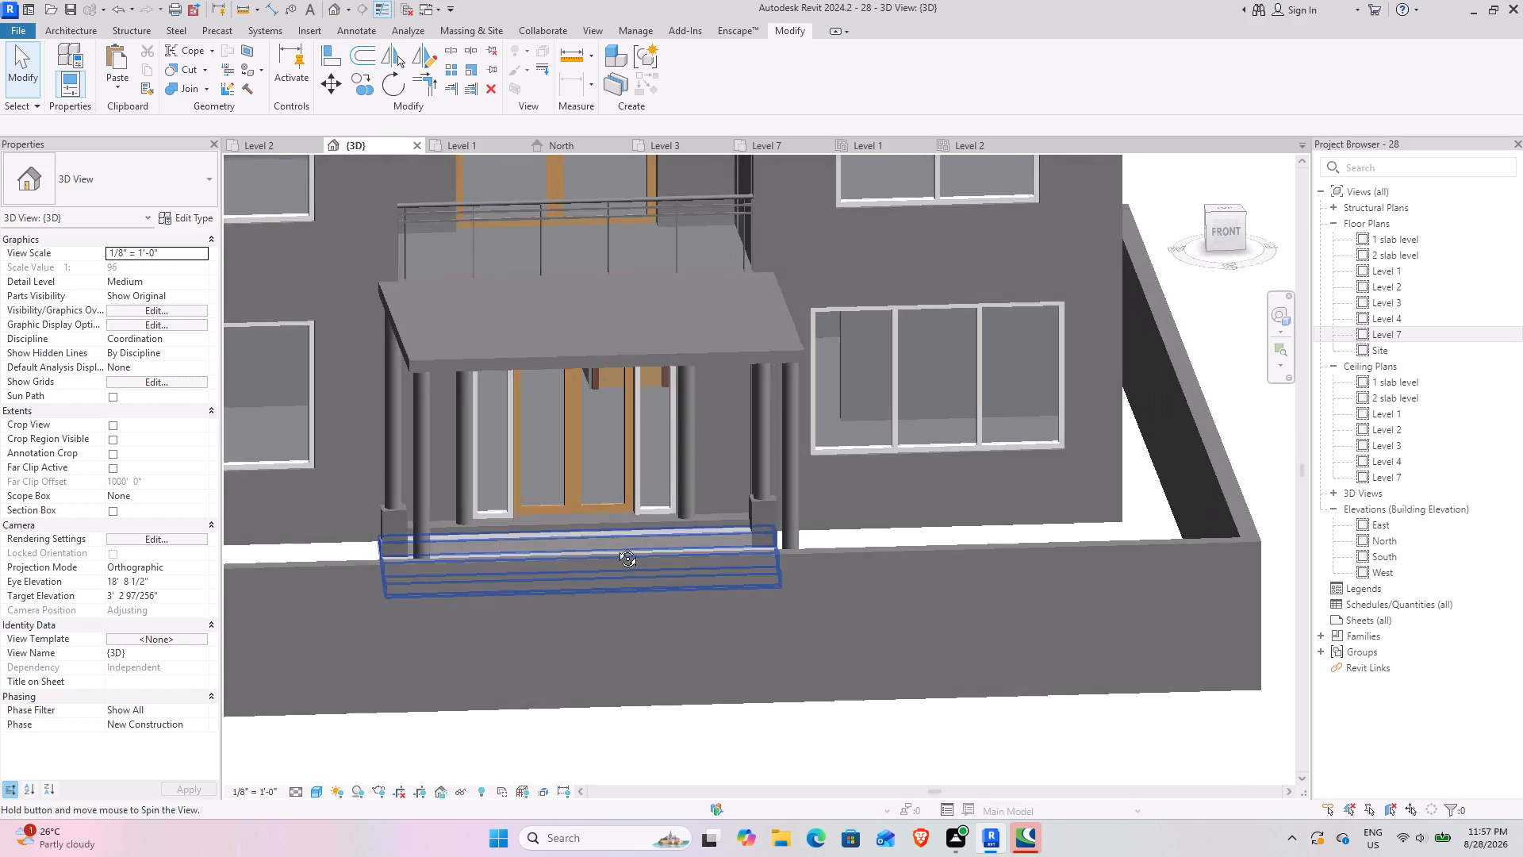
{"action": "middle_click_drag", "start_coordinate": [616, 547], "coordinate": [569, 613], "text": "shift"}
{"action": "middle_click_drag", "start_coordinate": [551, 613], "coordinate": [394, 589]}
{"action": "middle_click_drag", "start_coordinate": [409, 590], "coordinate": [659, 472]}
{"action": "middle_click_drag", "start_coordinate": [538, 542], "coordinate": [566, 611], "text": "shift"}
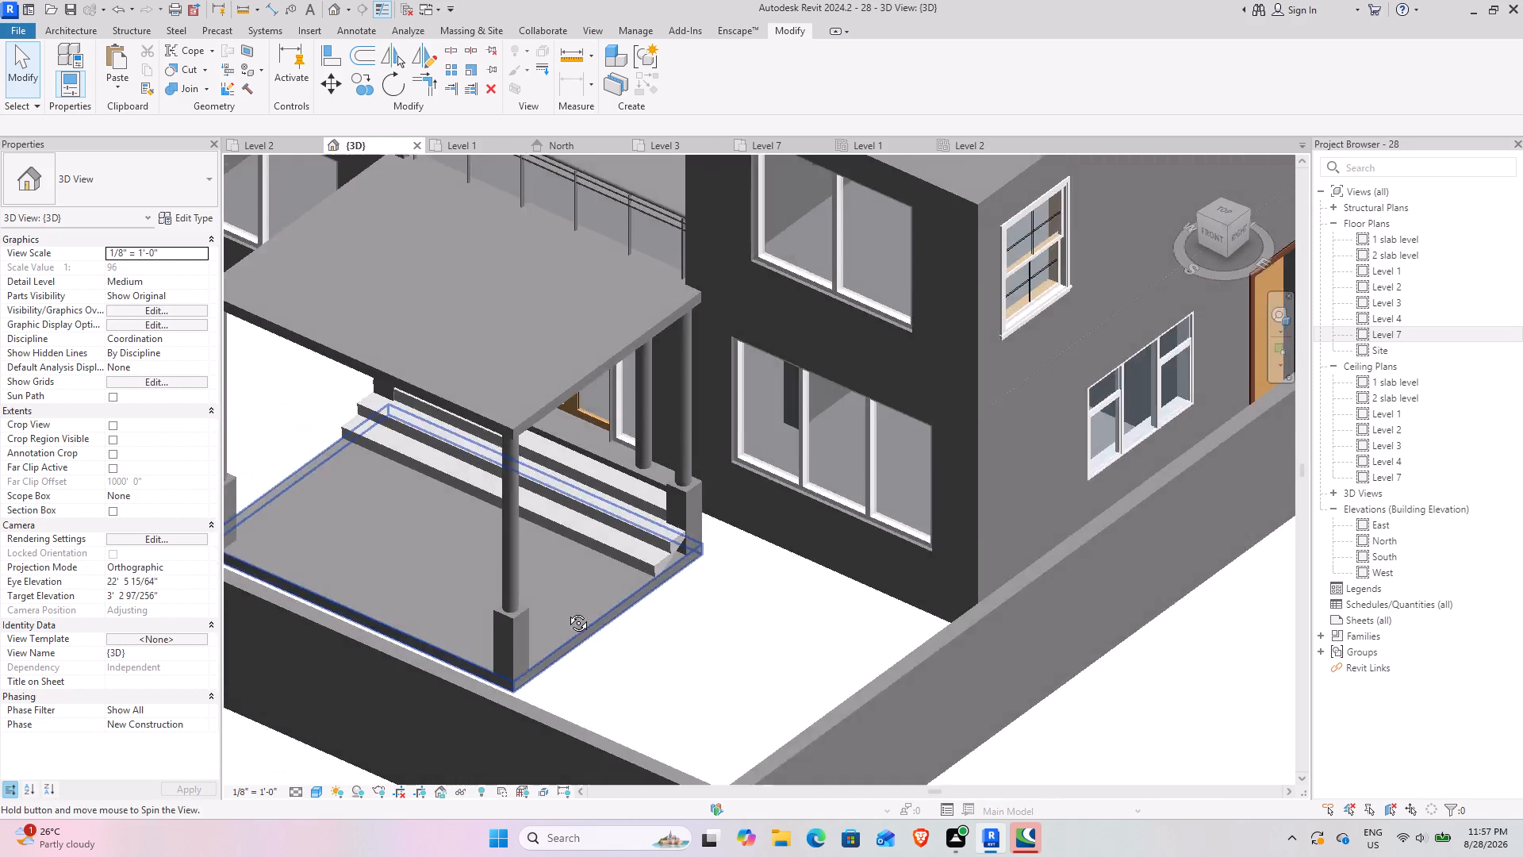
{"action": "middle_click_drag", "start_coordinate": [566, 611], "coordinate": [567, 612], "text": "shift"}
{"action": "middle_click_drag", "start_coordinate": [578, 612], "coordinate": [677, 551]}
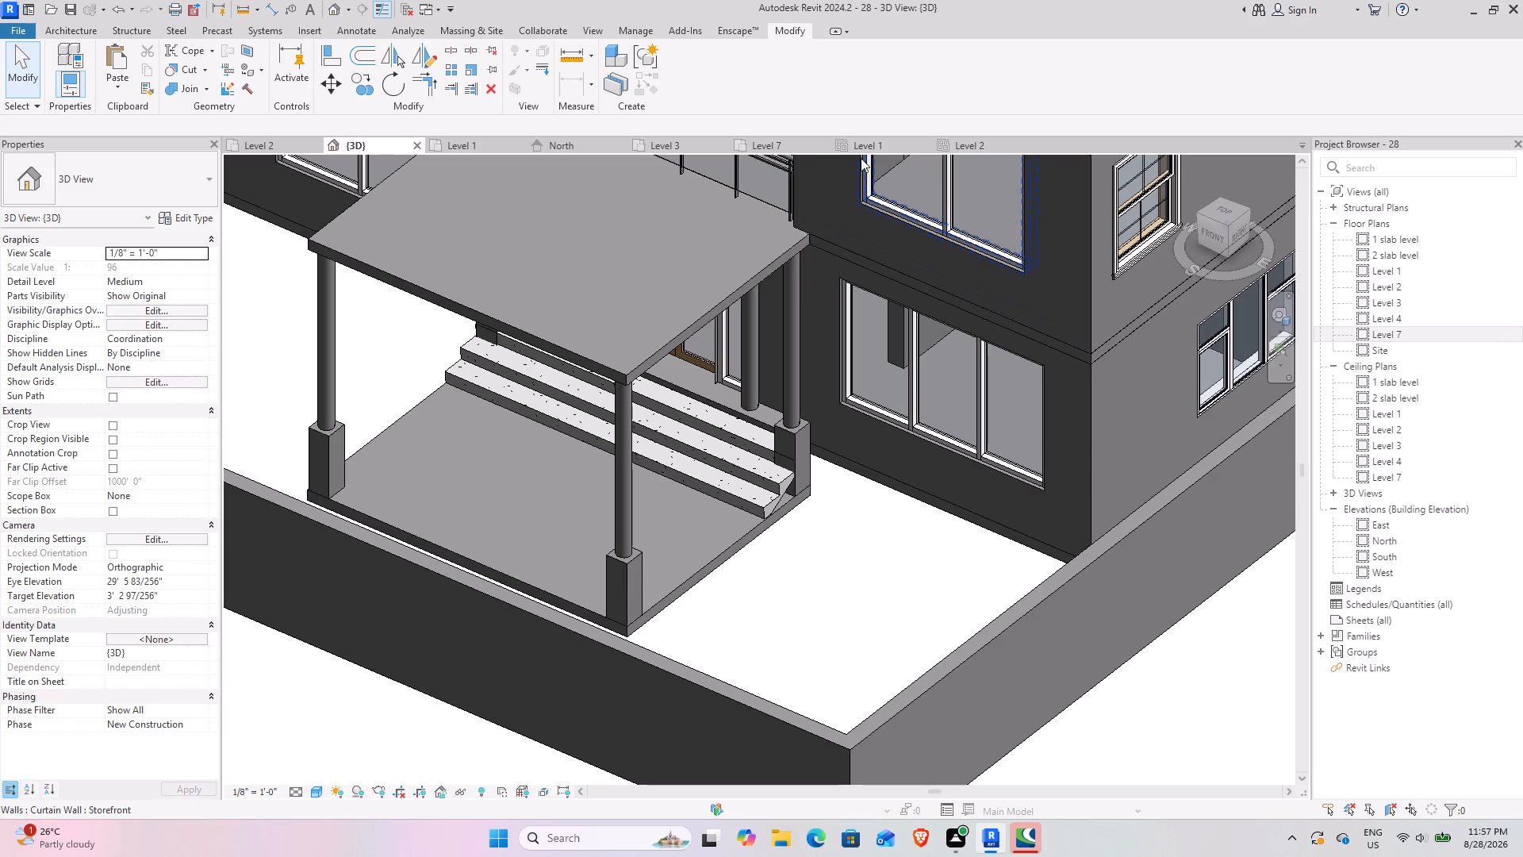
Start placing a door on the Level 7 plan and browse for a family in the Gate folder of Documents > SHUBHAM CITY.
{"action": "left_click", "coordinate": [786, 152]}
{"action": "scroll", "coordinate": [746, 670], "scroll_direction": "up", "scroll_amount": 6}
{"action": "middle_click_drag", "start_coordinate": [712, 661], "coordinate": [713, 661]}
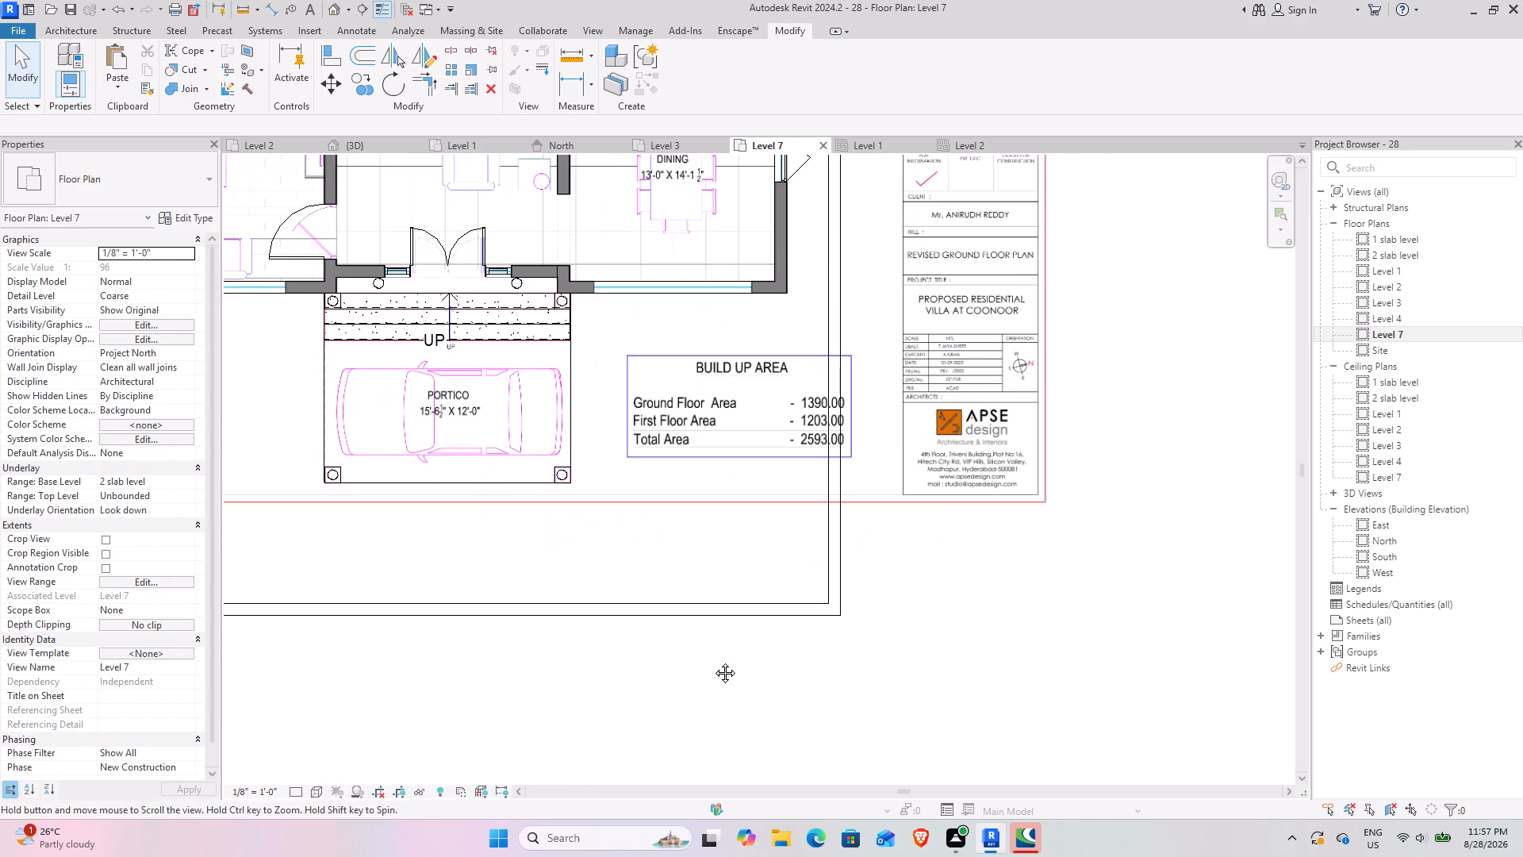
{"action": "middle_click_drag", "start_coordinate": [713, 661], "coordinate": [777, 659]}
{"action": "scroll", "coordinate": [766, 624], "scroll_direction": "up", "scroll_amount": 2}
{"action": "middle_click_drag", "start_coordinate": [721, 644], "coordinate": [762, 649]}
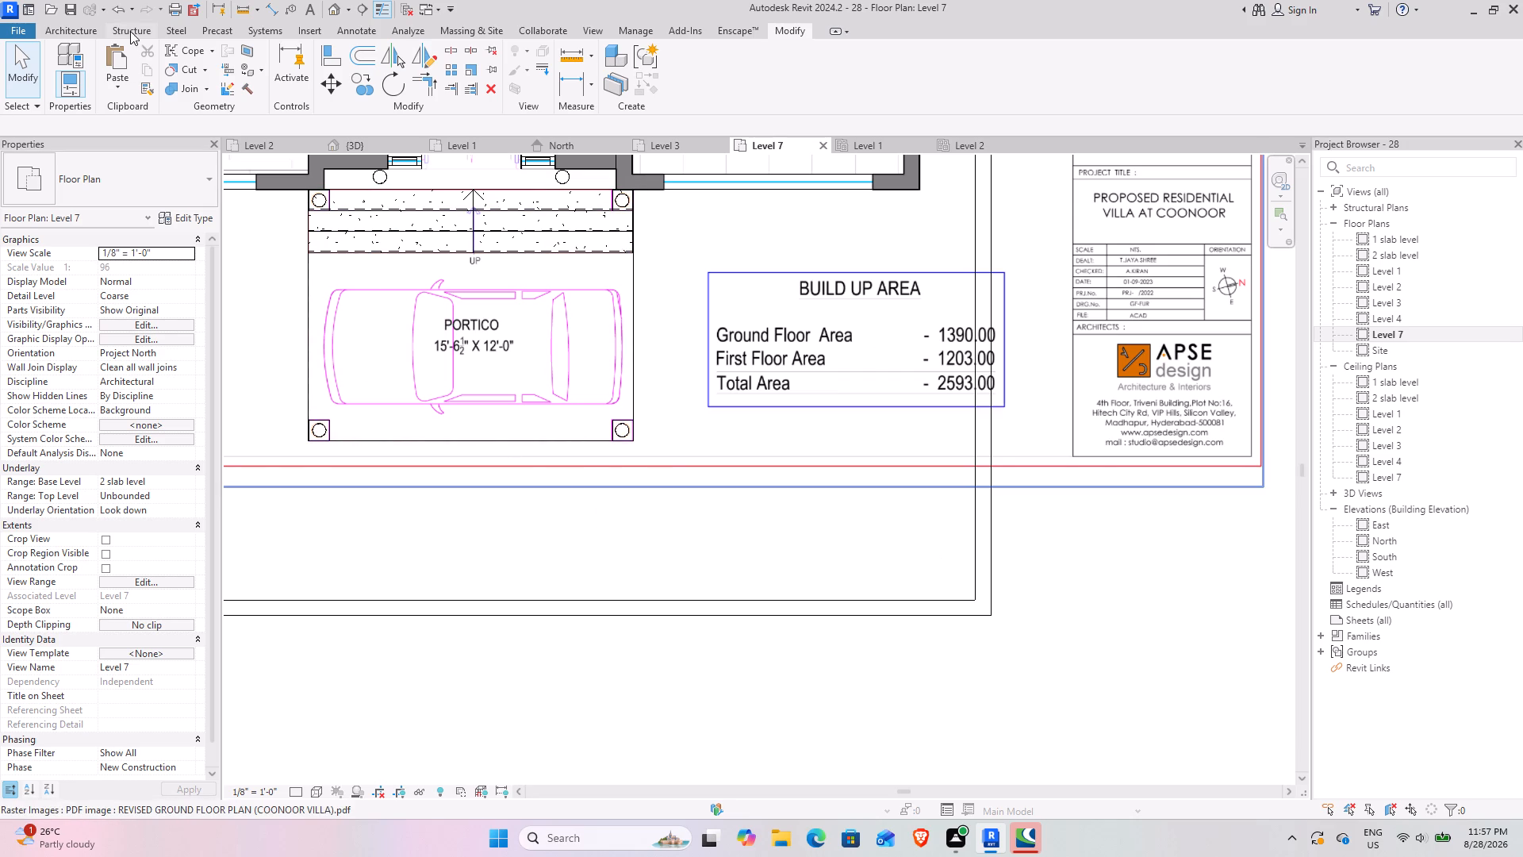
{"action": "left_click", "coordinate": [78, 29]}
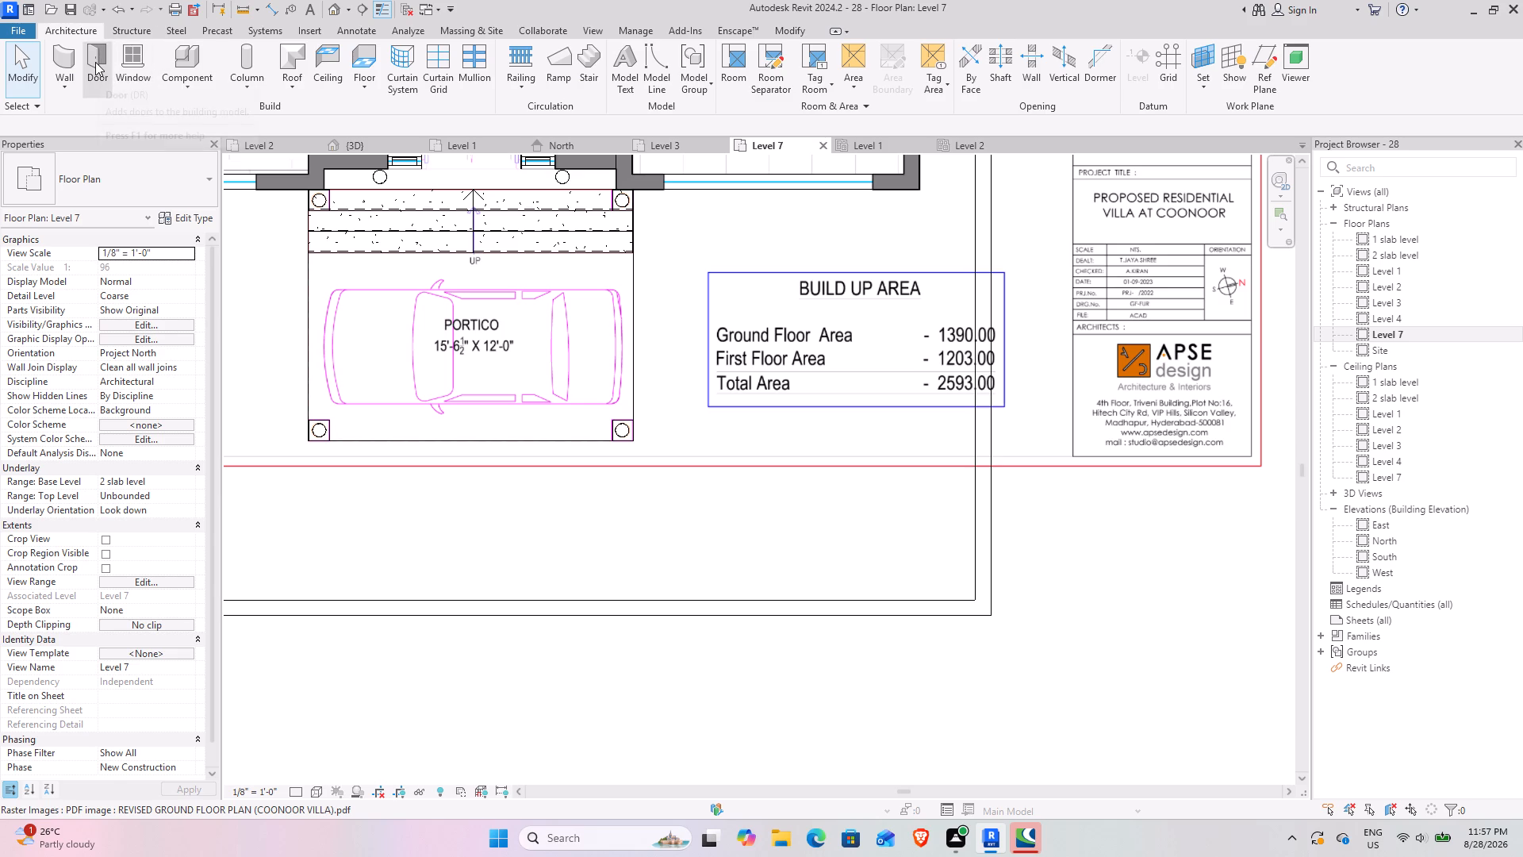
{"action": "left_click", "coordinate": [95, 62]}
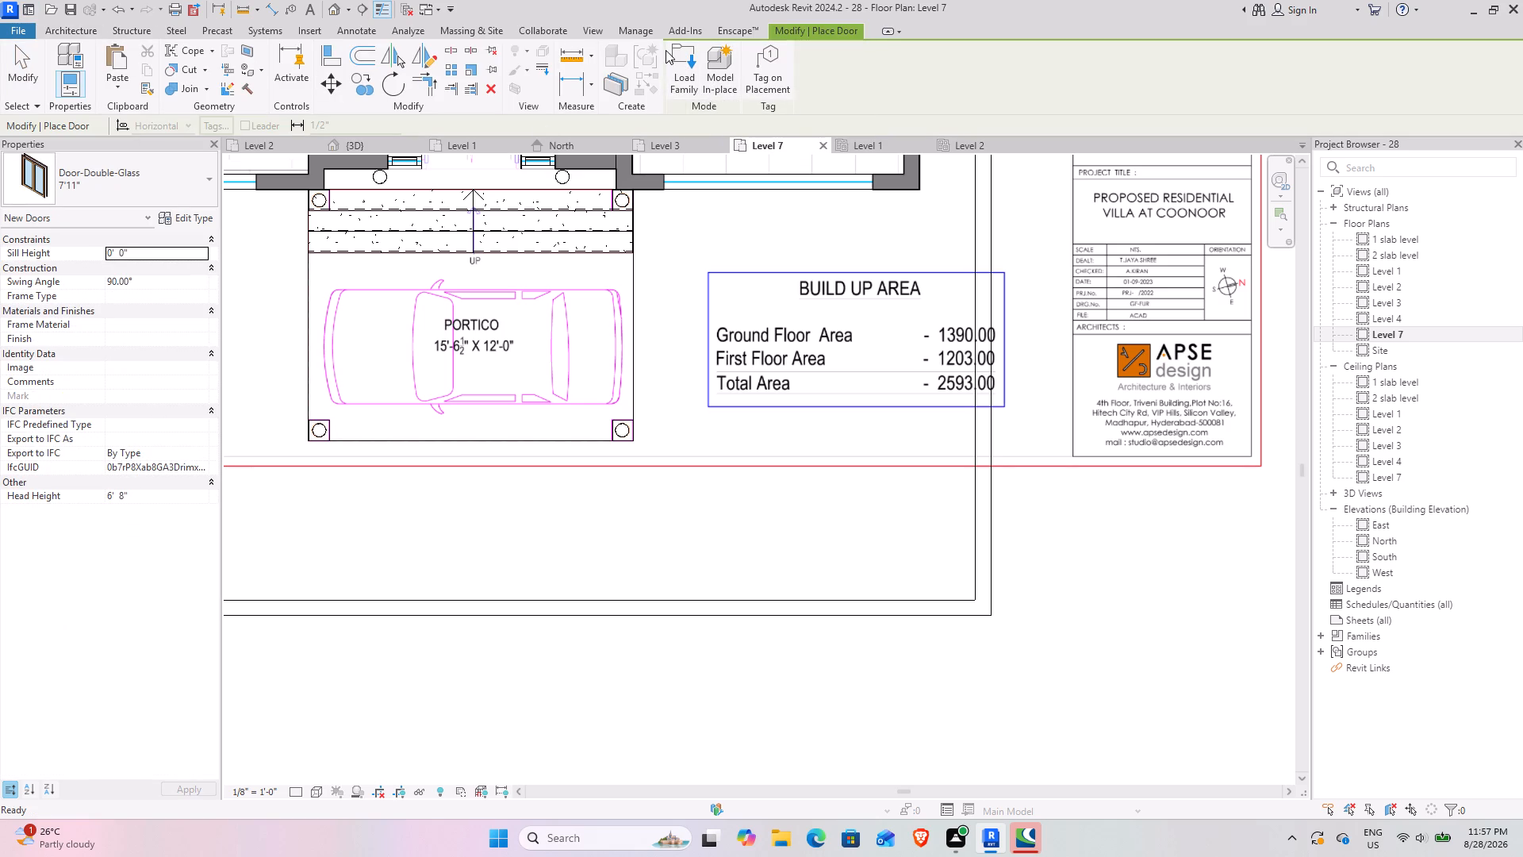
{"action": "left_click", "coordinate": [695, 68]}
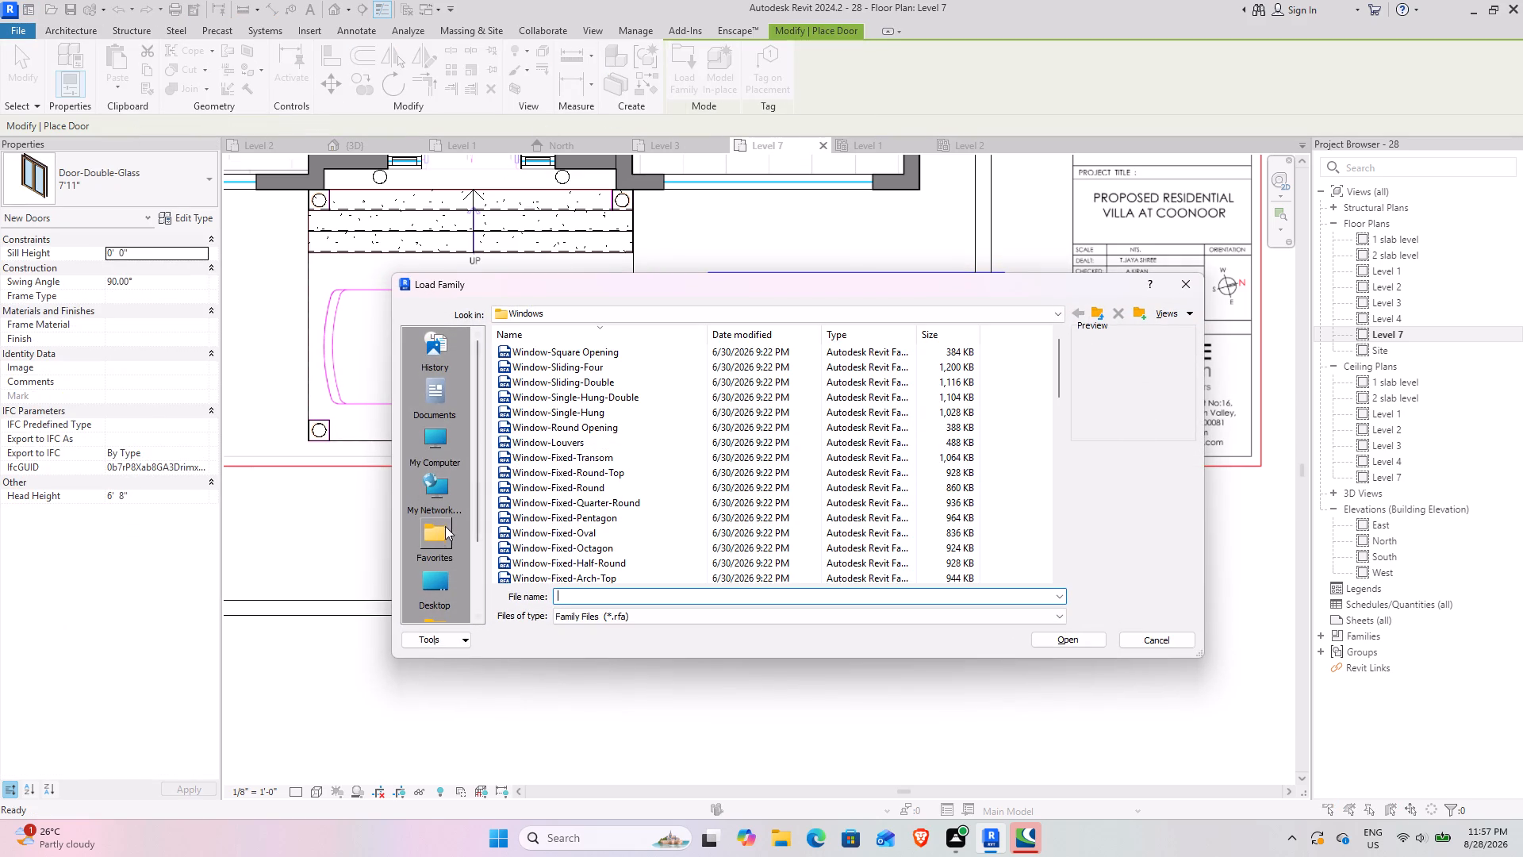
{"action": "left_click", "coordinate": [431, 575]}
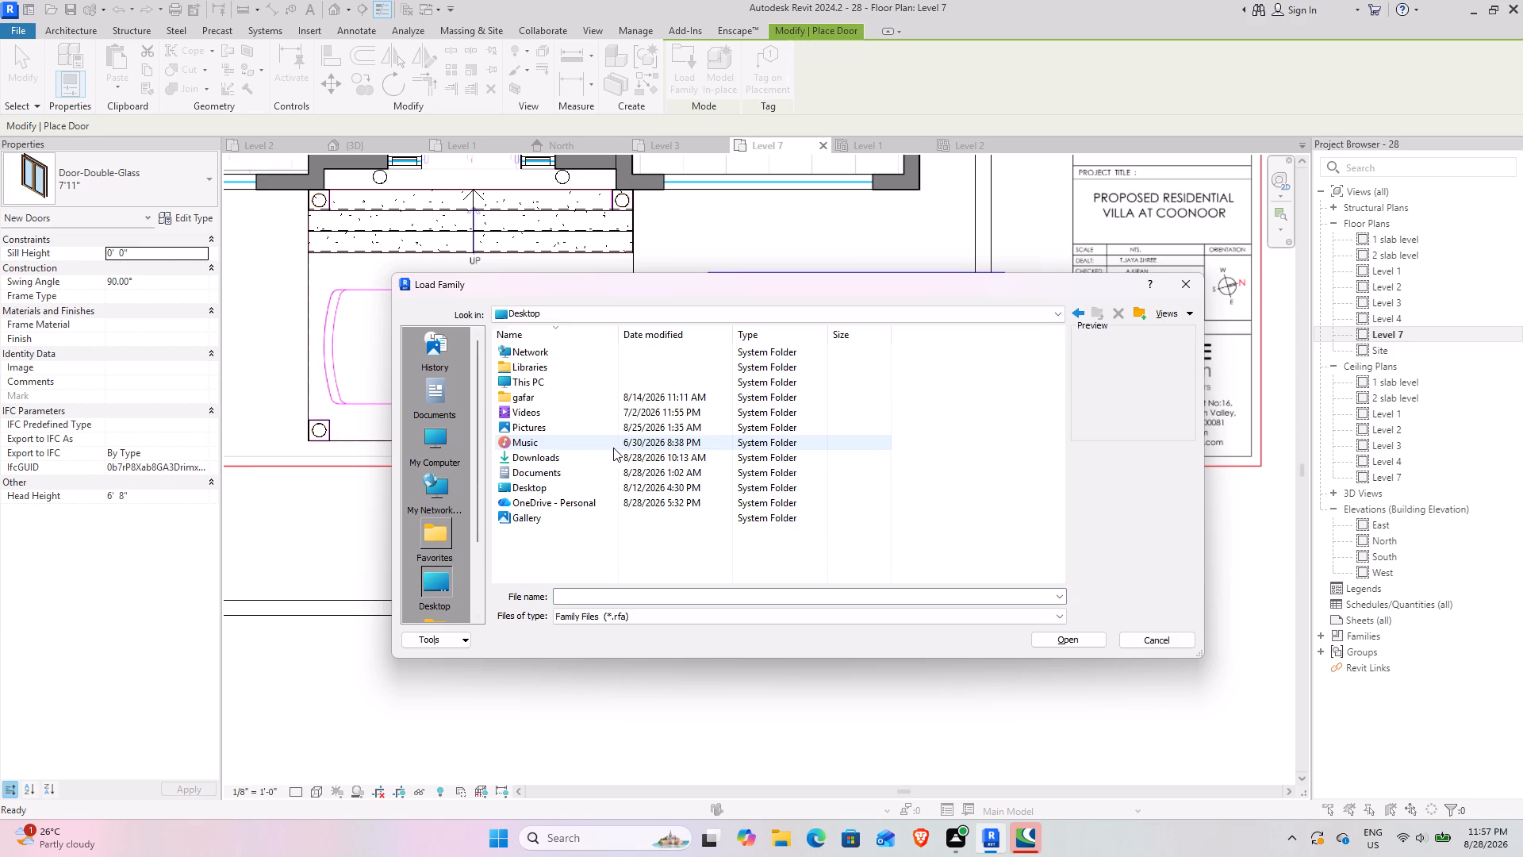
{"action": "double_click", "coordinate": [549, 475]}
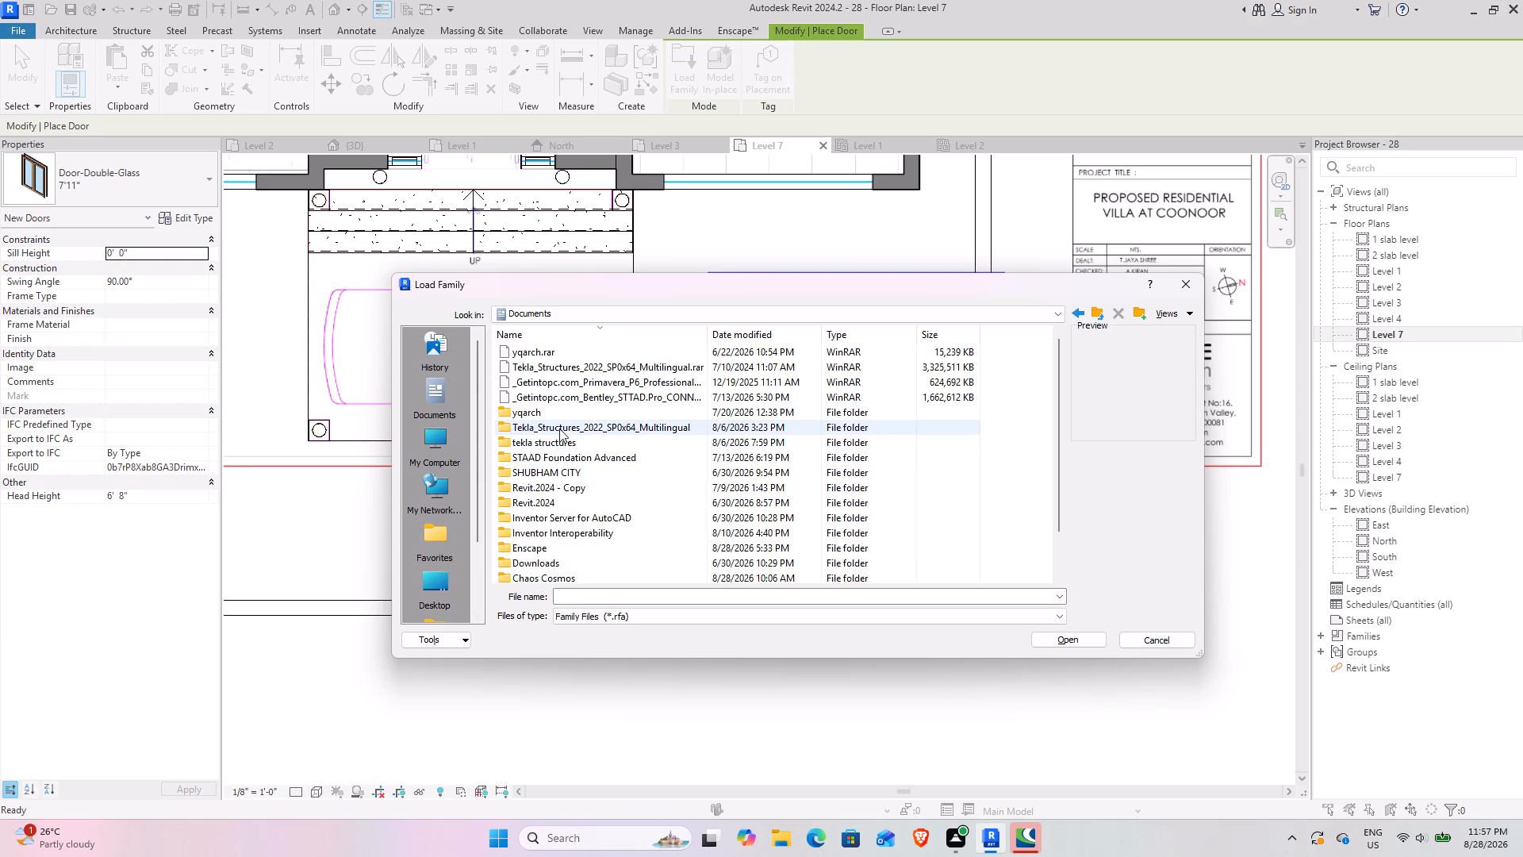
{"action": "double_click", "coordinate": [554, 473]}
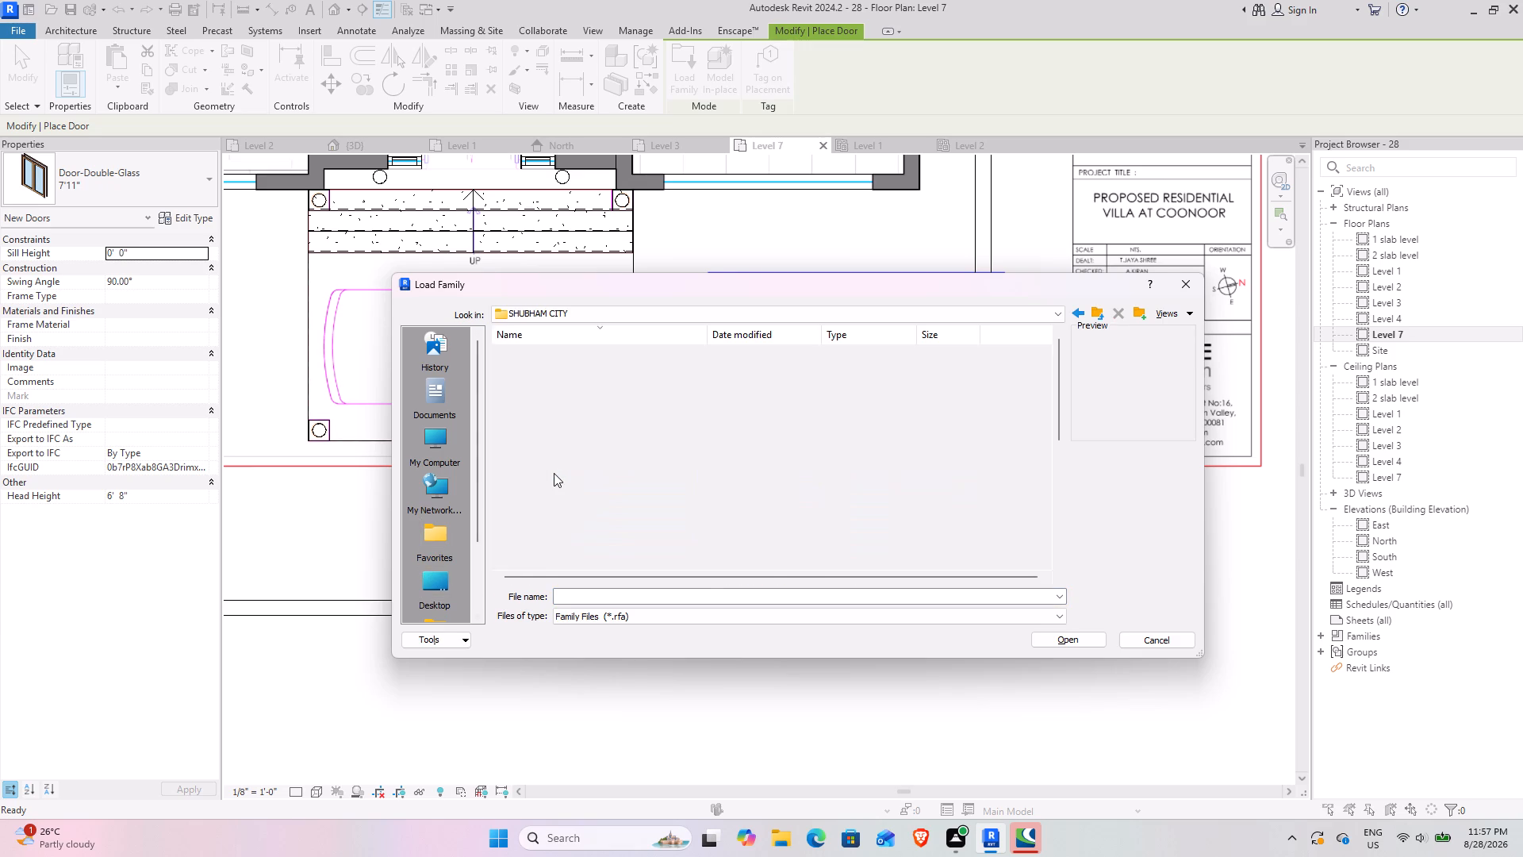
{"action": "scroll", "coordinate": [571, 403], "scroll_direction": "down", "scroll_amount": 2}
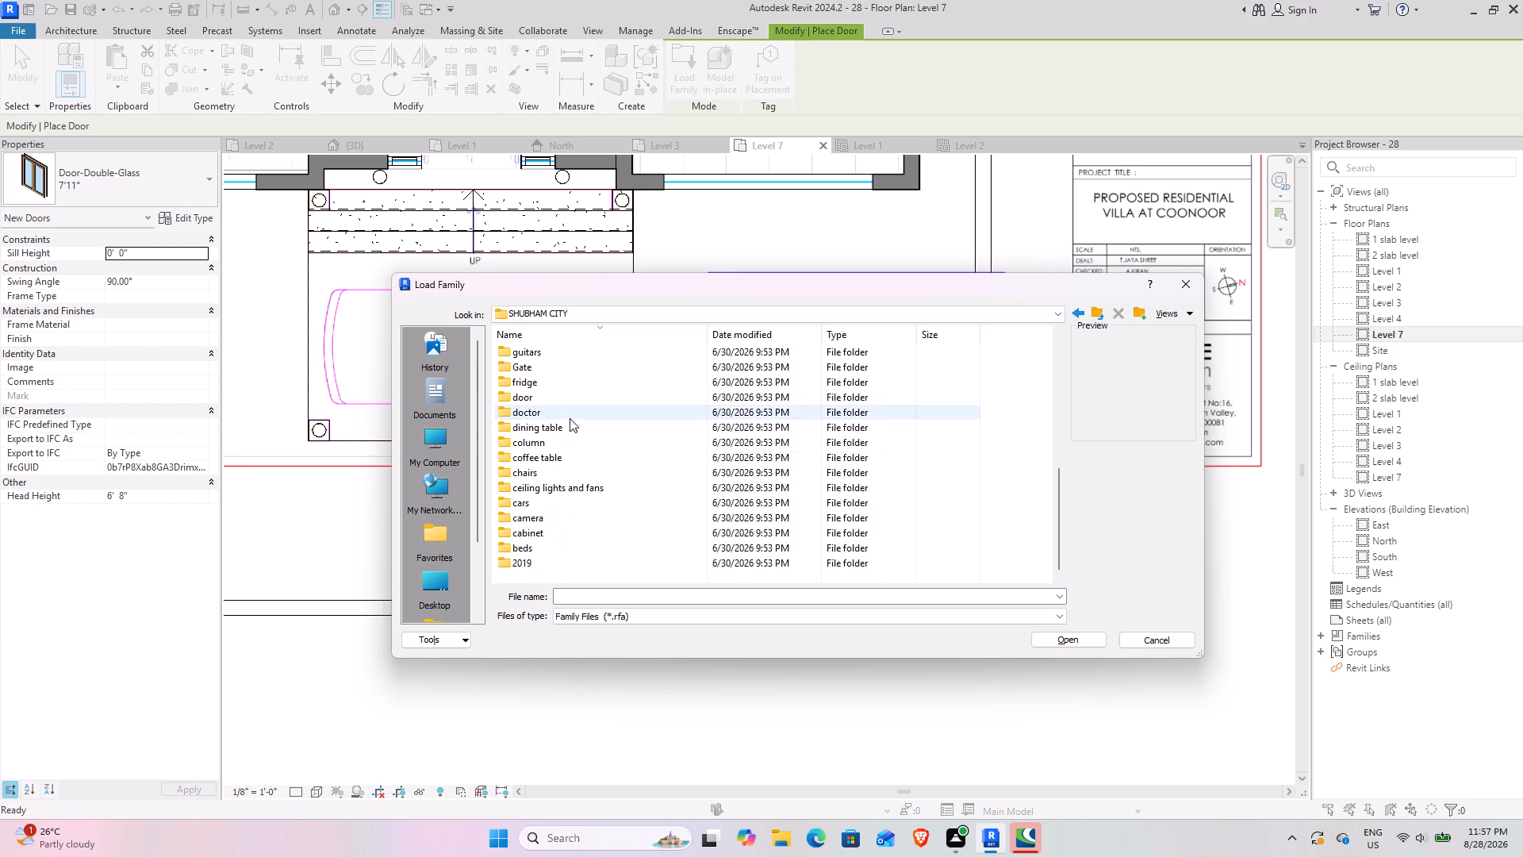
{"action": "left_click", "coordinate": [556, 372]}
{"action": "left_click", "coordinate": [556, 372]}
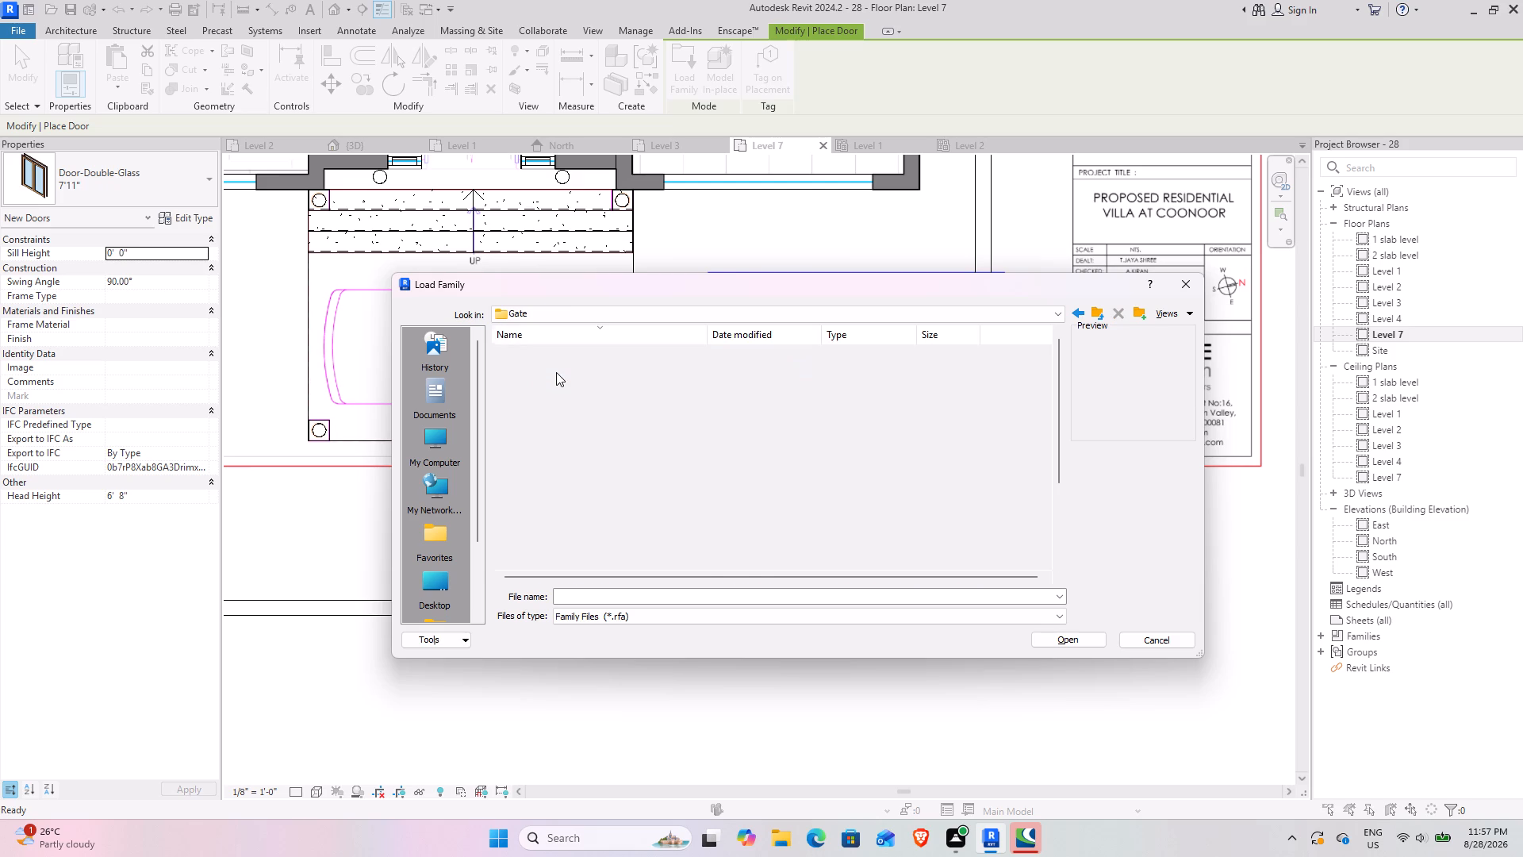
Load the Spanish_Gate wrought iron family from the Gate folder and leave door placement.
{"action": "scroll", "coordinate": [583, 490], "scroll_direction": "up", "scroll_amount": 7, "text": "ctrl"}
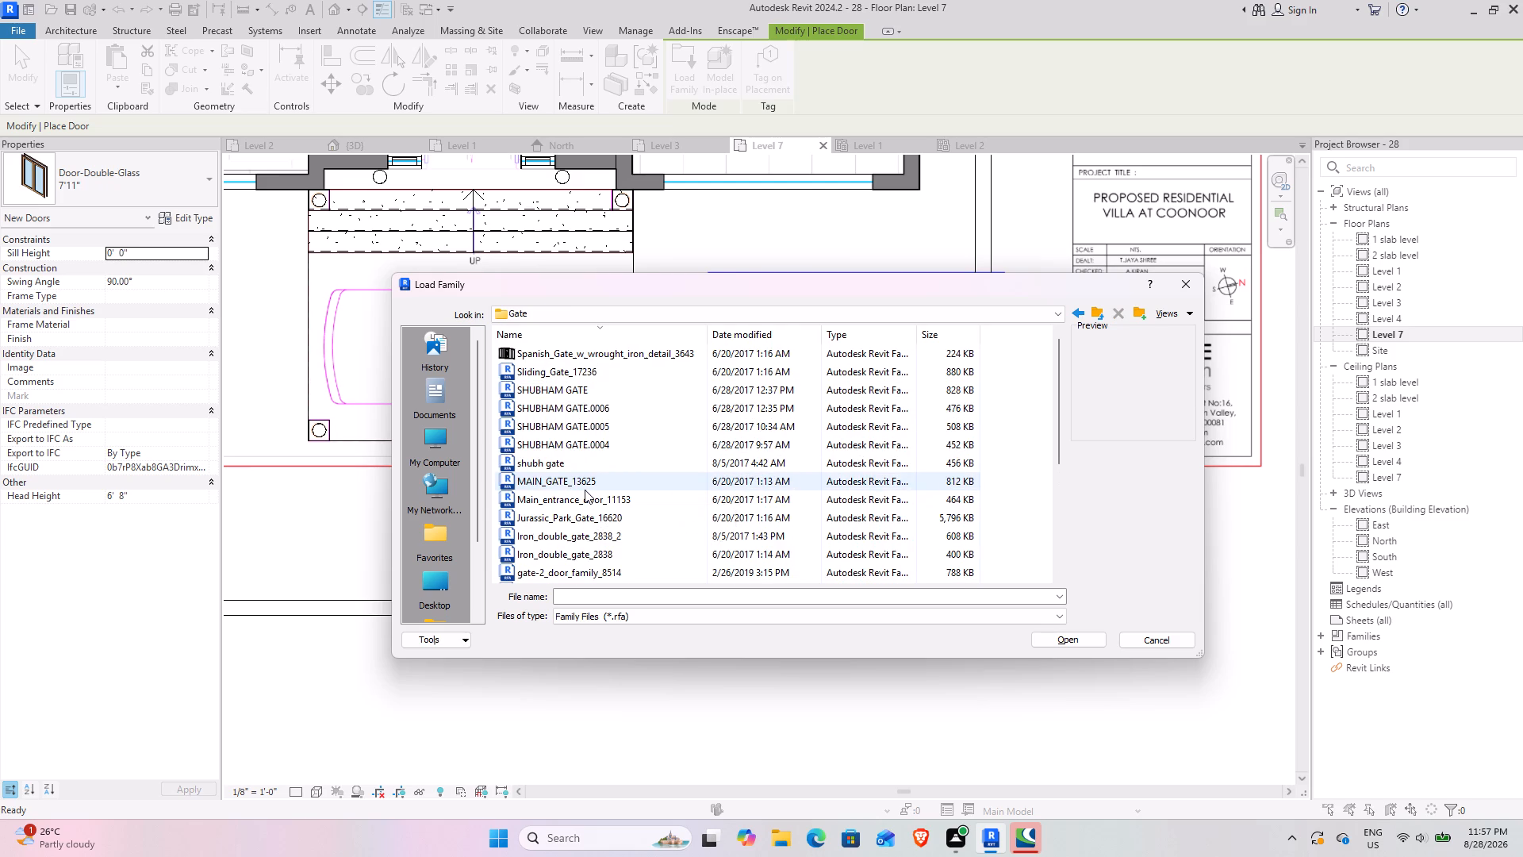
{"action": "scroll", "coordinate": [585, 490], "scroll_direction": "up", "scroll_amount": 11, "text": "ctrl"}
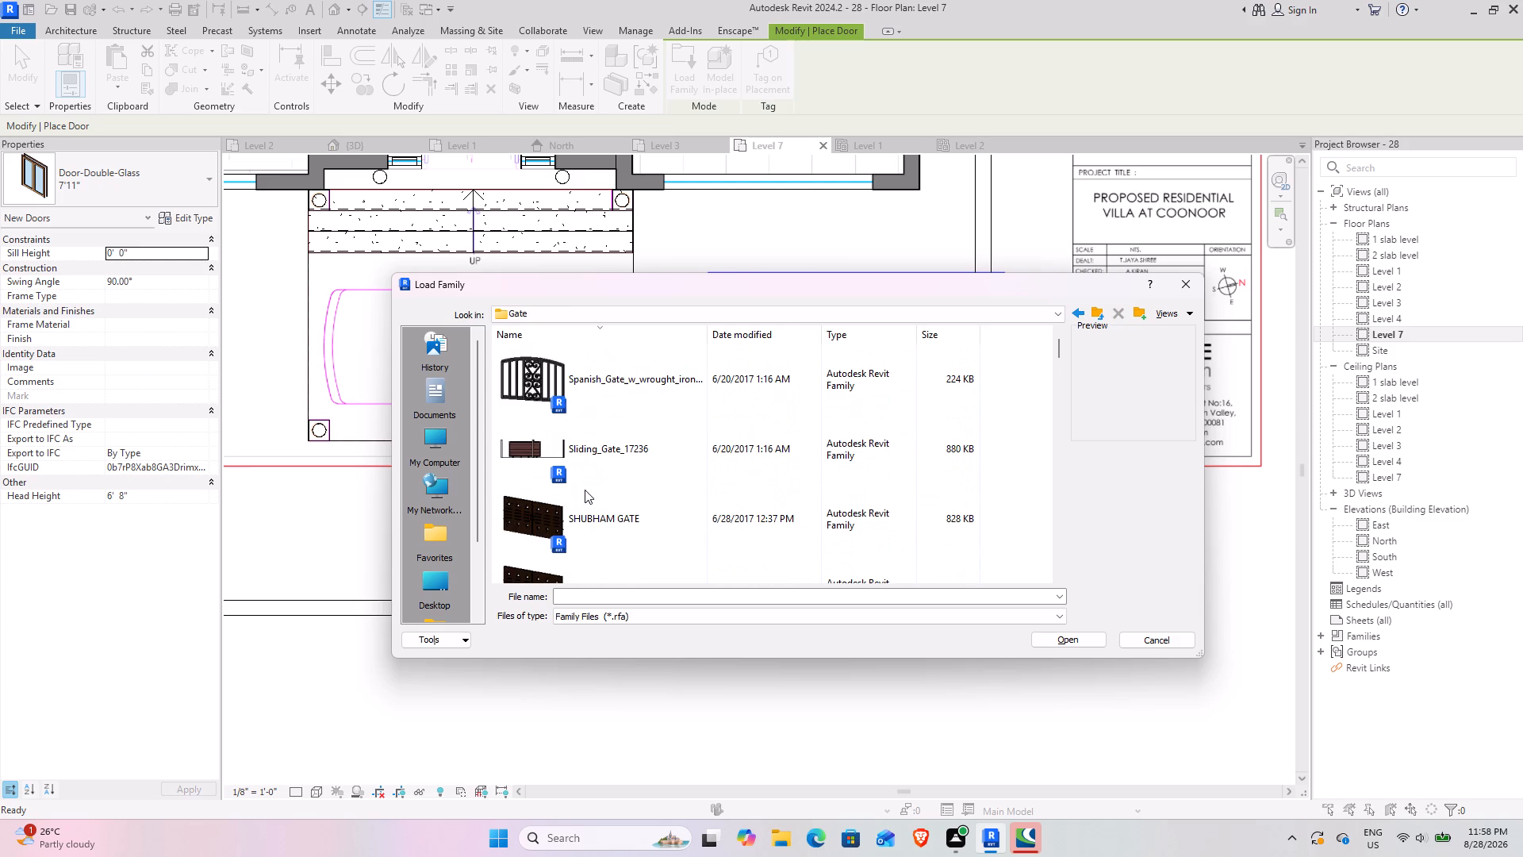
{"action": "scroll", "coordinate": [585, 490], "scroll_direction": "down", "scroll_amount": 1}
{"action": "scroll", "coordinate": [585, 490], "scroll_direction": "up", "scroll_amount": 1}
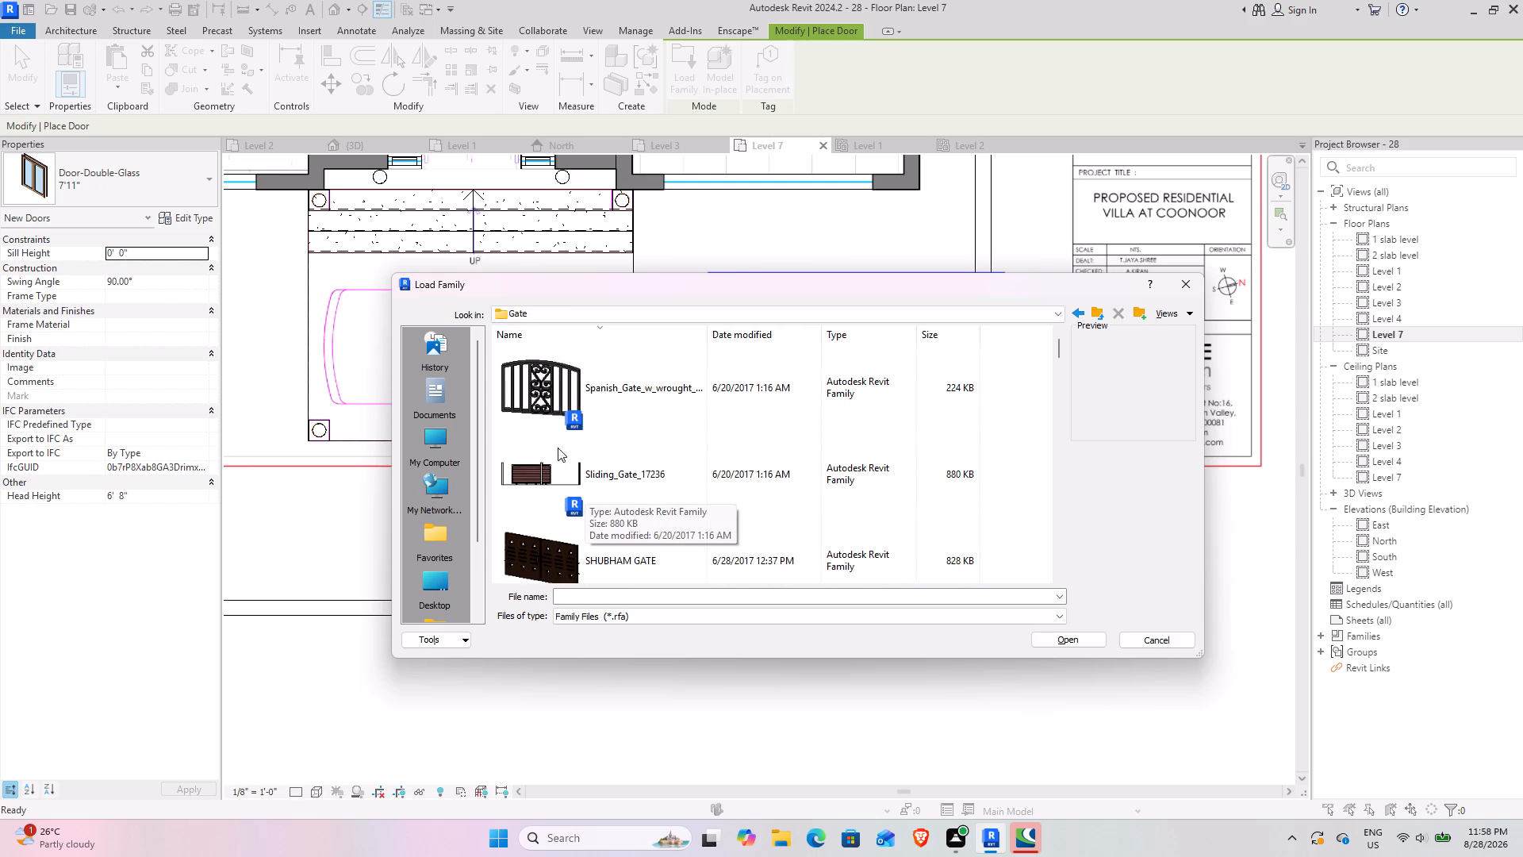
{"action": "left_click", "coordinate": [574, 383]}
{"action": "left_click", "coordinate": [1059, 648]}
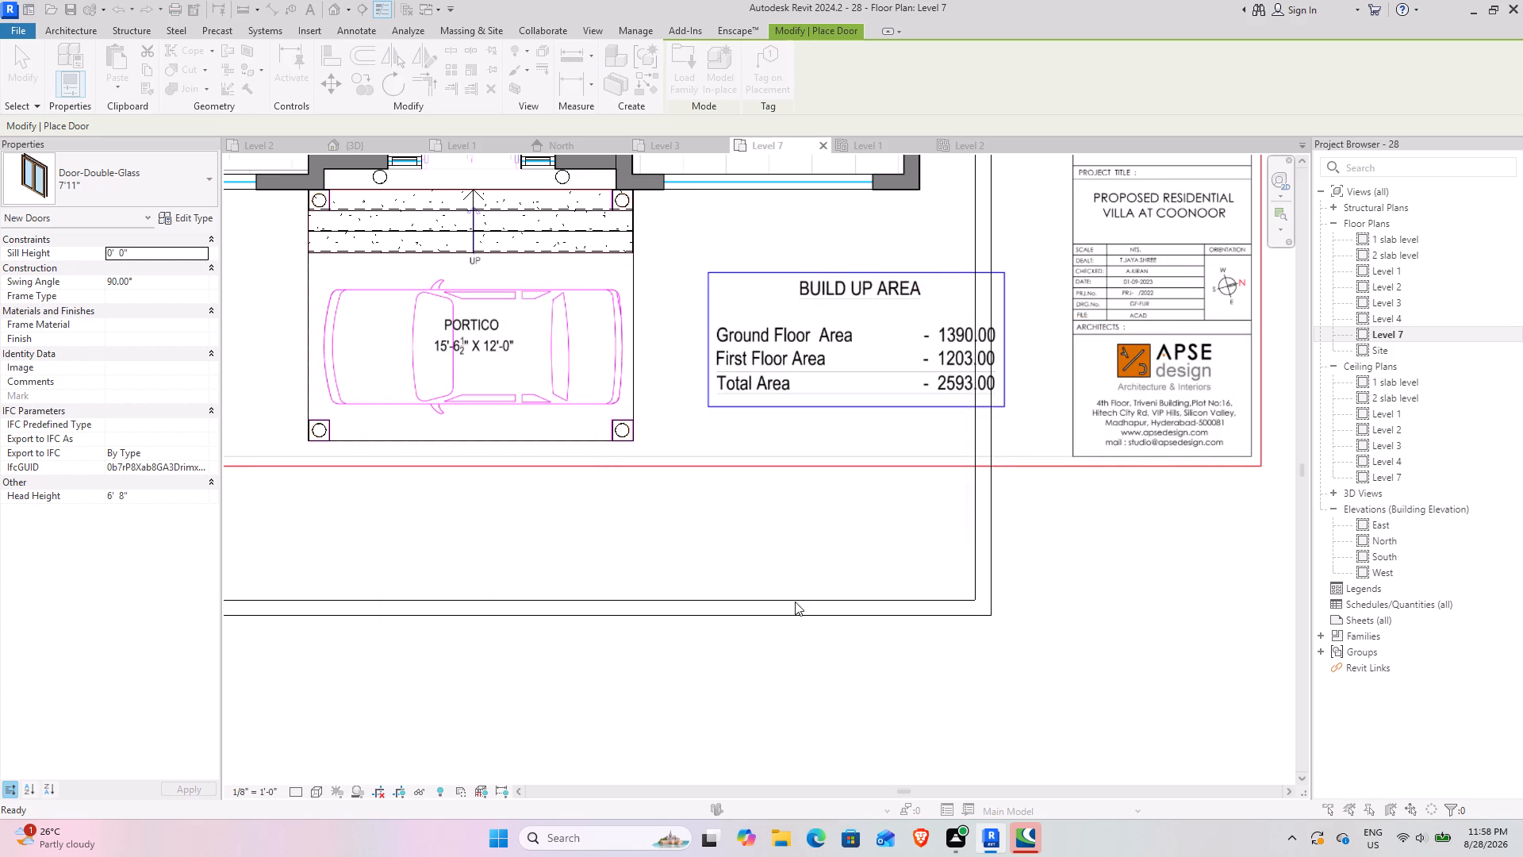
{"action": "scroll", "coordinate": [631, 555], "scroll_direction": "down", "scroll_amount": 4}
{"action": "key", "text": "Escape"}
{"action": "key", "text": "Escape"}
{"action": "key", "text": "Escape"}
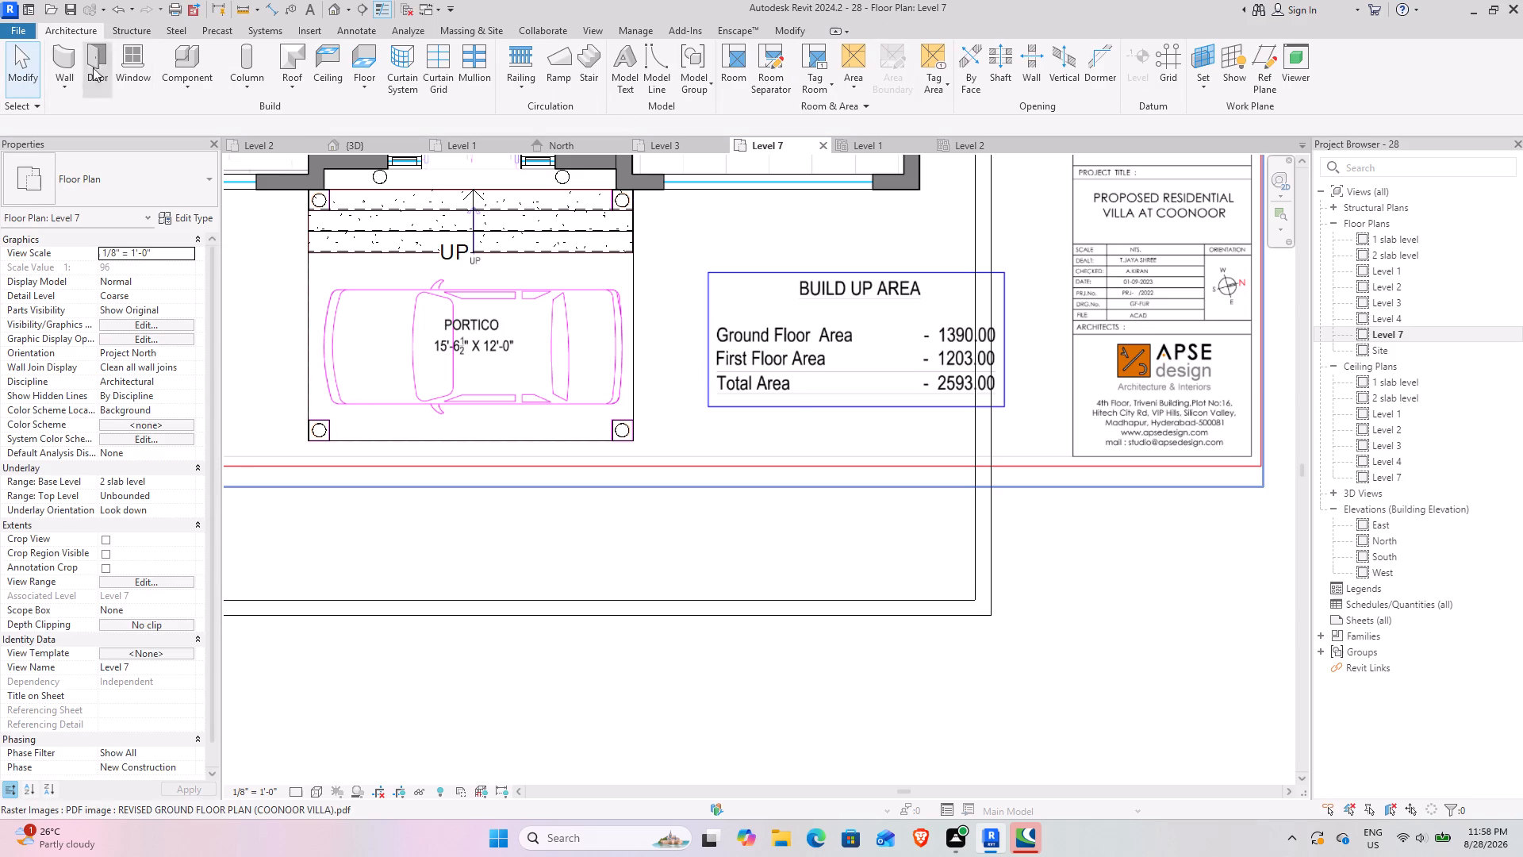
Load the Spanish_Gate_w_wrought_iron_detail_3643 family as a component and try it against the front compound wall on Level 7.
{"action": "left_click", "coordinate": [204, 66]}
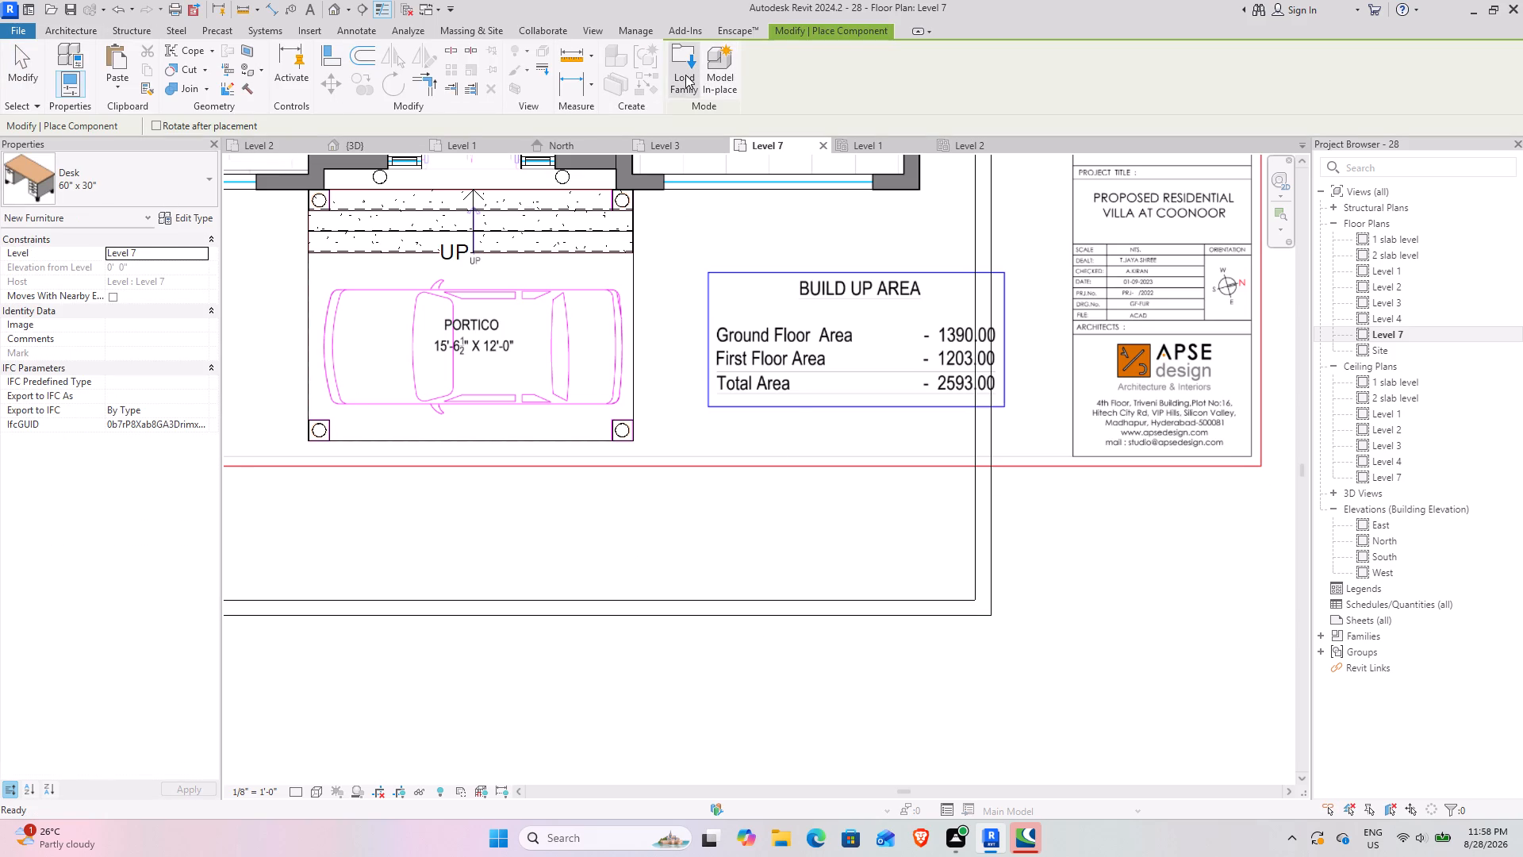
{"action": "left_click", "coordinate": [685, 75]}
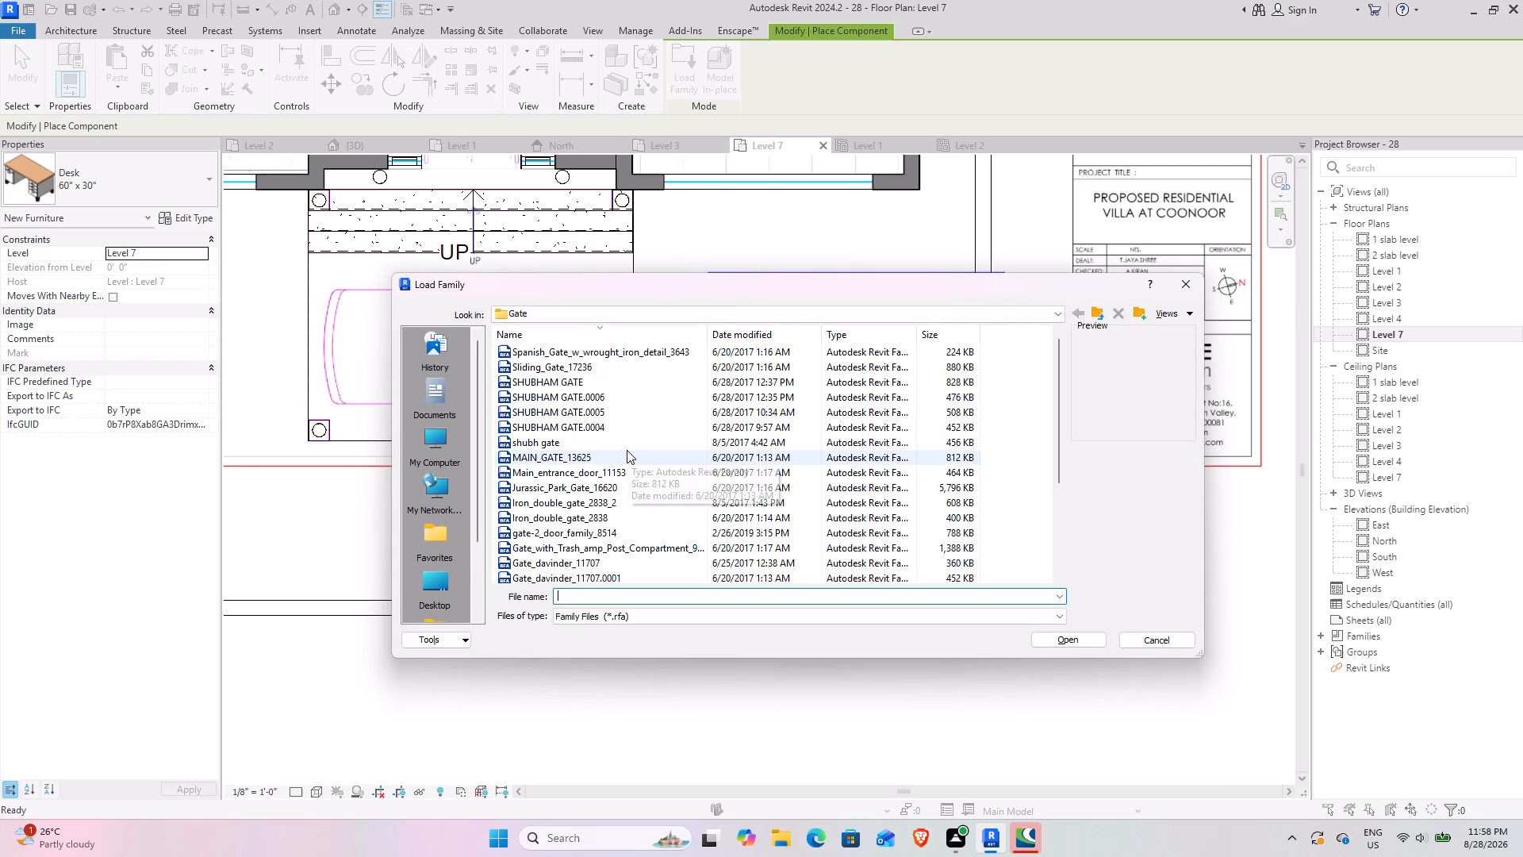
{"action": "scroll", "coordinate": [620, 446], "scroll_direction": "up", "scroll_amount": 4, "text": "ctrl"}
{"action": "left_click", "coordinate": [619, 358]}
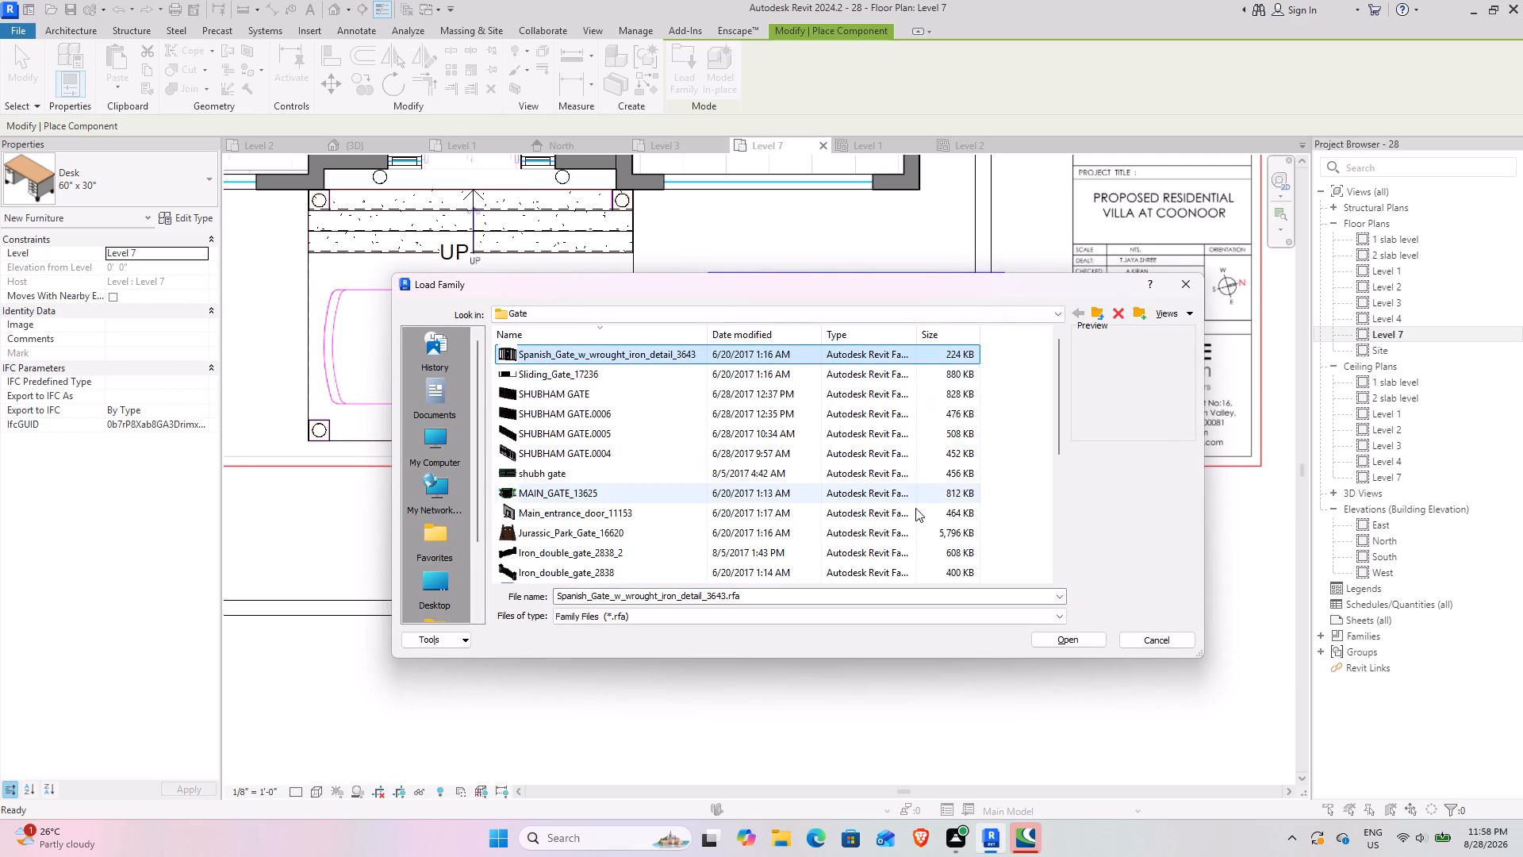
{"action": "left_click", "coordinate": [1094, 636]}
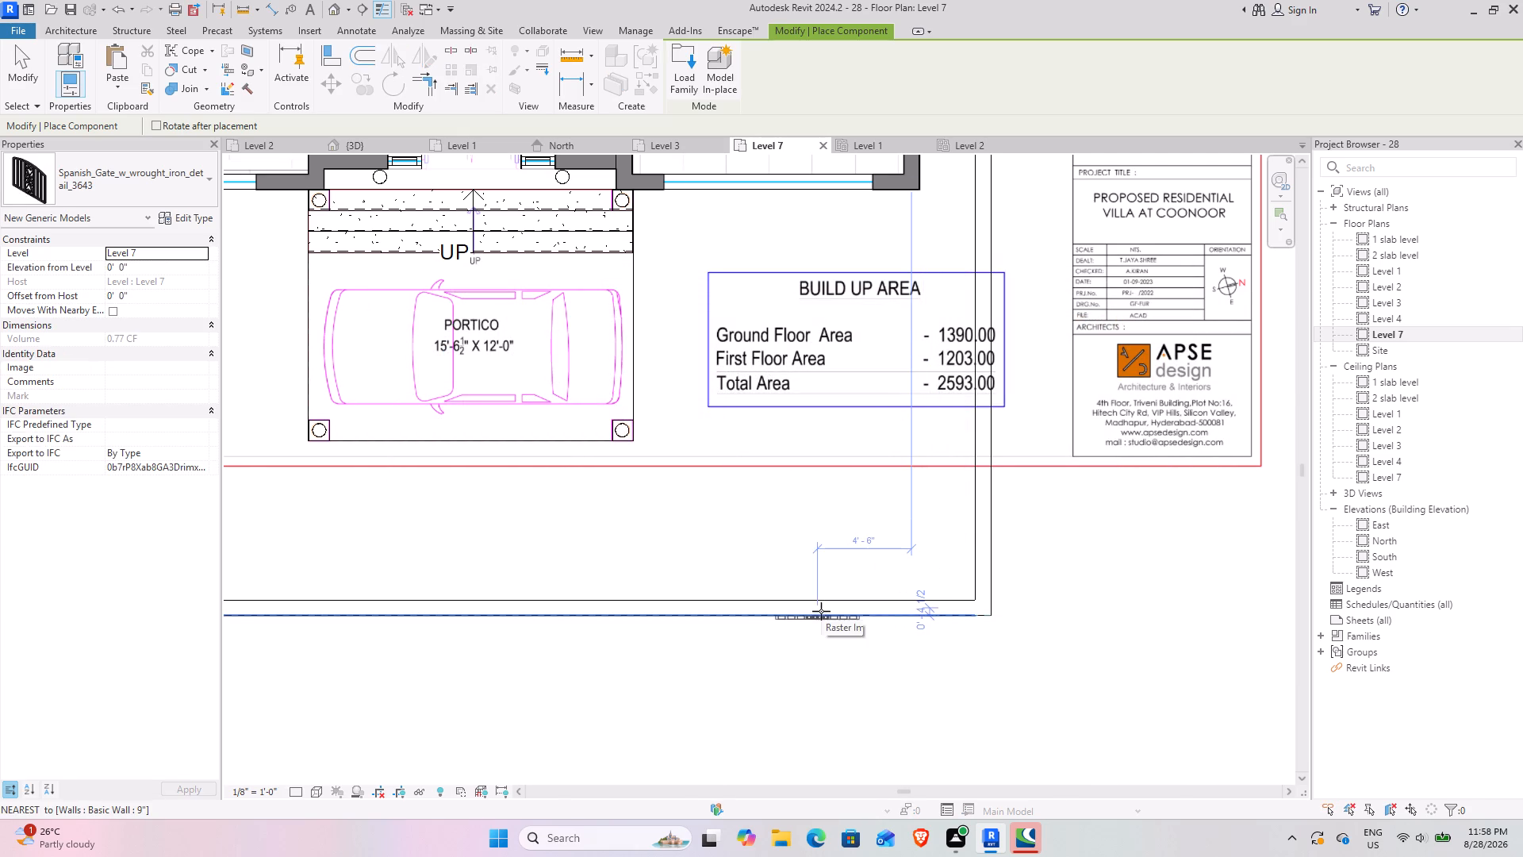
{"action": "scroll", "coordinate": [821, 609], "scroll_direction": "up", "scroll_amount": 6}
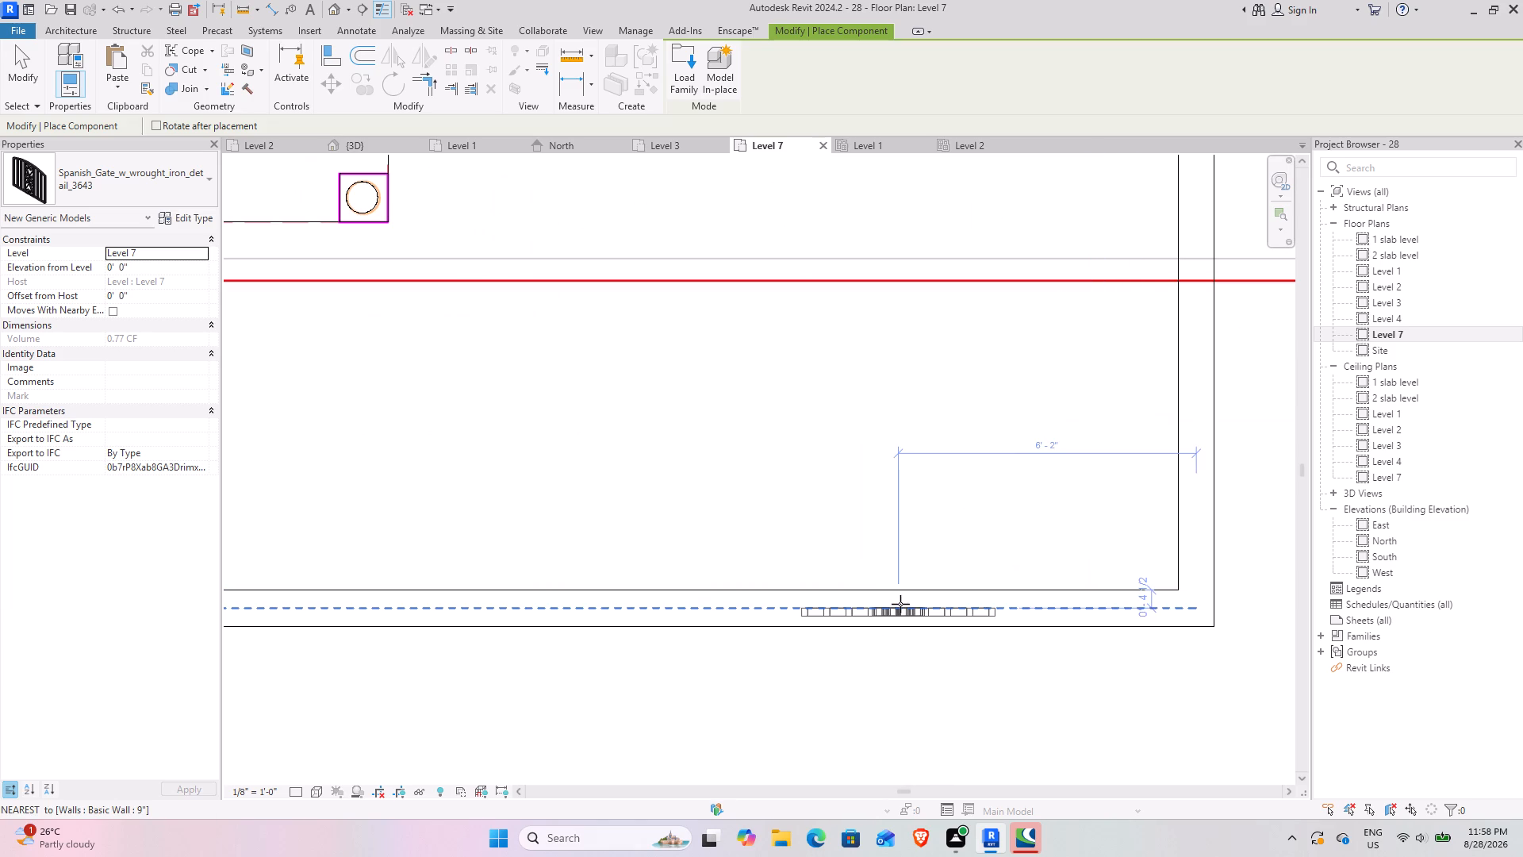
Browse the gate families in the Gate folder and load Iron_double_gate_2838_2 for placement.
{"action": "left_click", "coordinate": [692, 67]}
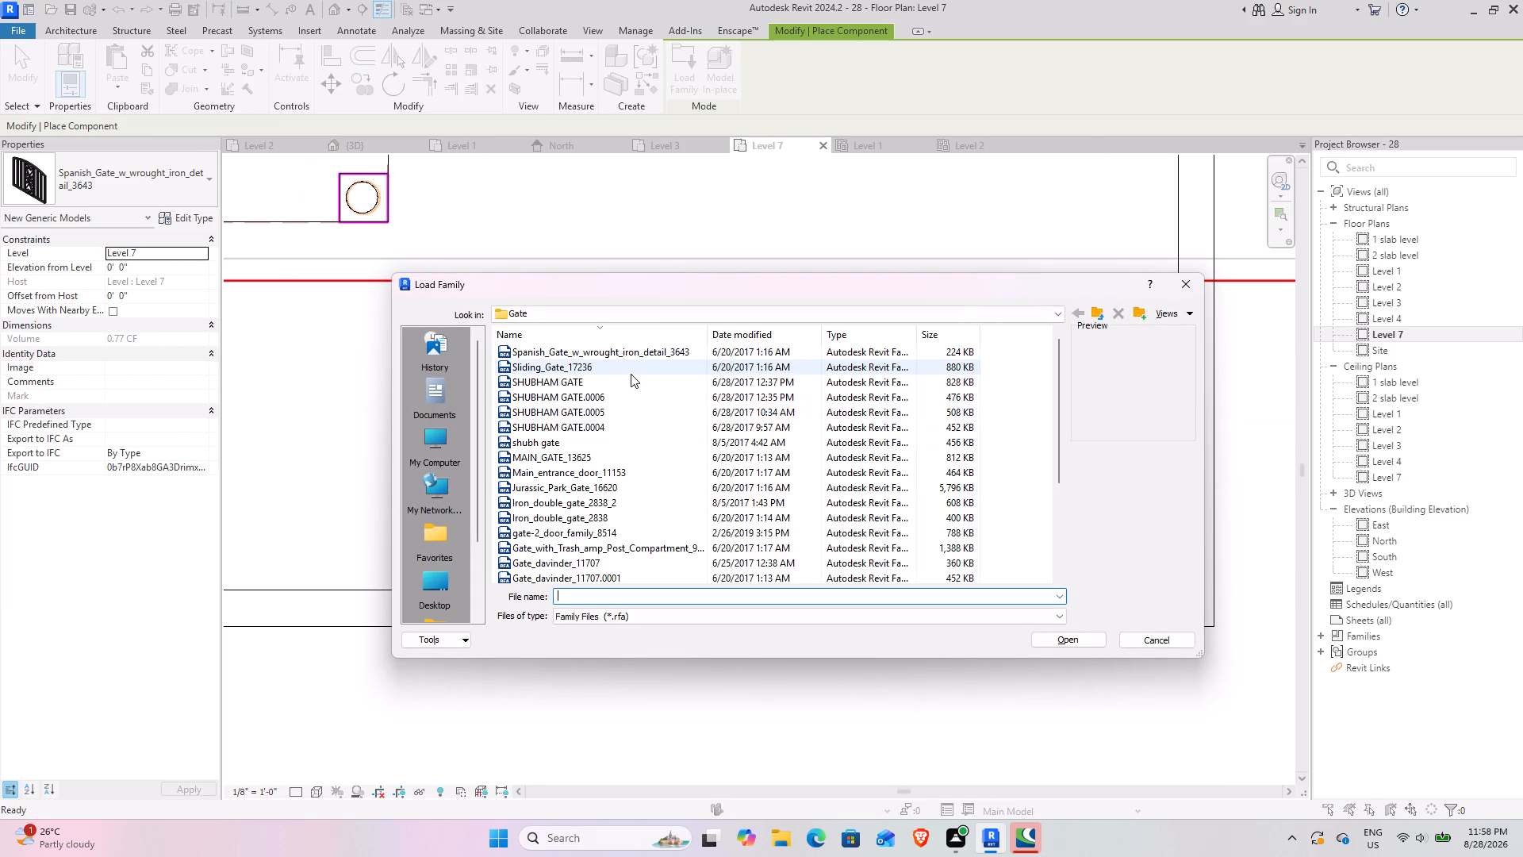
{"action": "scroll", "coordinate": [631, 374], "scroll_direction": "up", "scroll_amount": 13, "text": "ctrl"}
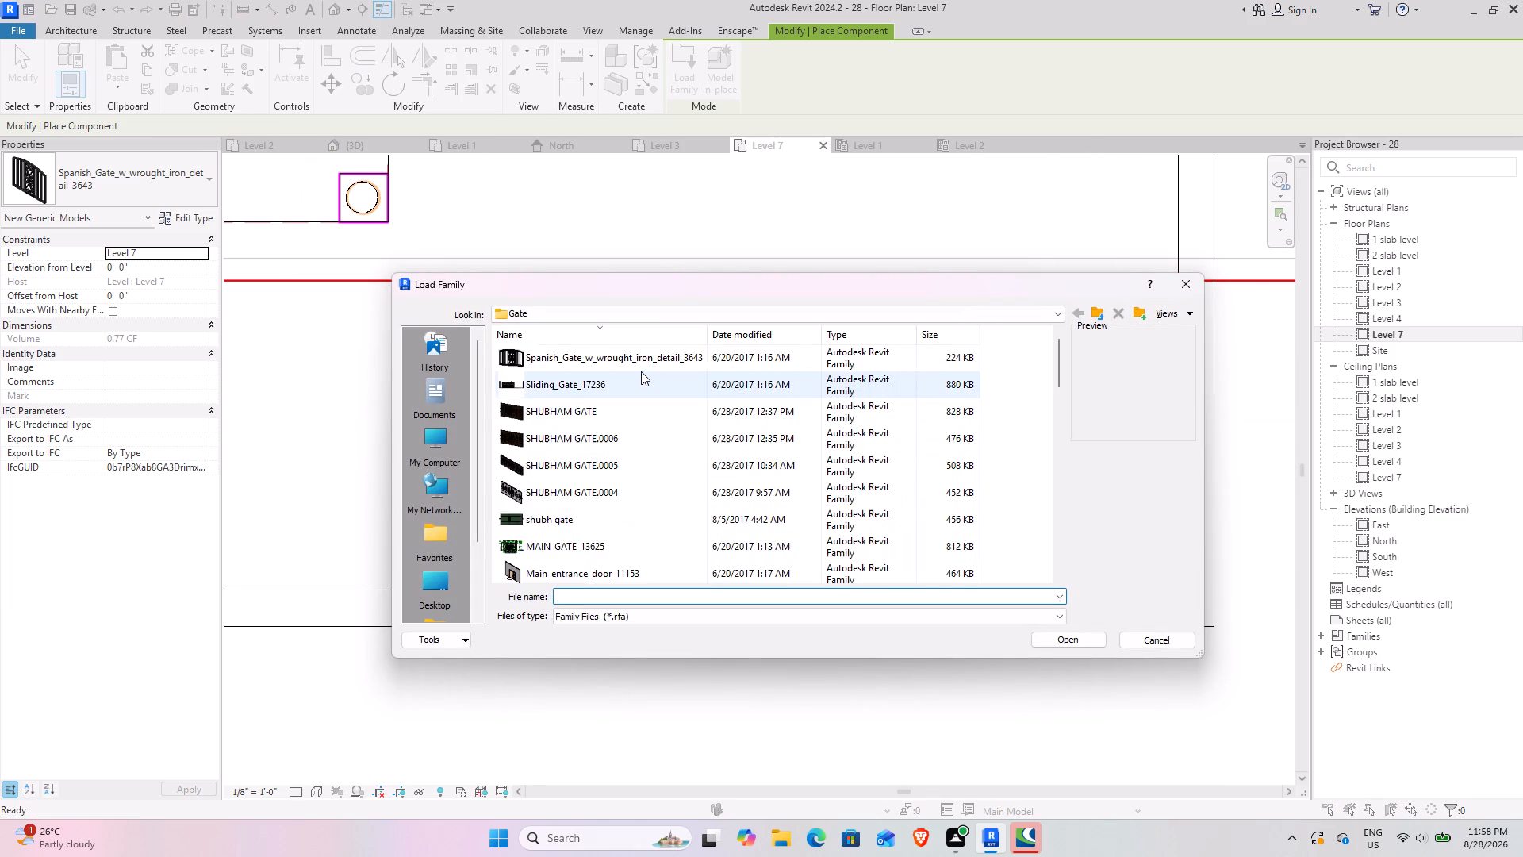
{"action": "scroll", "coordinate": [641, 371], "scroll_direction": "up", "scroll_amount": 2, "text": "ctrl"}
{"action": "scroll", "coordinate": [655, 397], "scroll_direction": "down", "scroll_amount": 3}
{"action": "scroll", "coordinate": [655, 398], "scroll_direction": "up", "scroll_amount": 1}
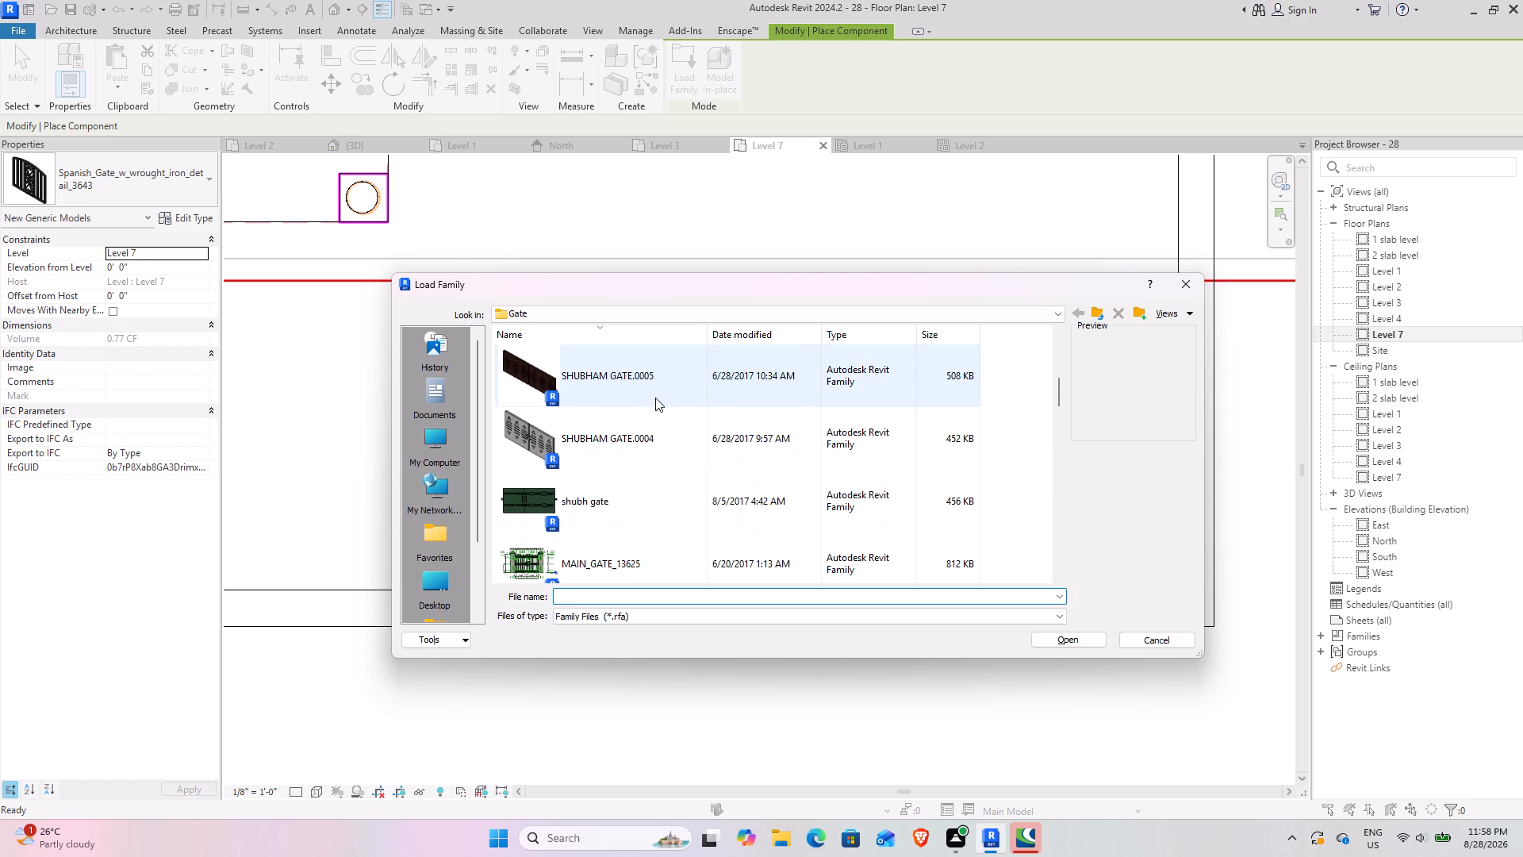
{"action": "scroll", "coordinate": [655, 398], "scroll_direction": "down", "scroll_amount": 2}
{"action": "scroll", "coordinate": [655, 398], "scroll_direction": "up", "scroll_amount": 1}
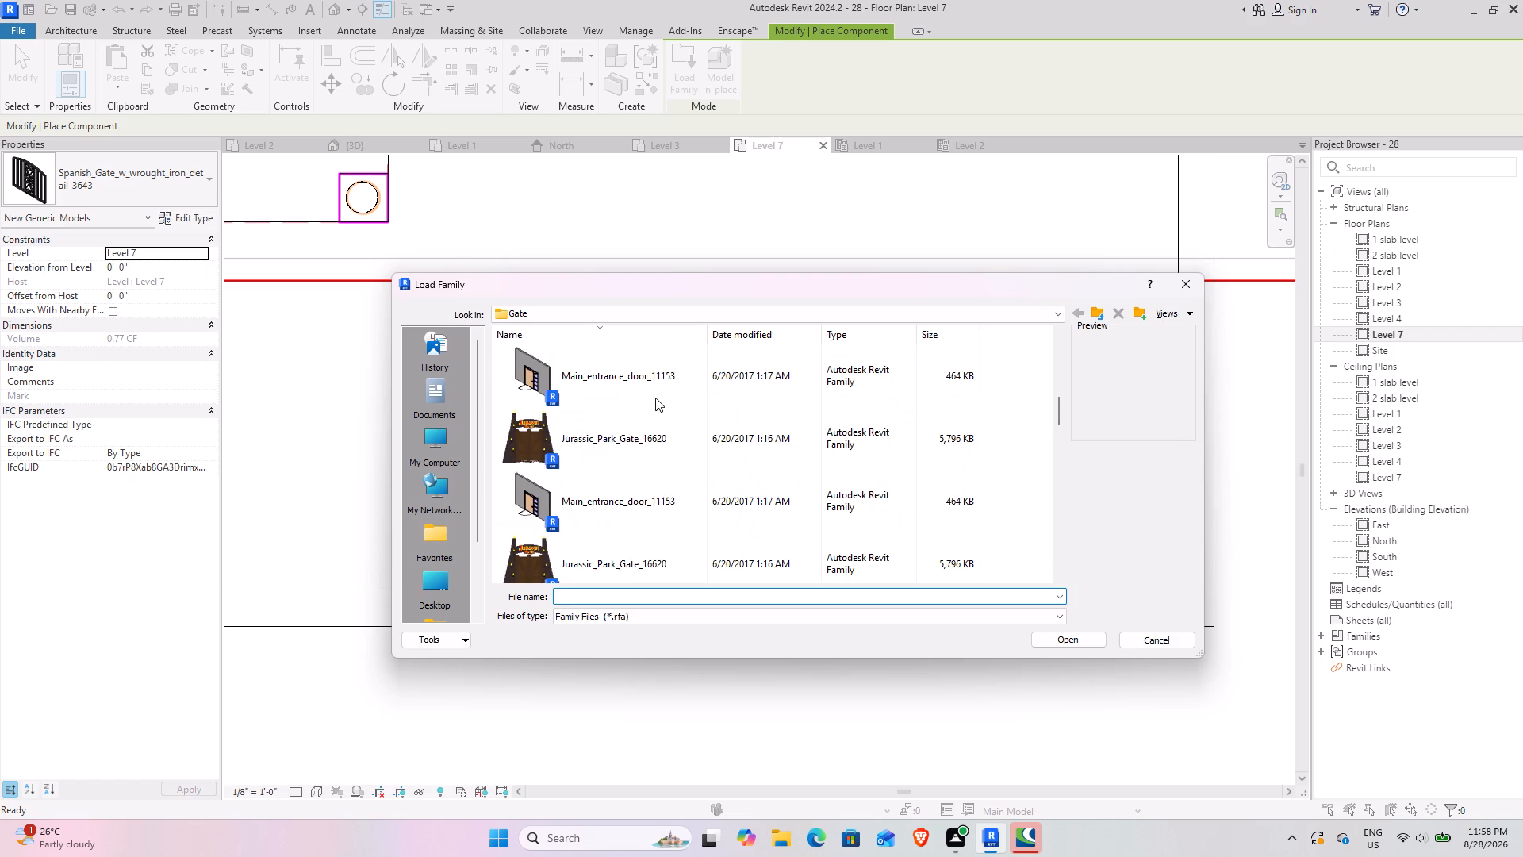
{"action": "scroll", "coordinate": [649, 432], "scroll_direction": "down", "scroll_amount": 1}
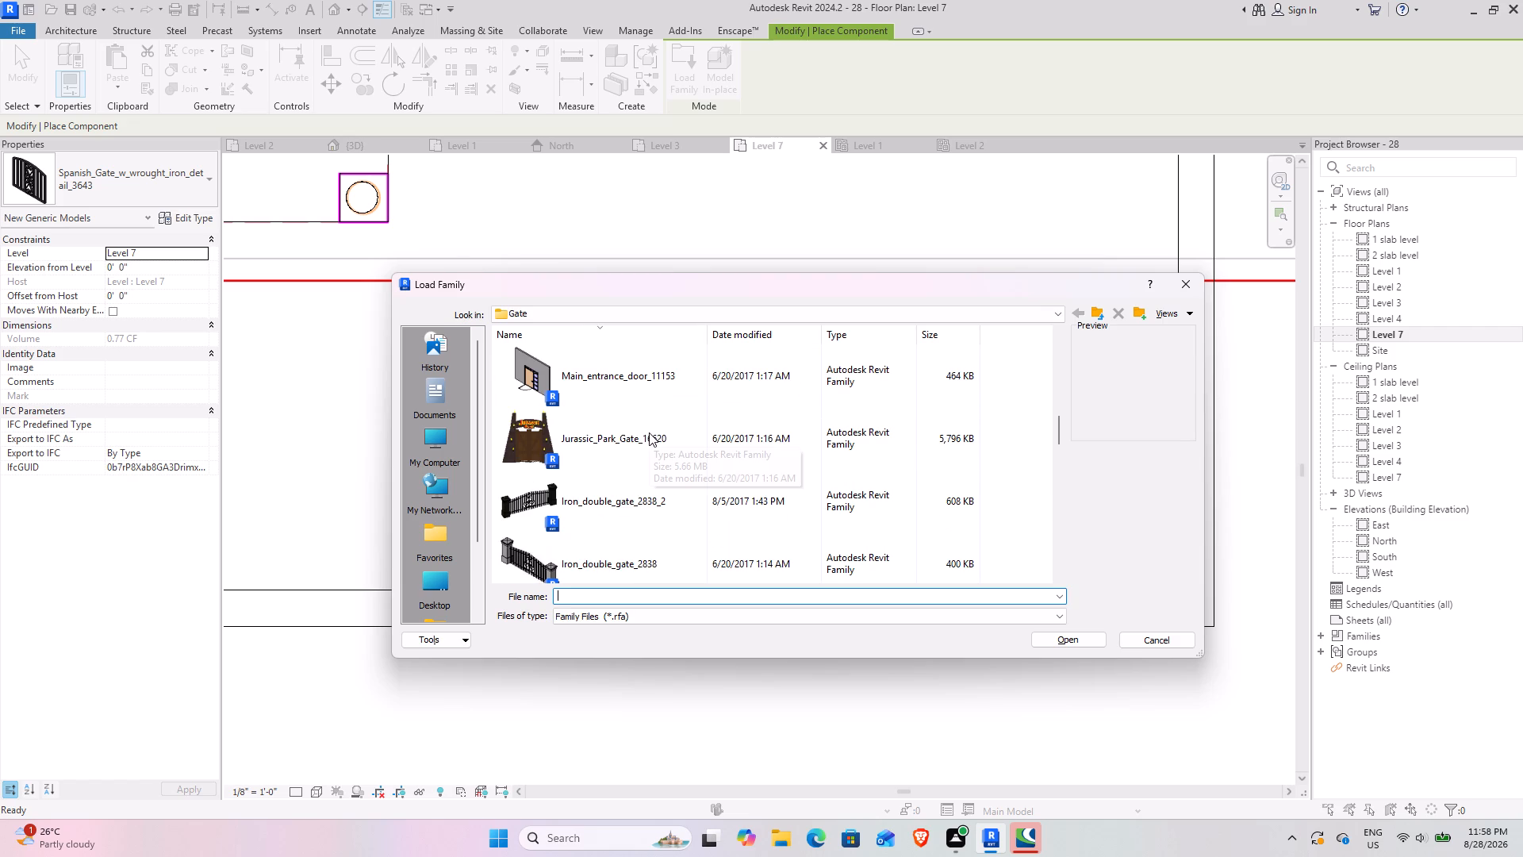
{"action": "left_click", "coordinate": [635, 508]}
{"action": "left_click", "coordinate": [1065, 645]}
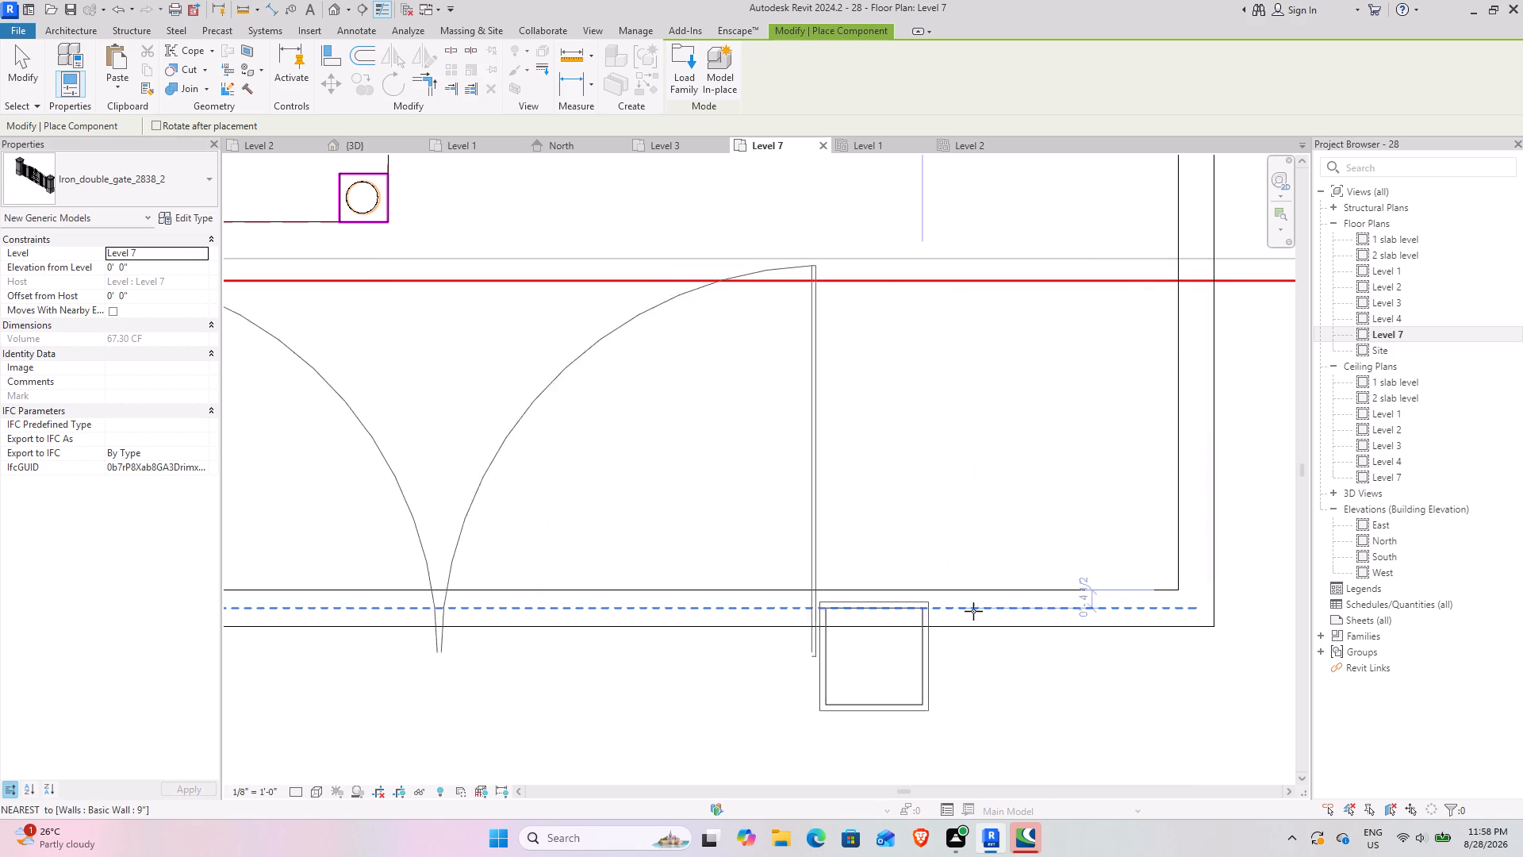
Place the iron double gate along the front compound wall, with one pillar at the corner beside the build-up area table.
{"action": "scroll", "coordinate": [1180, 595], "scroll_direction": "down", "scroll_amount": 7}
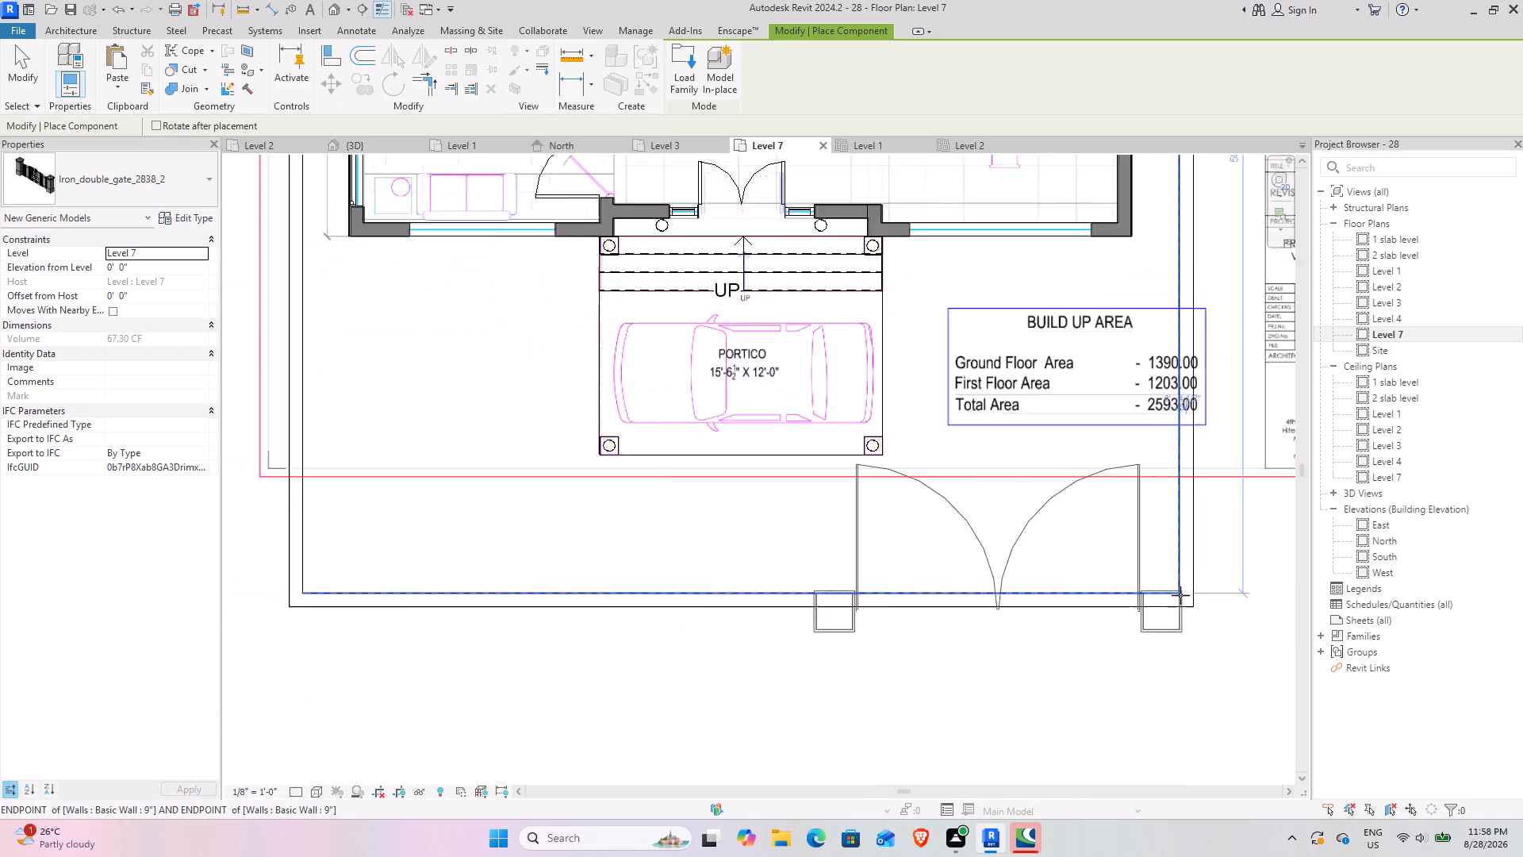
{"action": "scroll", "coordinate": [1180, 595], "scroll_direction": "down", "scroll_amount": 1}
{"action": "middle_click_drag", "start_coordinate": [1171, 592], "coordinate": [1082, 571]}
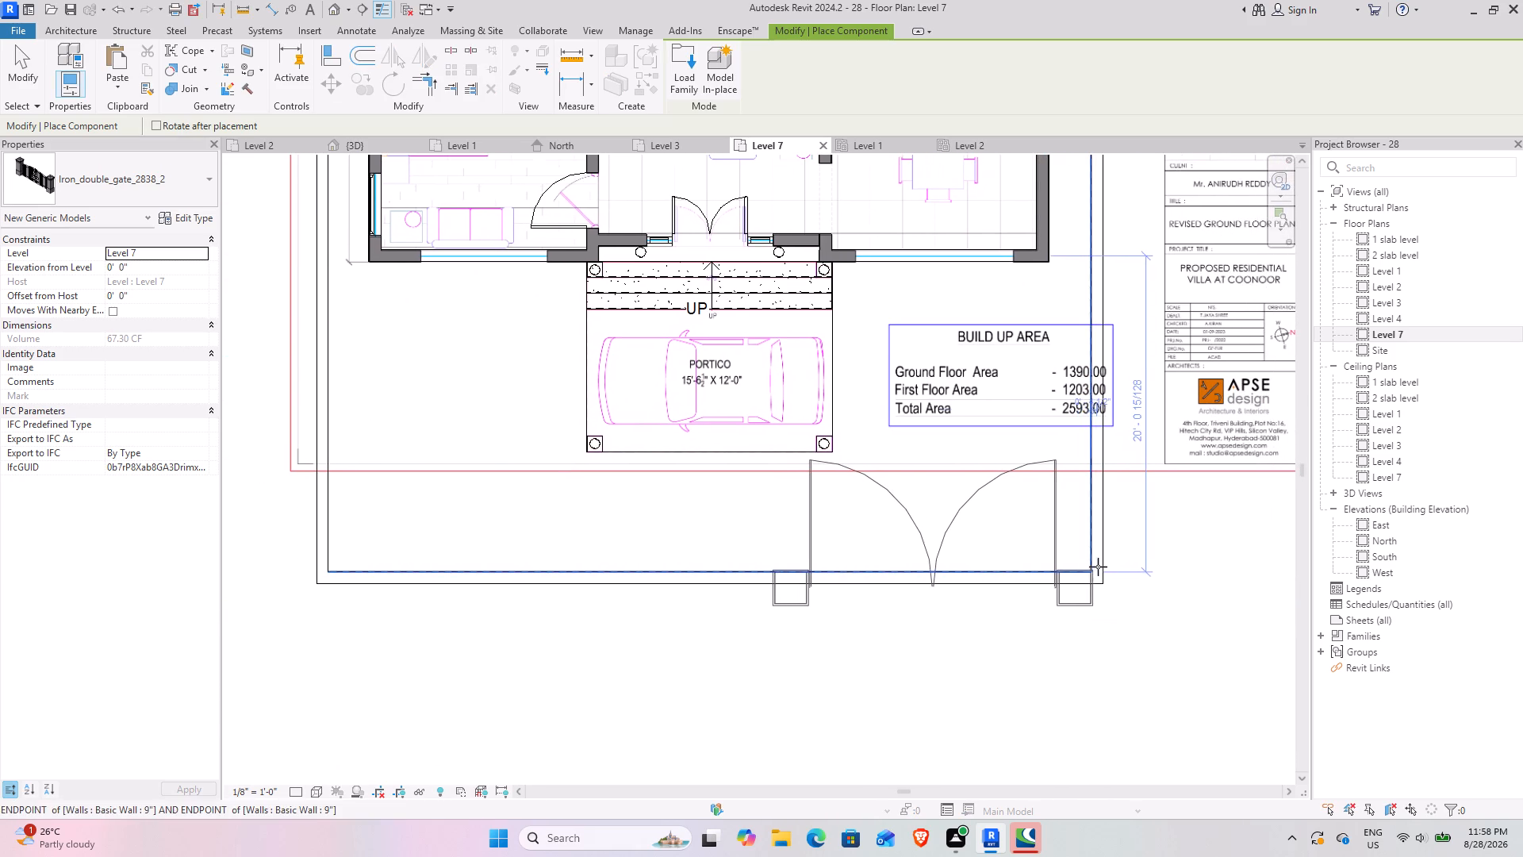
{"action": "left_click", "coordinate": [1104, 567]}
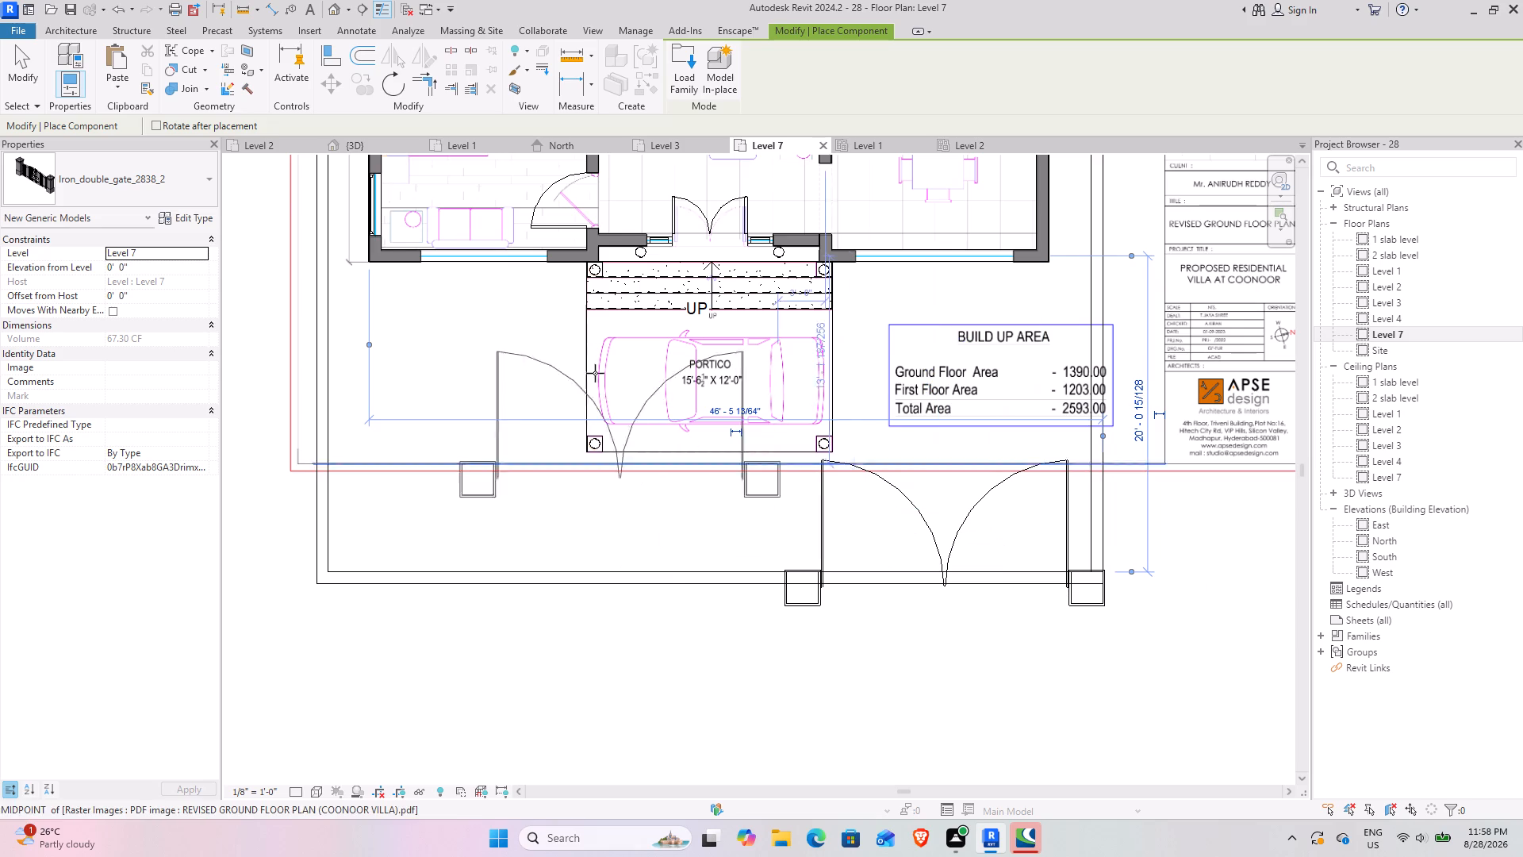
{"action": "left_click", "coordinate": [11, 73]}
Examine the iron double gate, its pillars and the front compound wall from several angles in the 3D view.
{"action": "left_click", "coordinate": [376, 143]}
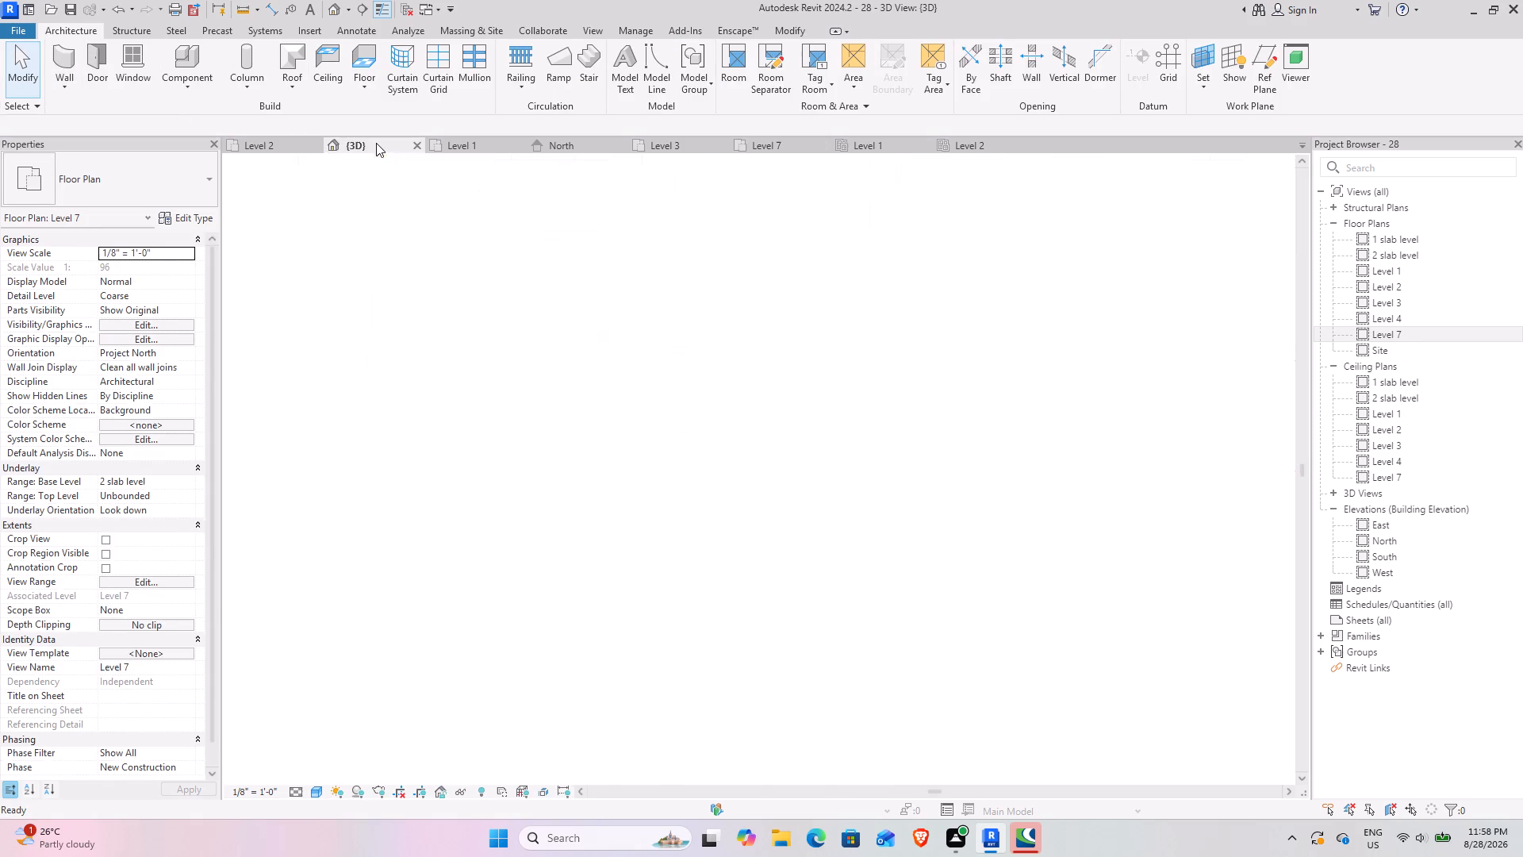
{"action": "scroll", "coordinate": [549, 332], "scroll_direction": "down", "scroll_amount": 8}
{"action": "middle_click_drag", "start_coordinate": [551, 476], "coordinate": [574, 460], "text": "shift"}
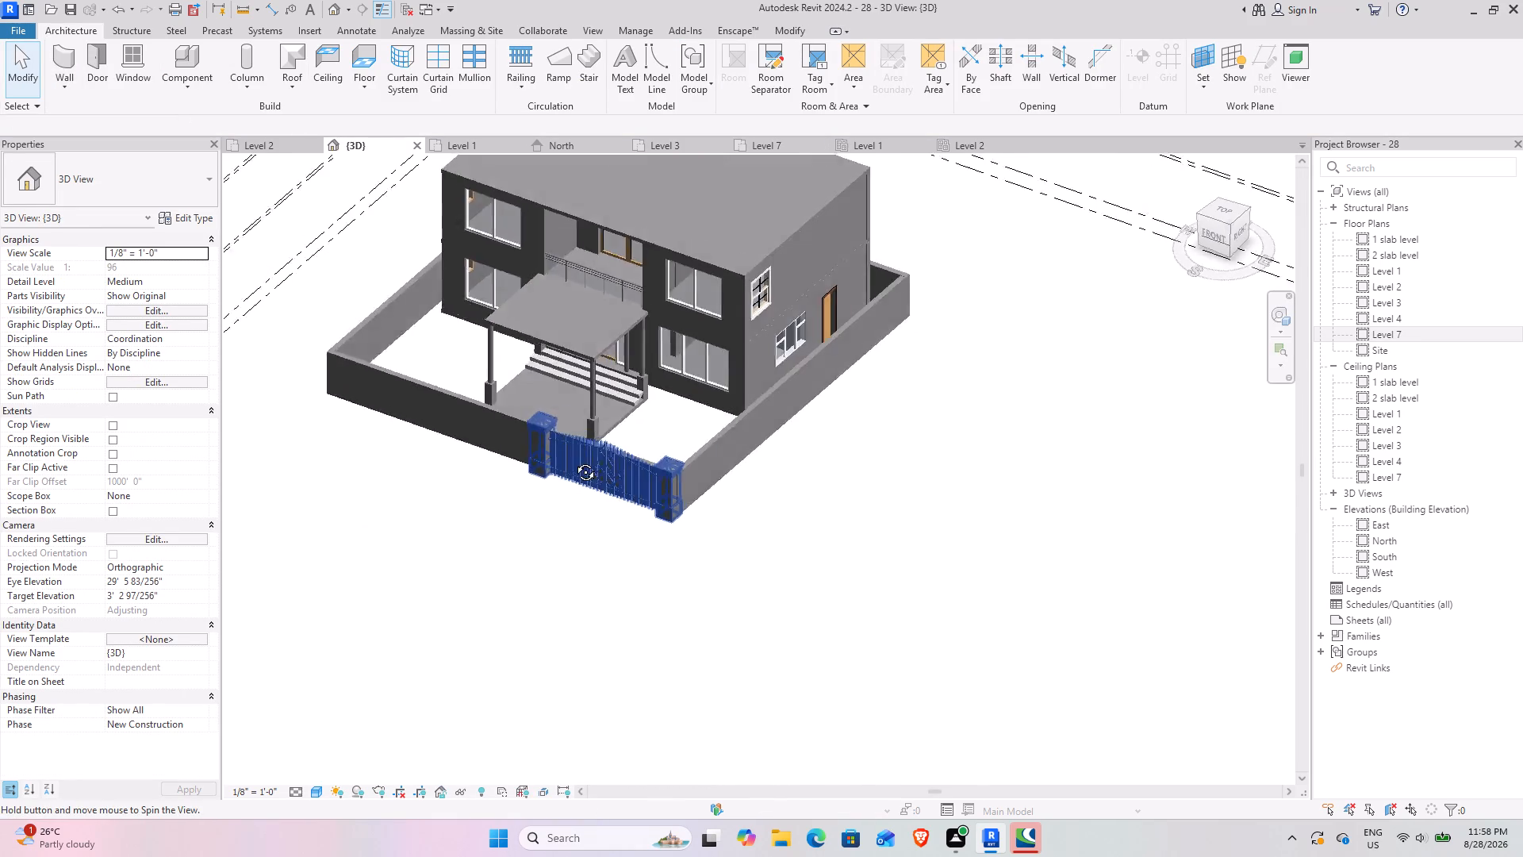
{"action": "middle_click_drag", "start_coordinate": [574, 460], "coordinate": [665, 335], "text": "shift"}
{"action": "left_click", "coordinate": [765, 482]}
{"action": "middle_click_drag", "start_coordinate": [735, 465], "coordinate": [792, 413], "text": "shift"}
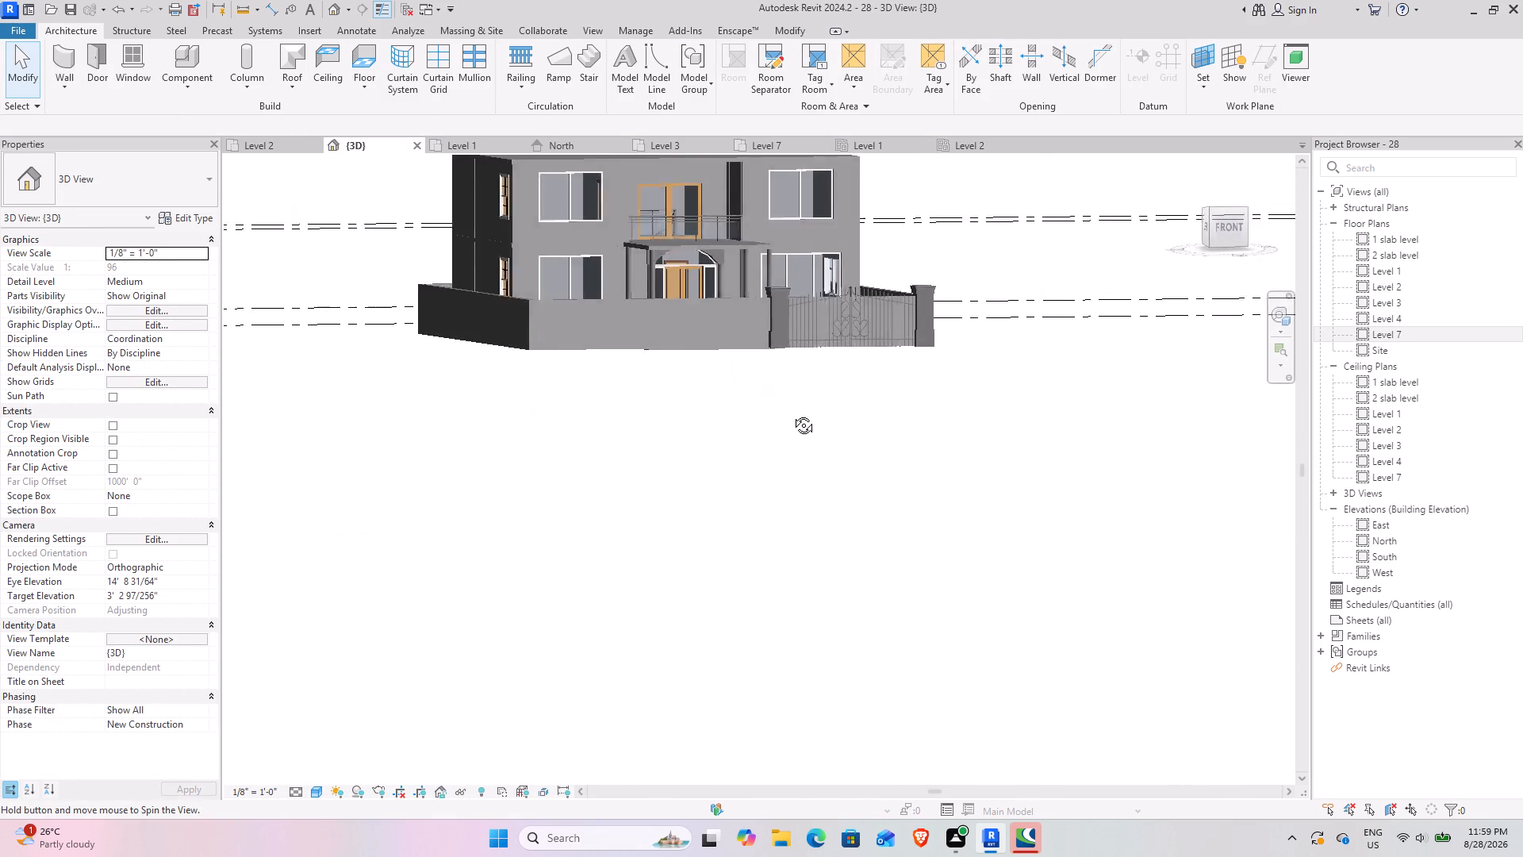
{"action": "middle_click_drag", "start_coordinate": [792, 413], "coordinate": [681, 519], "text": "shift"}
{"action": "scroll", "coordinate": [677, 412], "scroll_direction": "up", "scroll_amount": 8}
{"action": "middle_click_drag", "start_coordinate": [577, 534], "coordinate": [652, 511], "text": "shift"}
{"action": "middle_click_drag", "start_coordinate": [663, 507], "coordinate": [744, 484]}
{"action": "middle_click_drag", "start_coordinate": [792, 461], "coordinate": [94, 509]}
{"action": "middle_click_drag", "start_coordinate": [659, 363], "coordinate": [660, 450]}
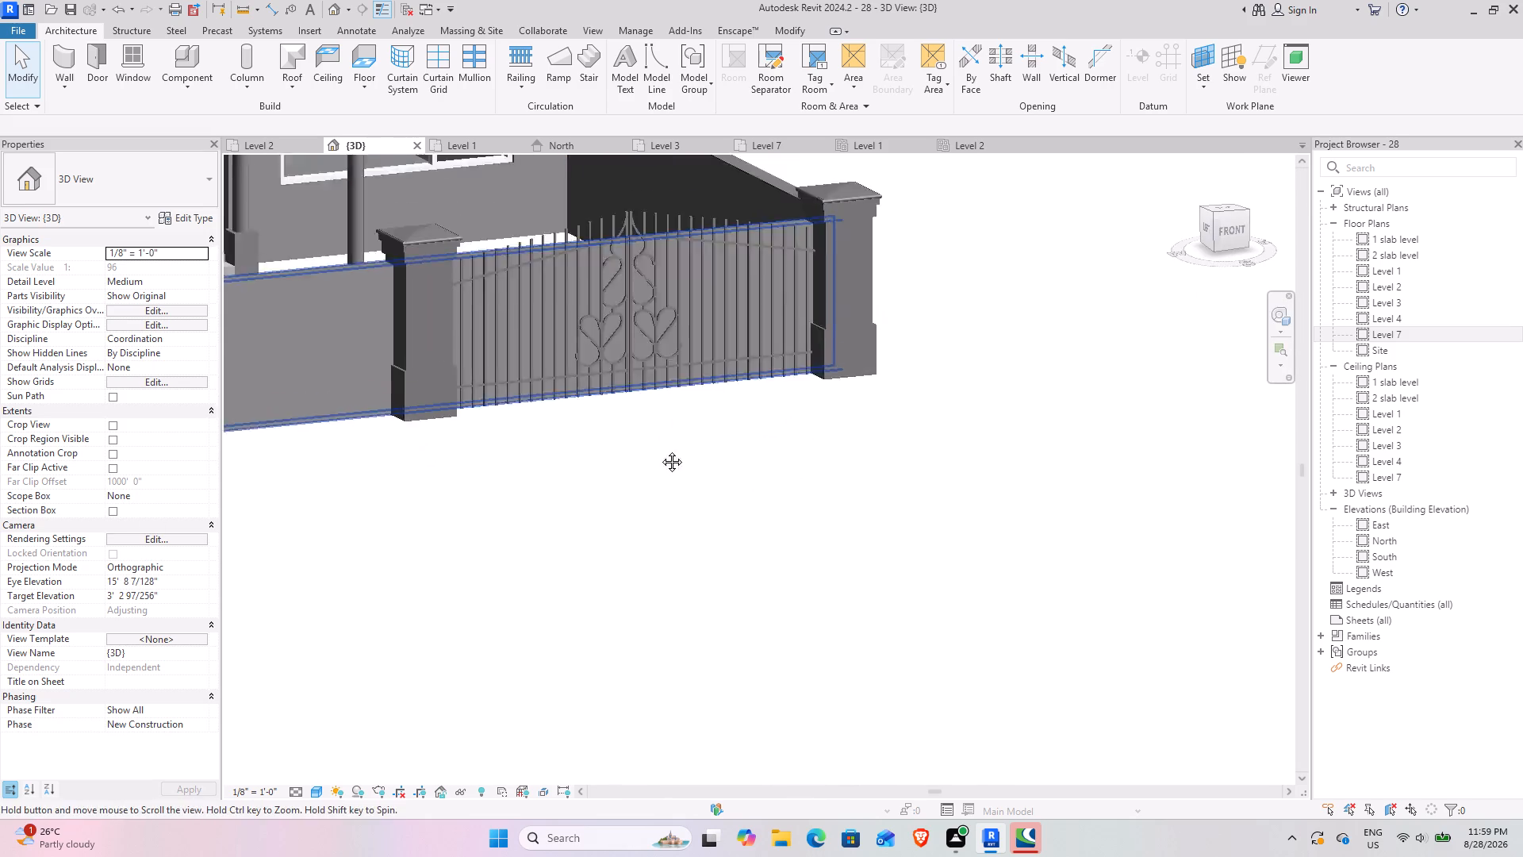
{"action": "middle_click_drag", "start_coordinate": [660, 450], "coordinate": [660, 569]}
{"action": "scroll", "coordinate": [595, 366], "scroll_direction": "up", "scroll_amount": 7}
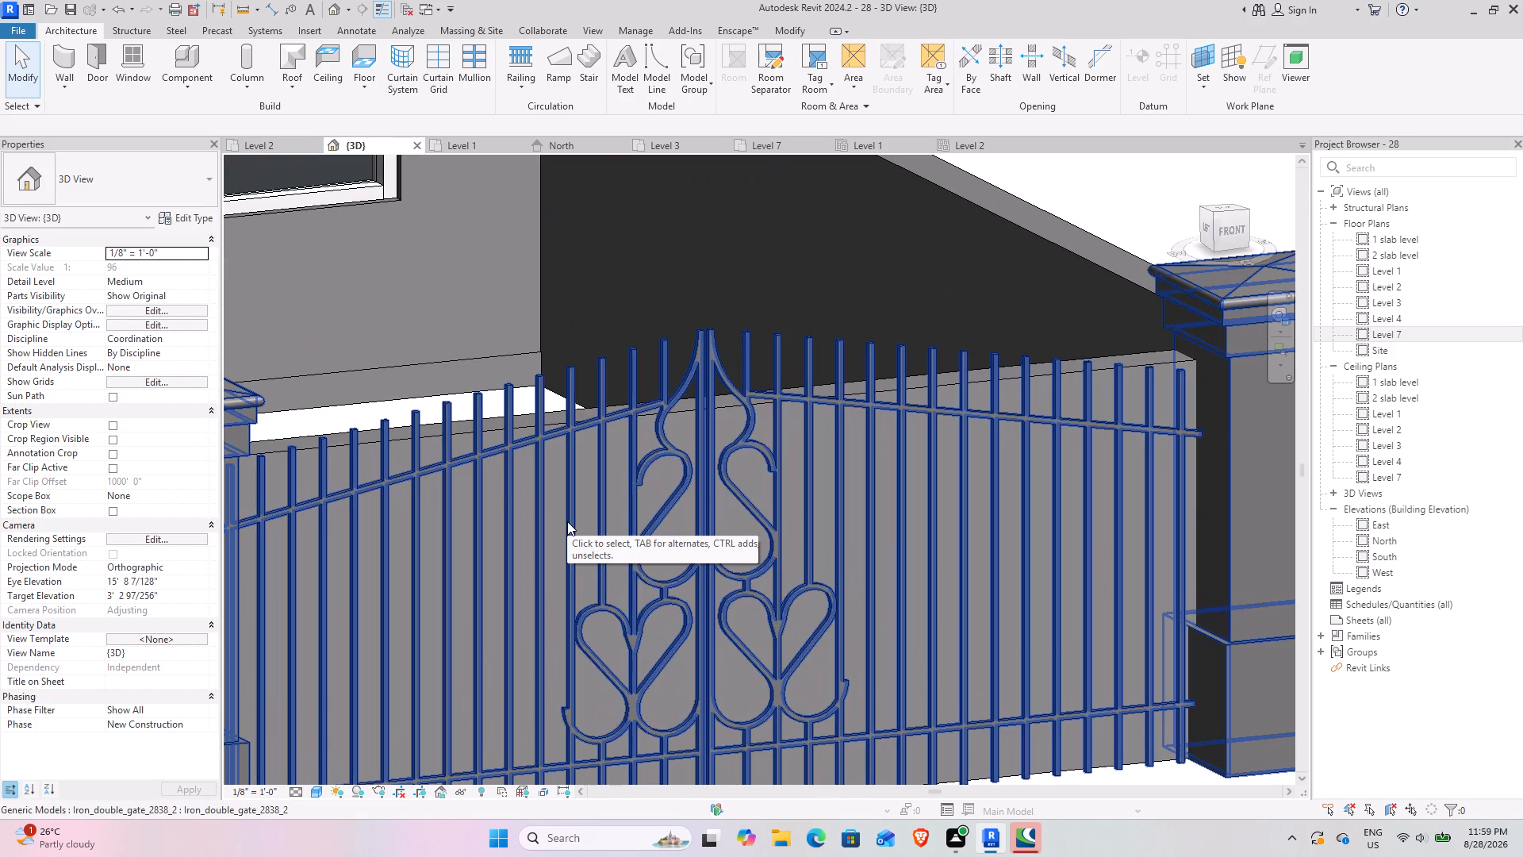
{"action": "scroll", "coordinate": [567, 521], "scroll_direction": "down", "scroll_amount": 5}
{"action": "middle_click_drag", "start_coordinate": [627, 517], "coordinate": [570, 553], "text": "shift"}
{"action": "middle_click_drag", "start_coordinate": [574, 553], "coordinate": [901, 450]}
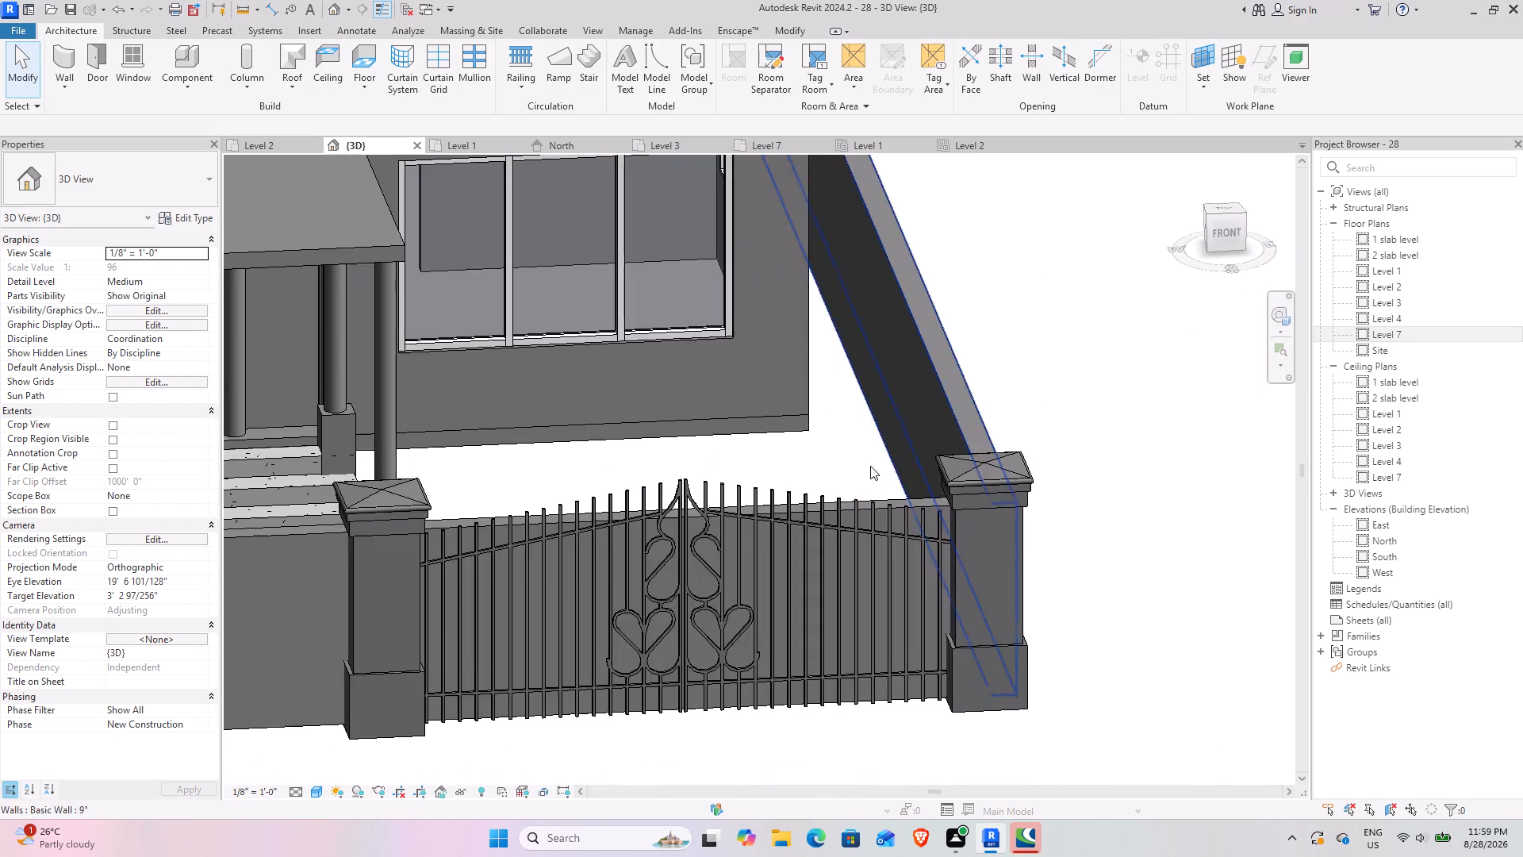
{"action": "middle_click_drag", "start_coordinate": [737, 494], "coordinate": [658, 502], "text": "shift"}
{"action": "middle_click_drag", "start_coordinate": [658, 502], "coordinate": [940, 348]}
{"action": "scroll", "coordinate": [439, 456], "scroll_direction": "down", "scroll_amount": 2}
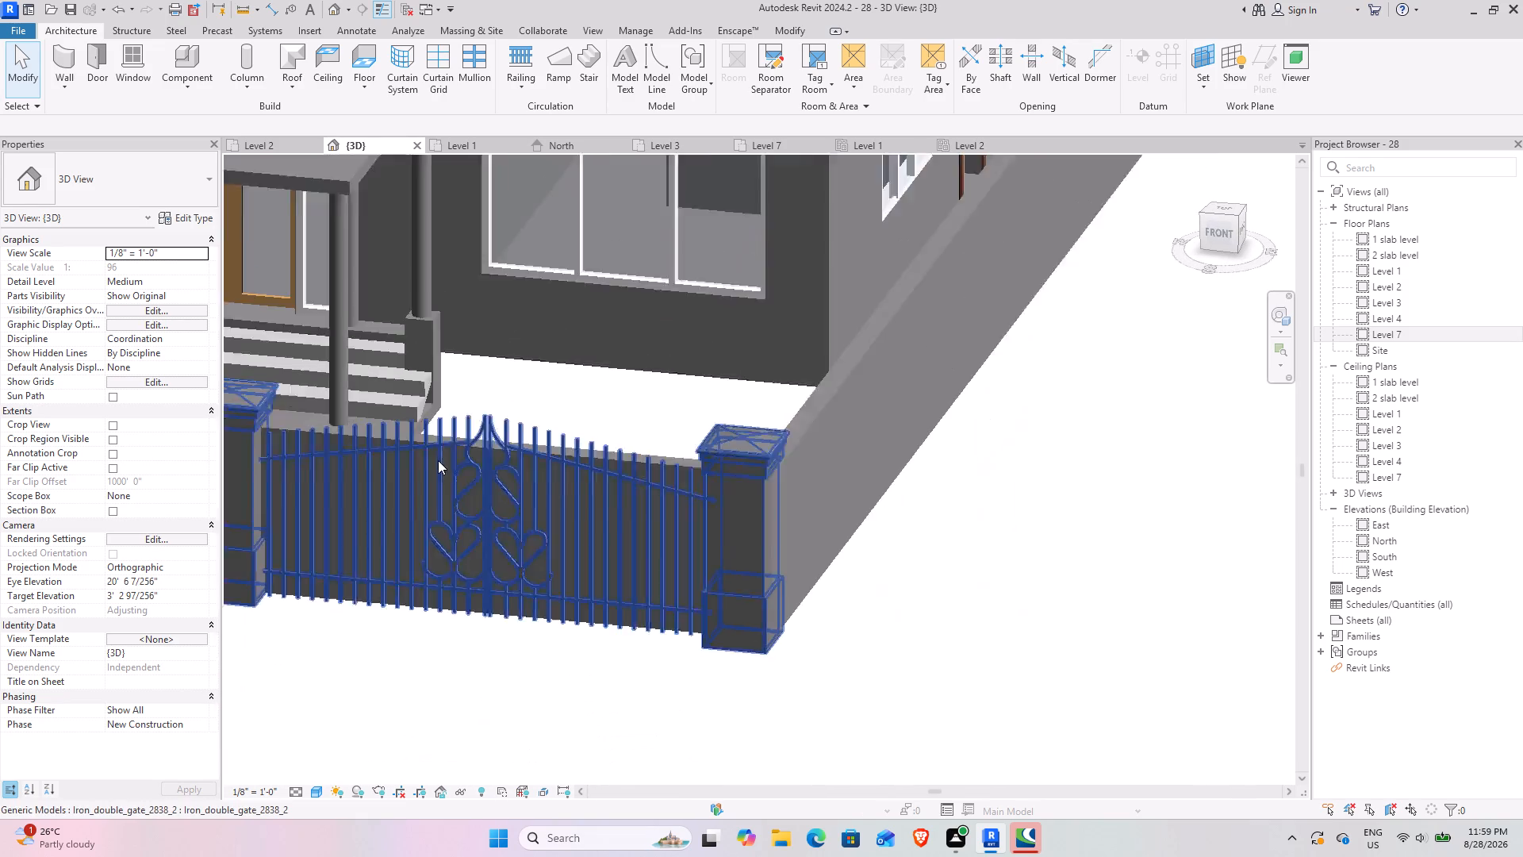
{"action": "scroll", "coordinate": [438, 460], "scroll_direction": "down", "scroll_amount": 2}
{"action": "middle_click_drag", "start_coordinate": [445, 477], "coordinate": [673, 505]}
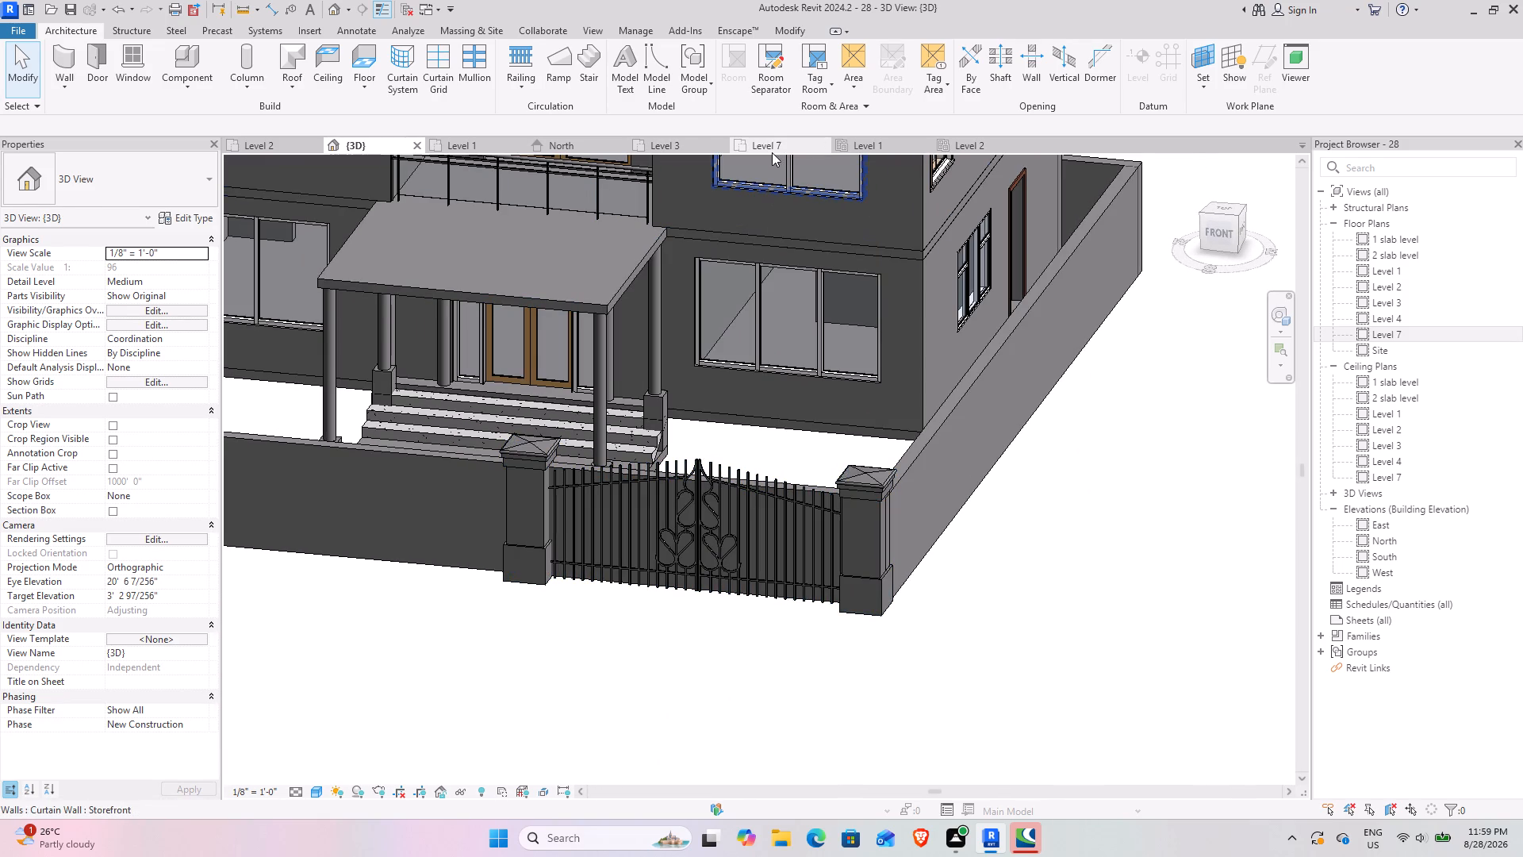
On the Level 7 plan, shorten the front 9" compound wall to 30'-0" so it ends at the gate's pillar nearest the portico.
{"action": "left_click", "coordinate": [772, 152]}
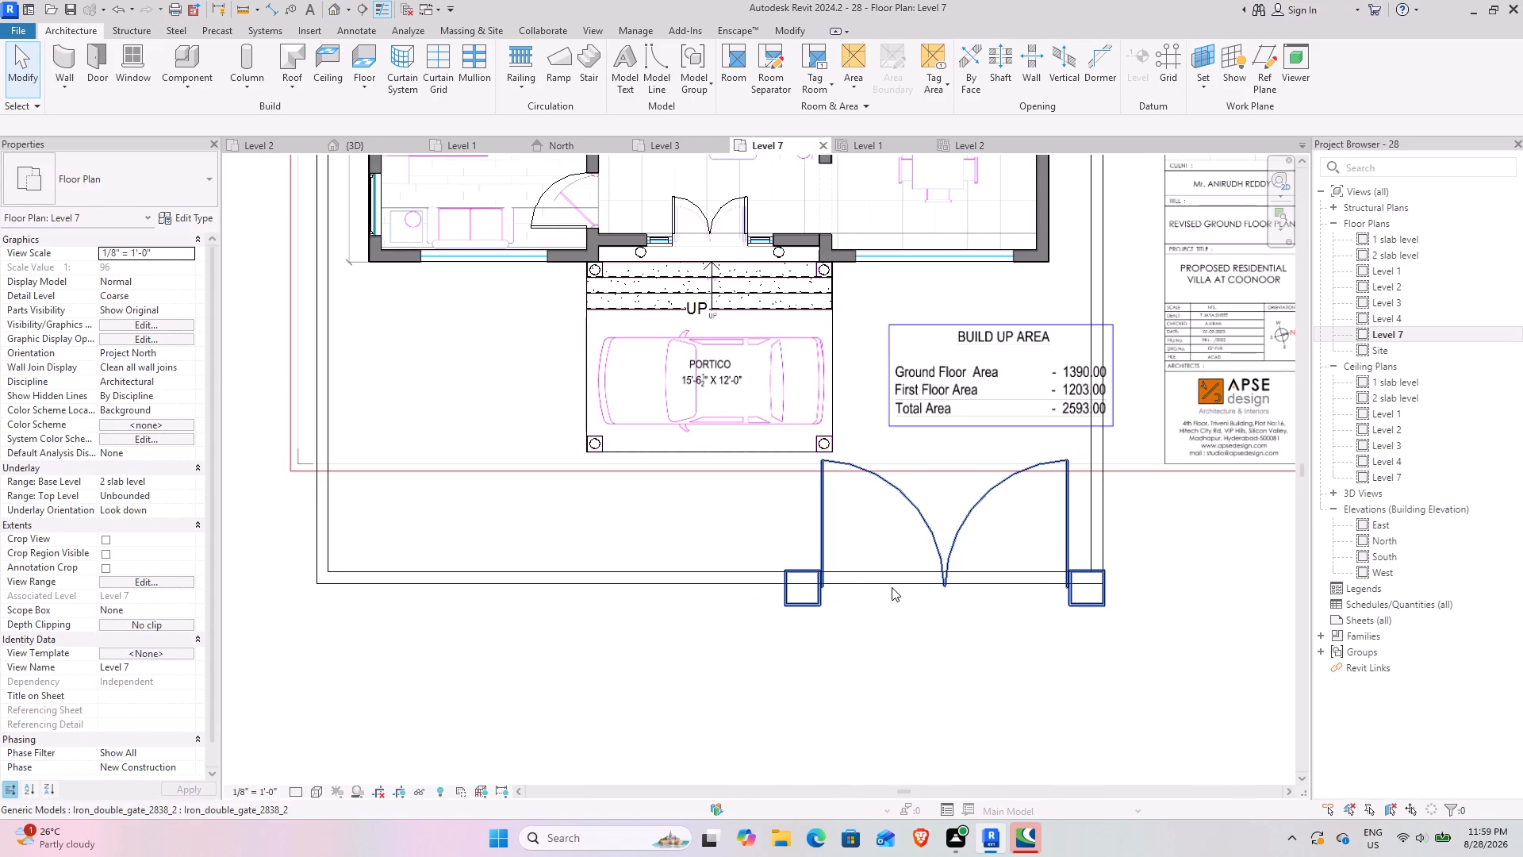
{"action": "left_click", "coordinate": [735, 576]}
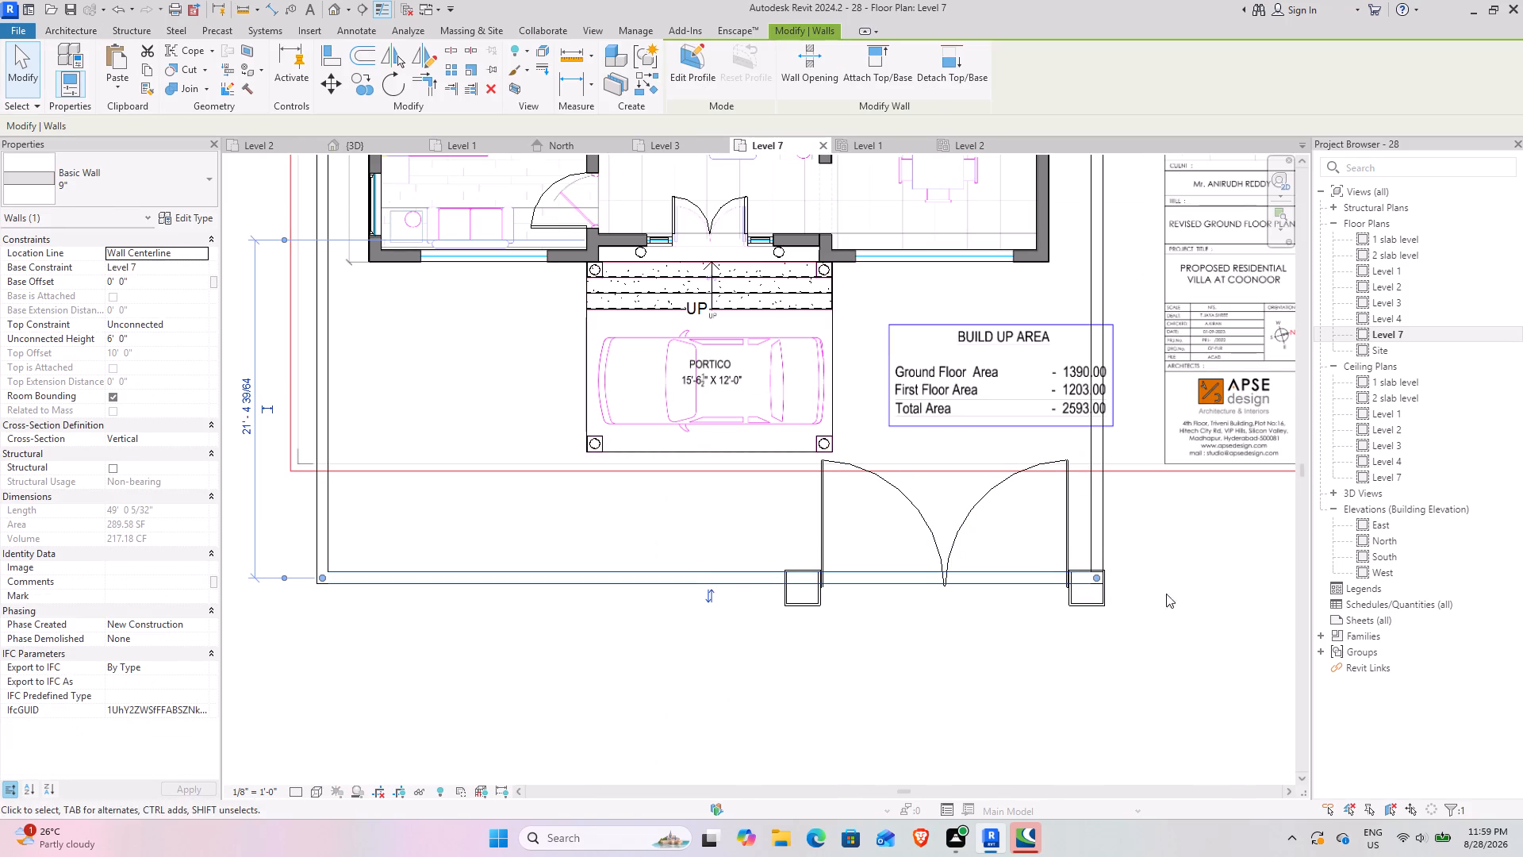
{"action": "left_click_drag", "start_coordinate": [1095, 579], "coordinate": [824, 579]}
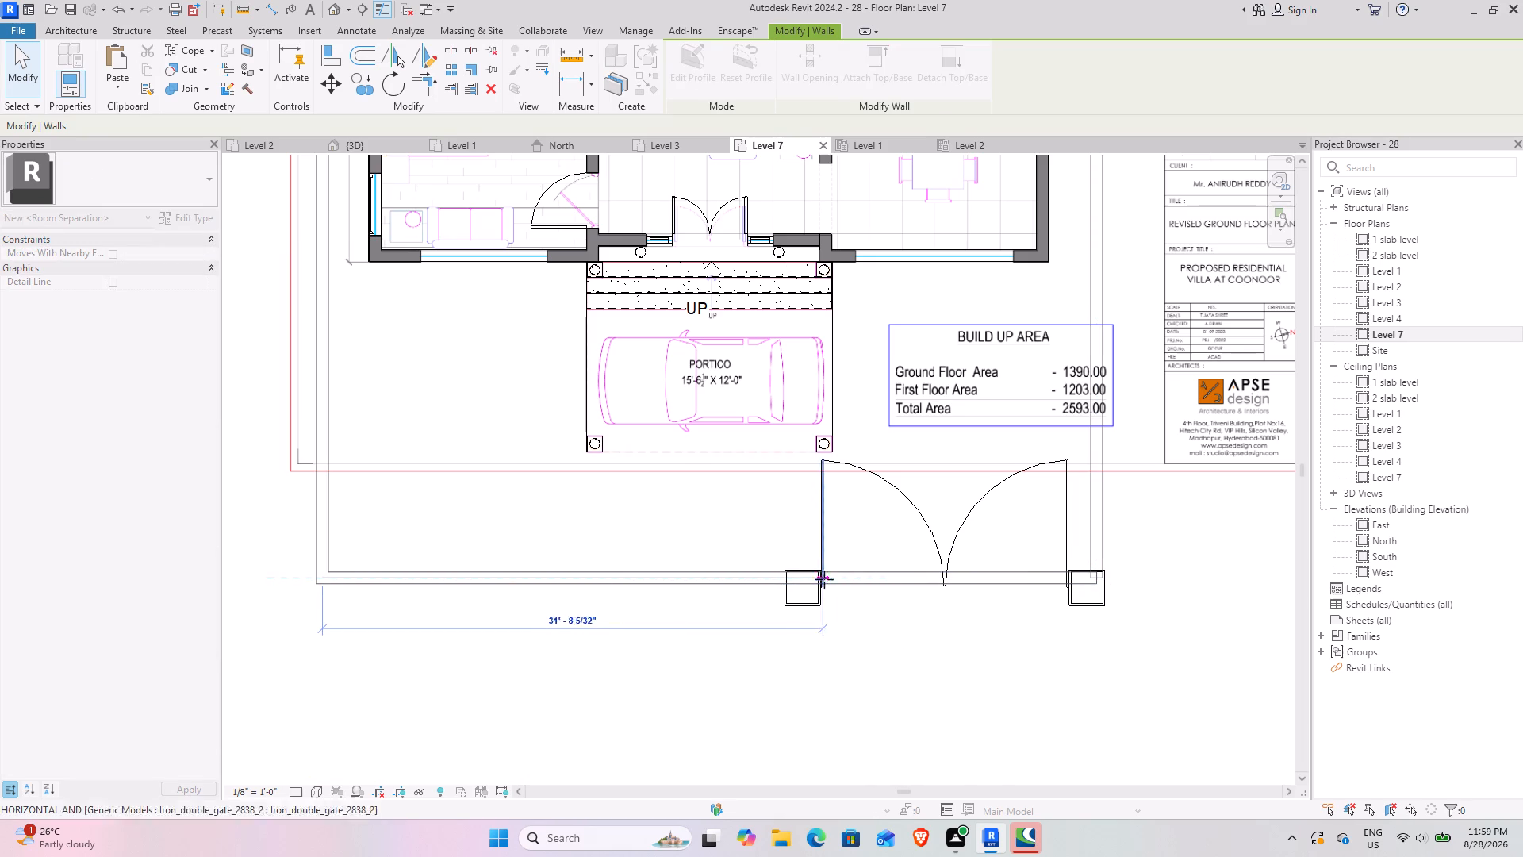
{"action": "left_click_drag", "start_coordinate": [824, 579], "coordinate": [796, 571]}
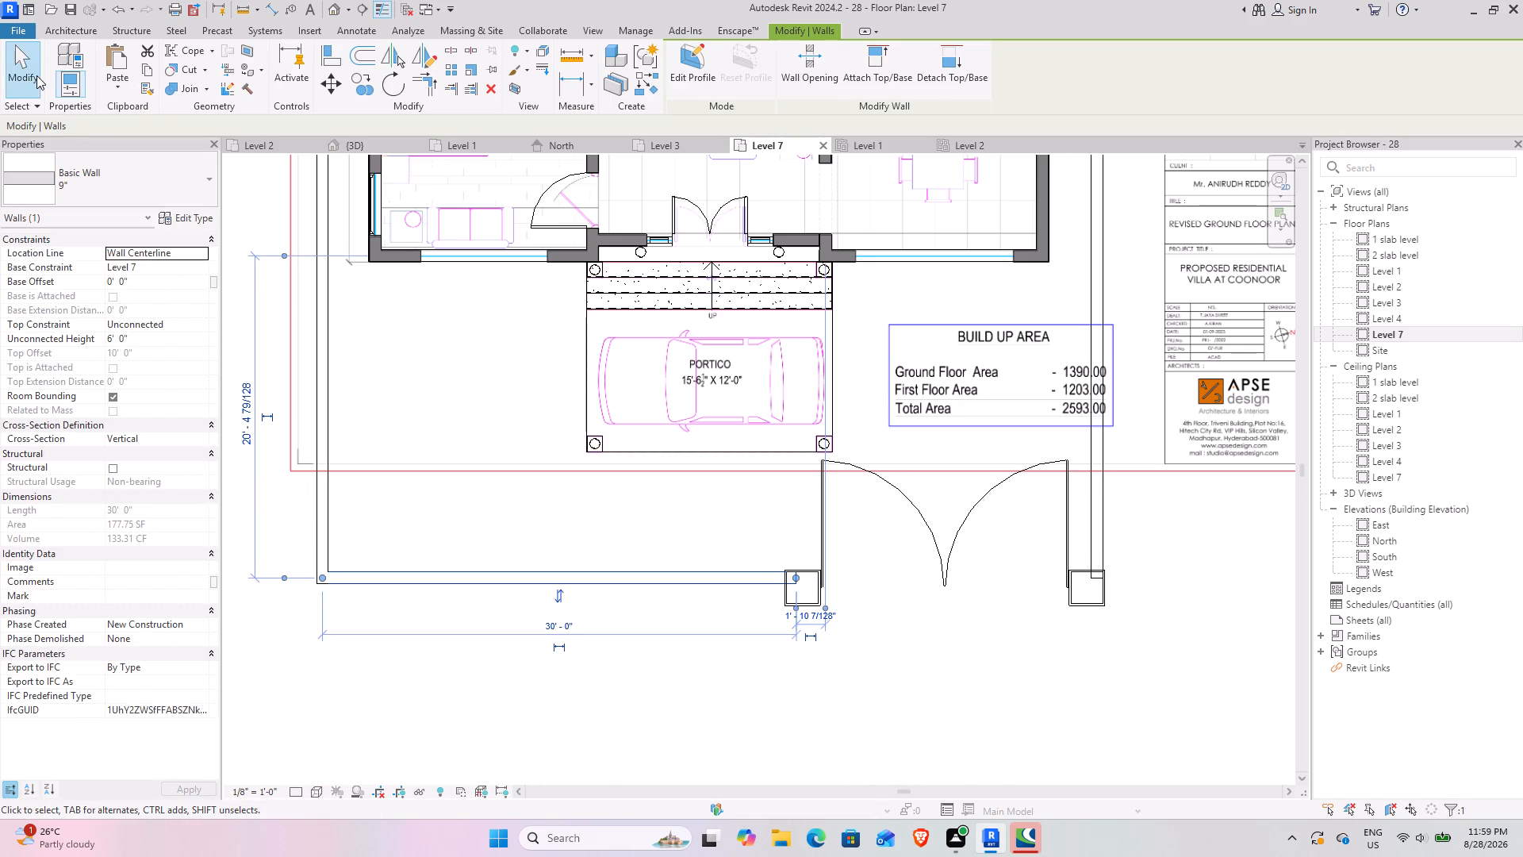
Examine the gate opening, the shortened front wall and the villa's front elevation from several sides in the 3D view.
{"action": "left_click", "coordinate": [359, 146]}
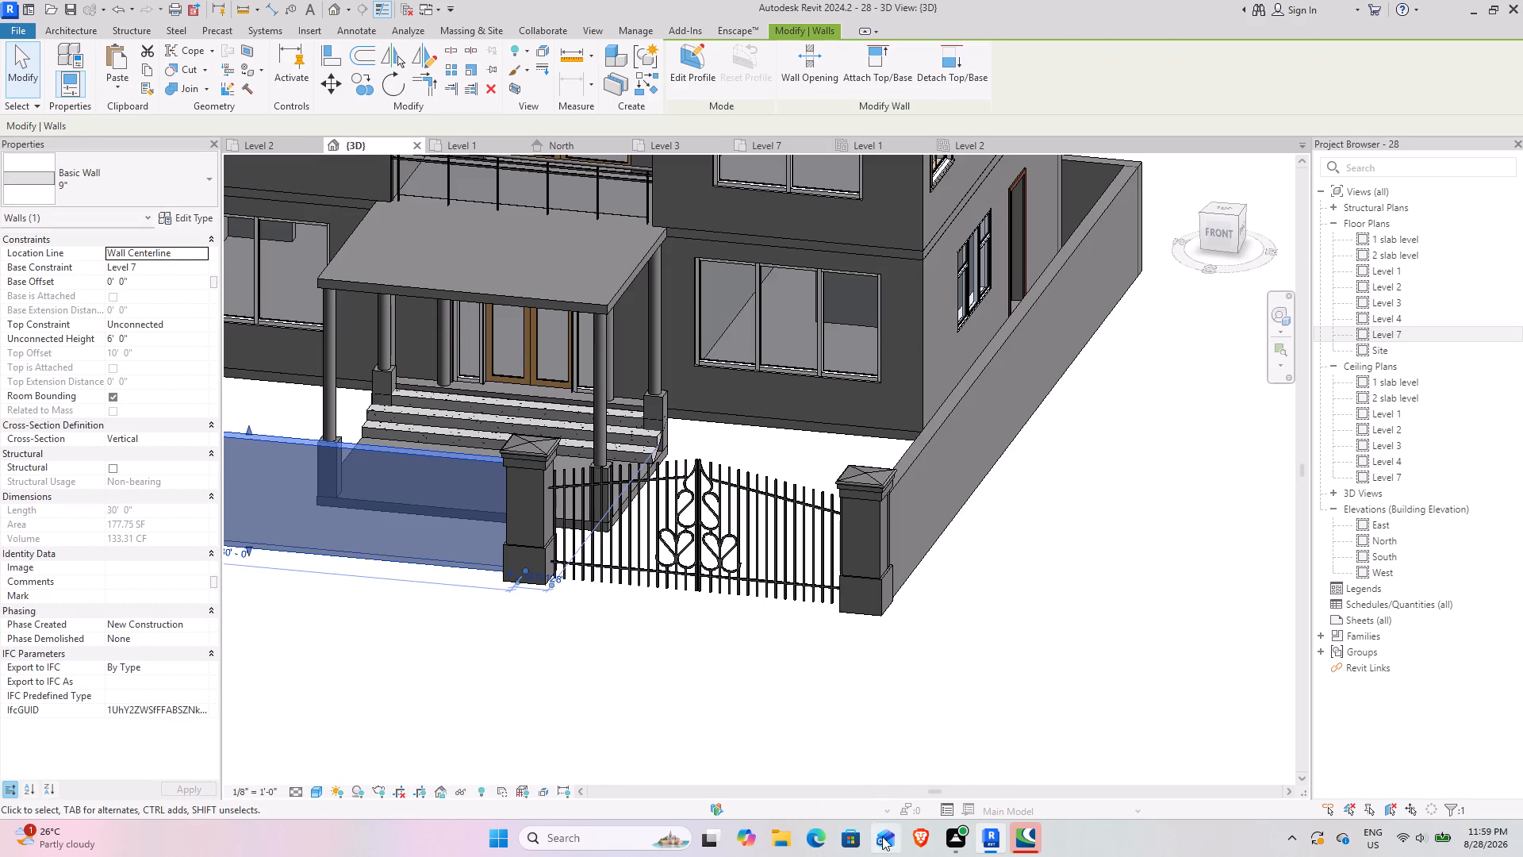
{"action": "left_click", "coordinate": [836, 730]}
{"action": "middle_click_drag", "start_coordinate": [672, 672], "coordinate": [712, 658], "text": "shift"}
{"action": "scroll", "coordinate": [714, 656], "scroll_direction": "down", "scroll_amount": 4}
{"action": "middle_click_drag", "start_coordinate": [685, 664], "coordinate": [692, 664], "text": "shift"}
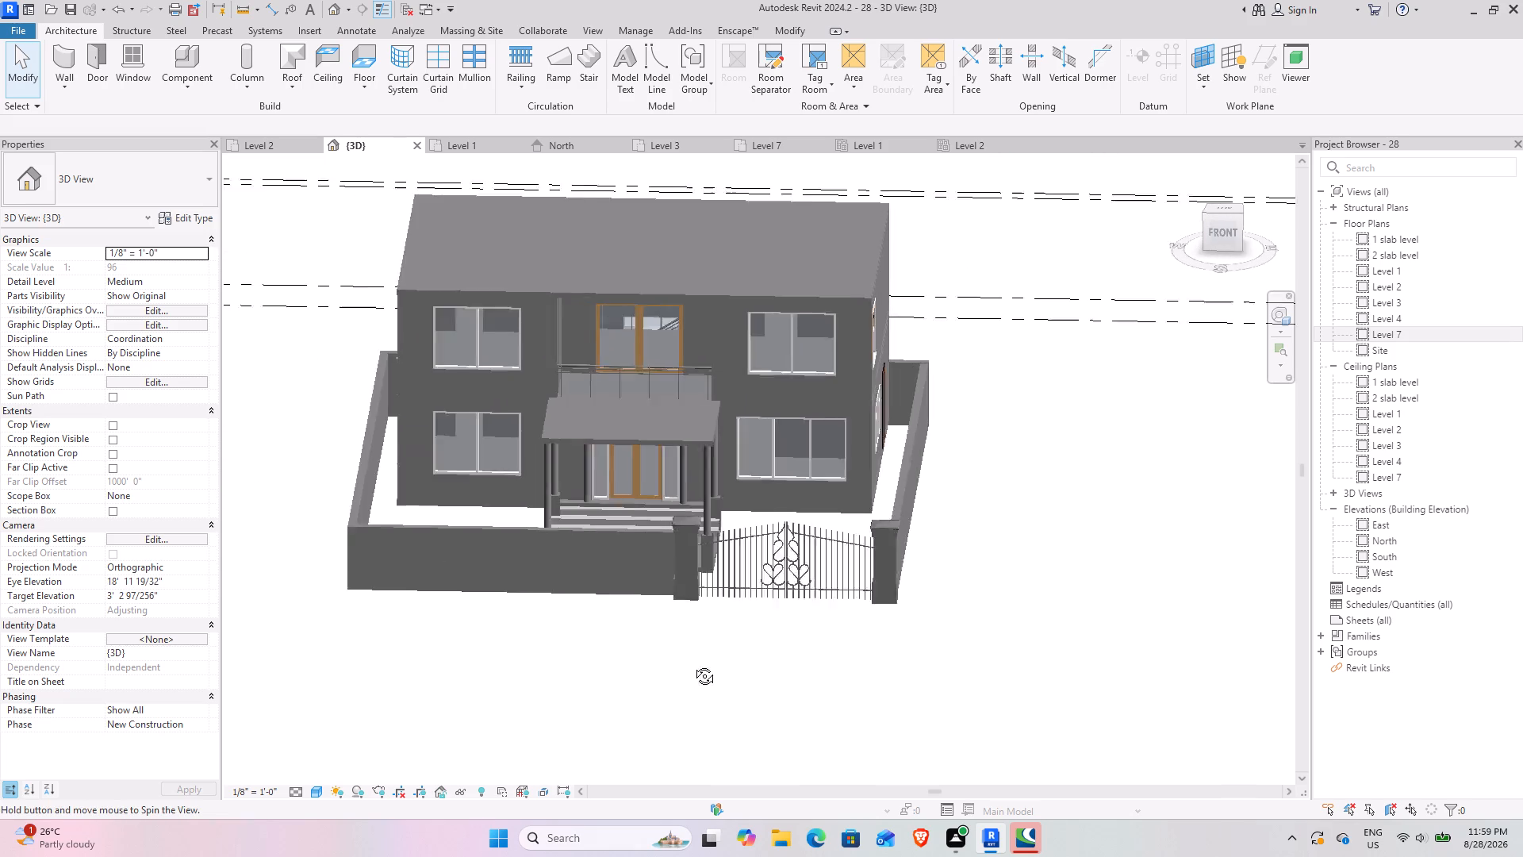
{"action": "middle_click_drag", "start_coordinate": [692, 664], "coordinate": [756, 651], "text": "shift"}
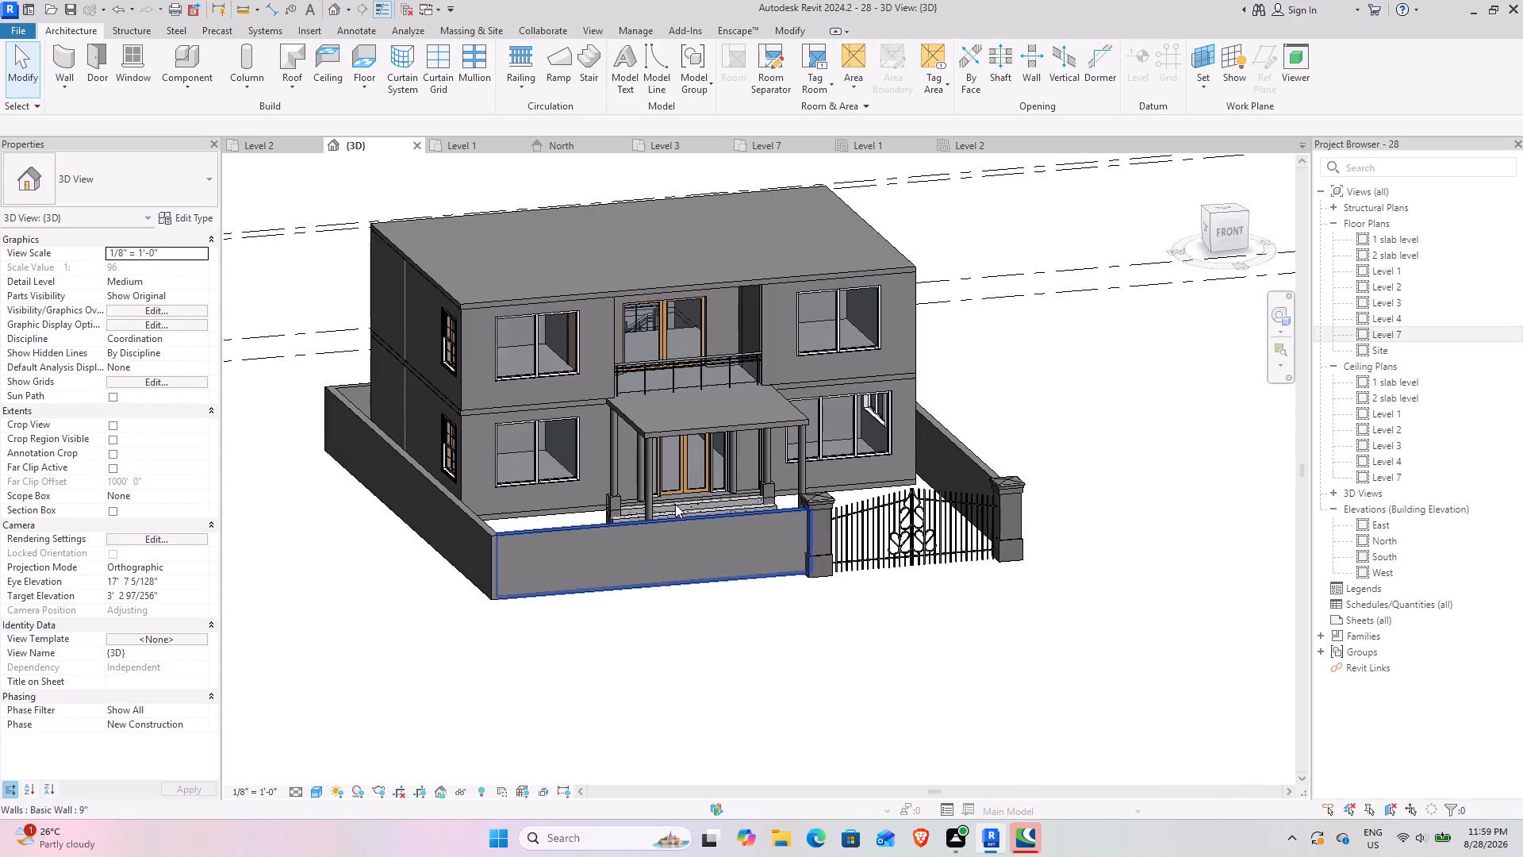
{"action": "scroll", "coordinate": [682, 472], "scroll_direction": "up", "scroll_amount": 3}
{"action": "middle_click_drag", "start_coordinate": [686, 676], "coordinate": [701, 651], "text": "shift"}
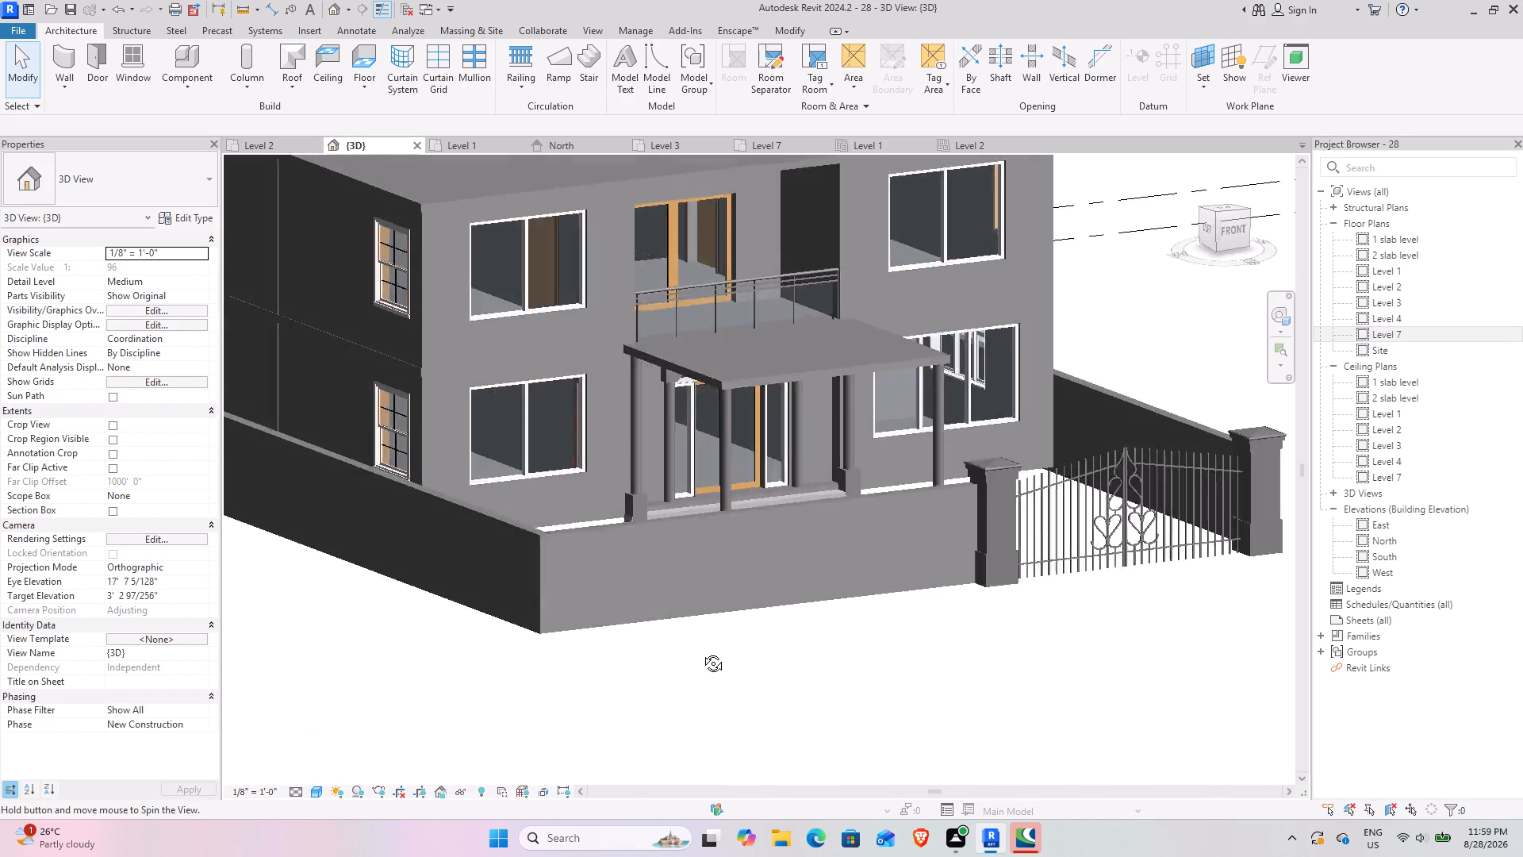
{"action": "middle_click_drag", "start_coordinate": [701, 651], "coordinate": [556, 692], "text": "shift"}
{"action": "middle_click_drag", "start_coordinate": [556, 693], "coordinate": [668, 651], "text": "shift"}
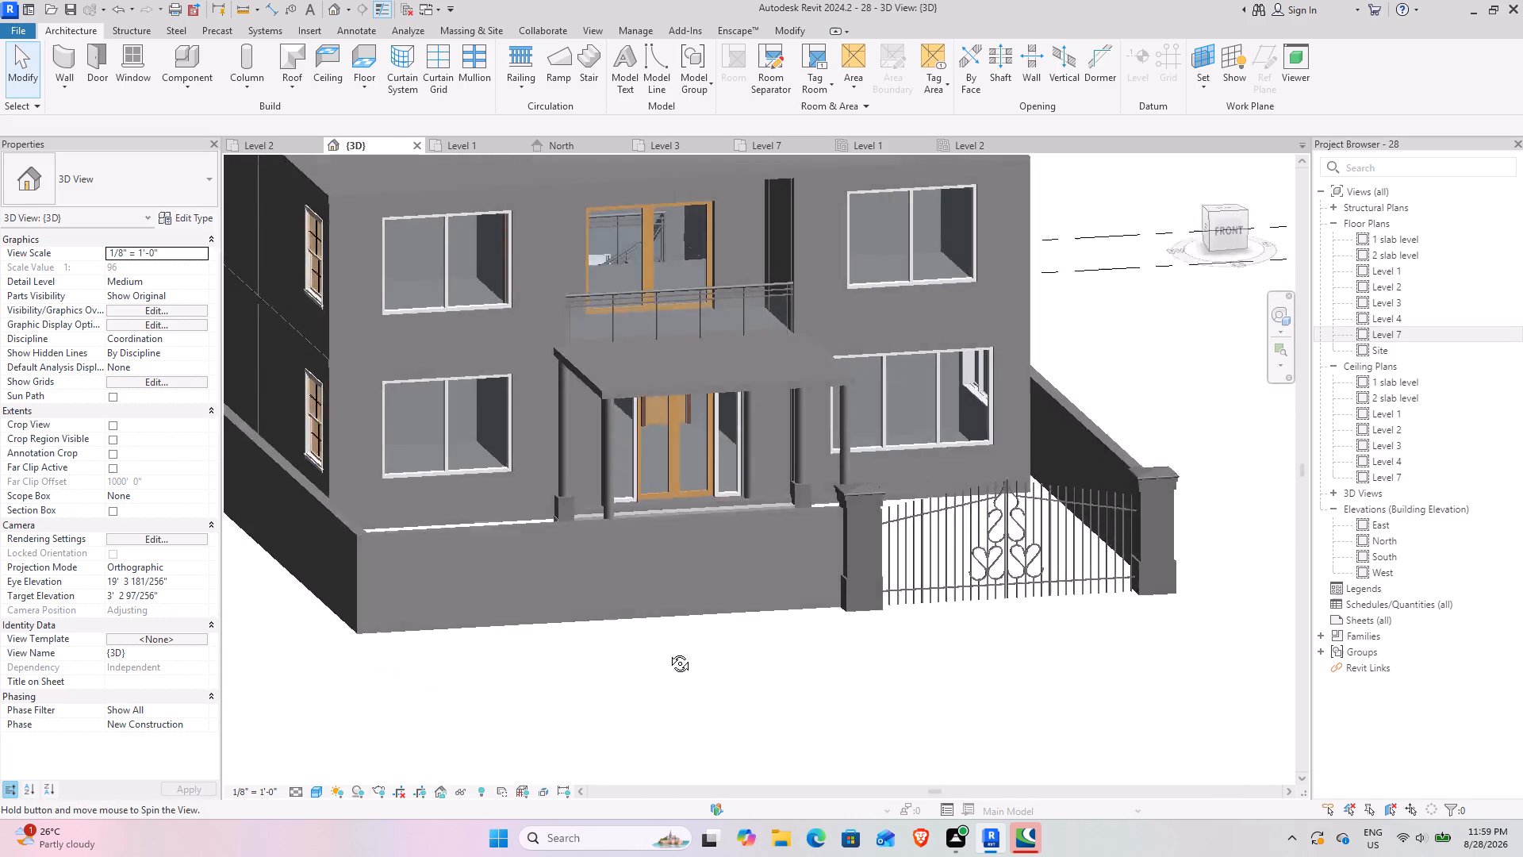
{"action": "middle_click_drag", "start_coordinate": [668, 651], "coordinate": [622, 720], "text": "shift"}
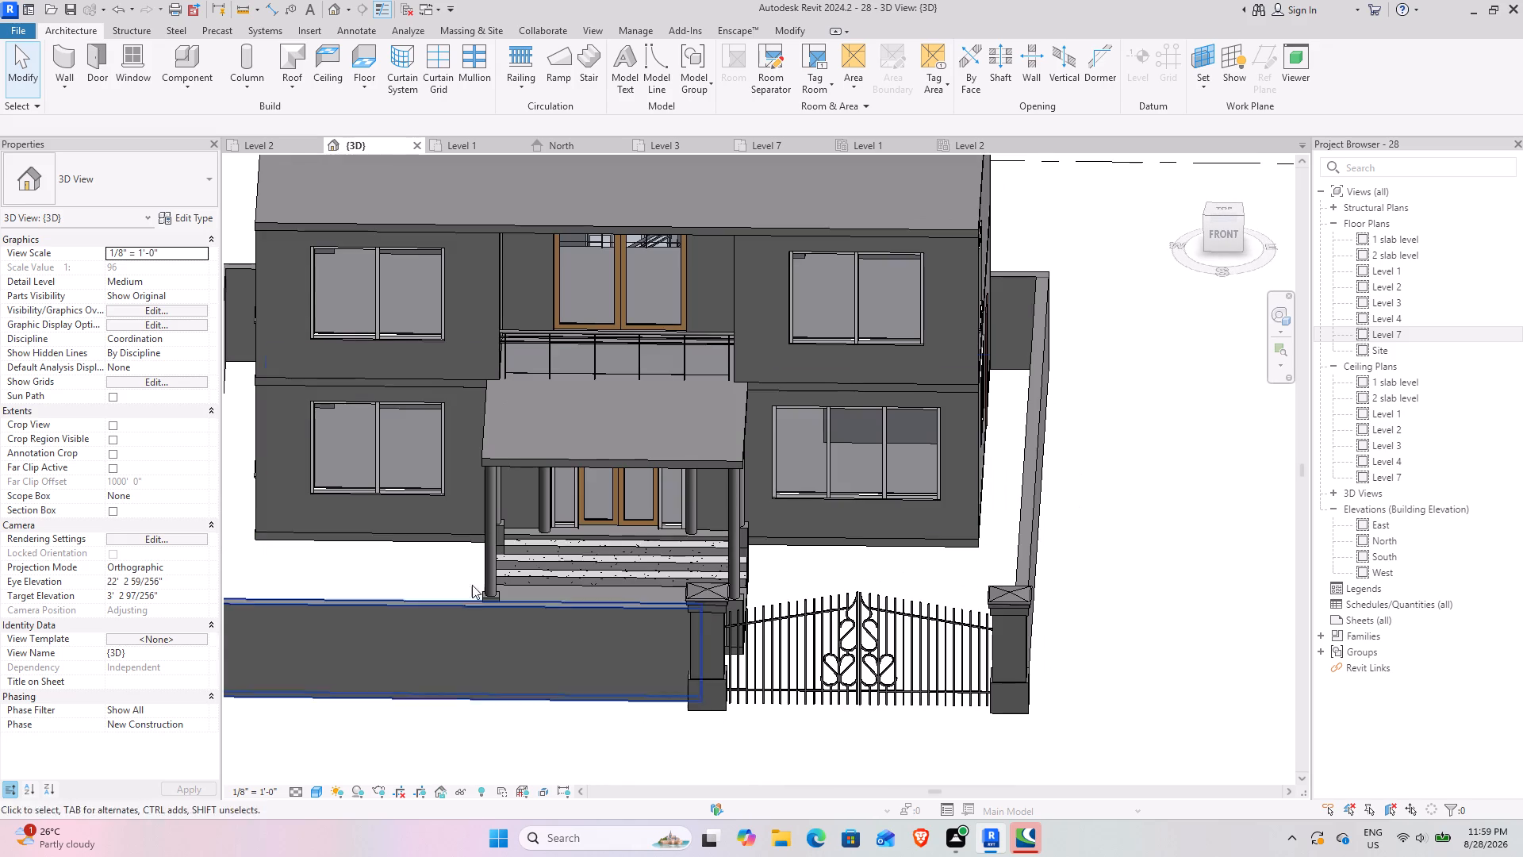
Check the Level 2 floor plan and close the Level 1 ceiling plan view.
{"action": "left_click", "coordinate": [263, 148]}
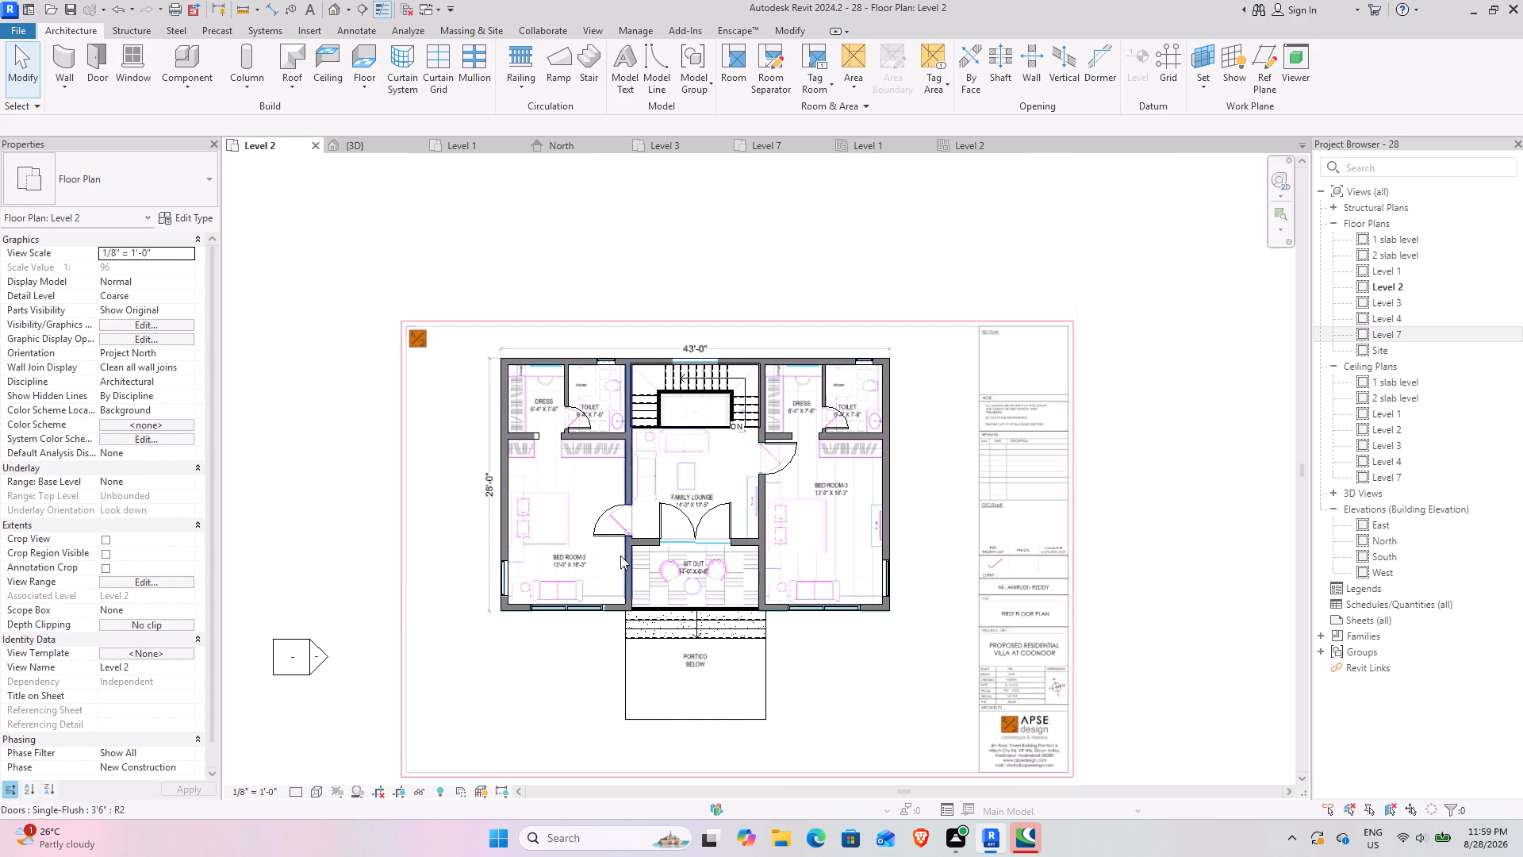
{"action": "scroll", "coordinate": [548, 609], "scroll_direction": "up", "scroll_amount": 3}
{"action": "left_click", "coordinate": [866, 147]}
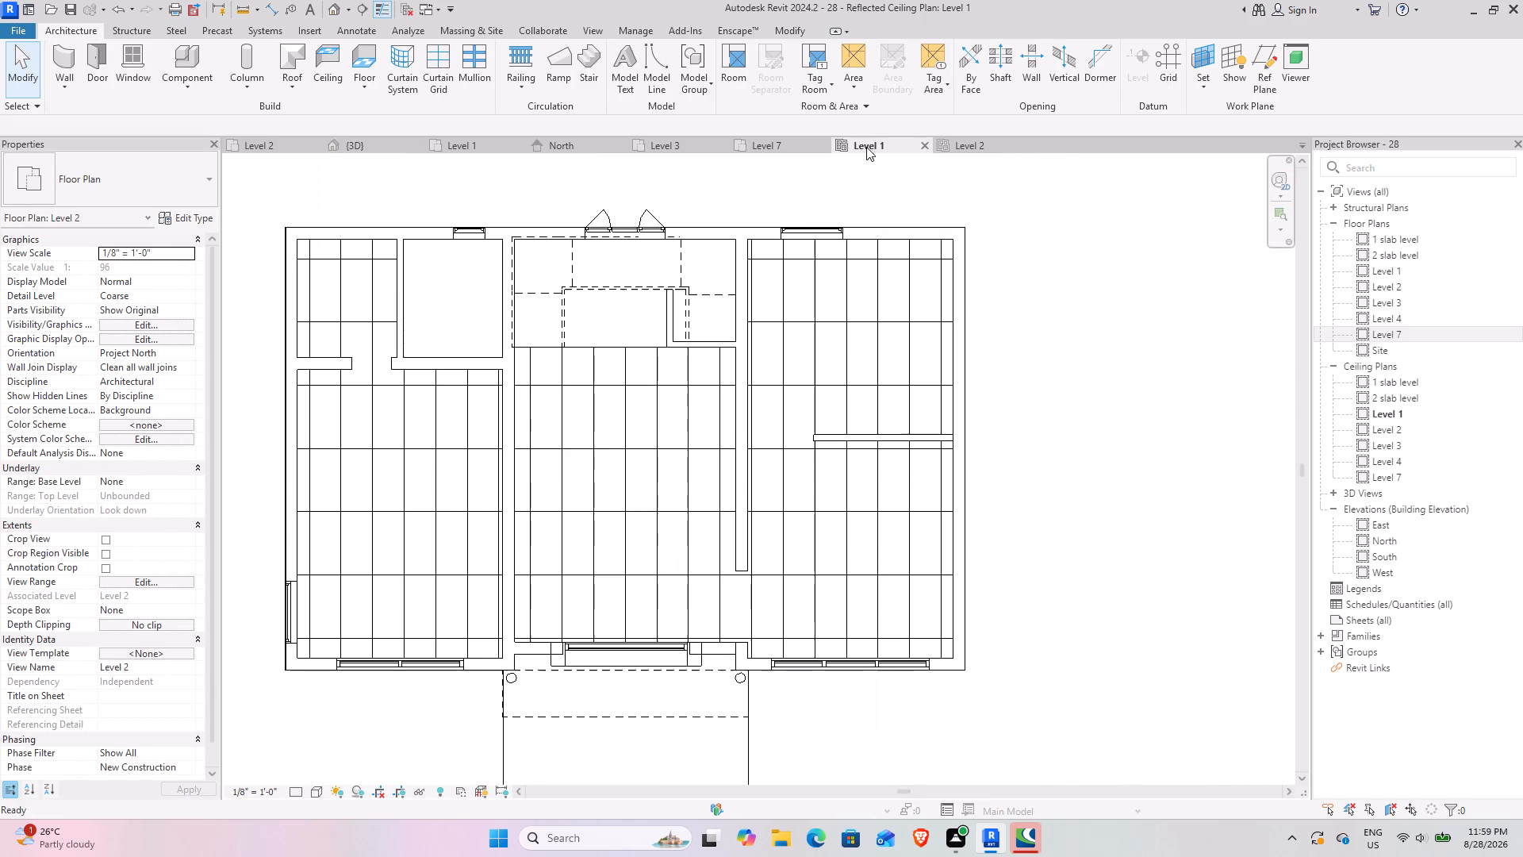
{"action": "left_click", "coordinate": [928, 146]}
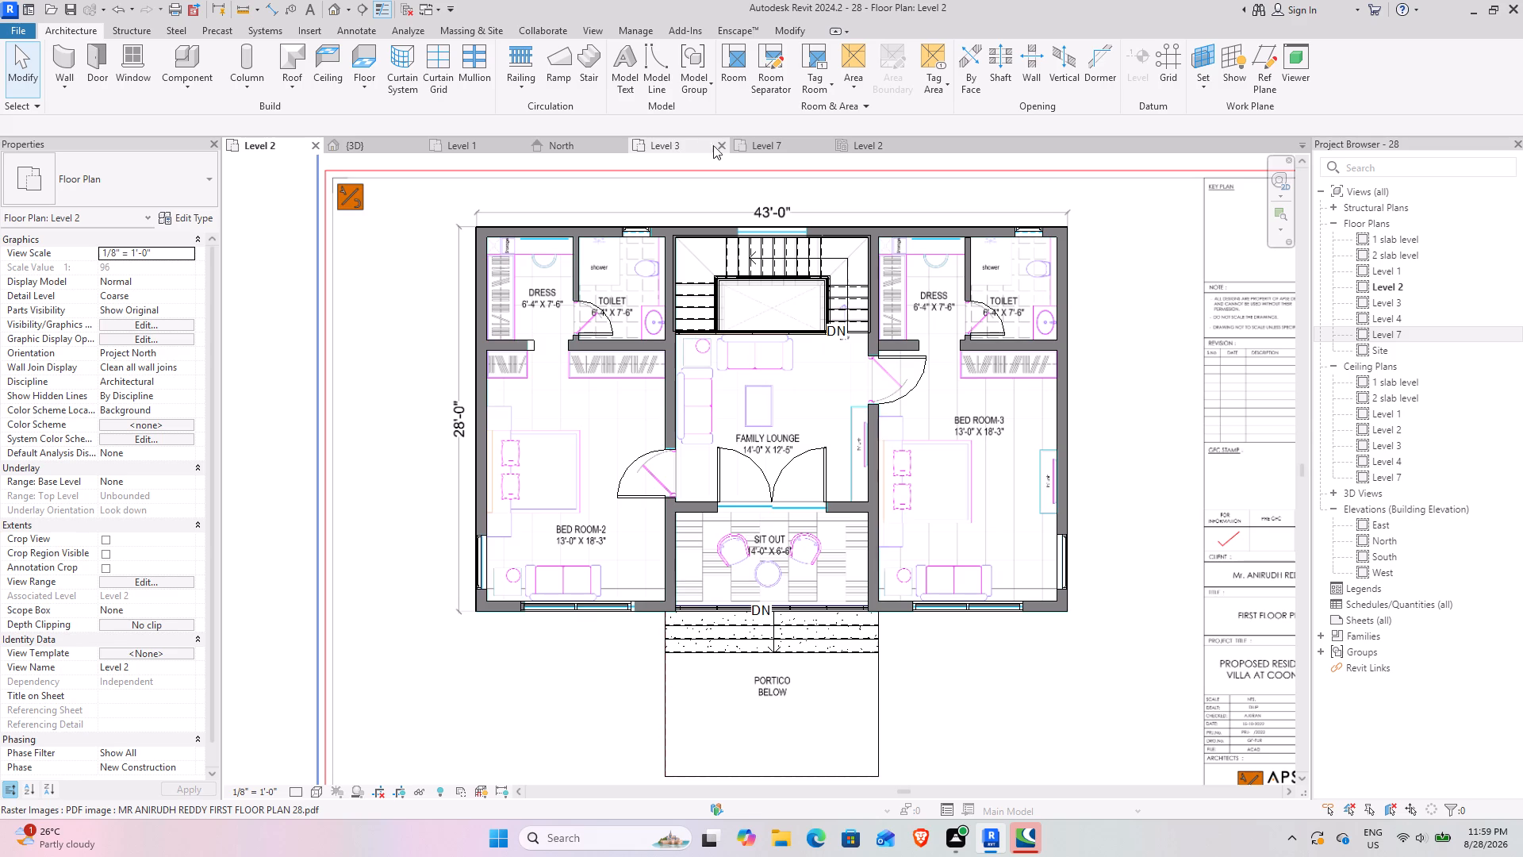
Close the Level 2 ceiling plan view.
{"action": "left_click", "coordinate": [925, 142]}
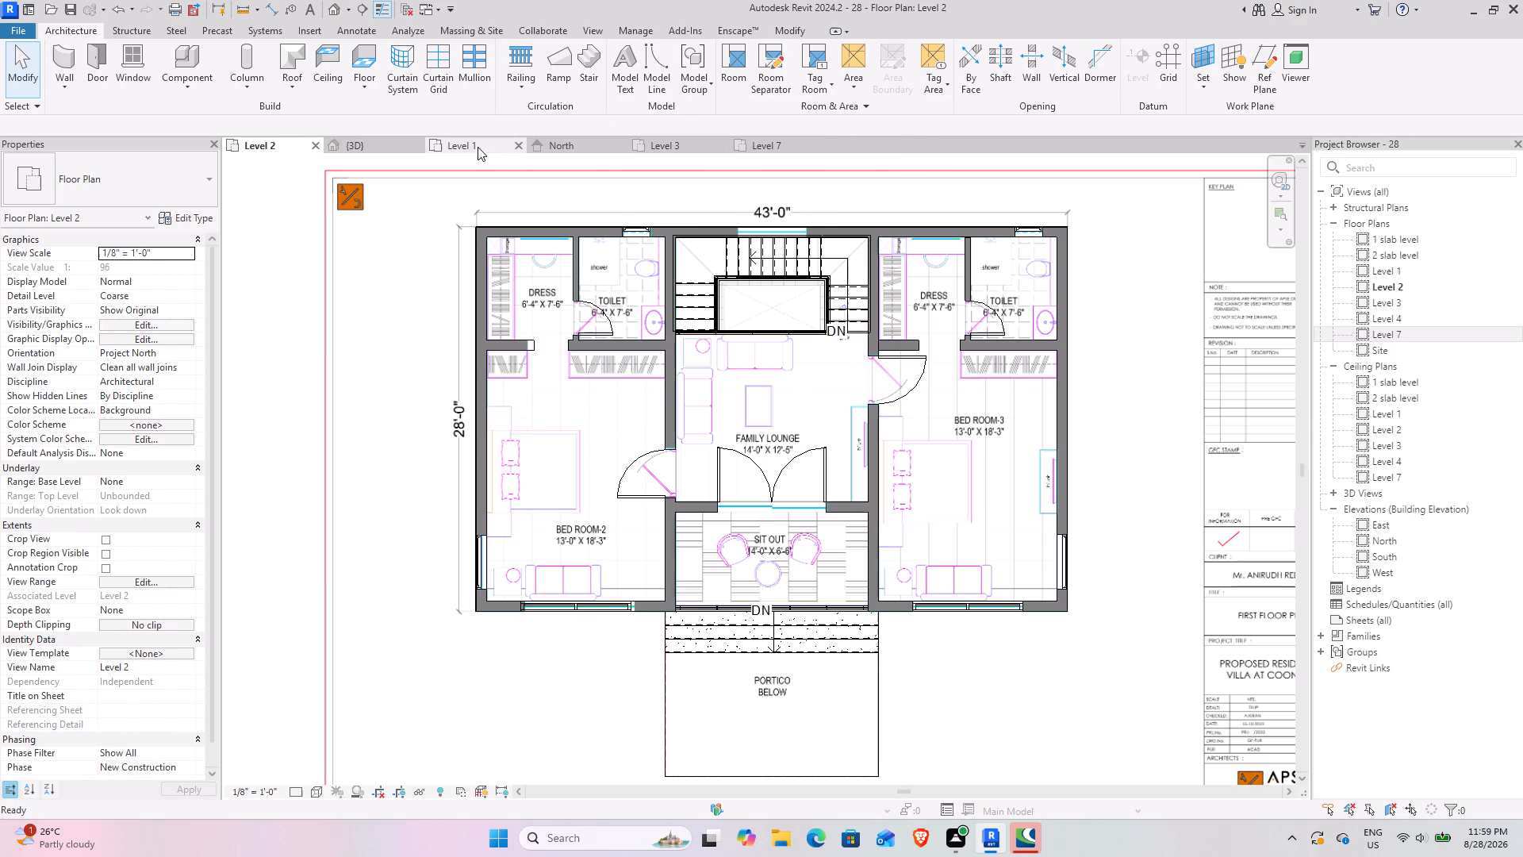
Examine the front windows of Bed Room-1 and the dining area and the entrance door on the Level 1 floor plan.
{"action": "left_click", "coordinate": [465, 147]}
{"action": "scroll", "coordinate": [601, 723], "scroll_direction": "up", "scroll_amount": 4}
{"action": "middle_click_drag", "start_coordinate": [573, 707], "coordinate": [652, 623]}
{"action": "scroll", "coordinate": [448, 425], "scroll_direction": "up", "scroll_amount": 4}
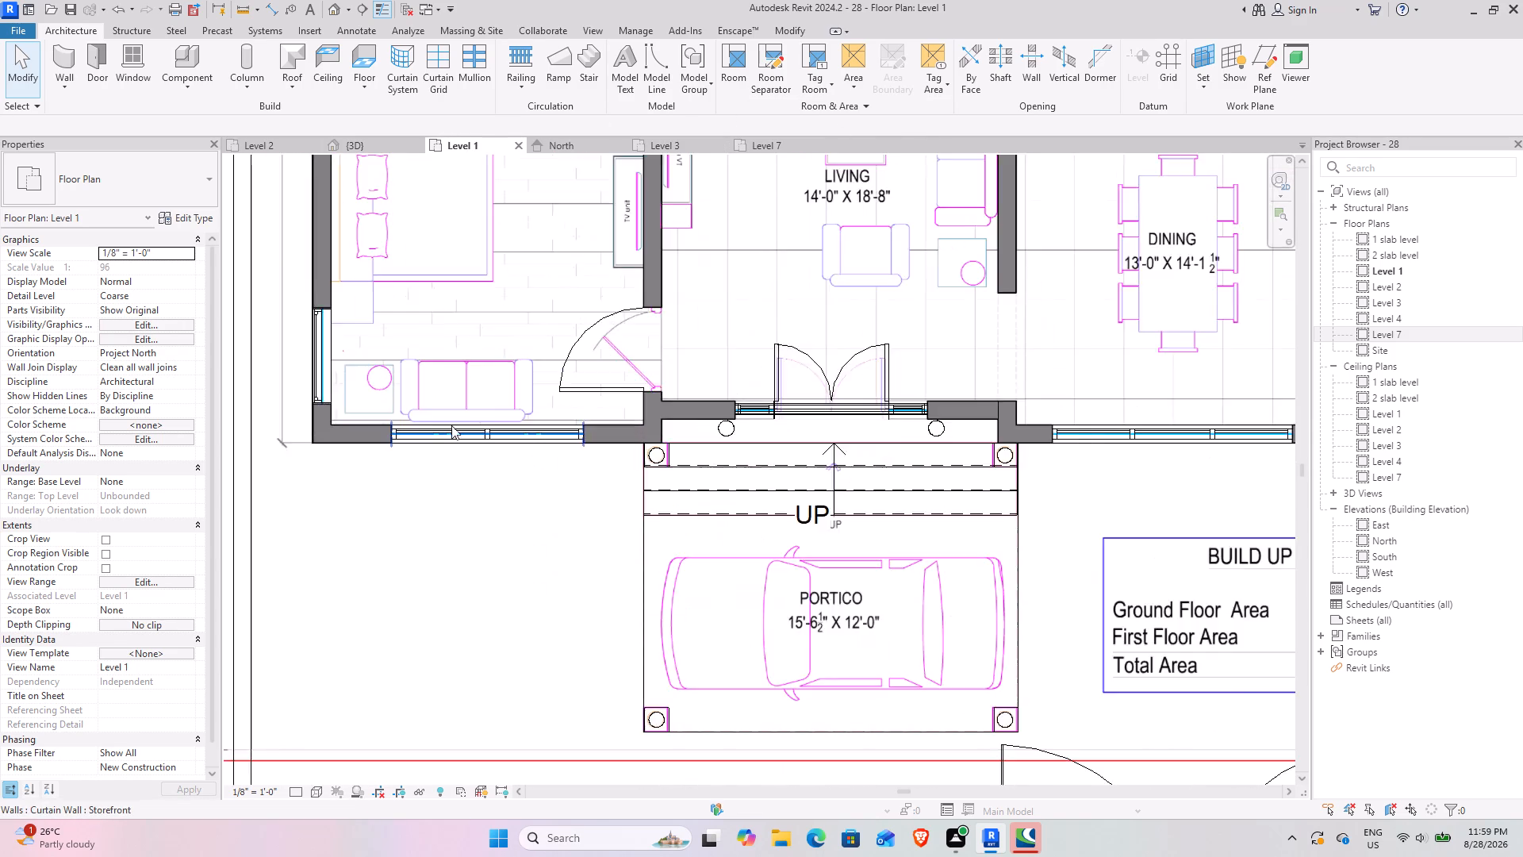
{"action": "scroll", "coordinate": [451, 425], "scroll_direction": "up", "scroll_amount": 3}
{"action": "middle_click_drag", "start_coordinate": [520, 407], "coordinate": [551, 533]}
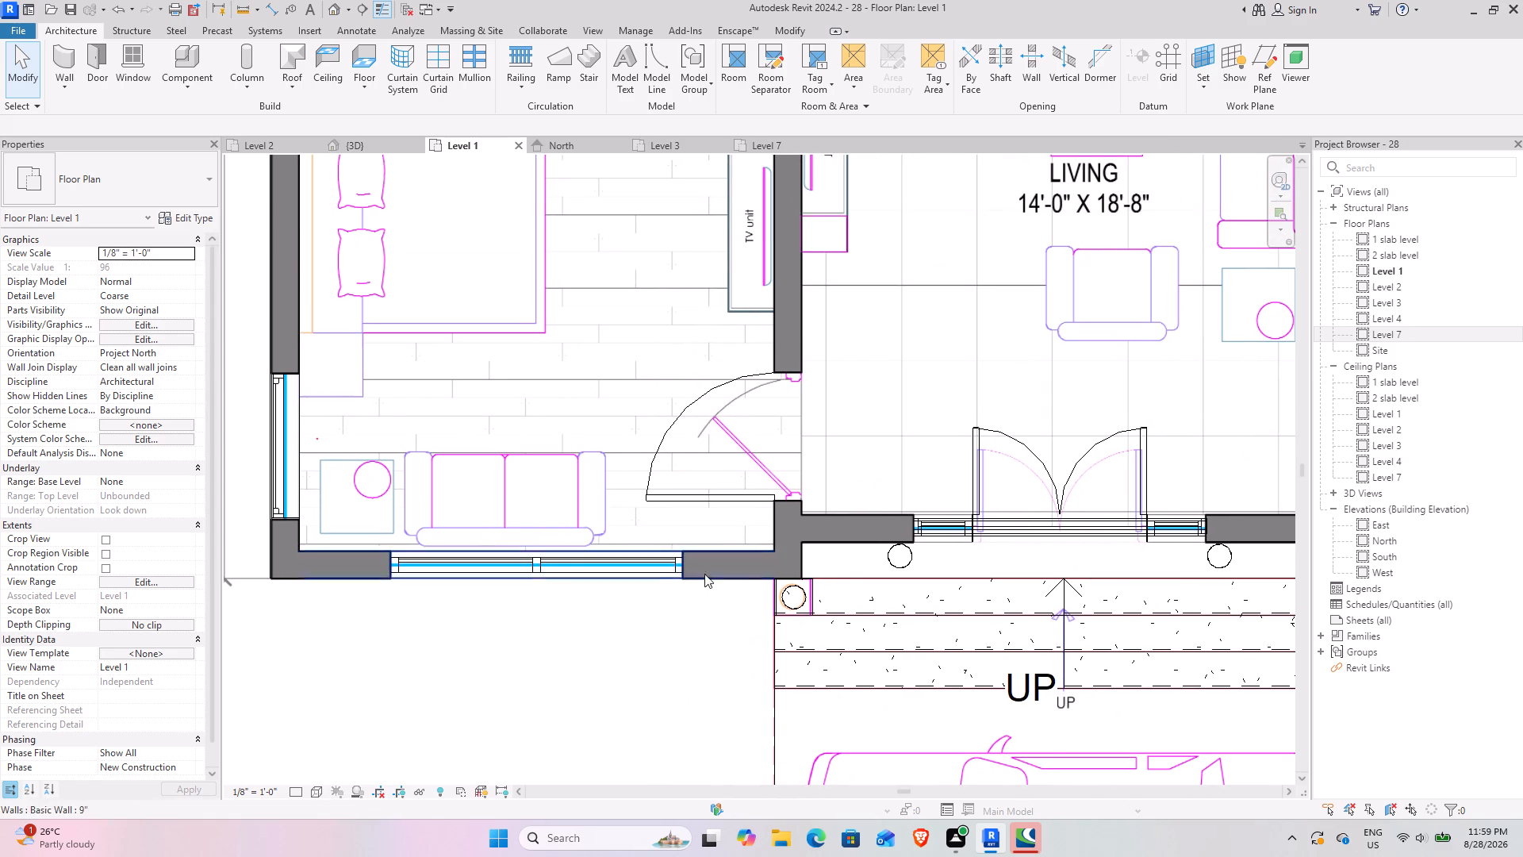
{"action": "scroll", "coordinate": [813, 565], "scroll_direction": "down", "scroll_amount": 3}
{"action": "middle_click_drag", "start_coordinate": [853, 528], "coordinate": [482, 532]}
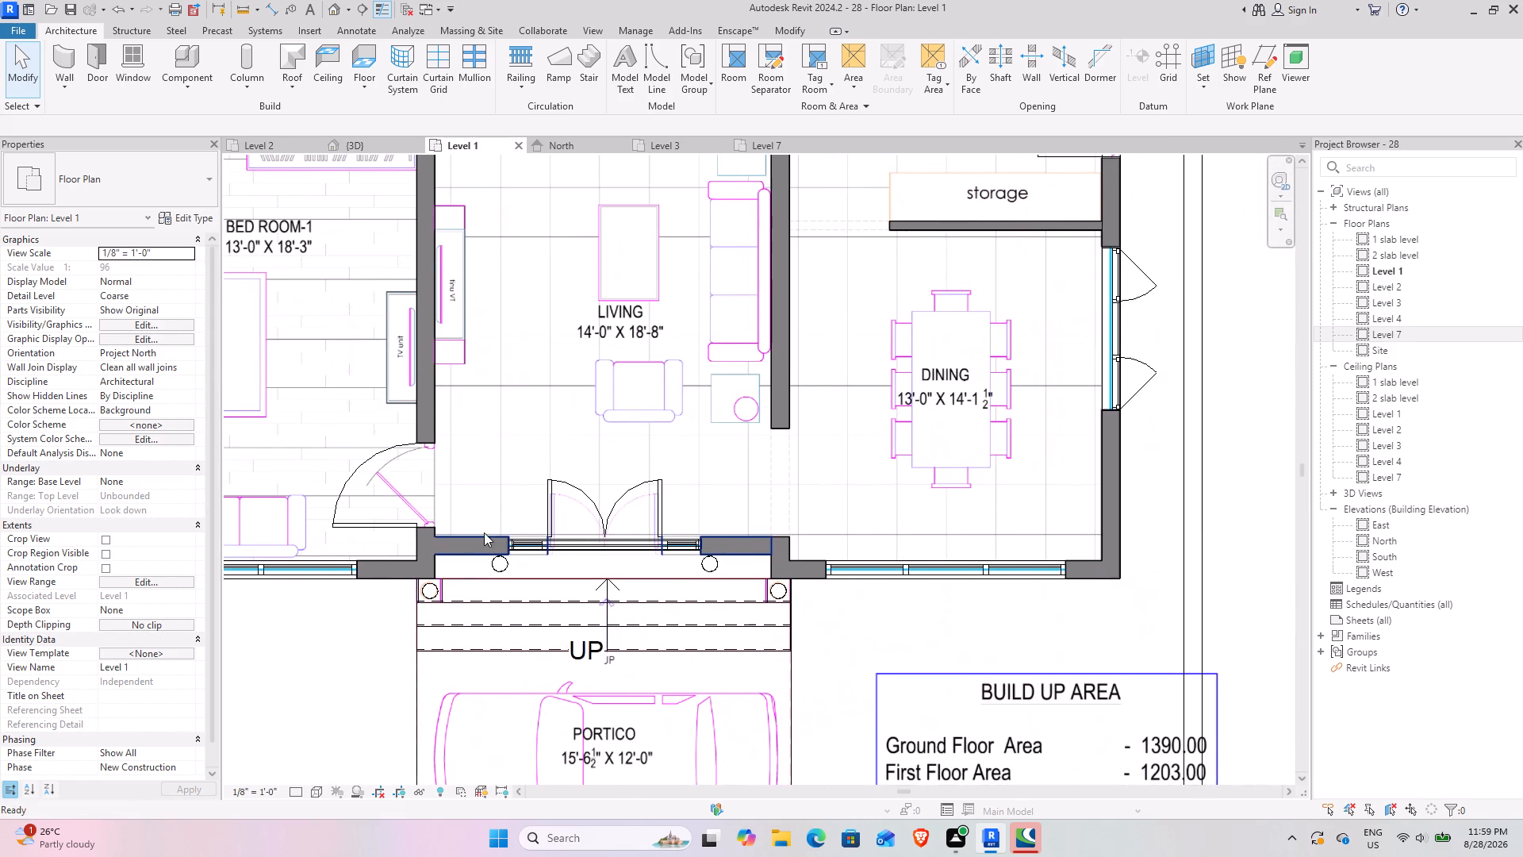
{"action": "middle_click_drag", "start_coordinate": [563, 533], "coordinate": [692, 512]}
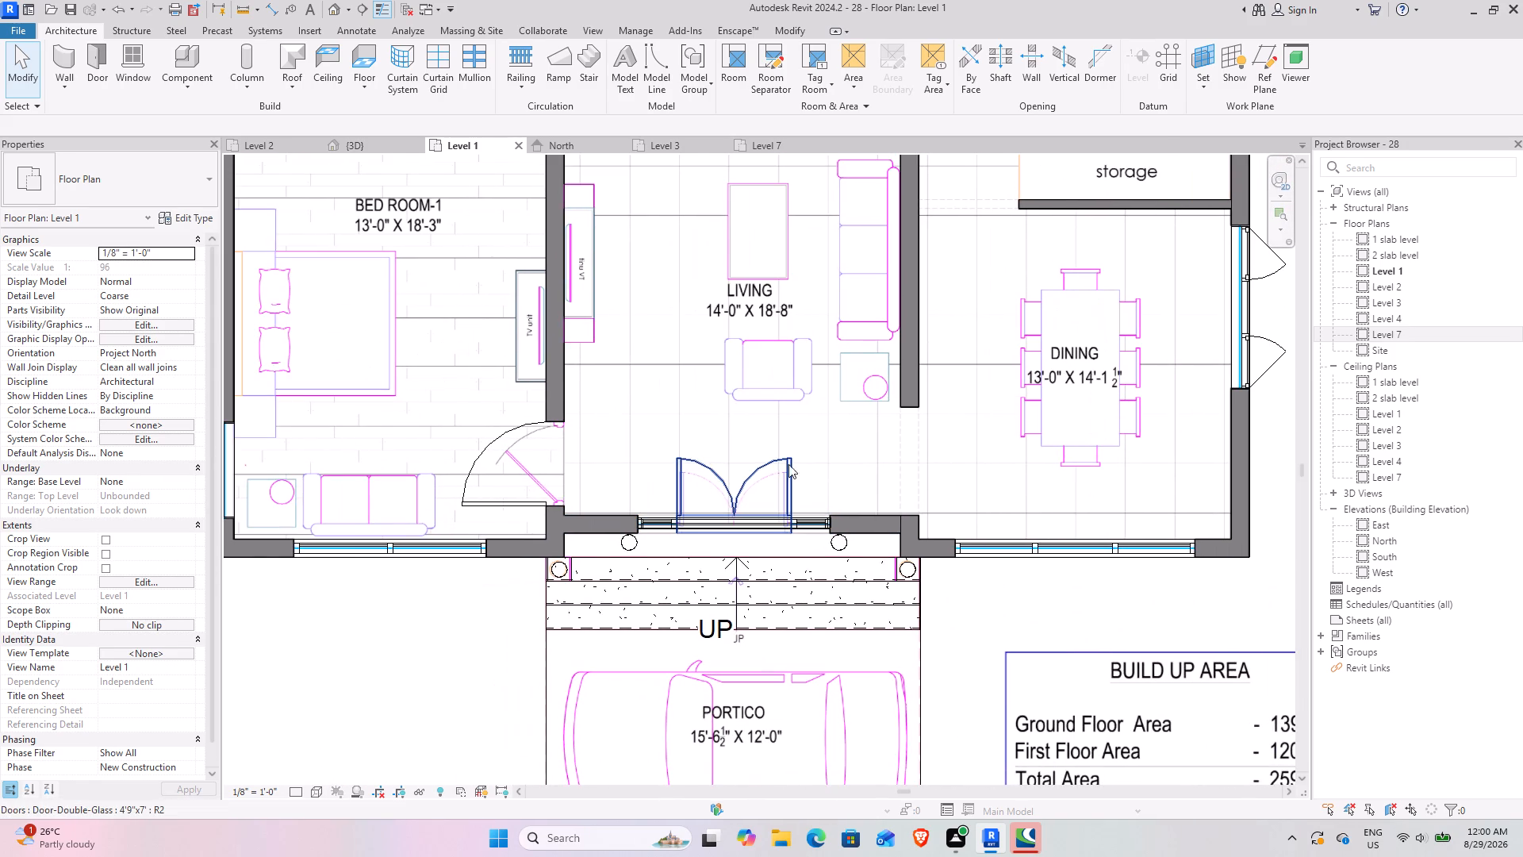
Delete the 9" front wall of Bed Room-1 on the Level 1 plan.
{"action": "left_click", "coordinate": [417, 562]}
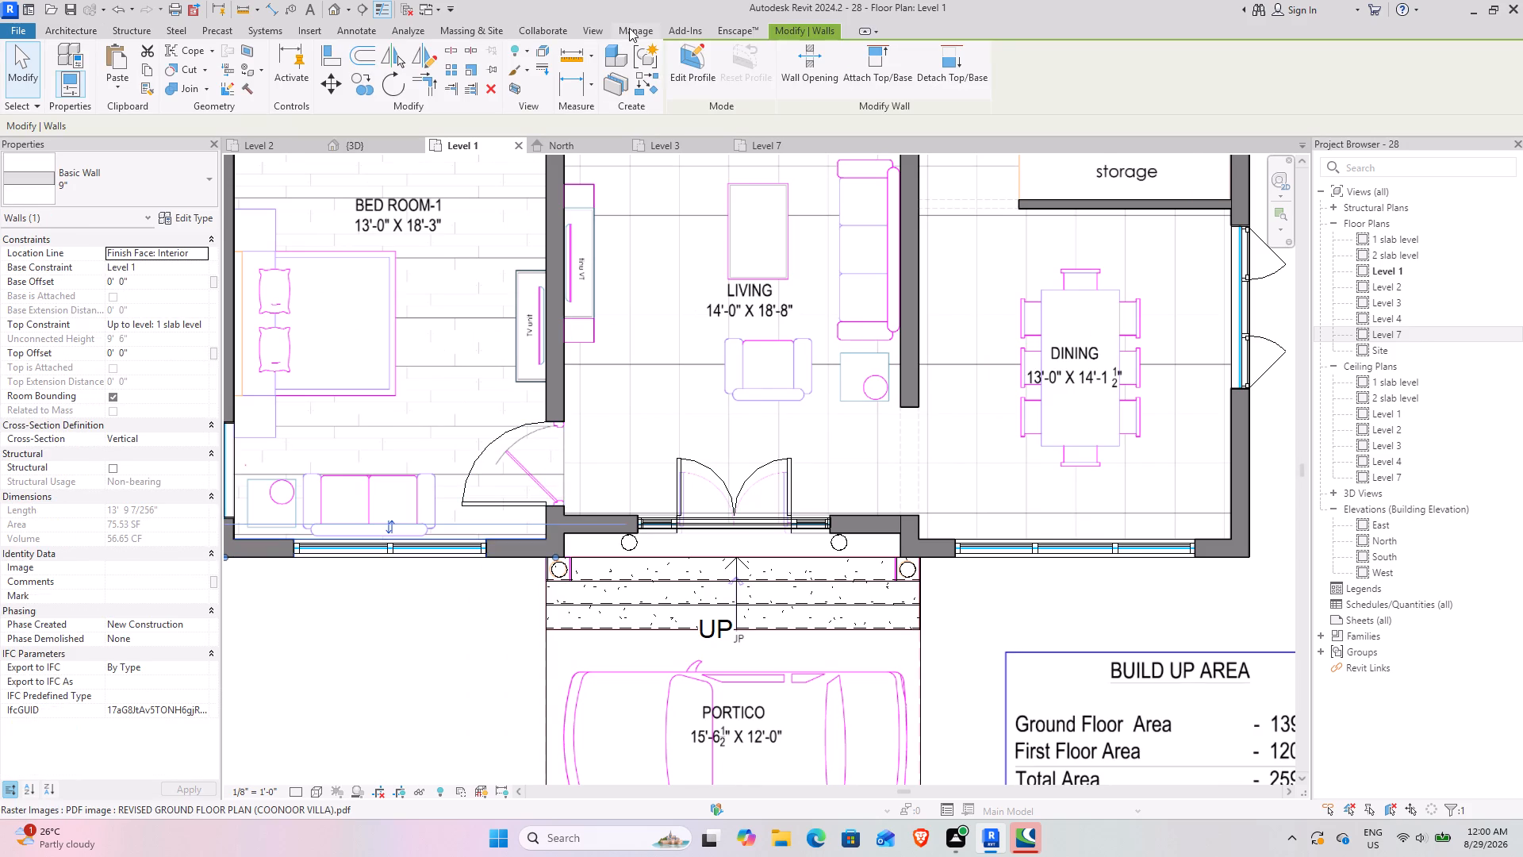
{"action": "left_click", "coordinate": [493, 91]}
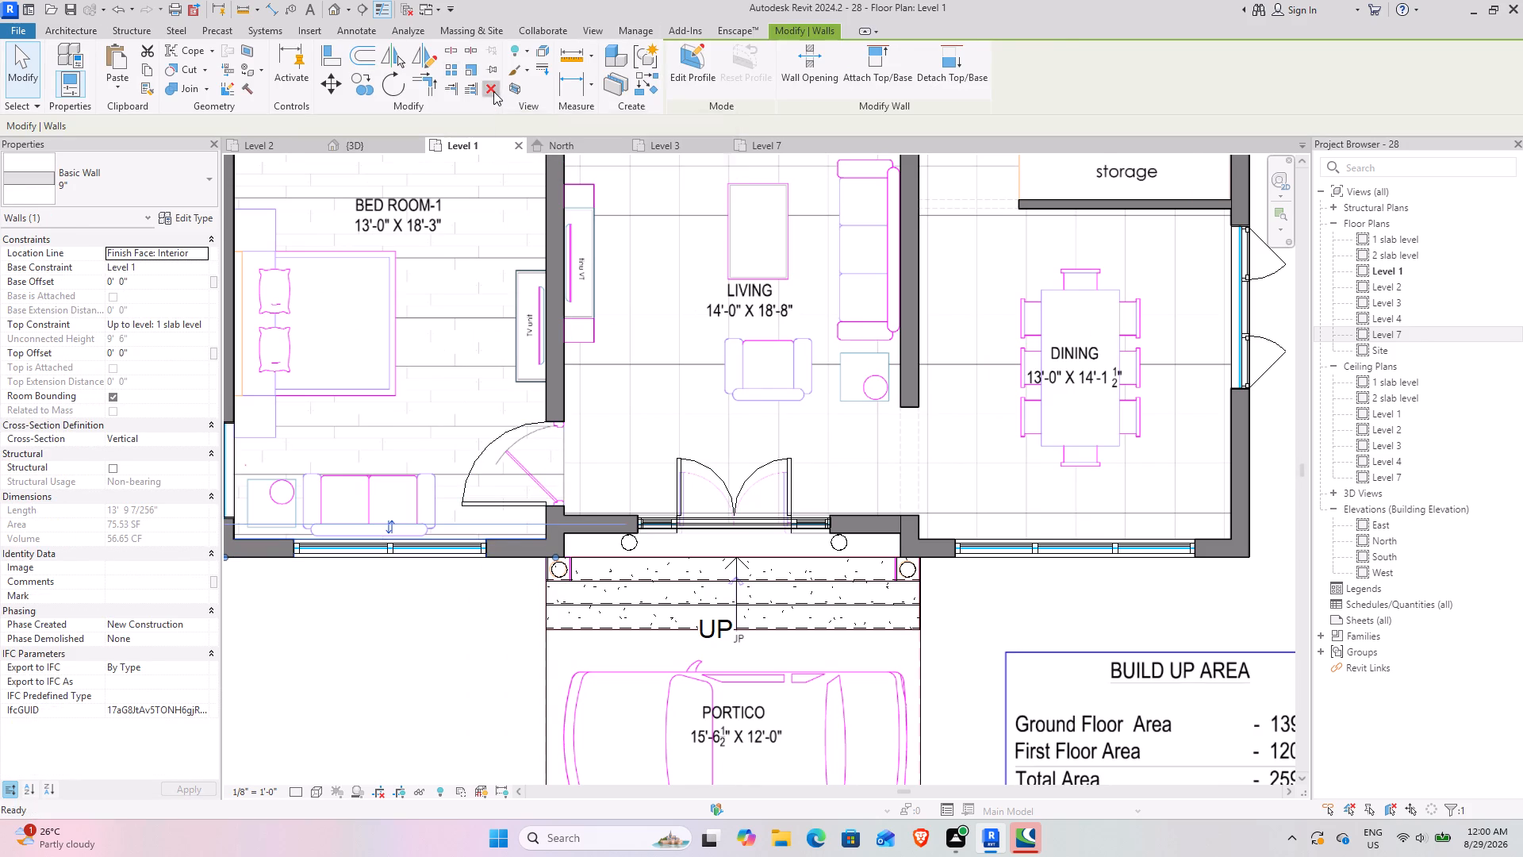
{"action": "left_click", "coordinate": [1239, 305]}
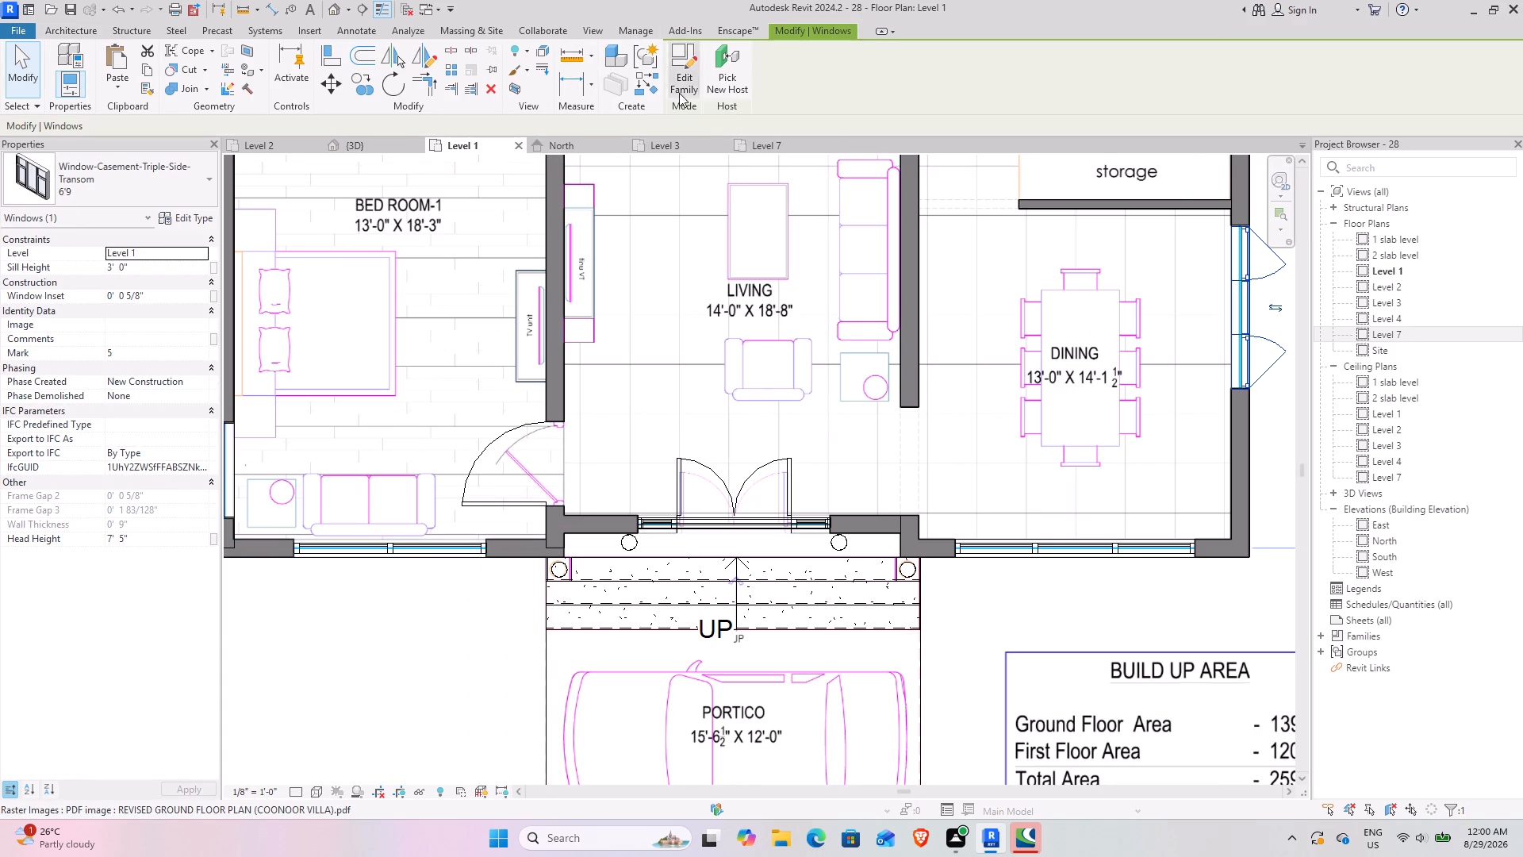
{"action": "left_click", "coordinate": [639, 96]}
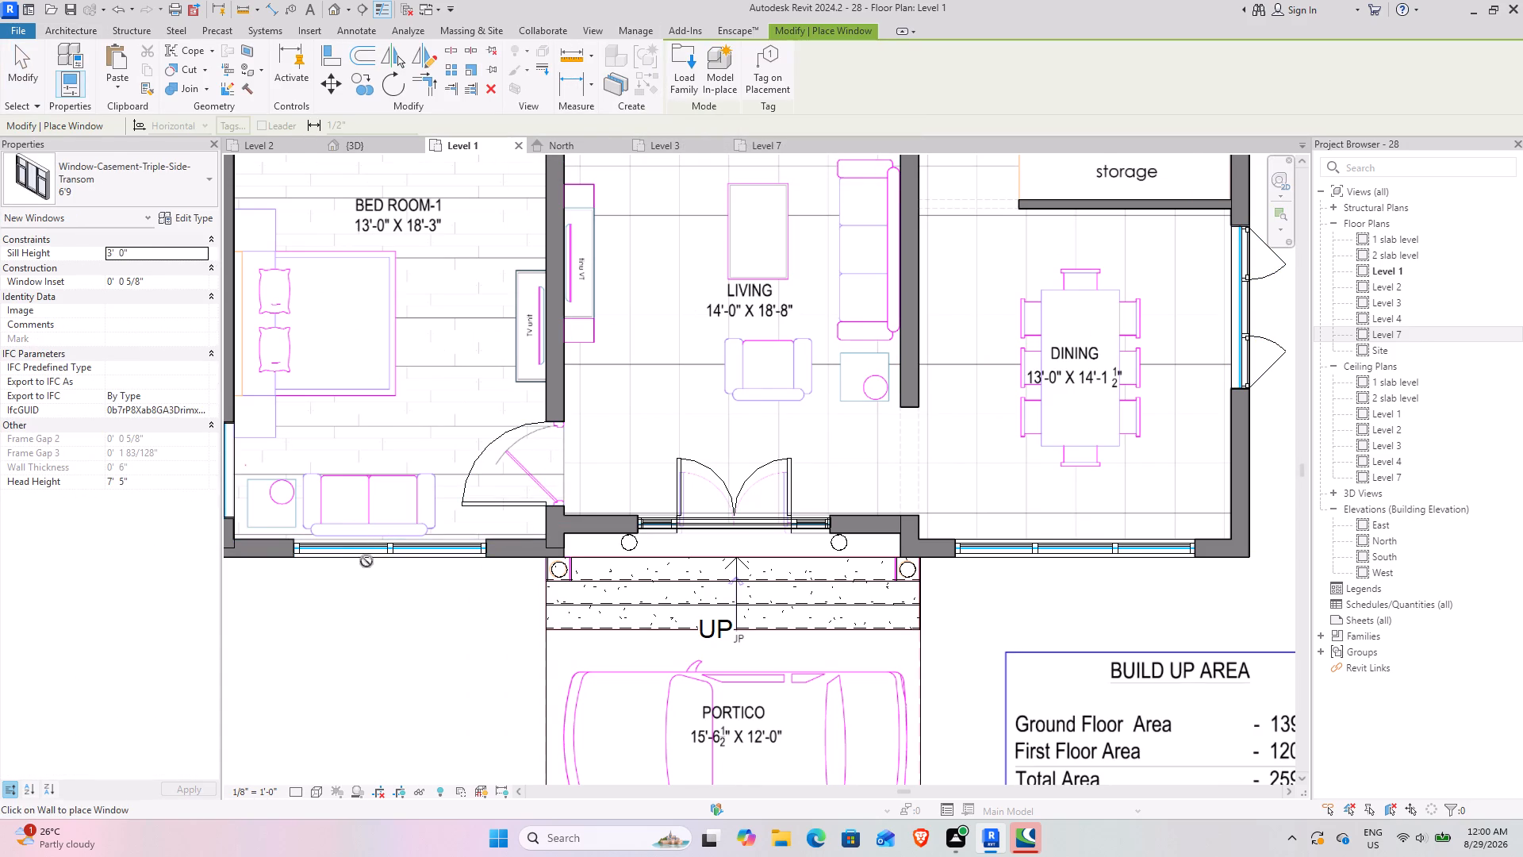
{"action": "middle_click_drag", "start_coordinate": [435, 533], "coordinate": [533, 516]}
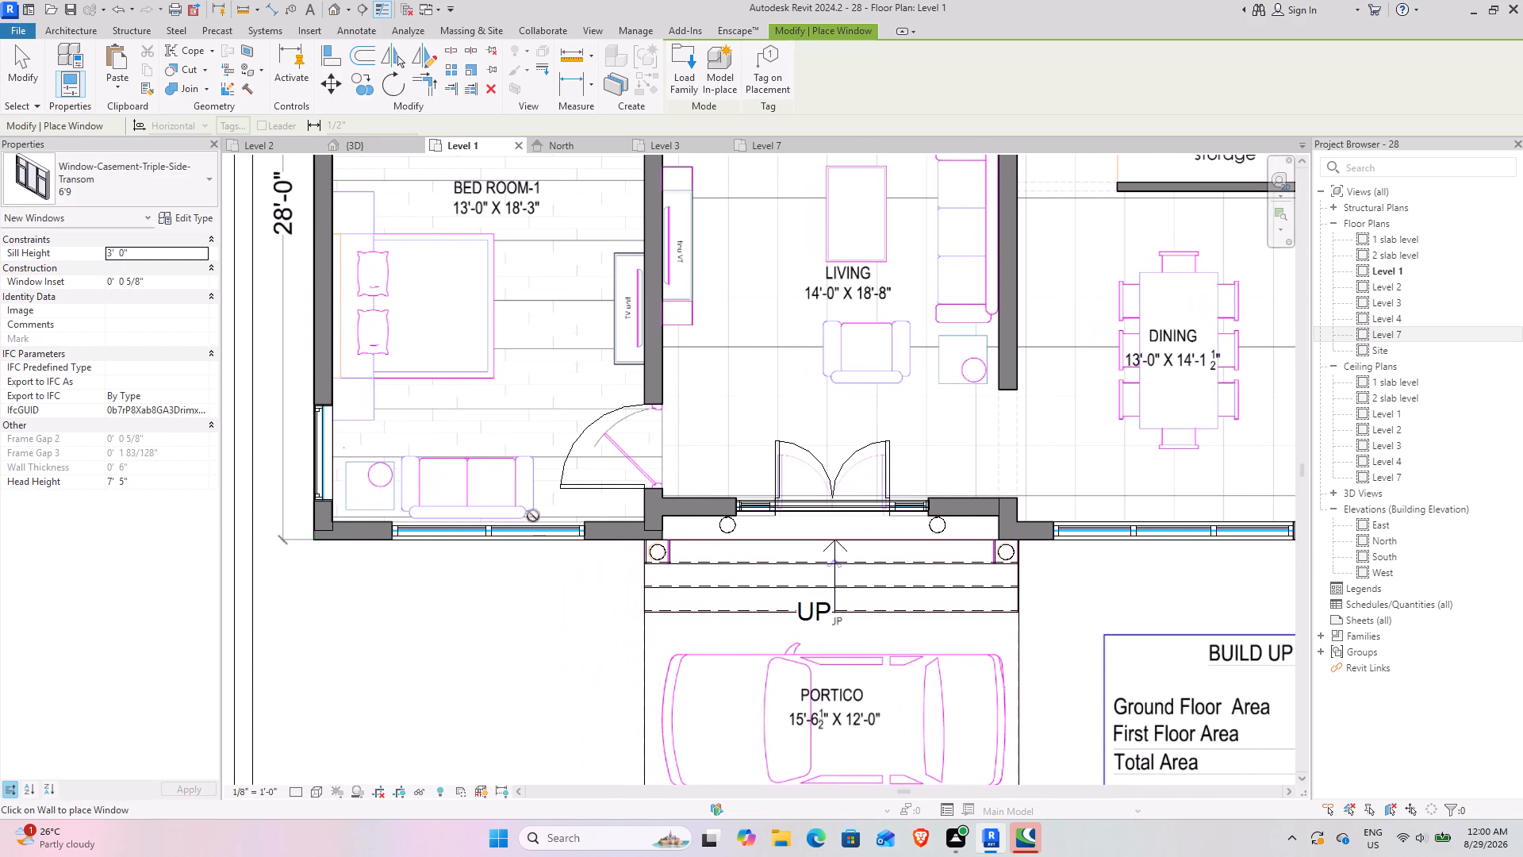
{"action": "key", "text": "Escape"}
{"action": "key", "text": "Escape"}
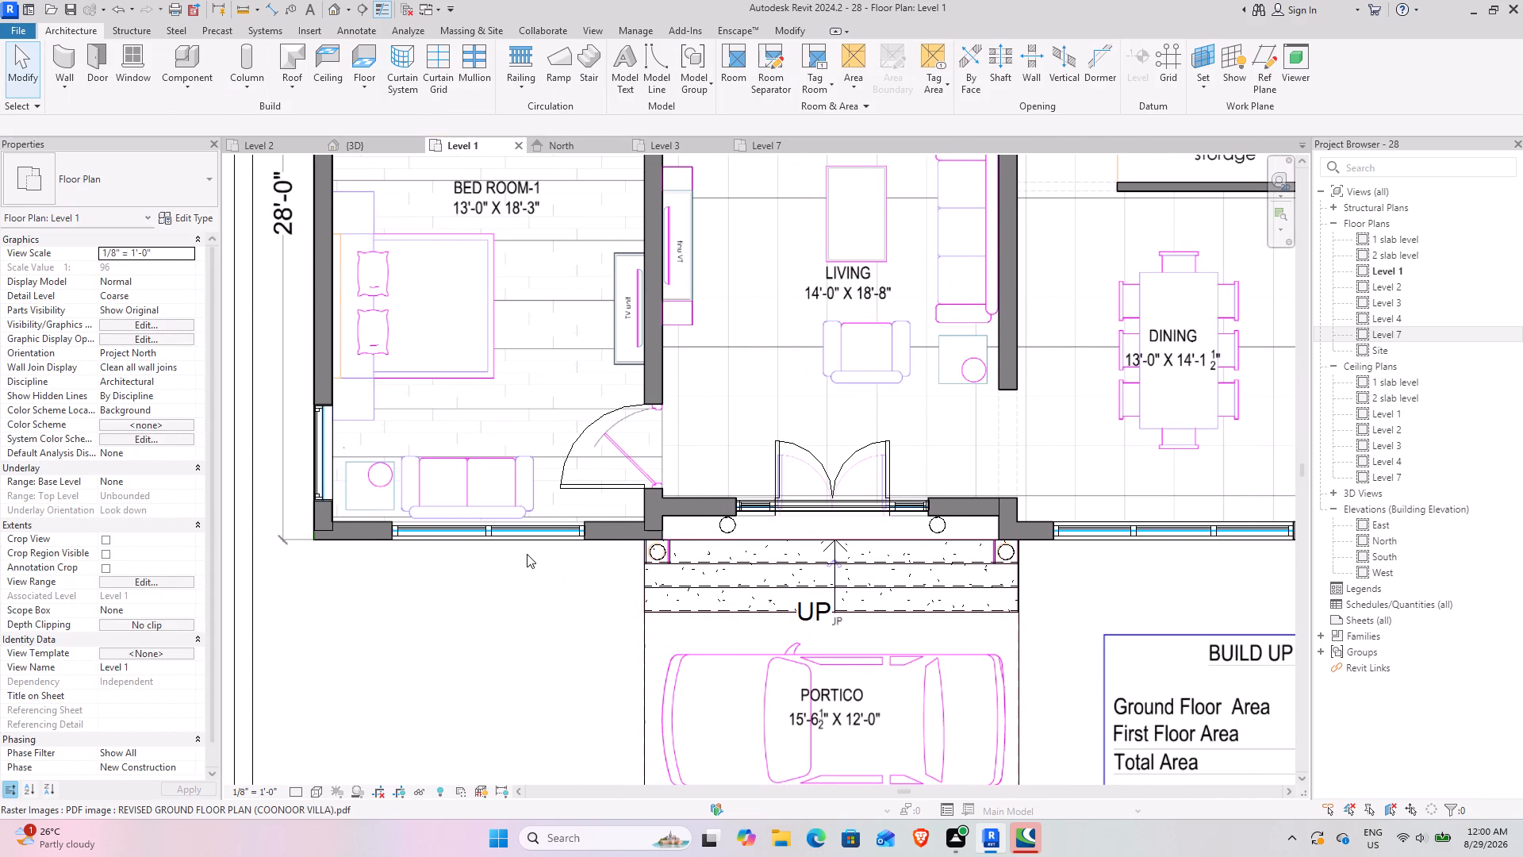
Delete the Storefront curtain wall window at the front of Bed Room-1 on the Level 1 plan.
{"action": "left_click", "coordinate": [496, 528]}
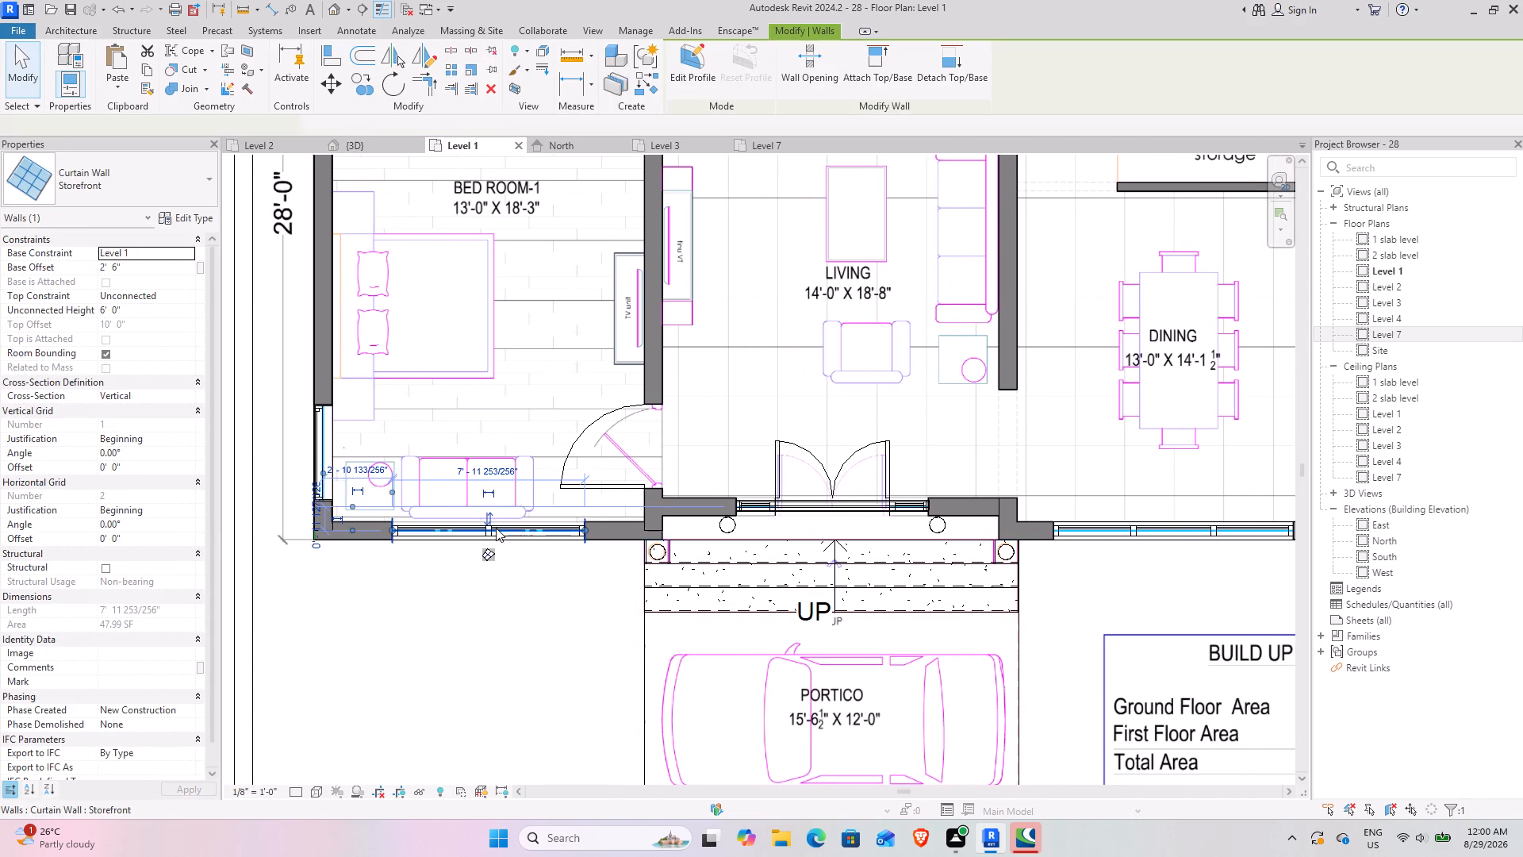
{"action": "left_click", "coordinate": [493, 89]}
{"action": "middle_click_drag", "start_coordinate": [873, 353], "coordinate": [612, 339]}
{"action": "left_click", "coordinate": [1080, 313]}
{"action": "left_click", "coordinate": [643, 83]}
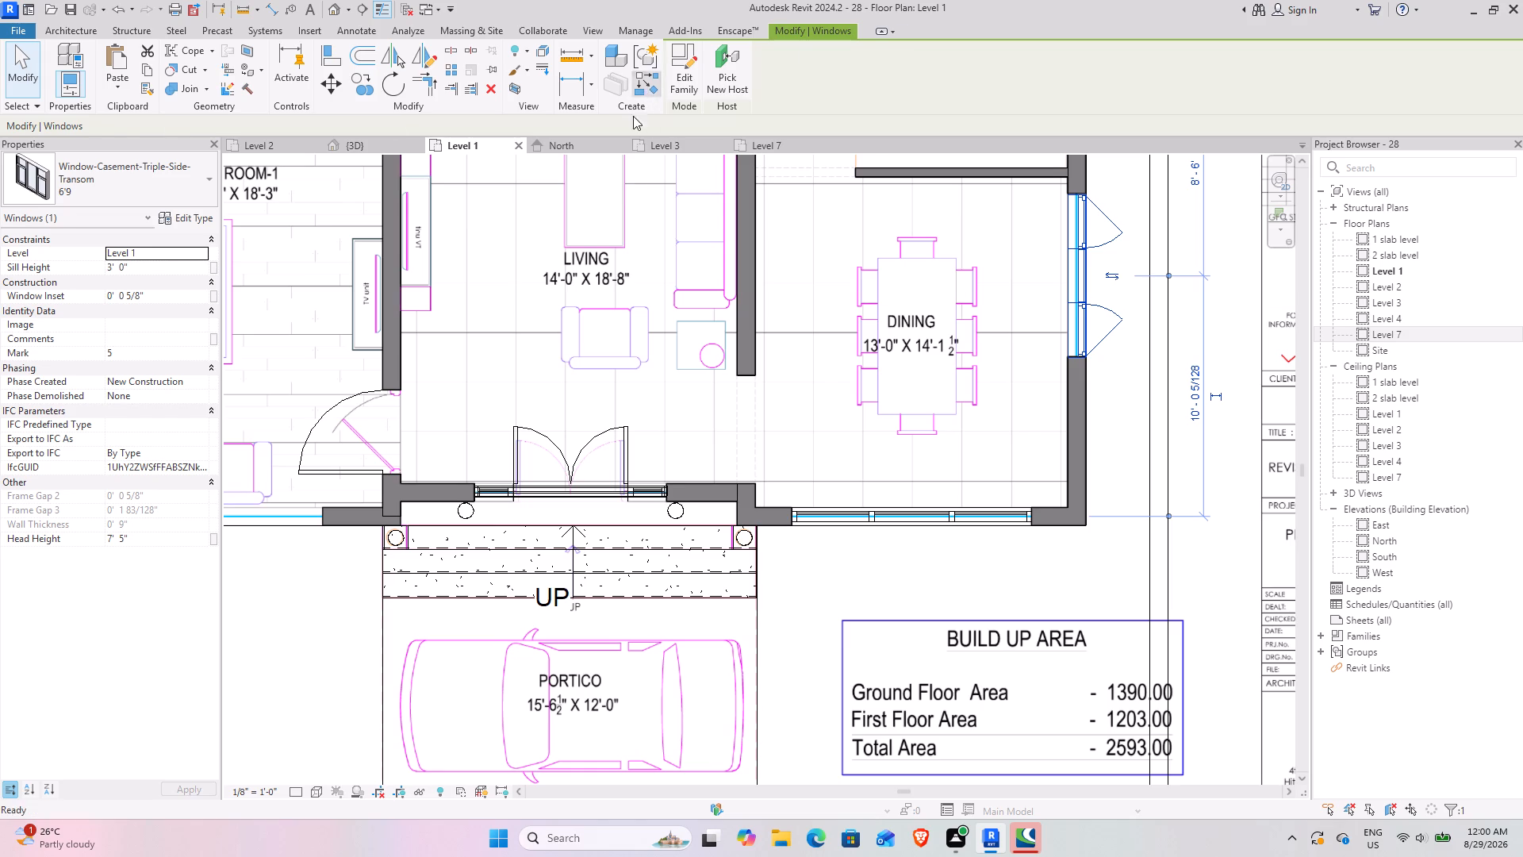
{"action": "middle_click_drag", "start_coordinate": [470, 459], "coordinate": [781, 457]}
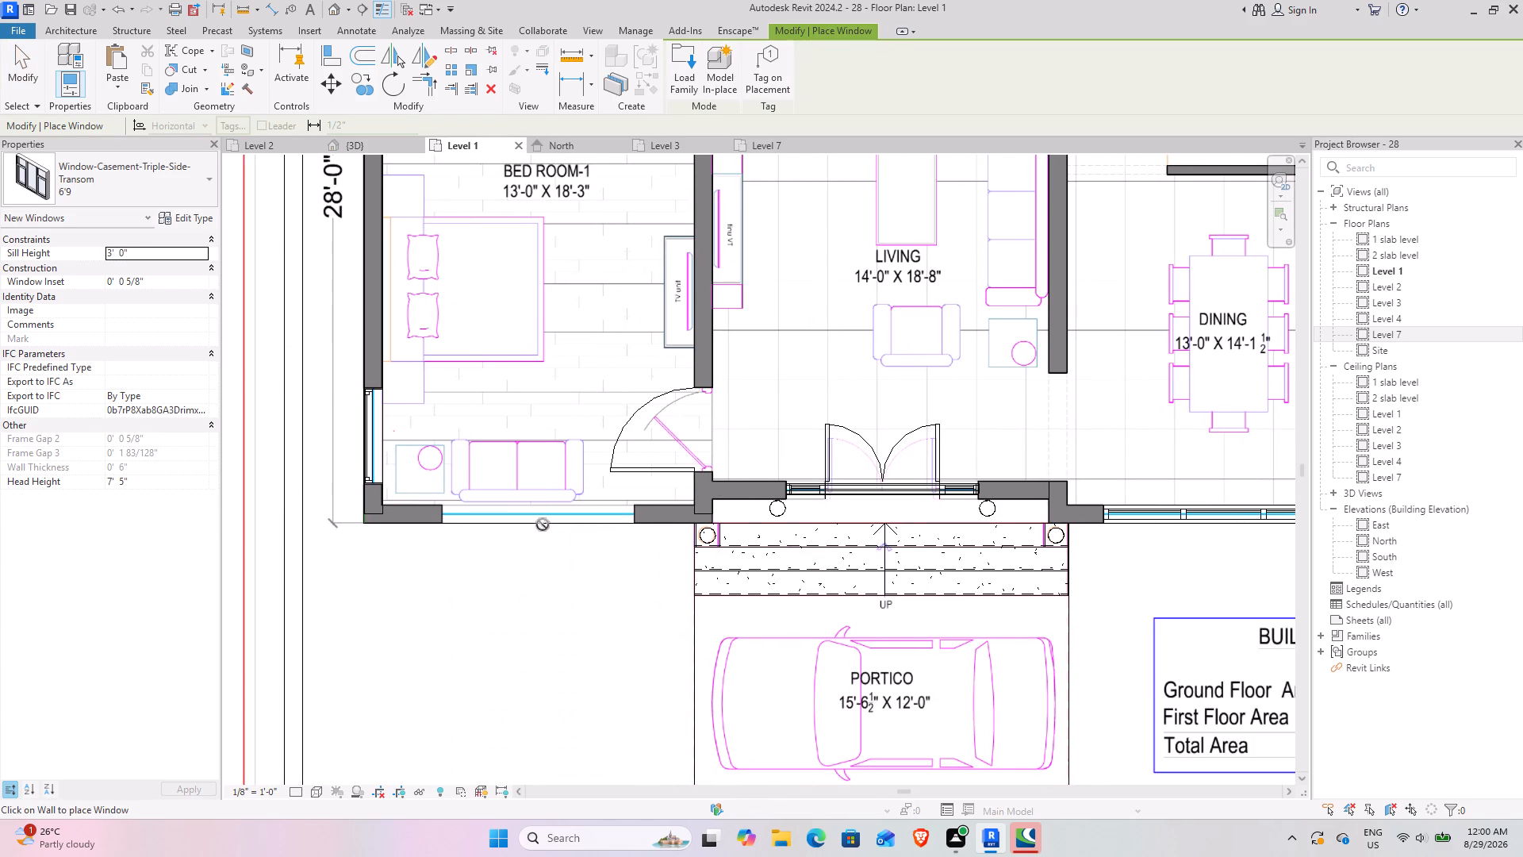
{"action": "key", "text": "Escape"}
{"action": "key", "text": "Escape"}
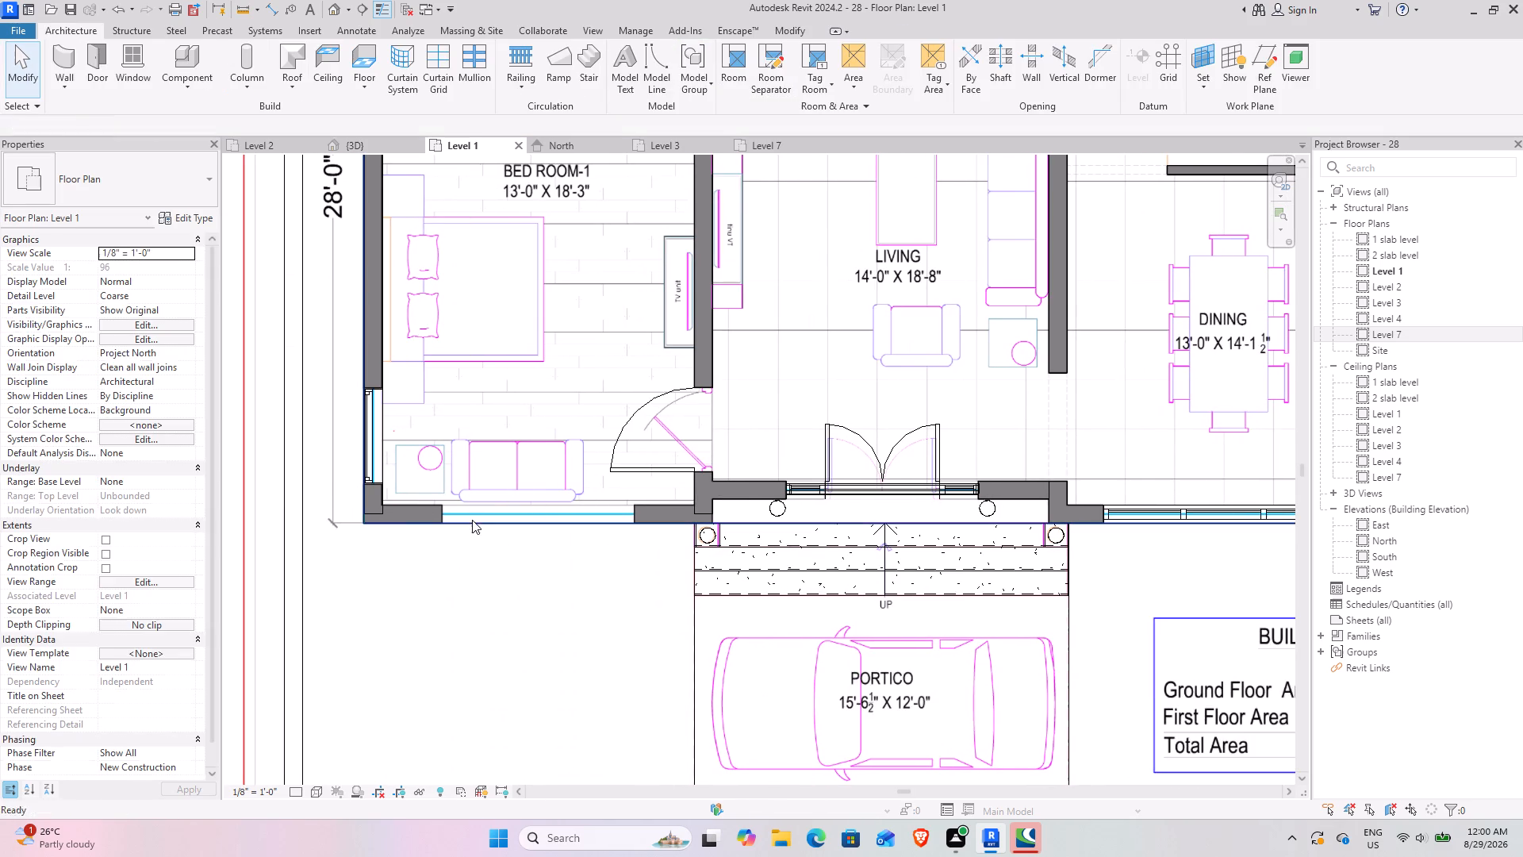
Examine the front side of Bed Room-1 on the Level 1 plan and in the 3D view.
{"action": "left_click", "coordinate": [470, 522]}
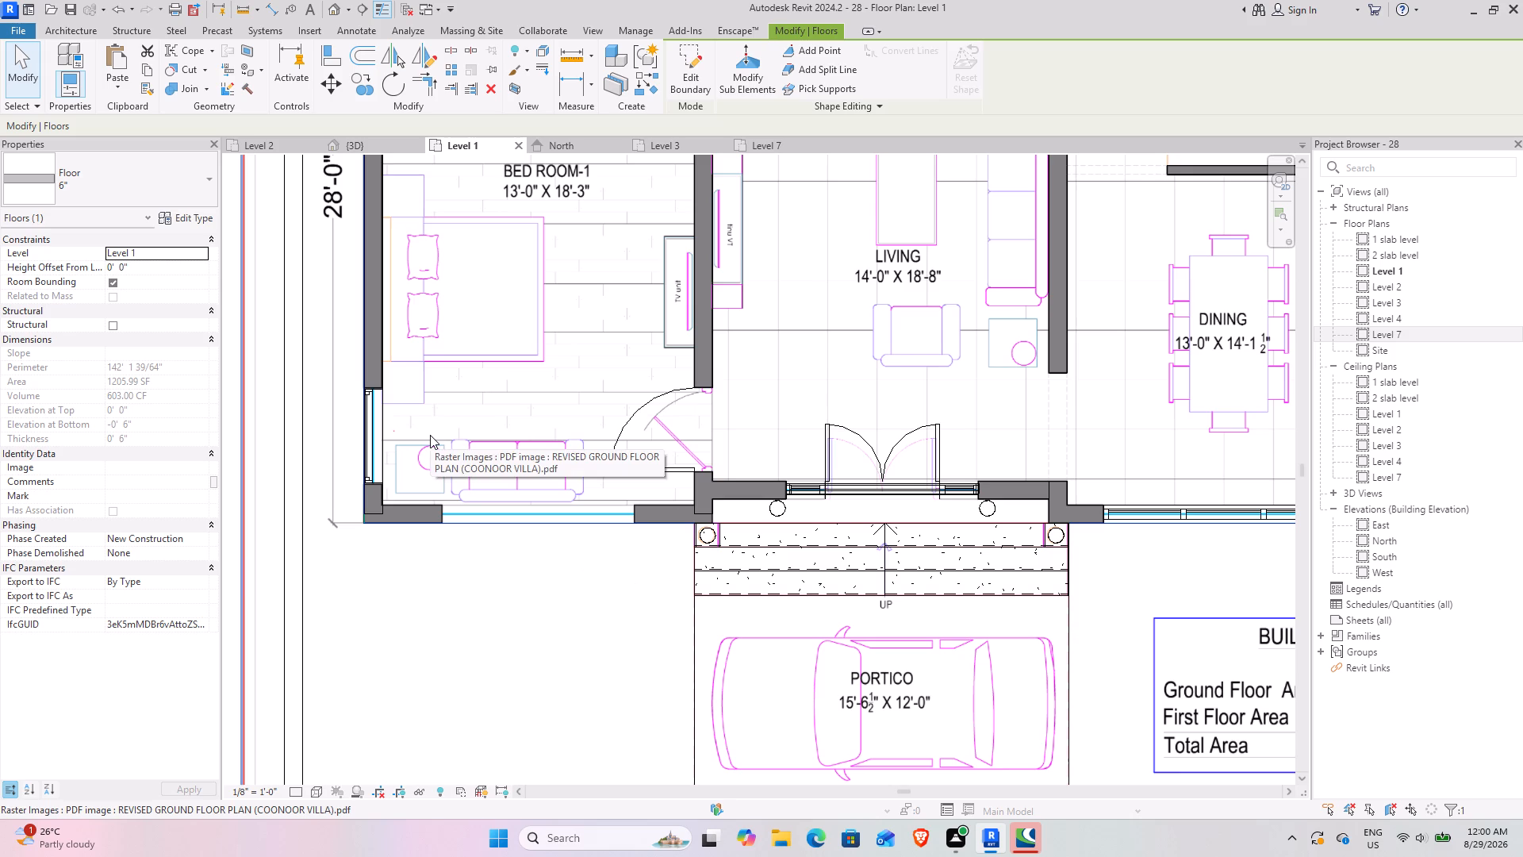
{"action": "scroll", "coordinate": [470, 471], "scroll_direction": "down", "scroll_amount": 6}
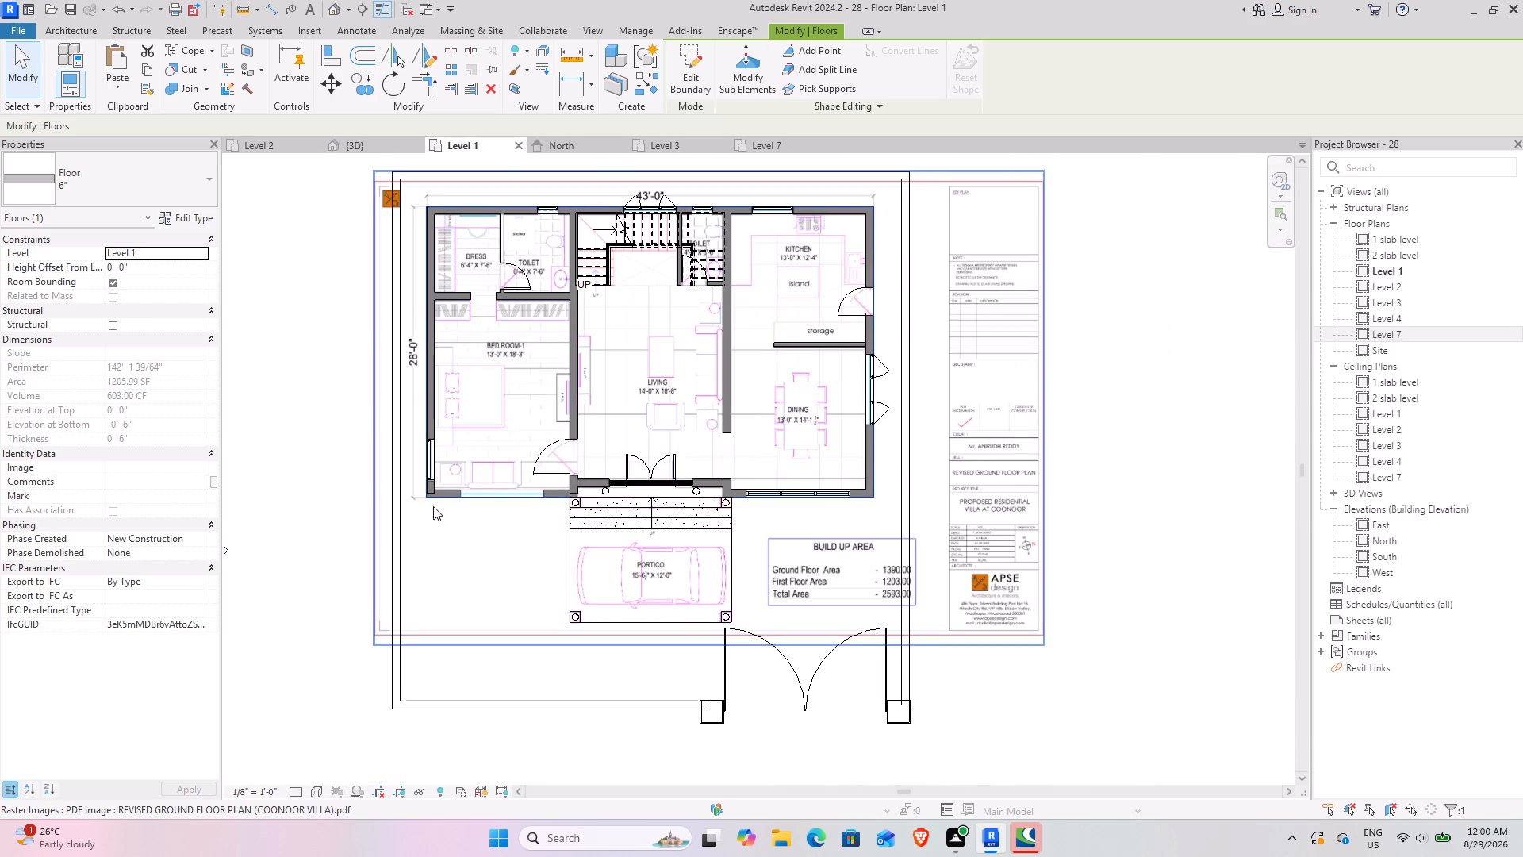
{"action": "scroll", "coordinate": [443, 487], "scroll_direction": "up", "scroll_amount": 11}
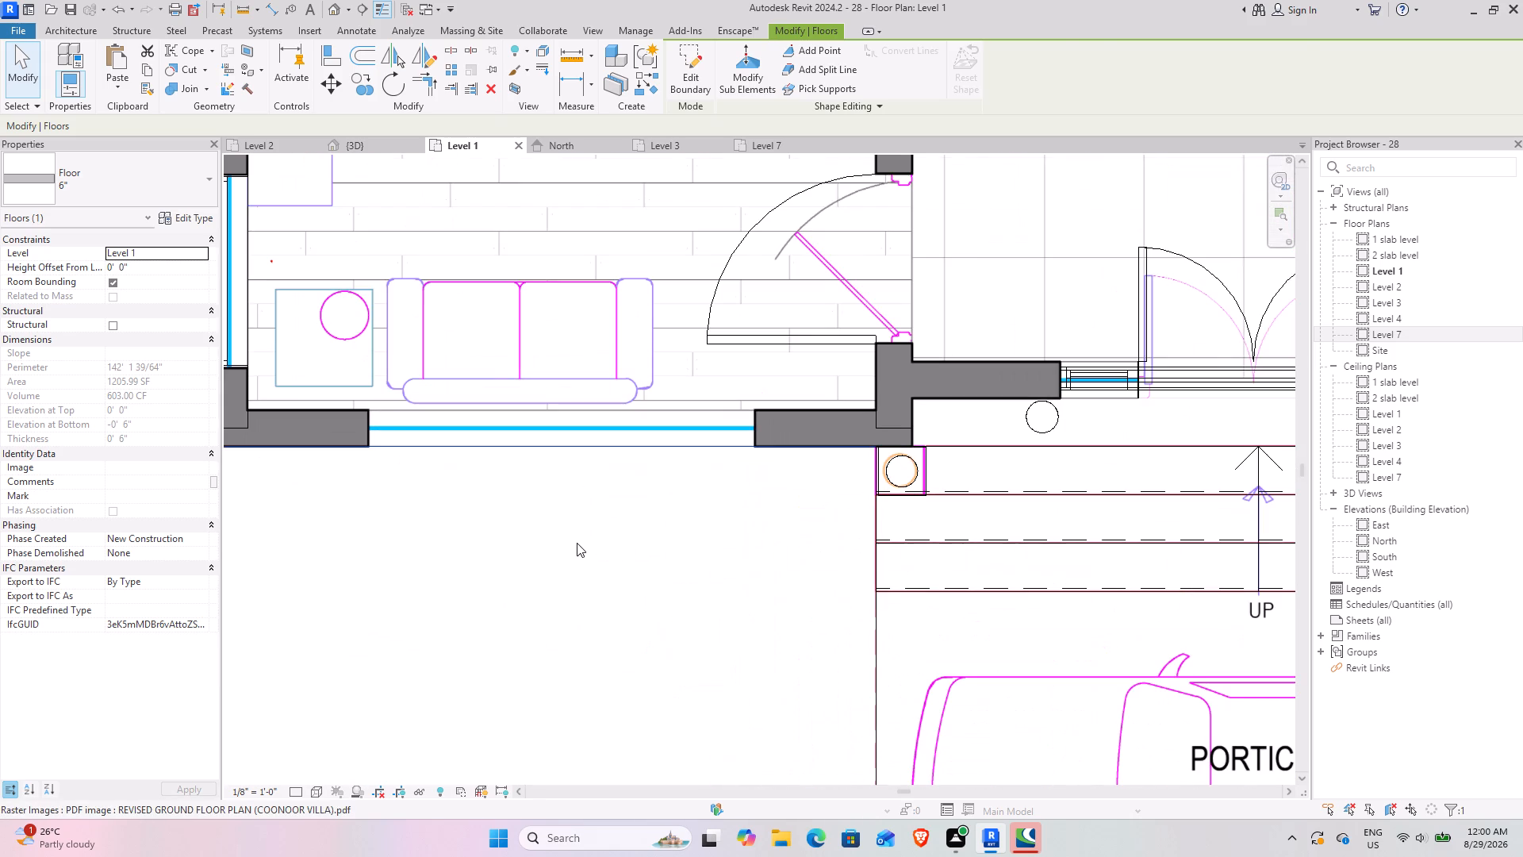
{"action": "key", "text": "Escape"}
{"action": "key", "text": "Escape"}
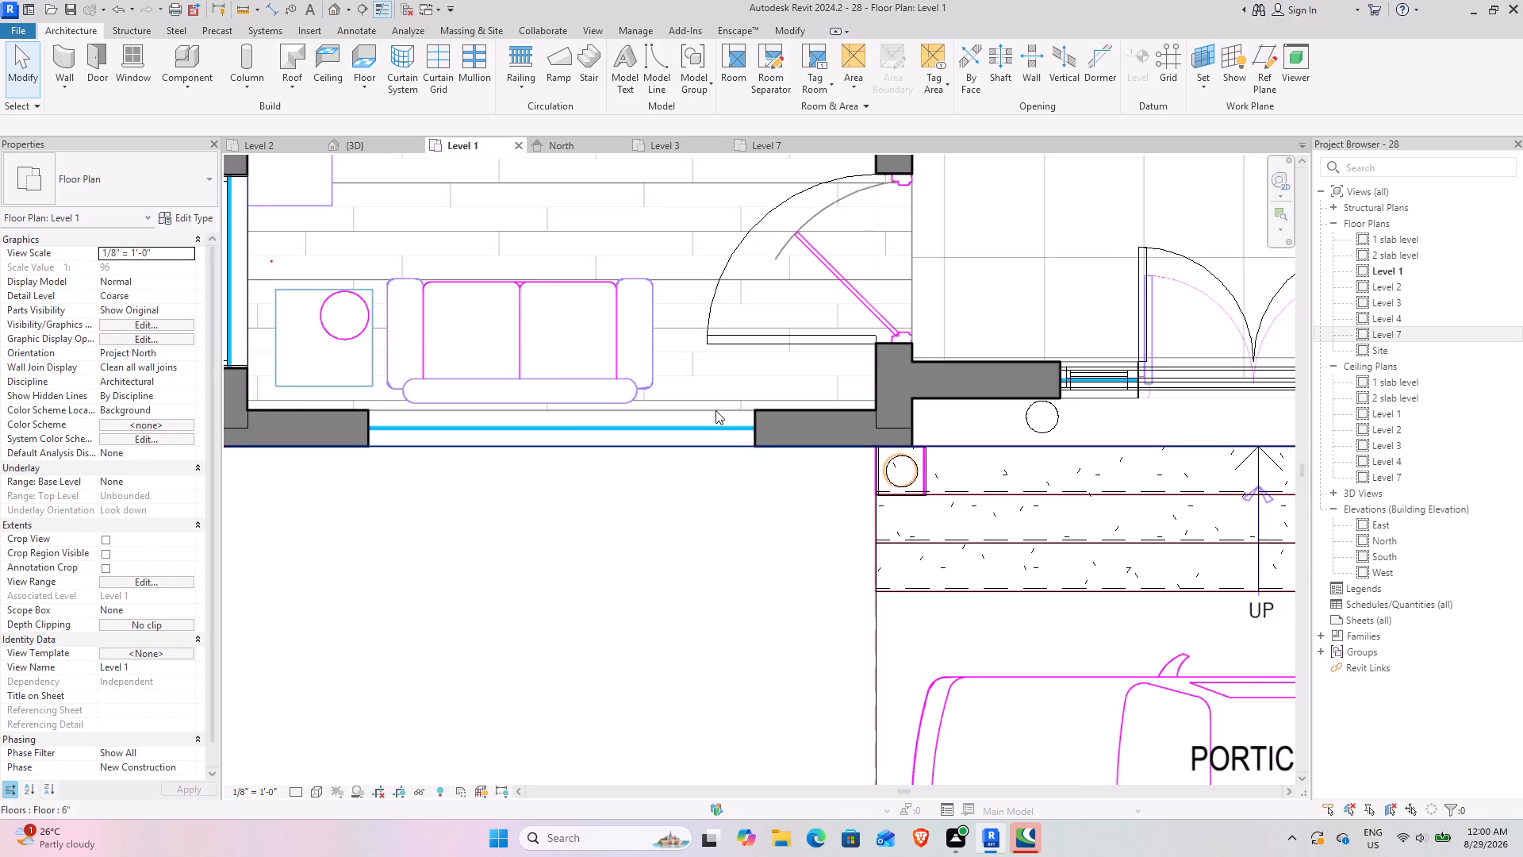
{"action": "scroll", "coordinate": [709, 401], "scroll_direction": "down", "scroll_amount": 4}
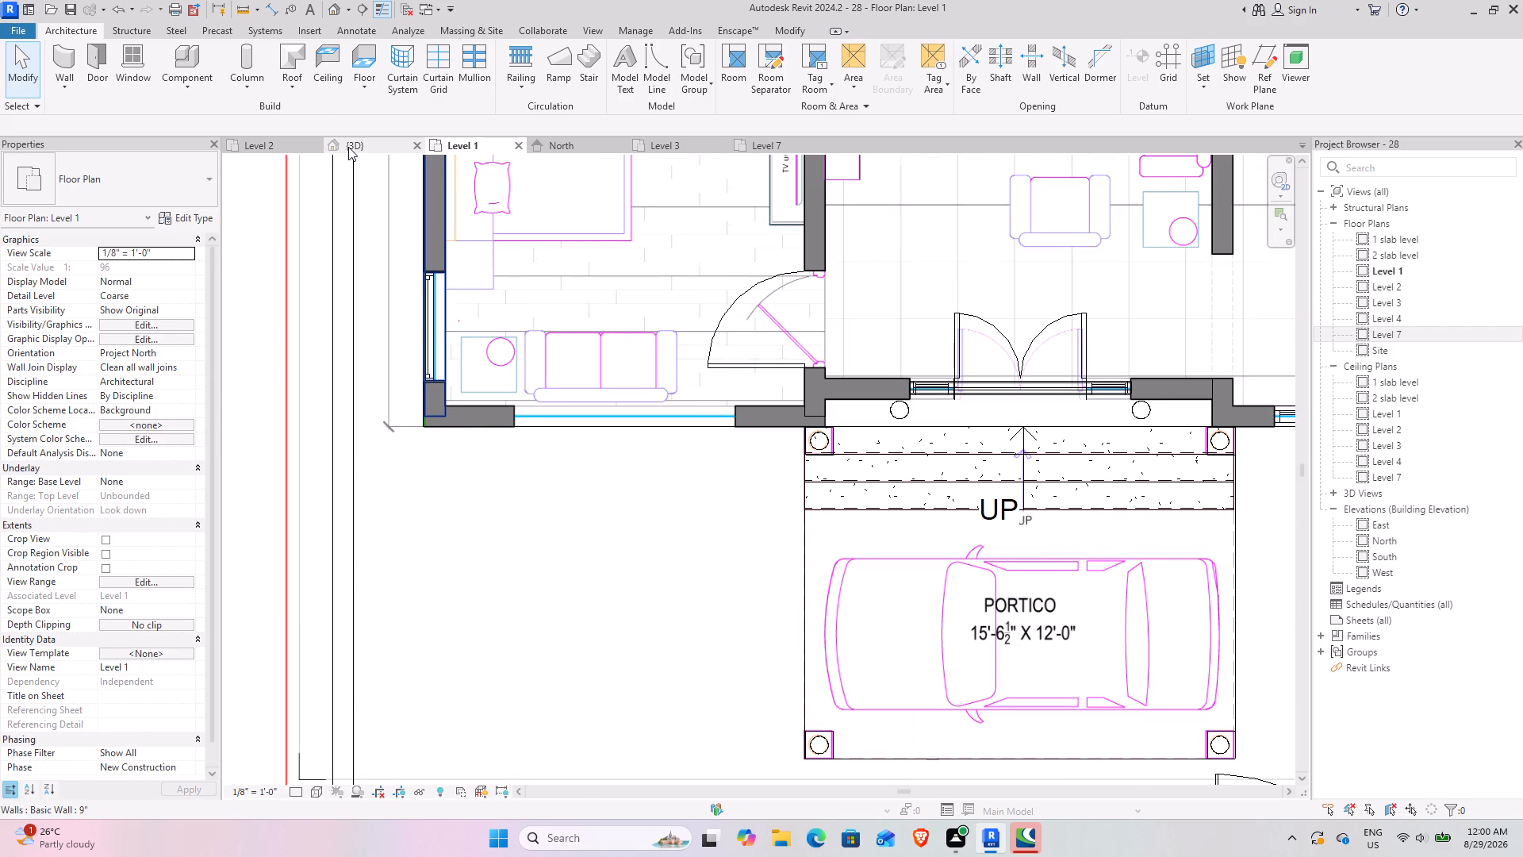
{"action": "left_click", "coordinate": [348, 147]}
{"action": "middle_click_drag", "start_coordinate": [382, 478], "coordinate": [483, 410], "text": "shift"}
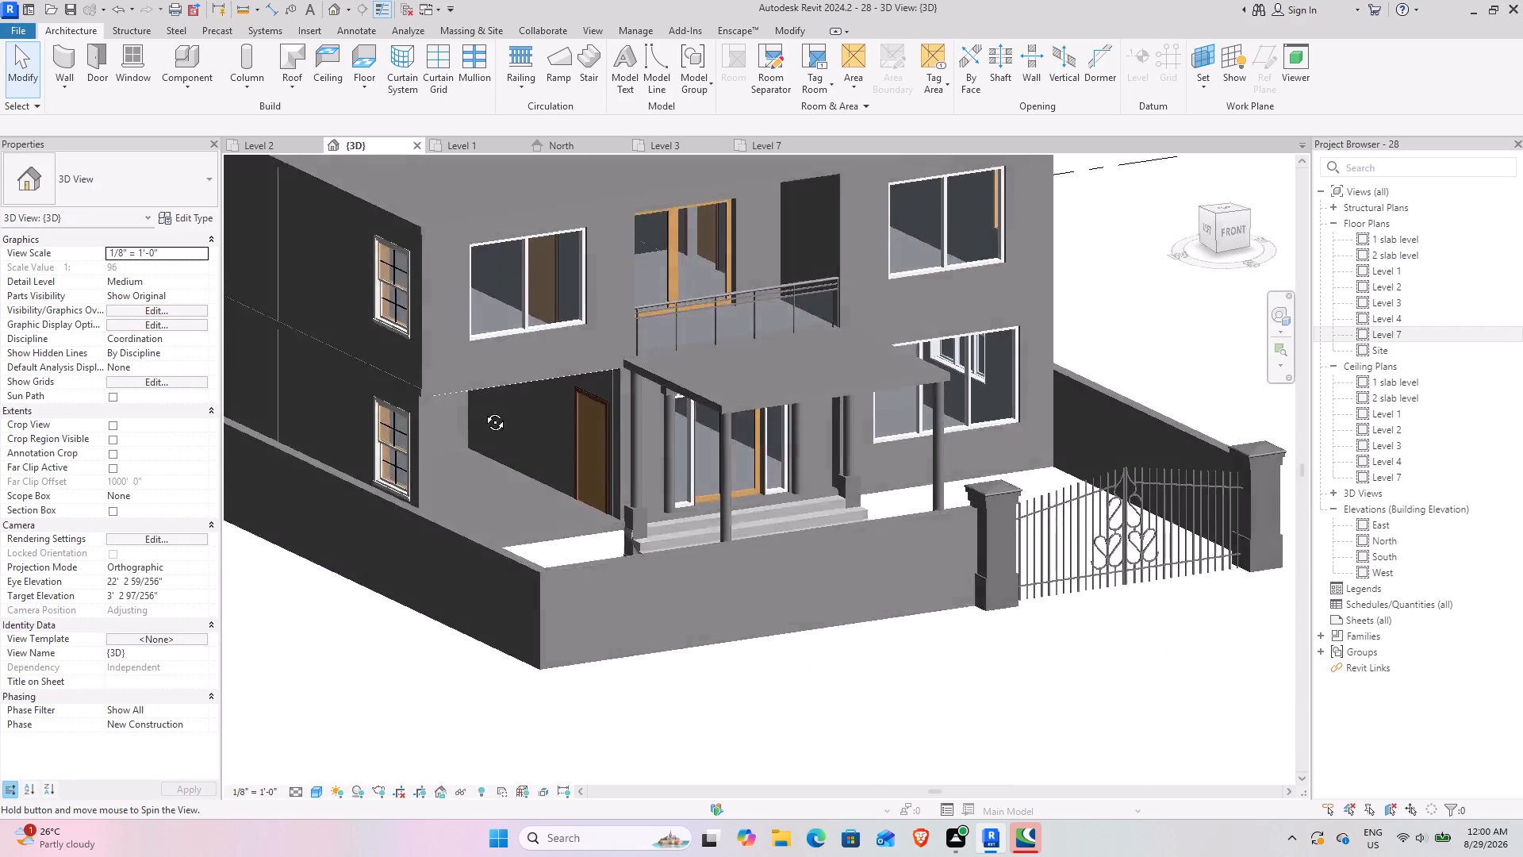
{"action": "middle_click_drag", "start_coordinate": [483, 410], "coordinate": [464, 436], "text": "shift"}
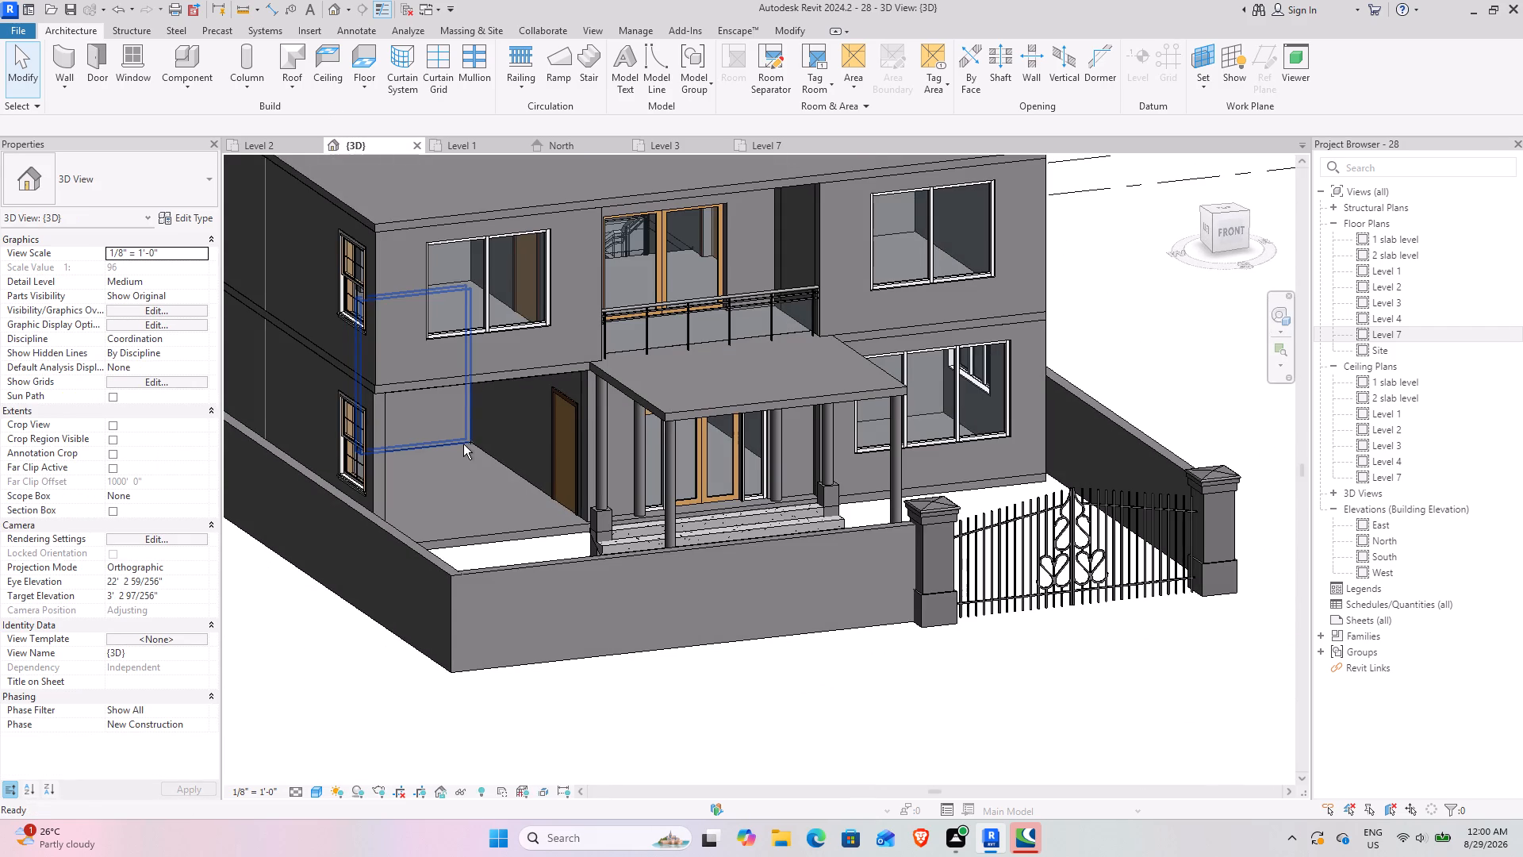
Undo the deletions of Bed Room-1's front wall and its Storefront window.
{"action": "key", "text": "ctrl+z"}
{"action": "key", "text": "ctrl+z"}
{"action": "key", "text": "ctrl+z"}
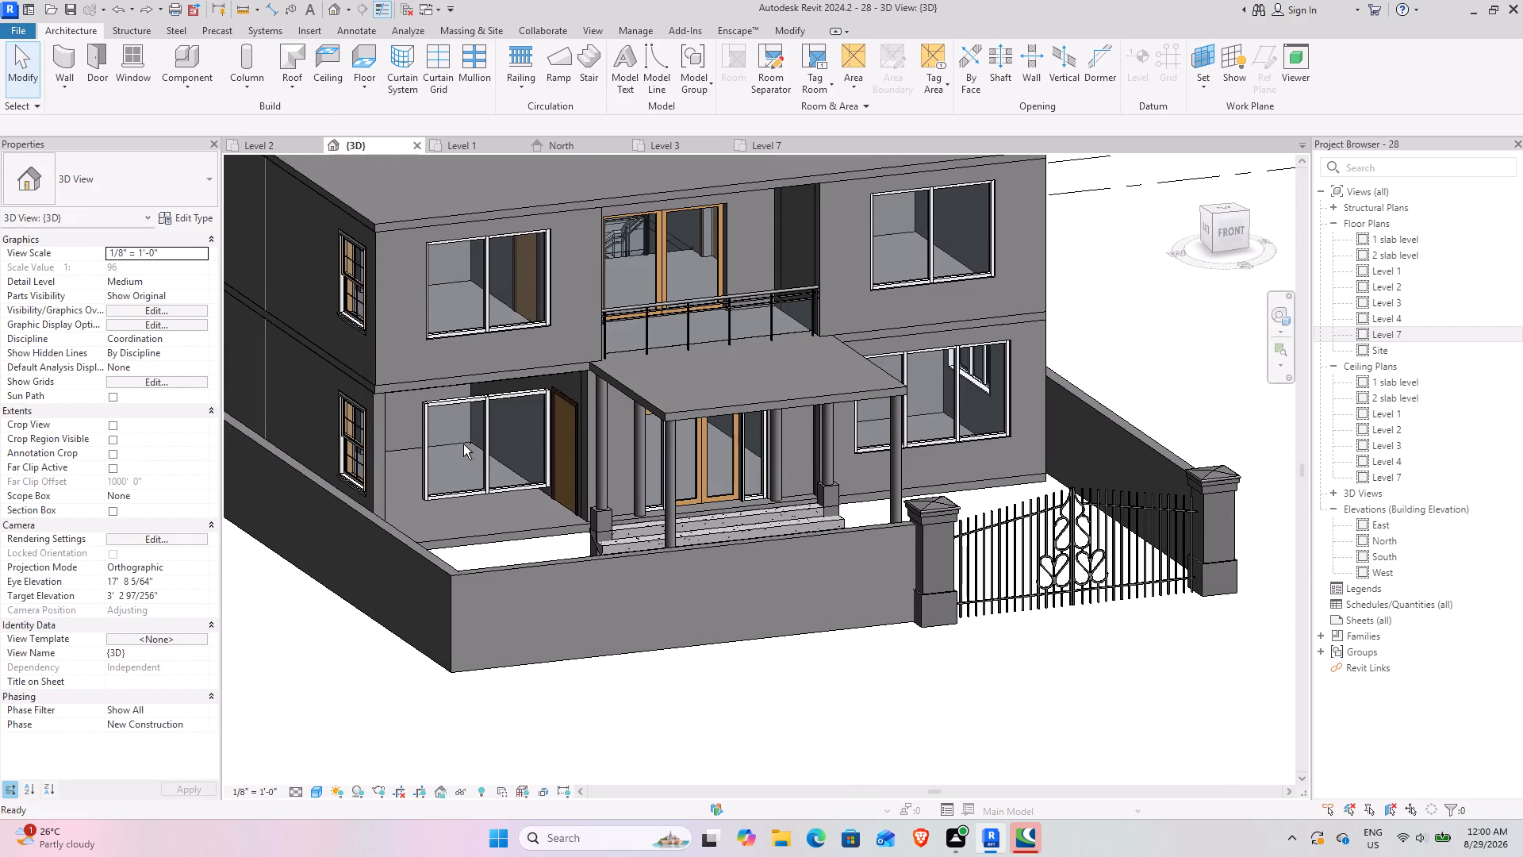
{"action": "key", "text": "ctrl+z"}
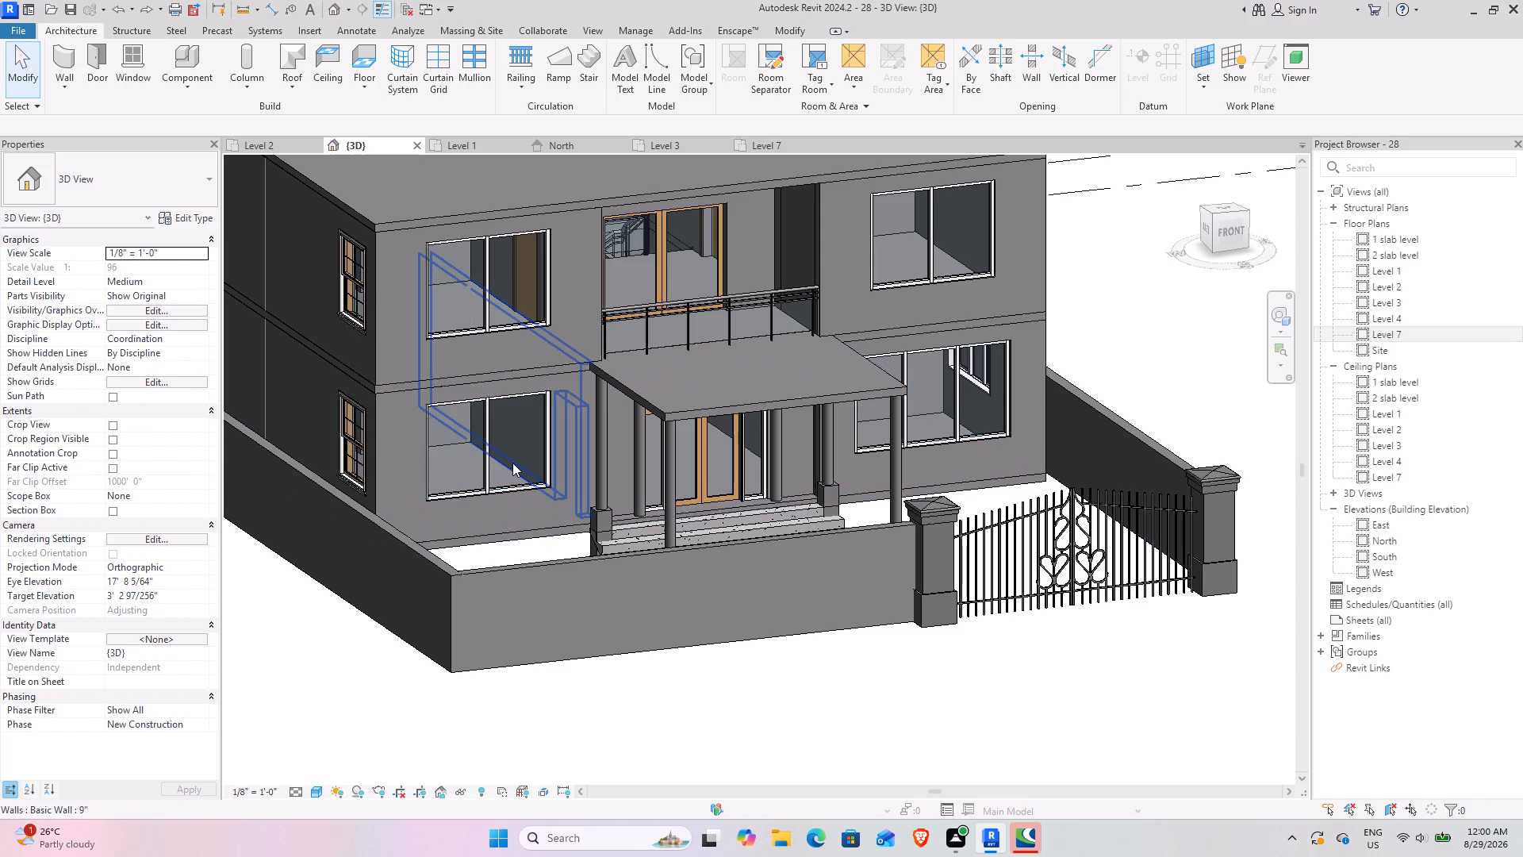
In the 3D view, delete only the ground-floor Storefront curtain wall window at the front of Bed Room-1.
{"action": "left_click", "coordinate": [494, 486]}
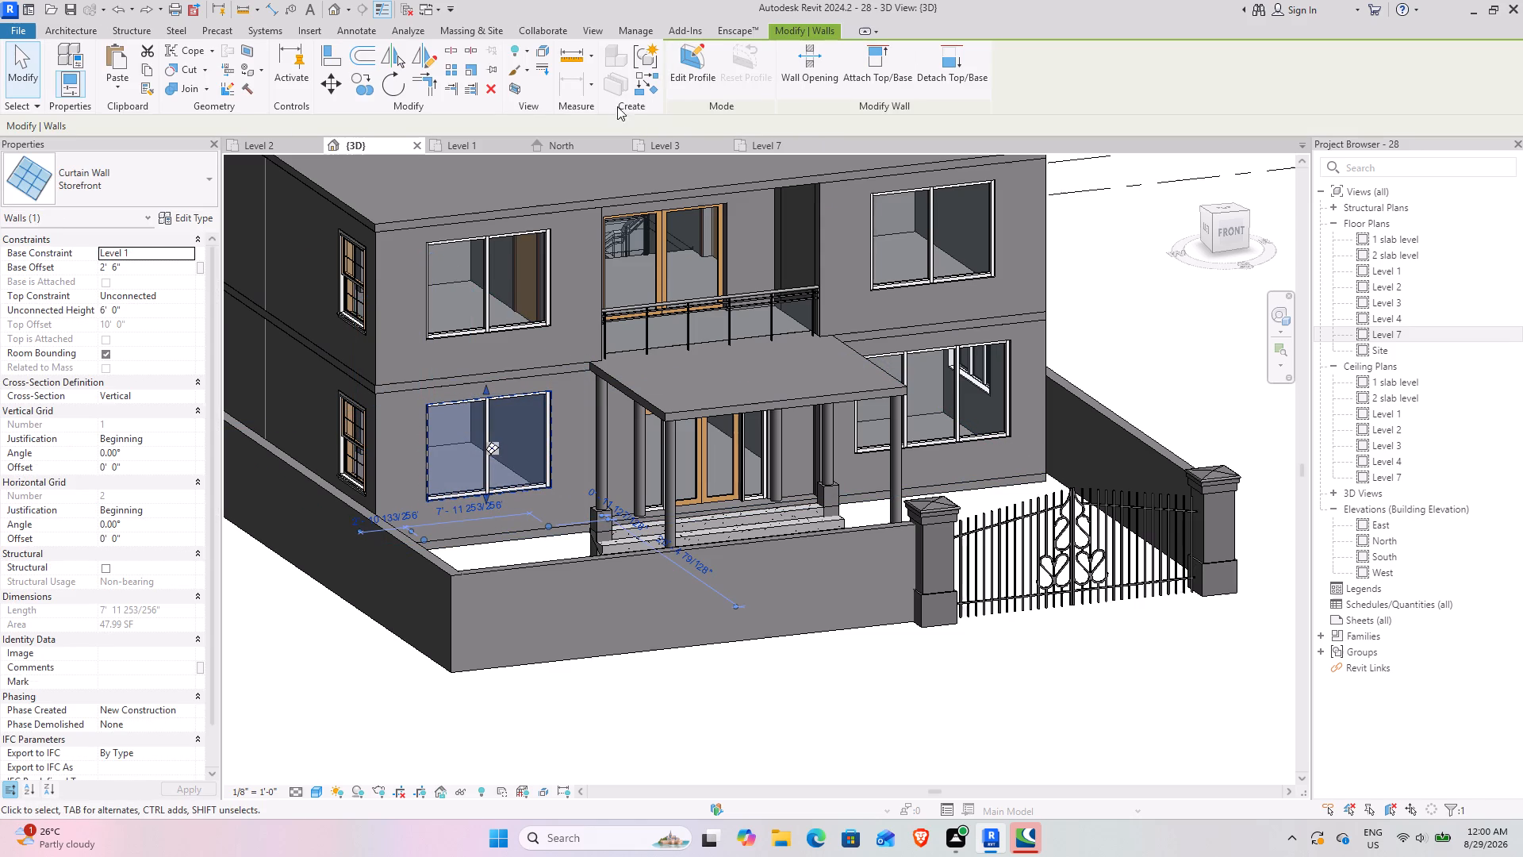
{"action": "left_click", "coordinate": [486, 90]}
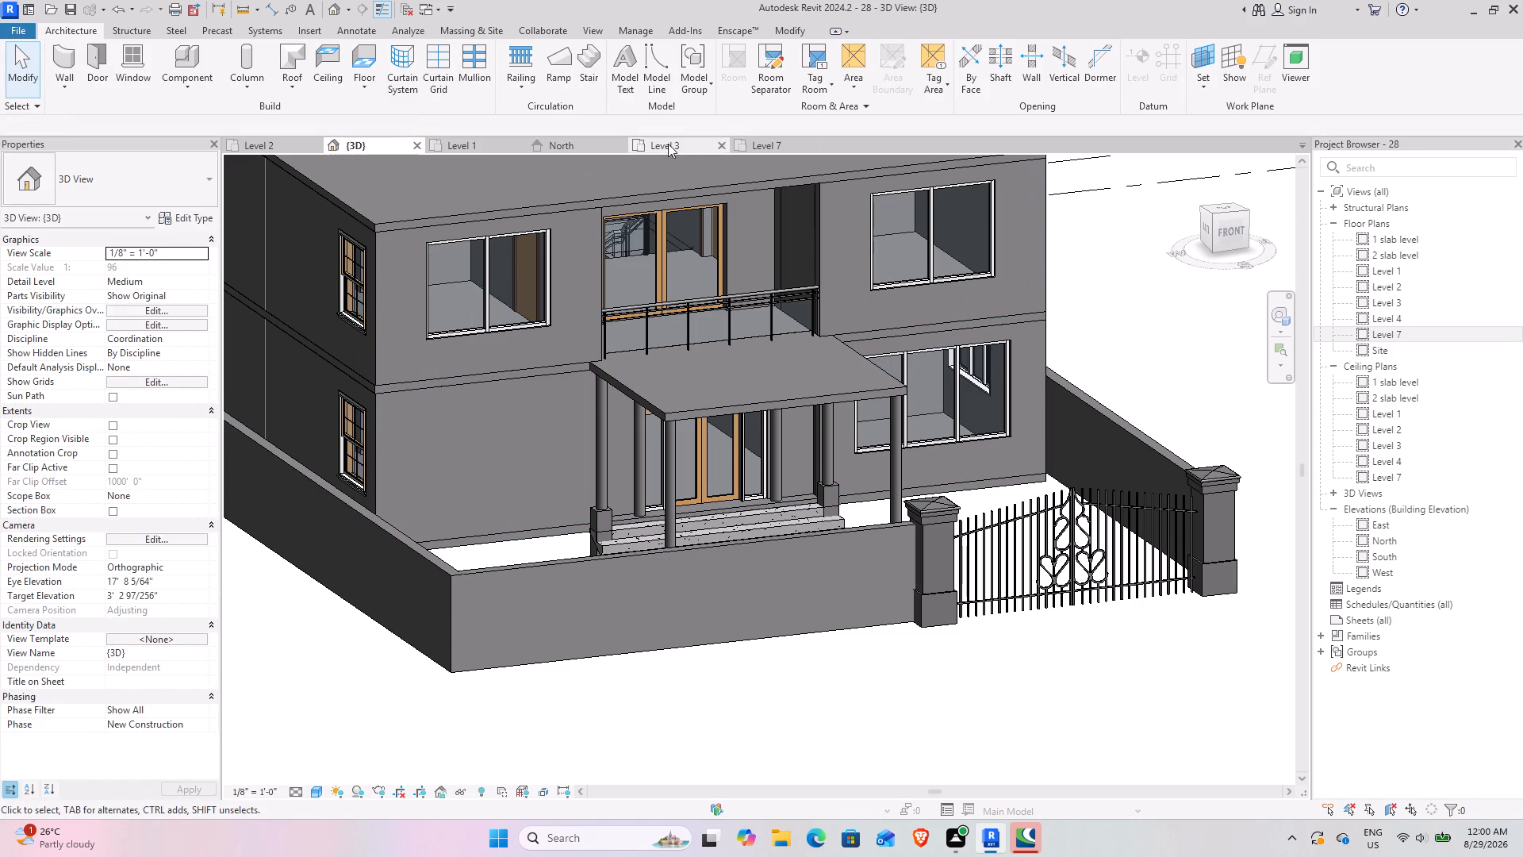
On the Level 1 plan, place a 6'9 triple casement window matching the dining room's side window, centred in Bed Room-1's front wall.
{"action": "left_click", "coordinate": [491, 145]}
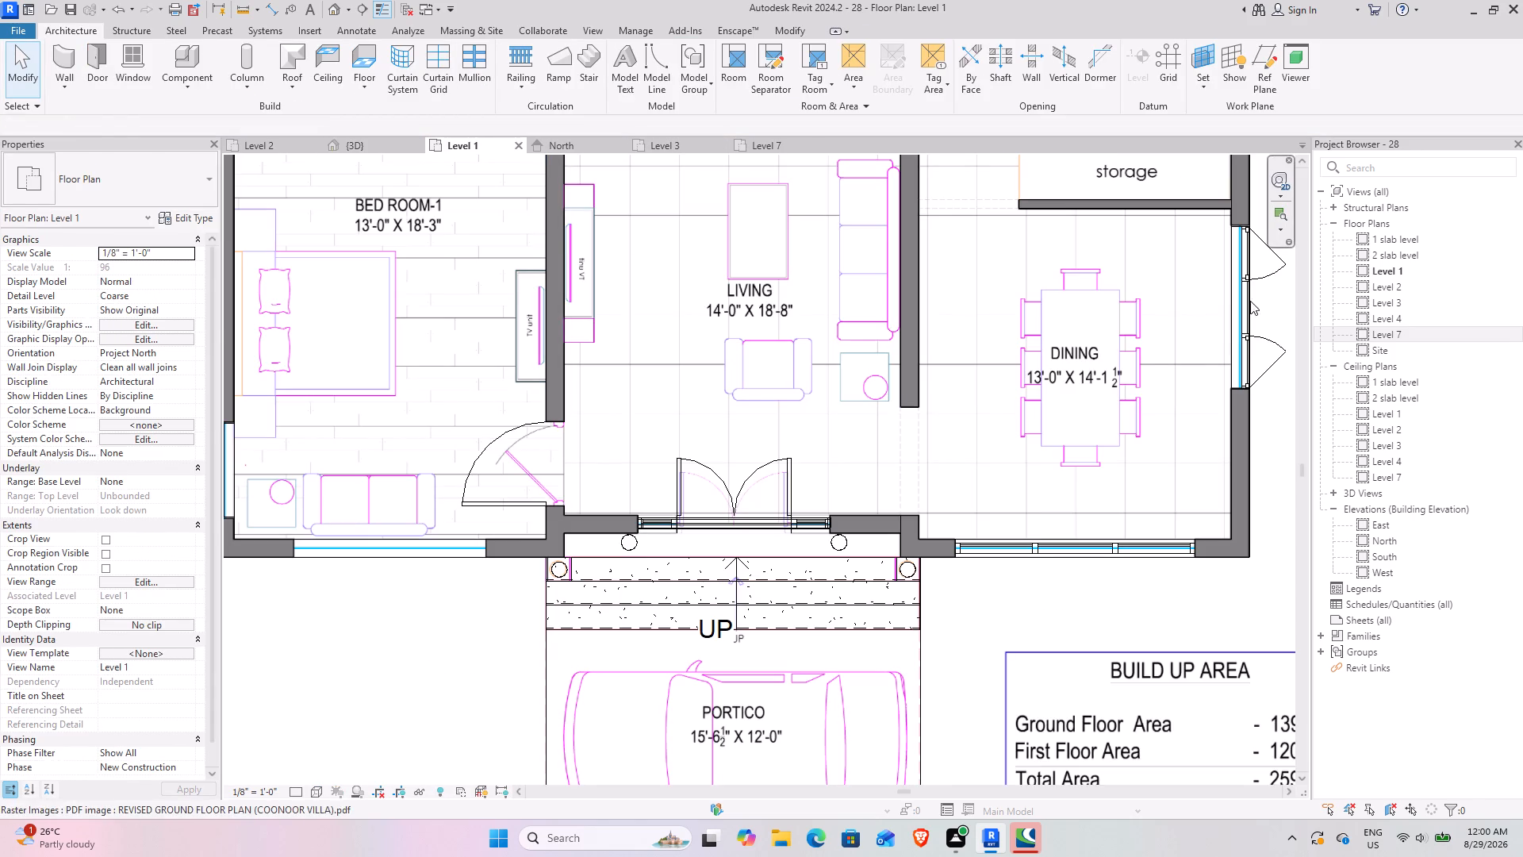
{"action": "left_click", "coordinate": [1250, 301]}
{"action": "left_click", "coordinate": [655, 80]}
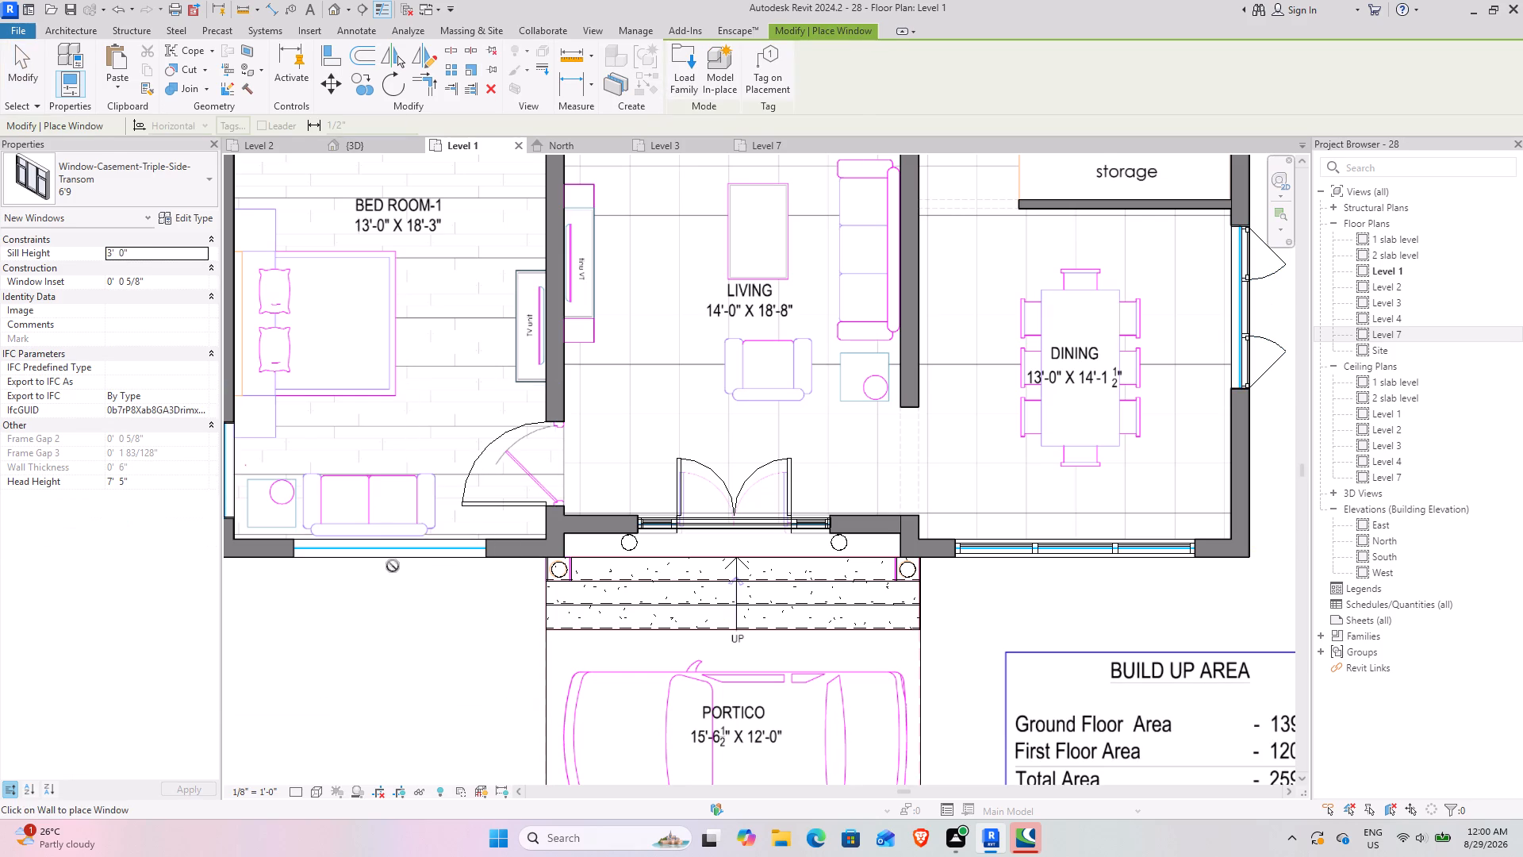
{"action": "scroll", "coordinate": [386, 557], "scroll_direction": "up", "scroll_amount": 5}
{"action": "middle_click_drag", "start_coordinate": [386, 557], "coordinate": [535, 555]}
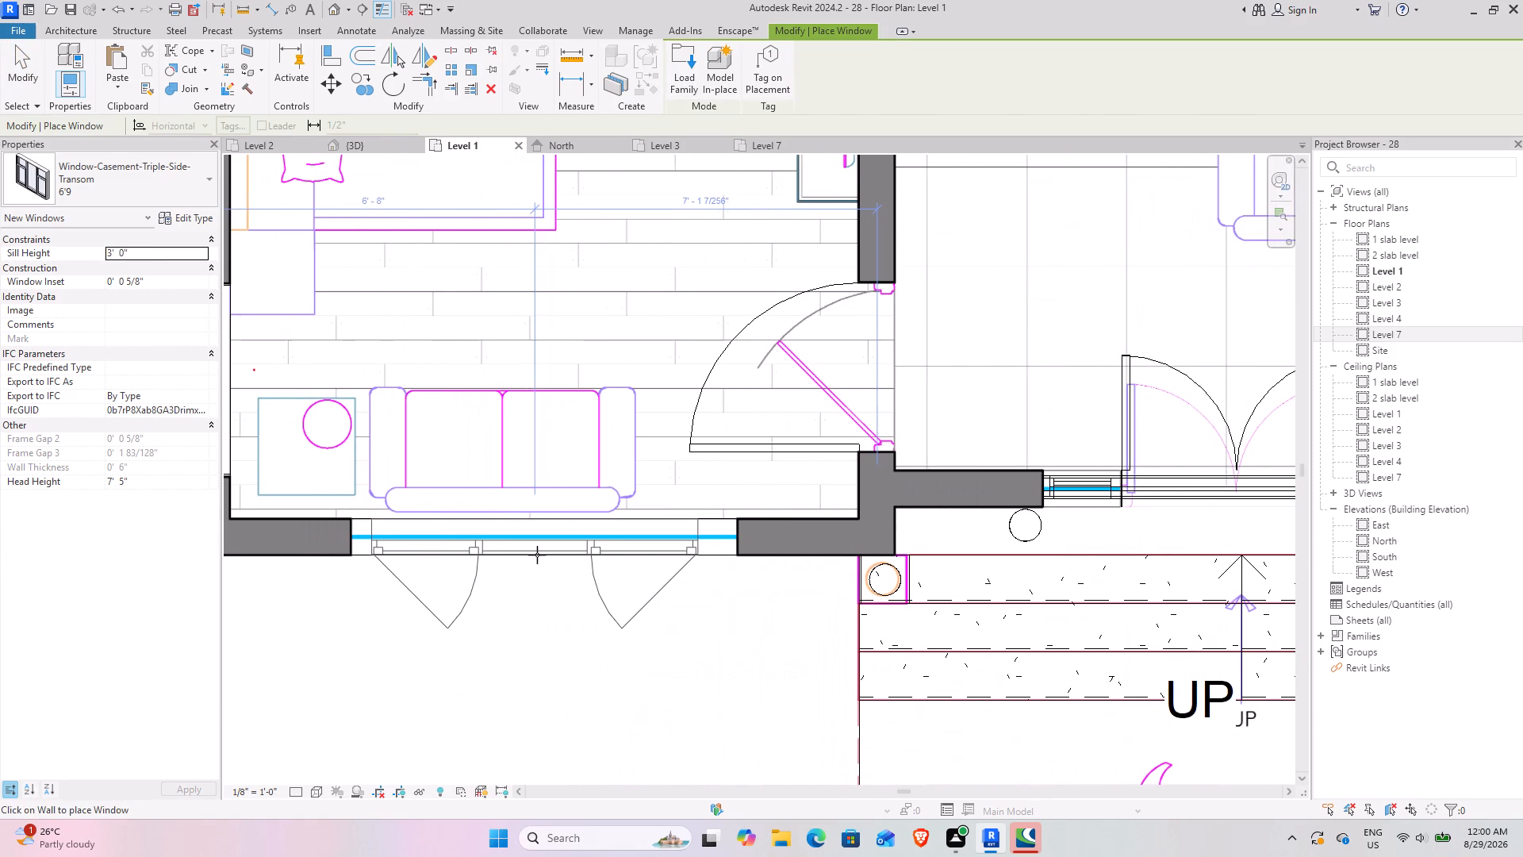
{"action": "left_click", "coordinate": [539, 555]}
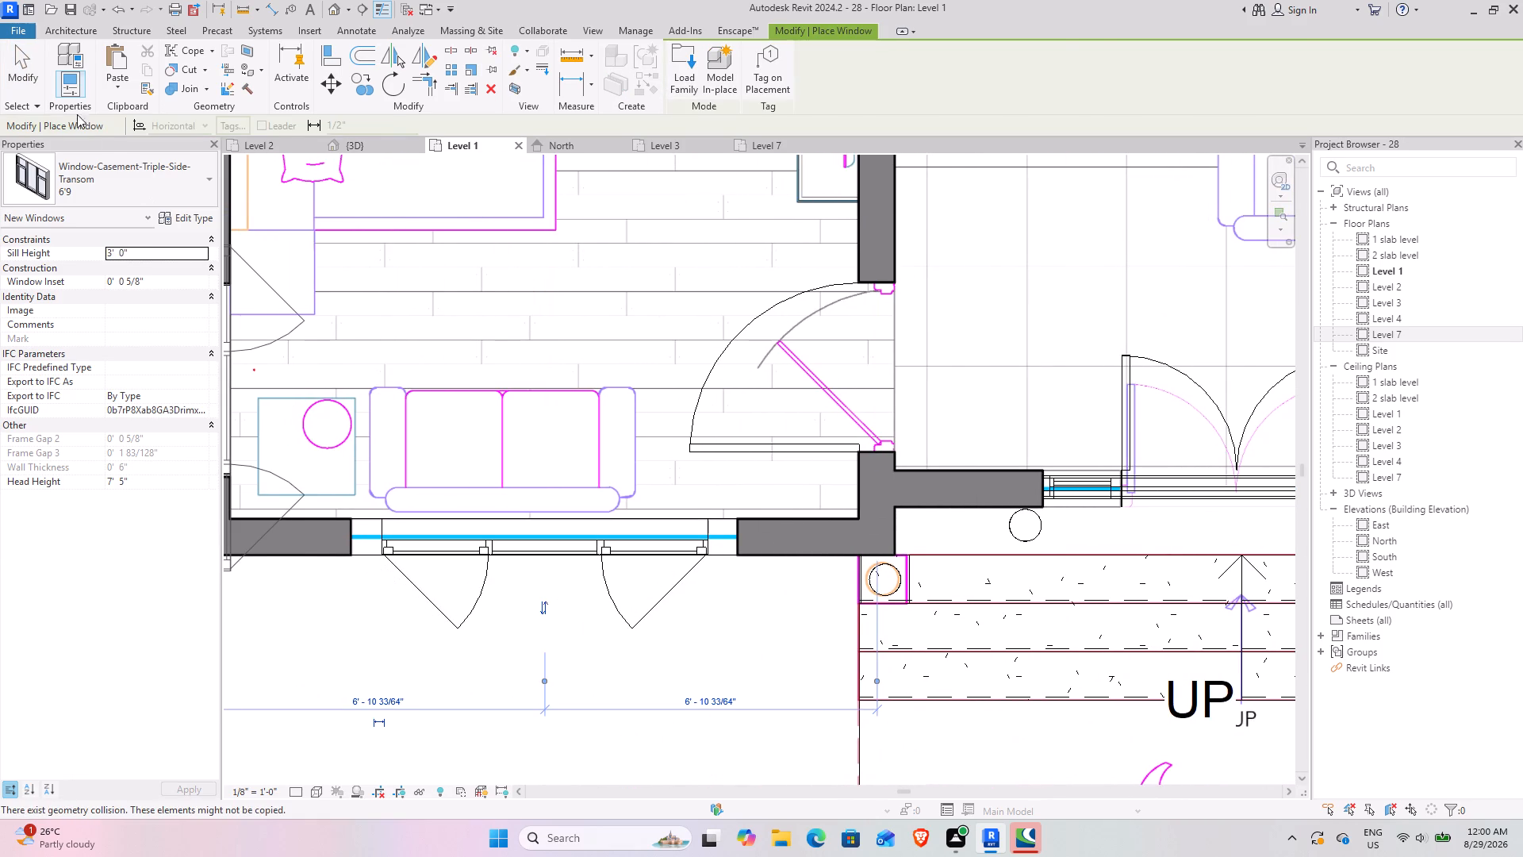
{"action": "left_click", "coordinate": [22, 47]}
Examine Bed Room-1's new front window and the whole villa with its compound wall from several angles in the 3D view.
{"action": "left_click", "coordinate": [355, 145]}
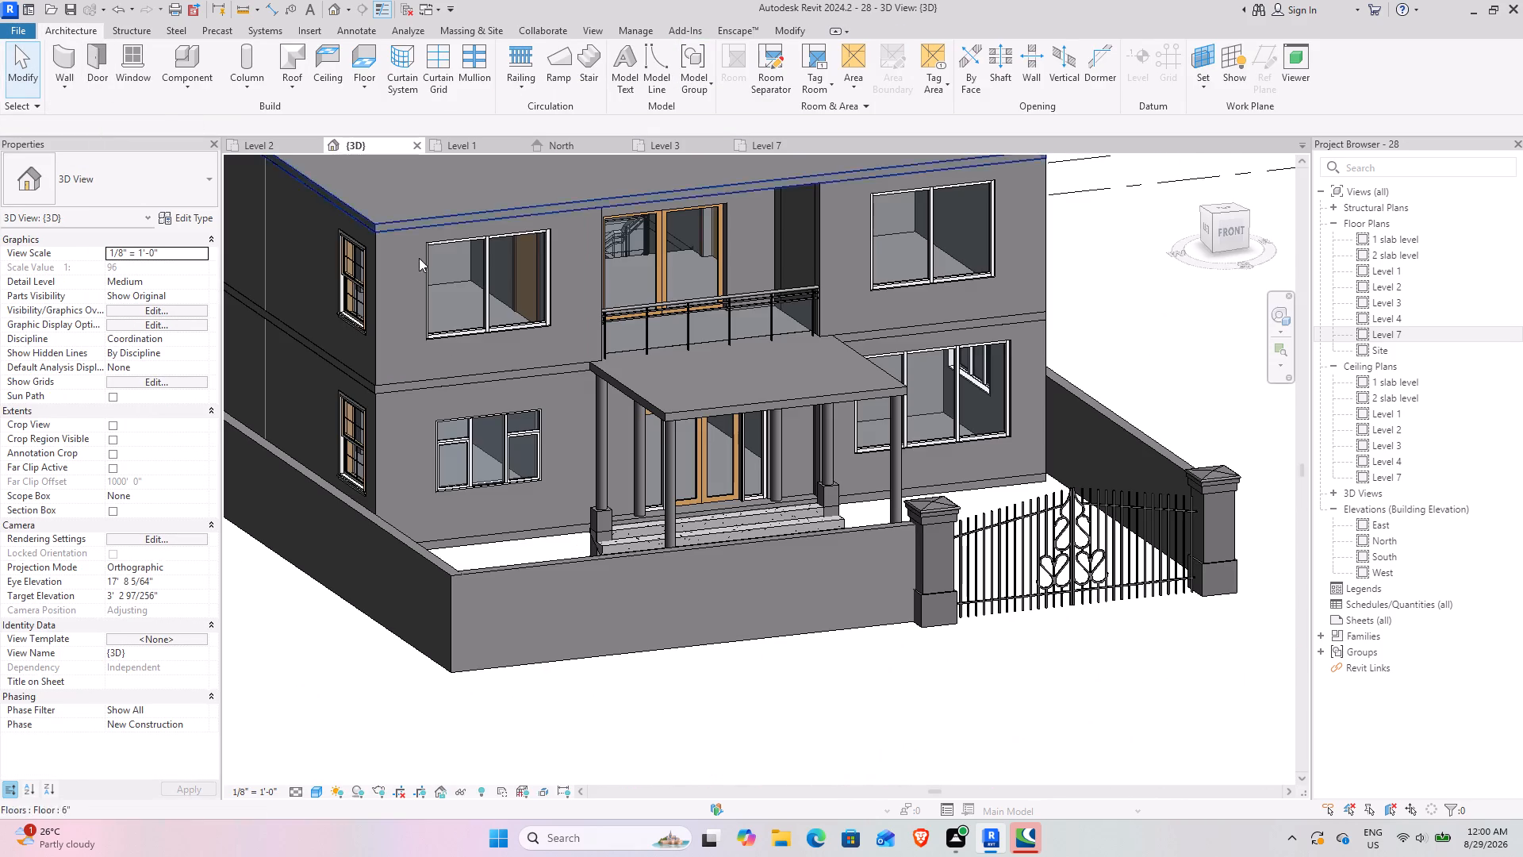
{"action": "left_click", "coordinate": [700, 723]}
{"action": "middle_click_drag", "start_coordinate": [697, 719], "coordinate": [662, 702], "text": "shift"}
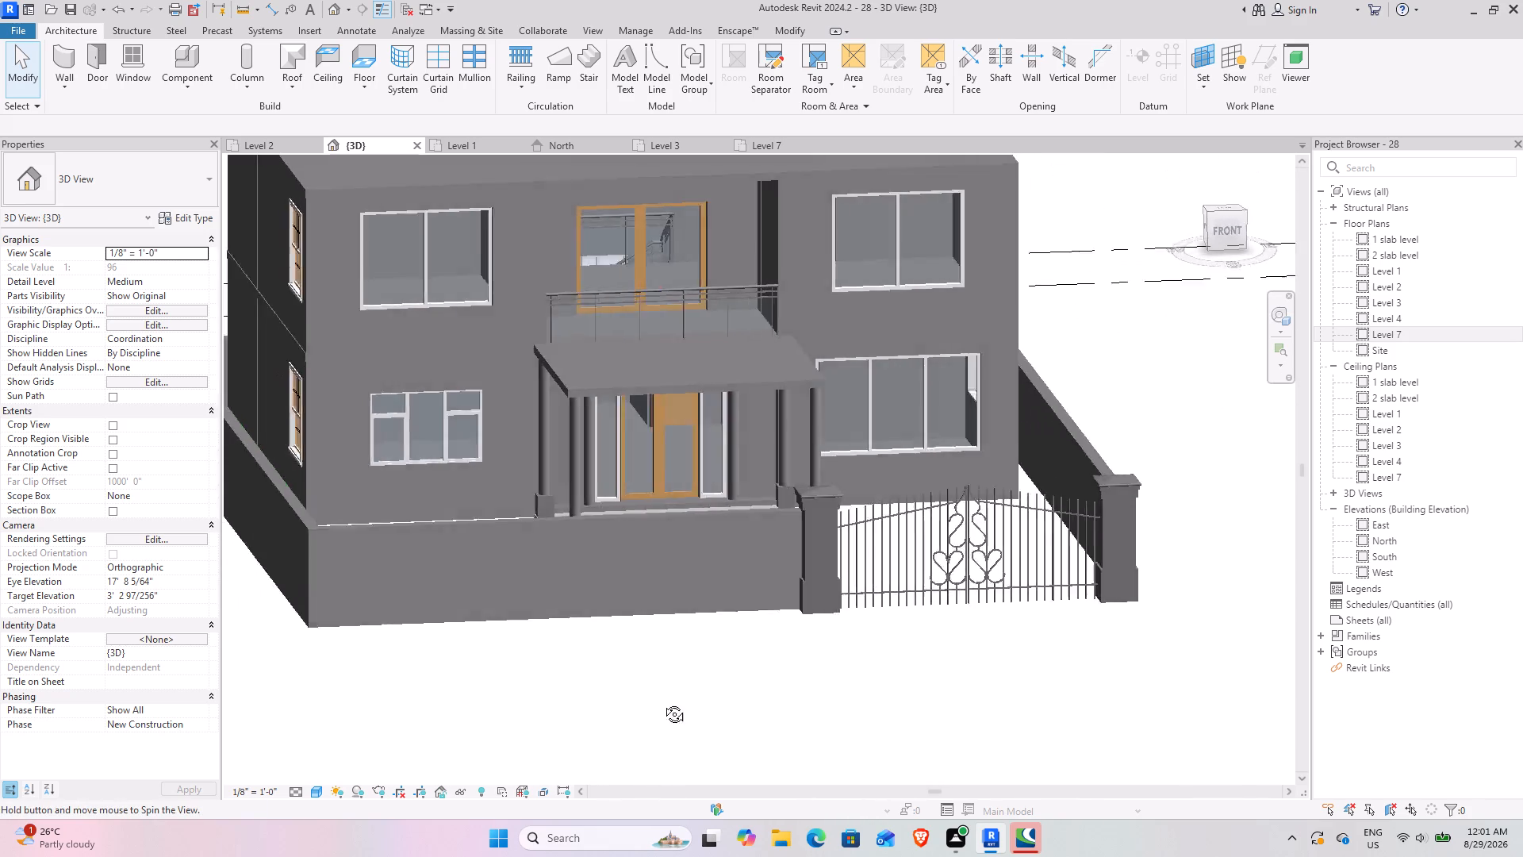
{"action": "middle_click_drag", "start_coordinate": [662, 702], "coordinate": [593, 750], "text": "shift"}
{"action": "middle_click_drag", "start_coordinate": [570, 729], "coordinate": [646, 659], "text": "shift"}
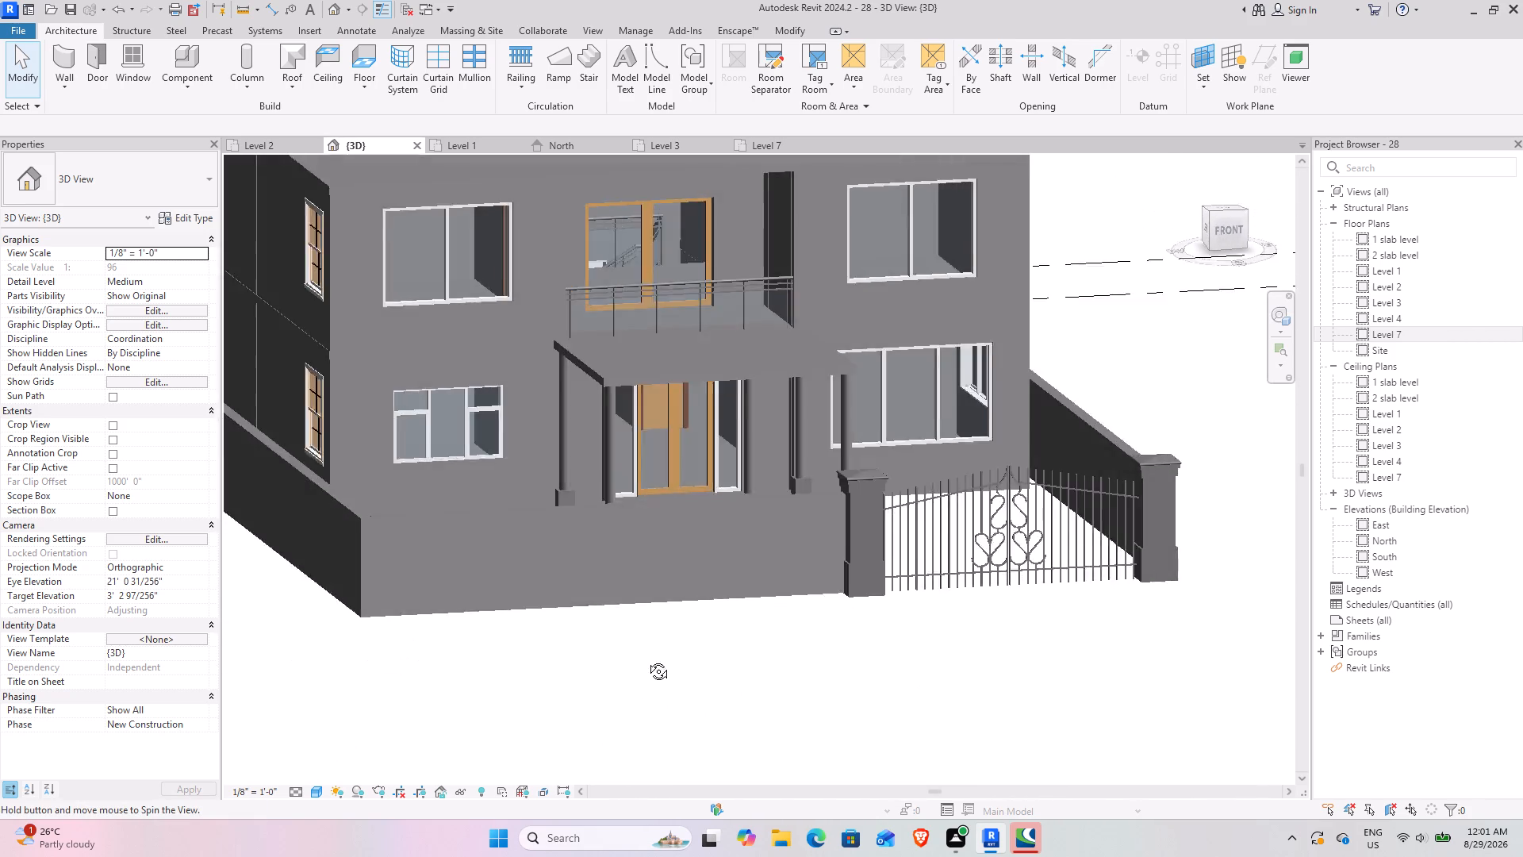
{"action": "middle_click_drag", "start_coordinate": [646, 659], "coordinate": [625, 759], "text": "shift"}
{"action": "middle_click_drag", "start_coordinate": [625, 755], "coordinate": [710, 605]}
{"action": "middle_click_drag", "start_coordinate": [710, 602], "coordinate": [652, 558], "text": "shift"}
{"action": "scroll", "coordinate": [654, 582], "scroll_direction": "down", "scroll_amount": 7}
{"action": "middle_click_drag", "start_coordinate": [647, 602], "coordinate": [603, 563], "text": "shift"}
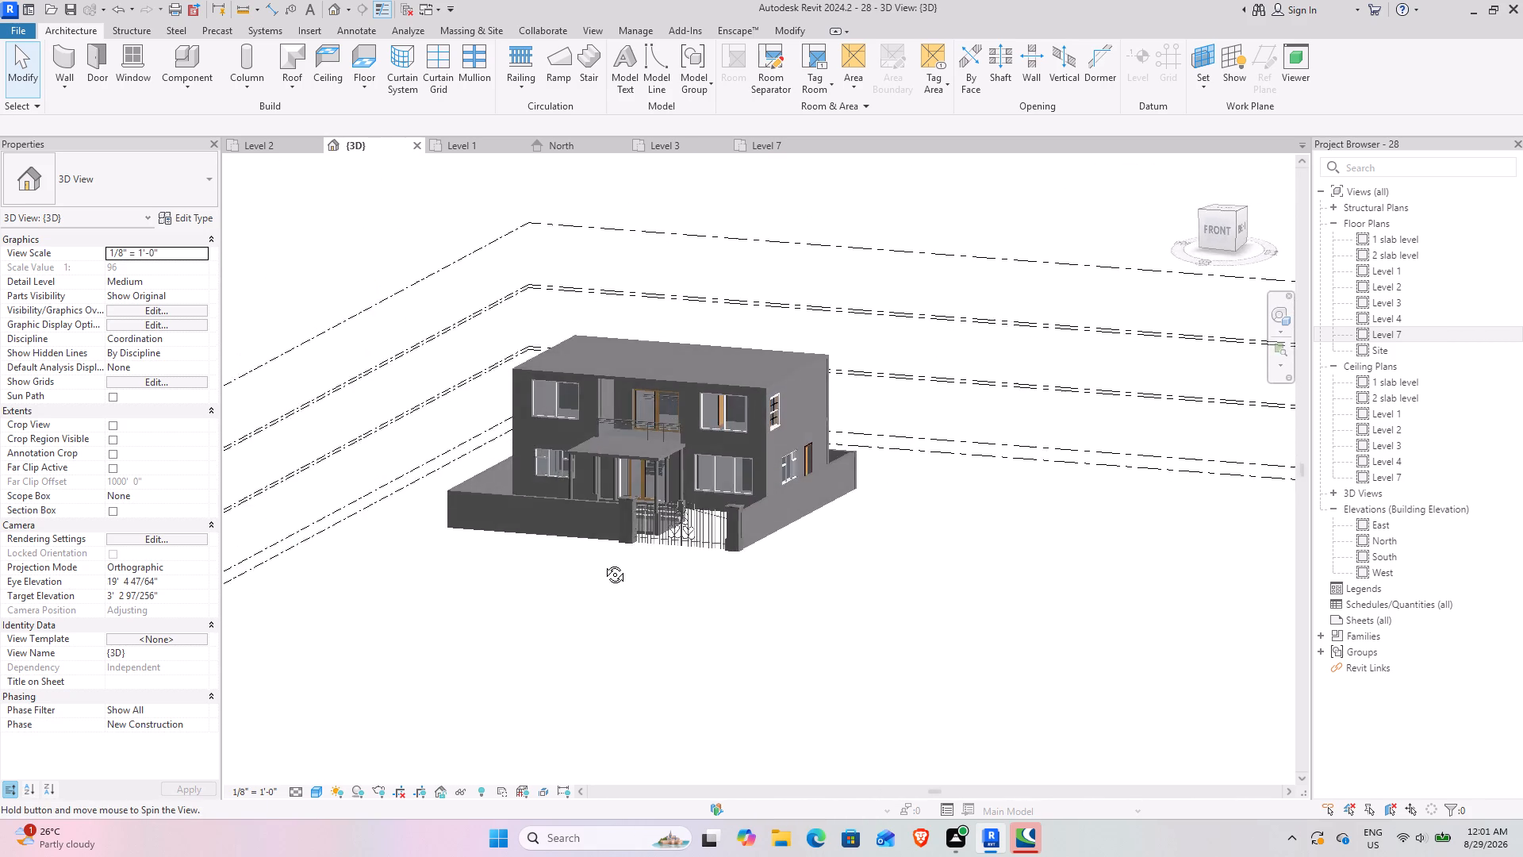
{"action": "middle_click_drag", "start_coordinate": [603, 563], "coordinate": [607, 633], "text": "shift"}
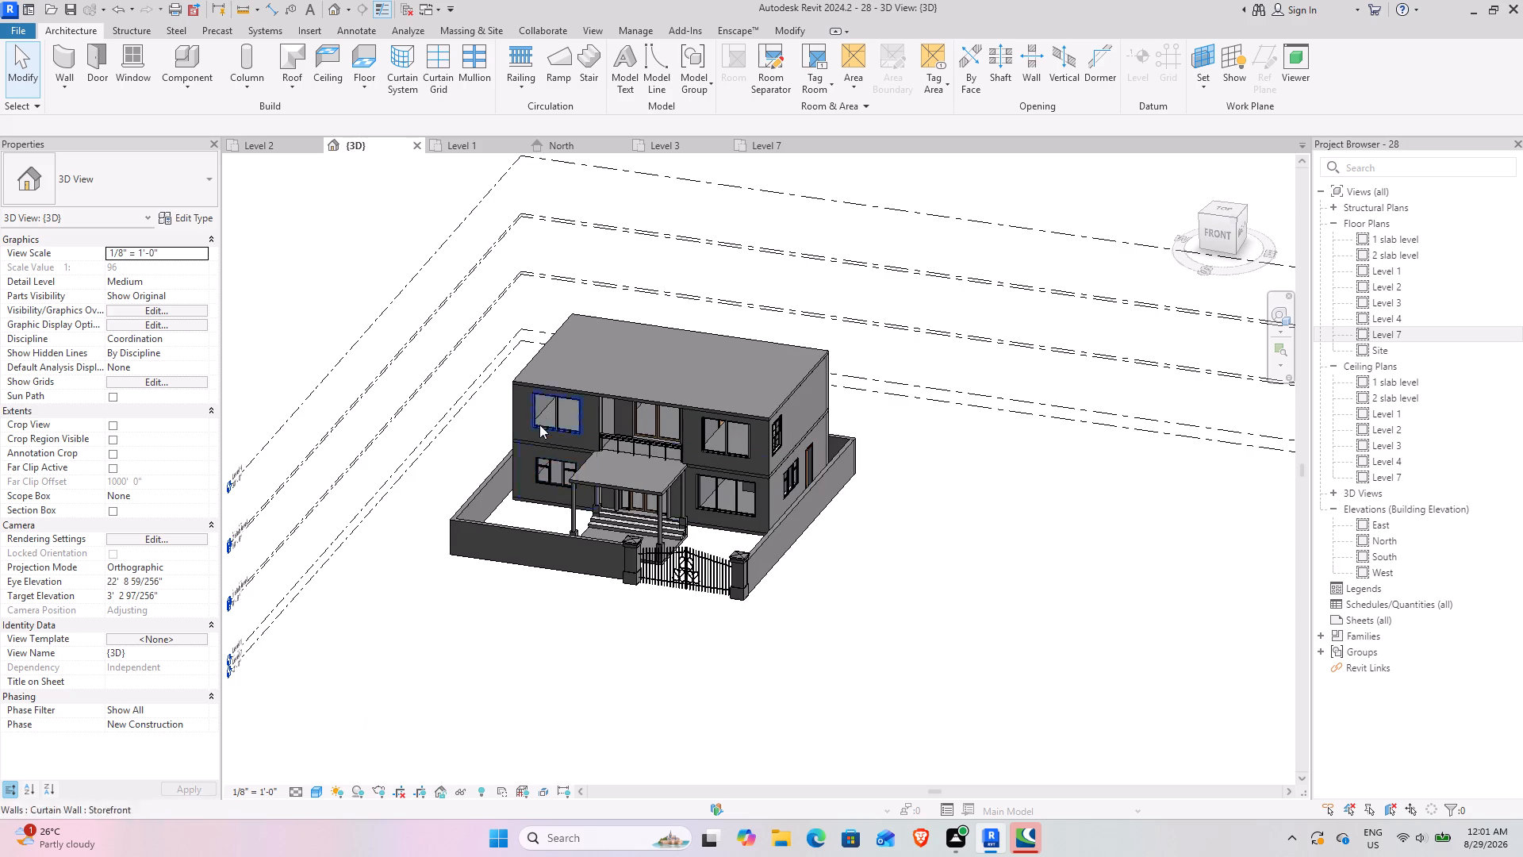
Delete the upper-floor Storefront curtain wall window directly above Bed Room-1's front casement window.
{"action": "scroll", "coordinate": [542, 408], "scroll_direction": "up", "scroll_amount": 7}
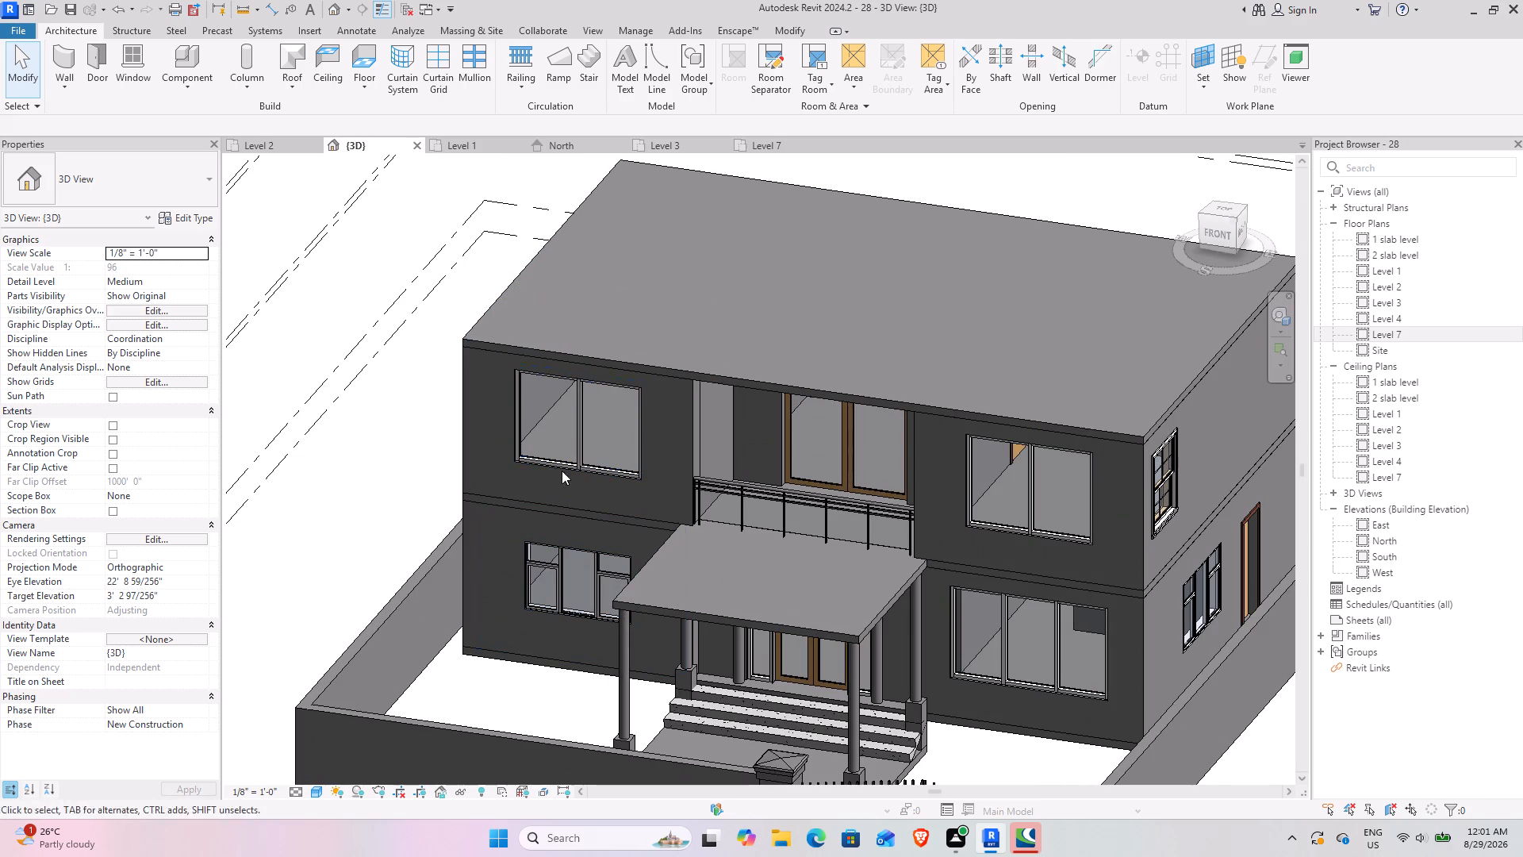
{"action": "left_click", "coordinate": [564, 458]}
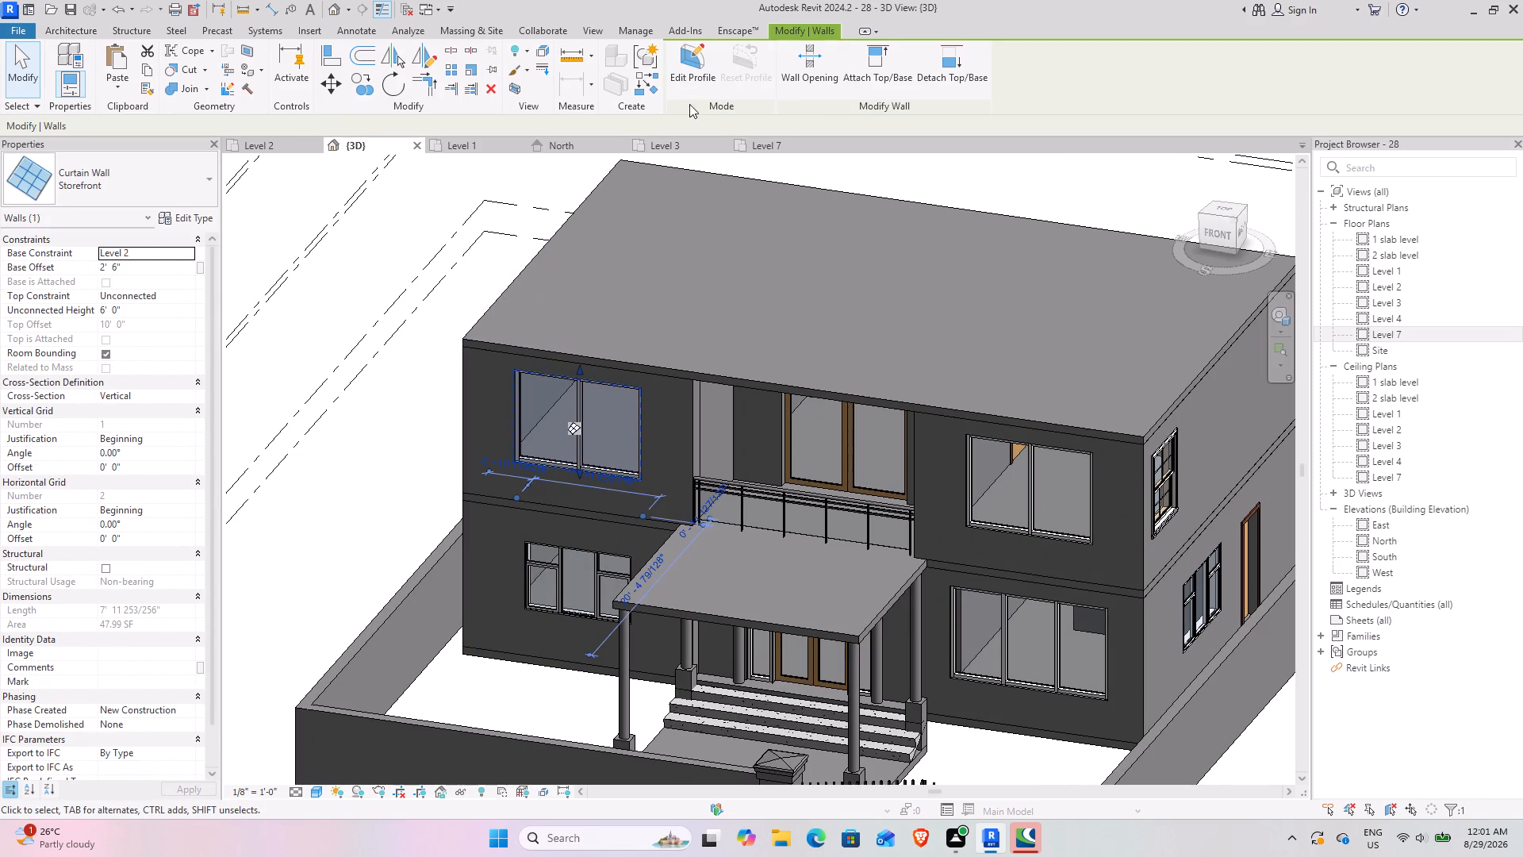
{"action": "left_click", "coordinate": [485, 86]}
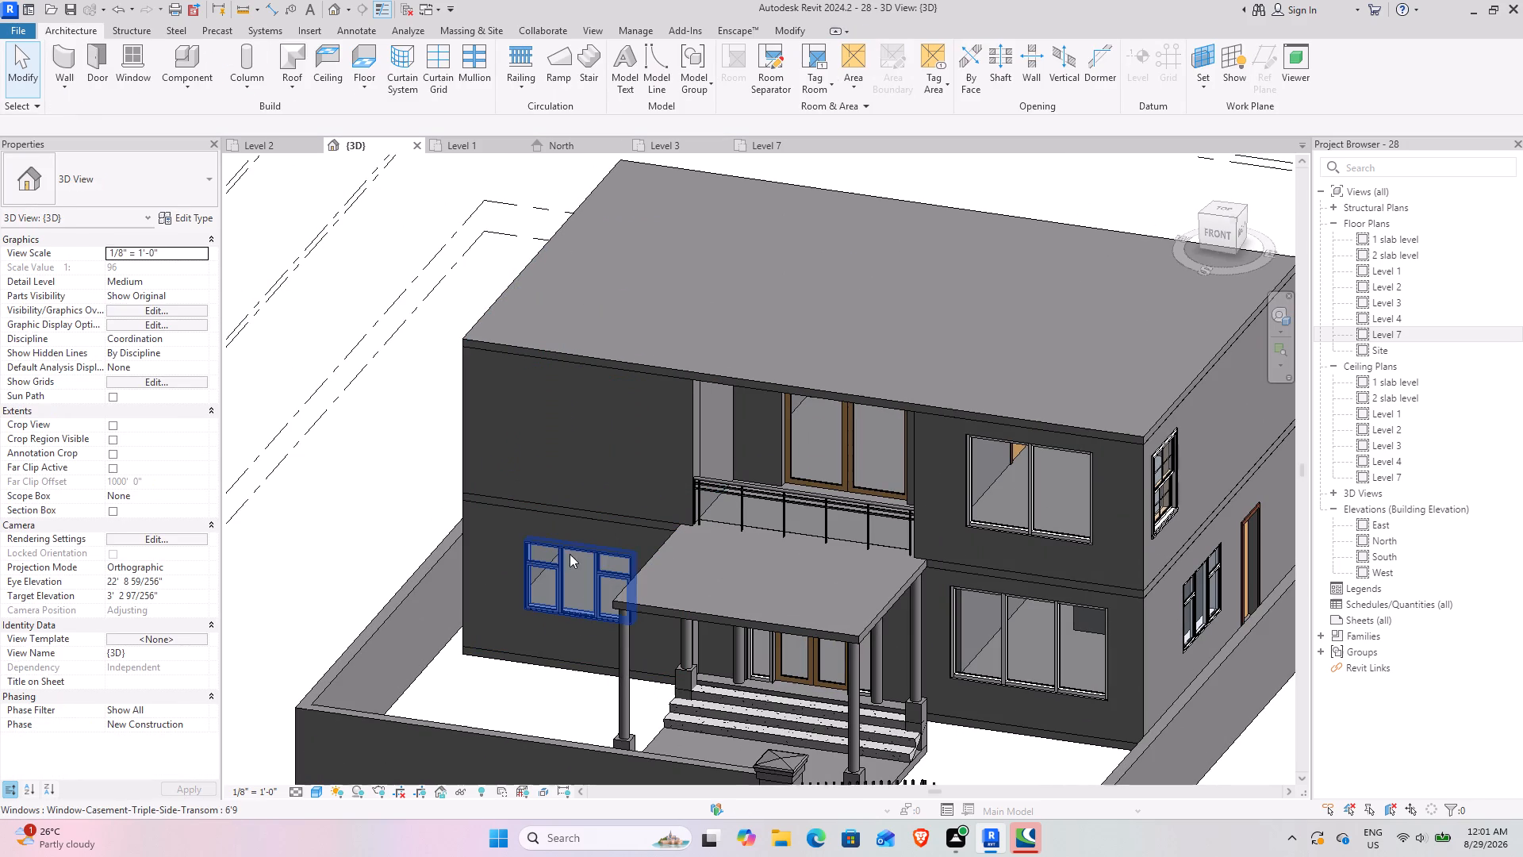
Copy Bed Room-1's 6'9 triple casement front window and paste it aligned to Level 2.
{"action": "left_click", "coordinate": [568, 548]}
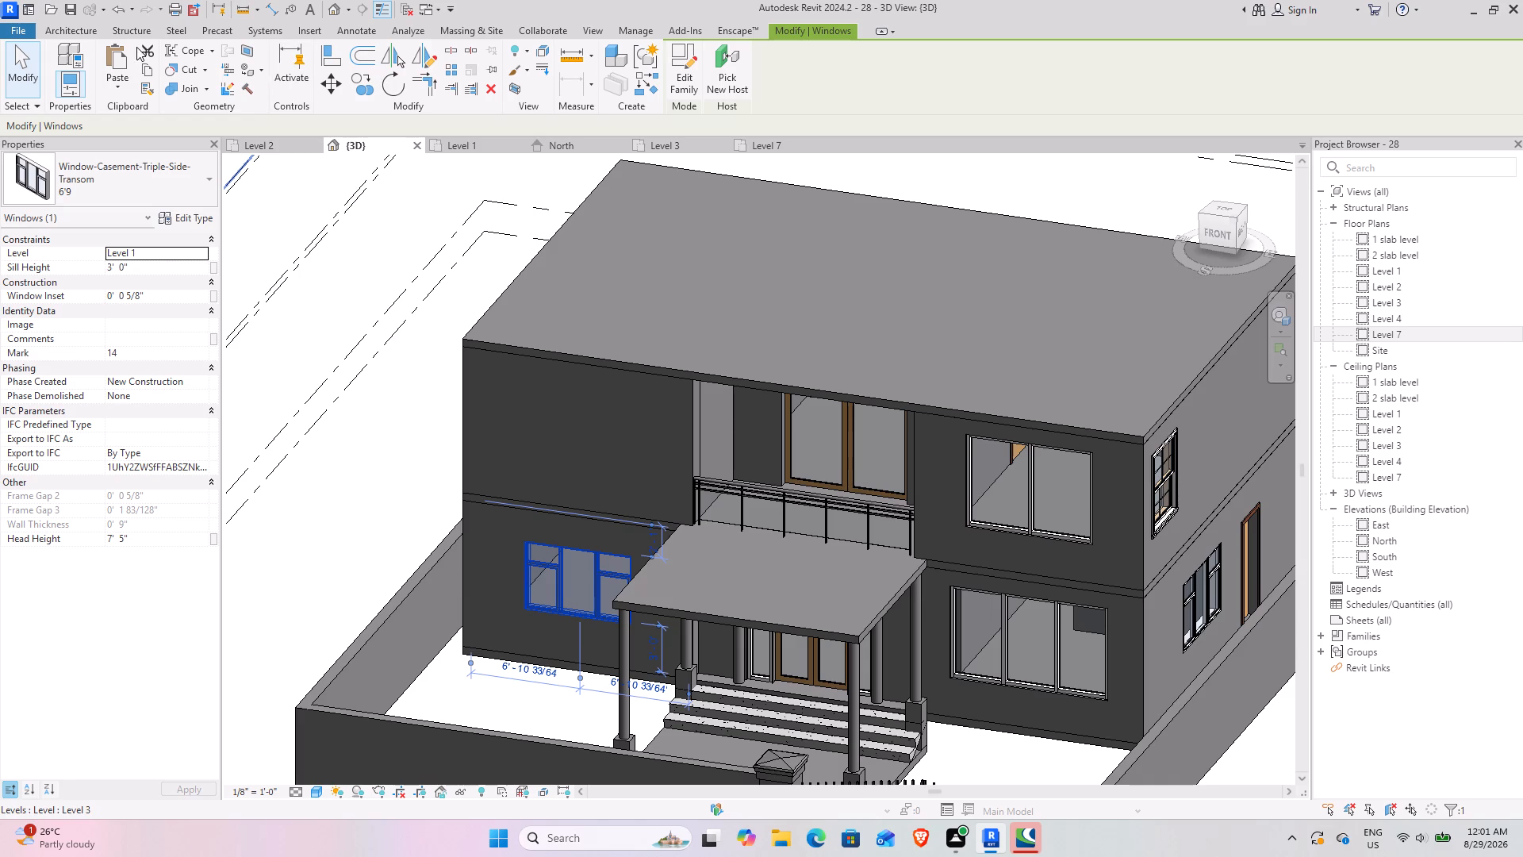
{"action": "left_click", "coordinate": [152, 71]}
{"action": "left_click", "coordinate": [123, 78]}
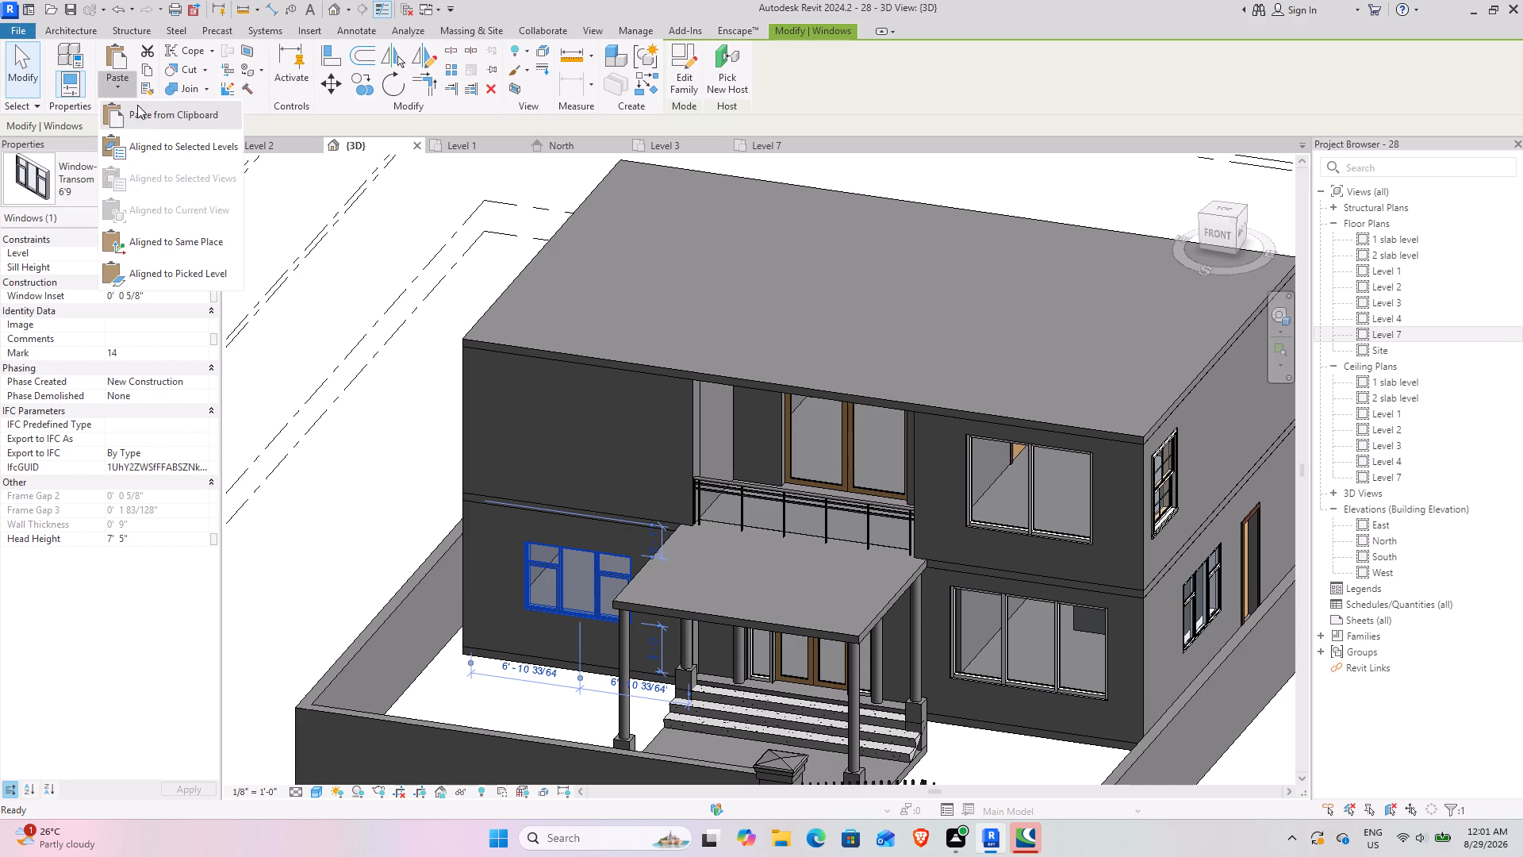
{"action": "left_click", "coordinate": [155, 147]}
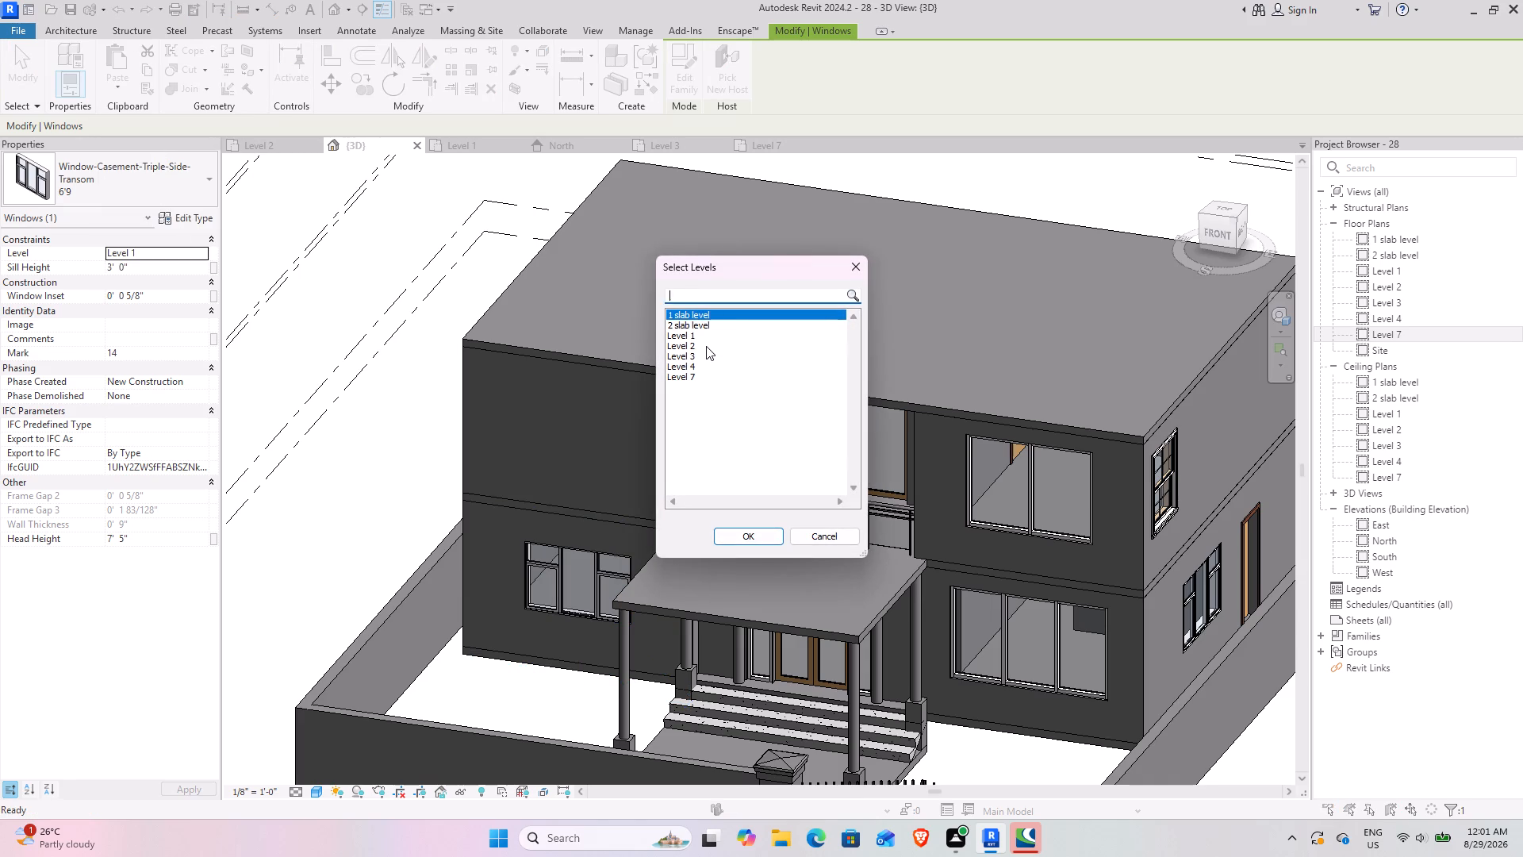
{"action": "left_click", "coordinate": [706, 346]}
{"action": "left_click", "coordinate": [742, 527]}
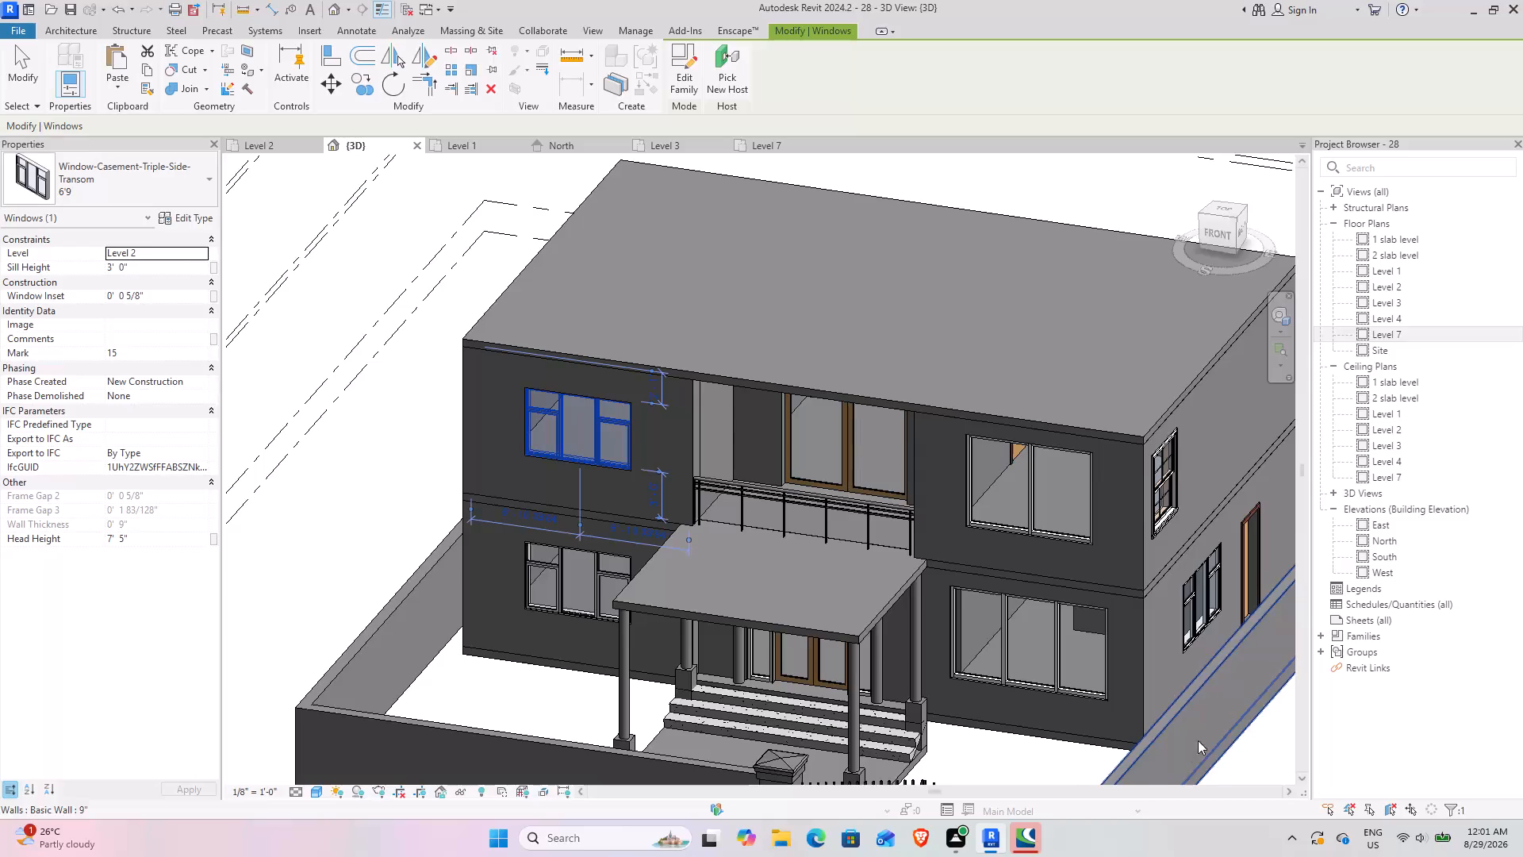
{"action": "left_click", "coordinate": [357, 416]}
Examine the villa's front facade with the stacked casement windows, porch and gate from several low angles in the 3D view.
{"action": "middle_click_drag", "start_coordinate": [470, 459], "coordinate": [643, 407], "text": "shift"}
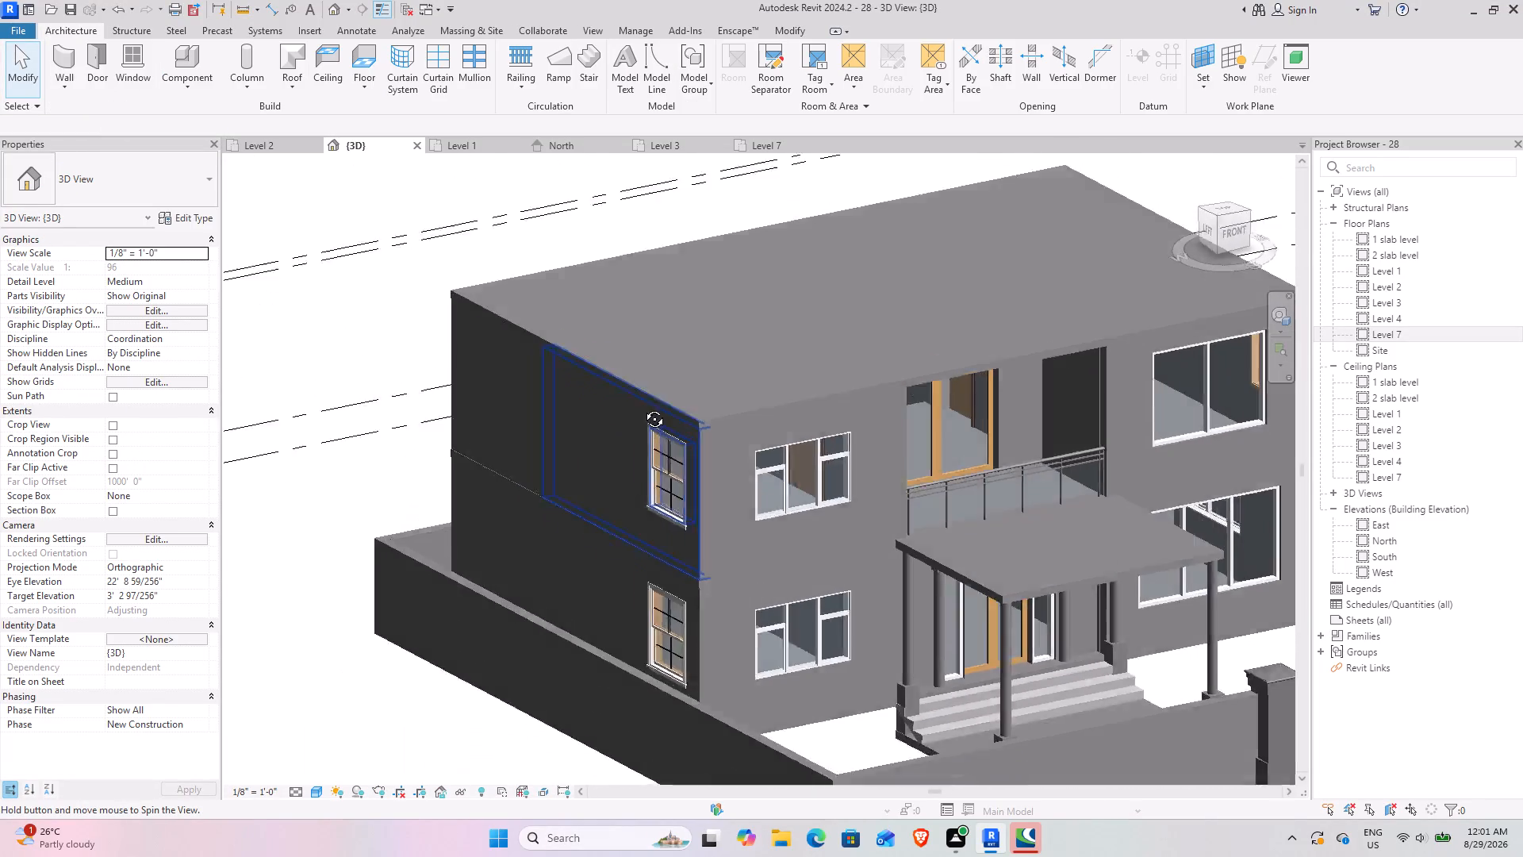
{"action": "middle_click_drag", "start_coordinate": [643, 407], "coordinate": [593, 390], "text": "shift"}
{"action": "scroll", "coordinate": [803, 532], "scroll_direction": "down", "scroll_amount": 4}
{"action": "middle_click_drag", "start_coordinate": [812, 544], "coordinate": [881, 522], "text": "shift"}
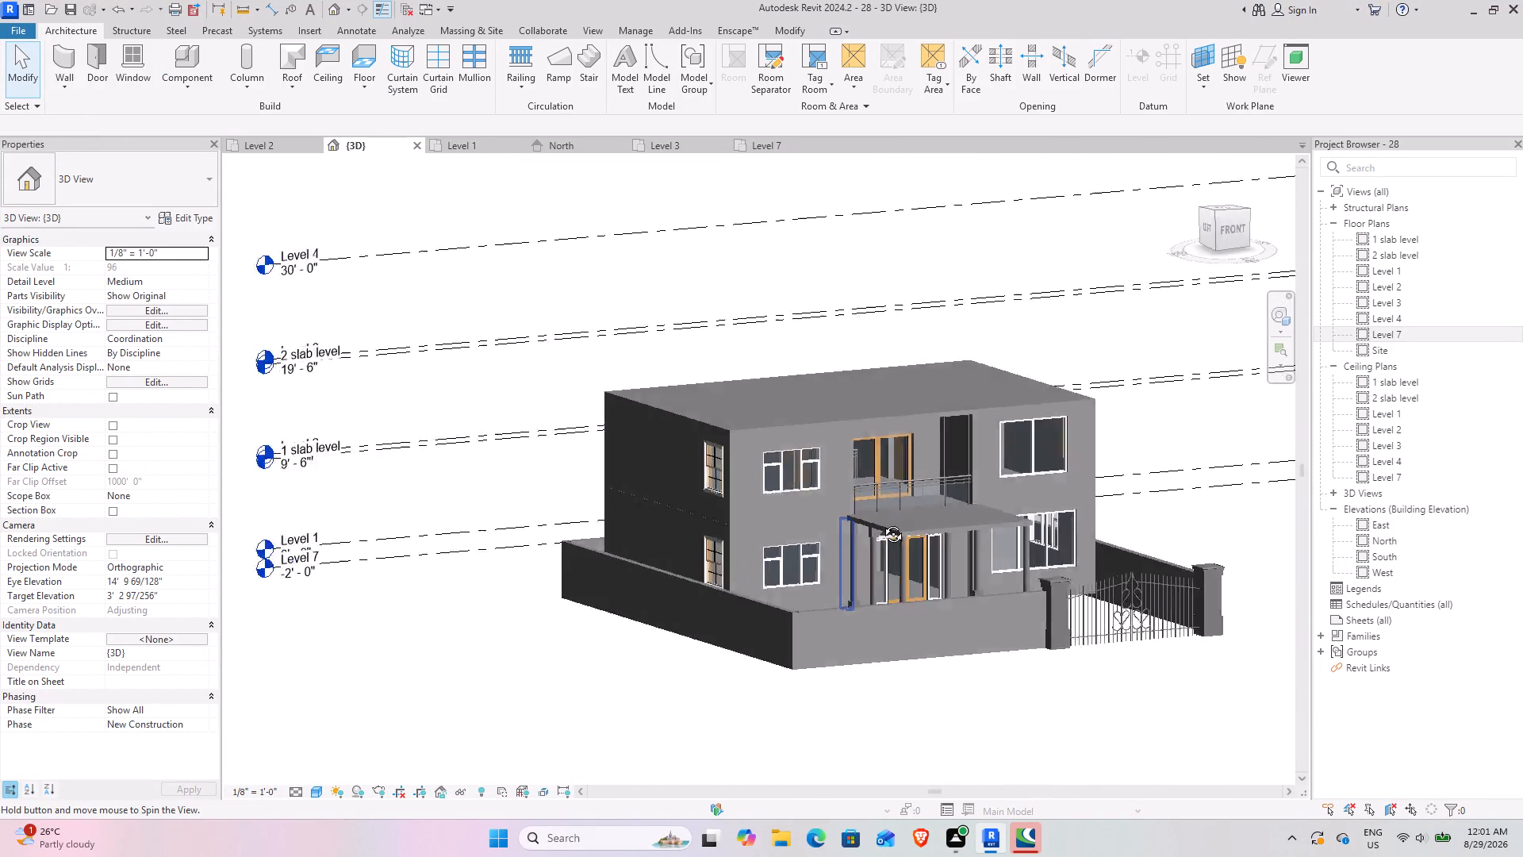
{"action": "middle_click_drag", "start_coordinate": [881, 522], "coordinate": [719, 500], "text": "shift"}
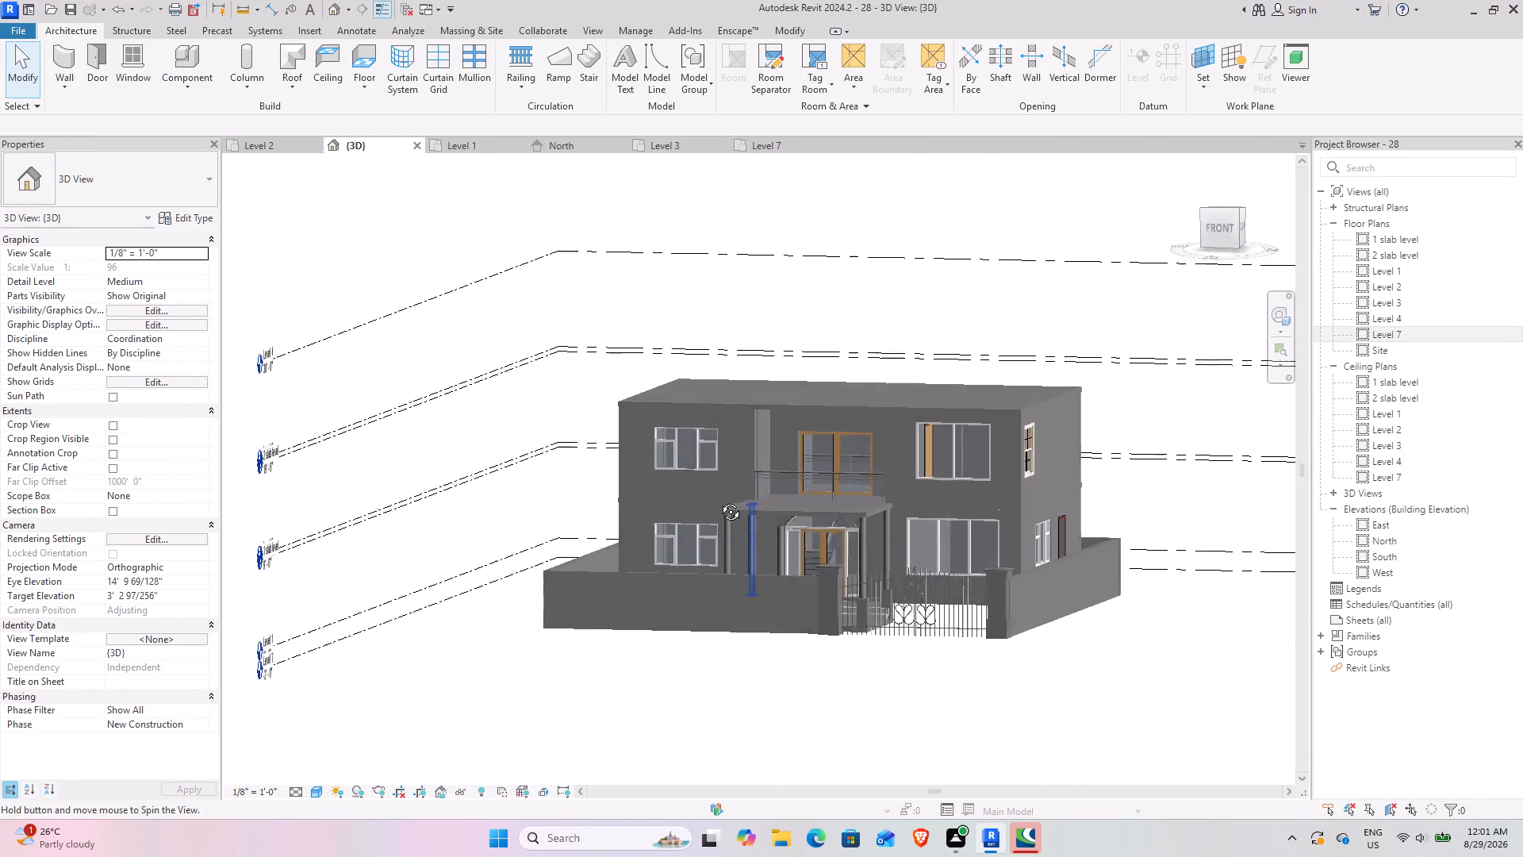
{"action": "middle_click_drag", "start_coordinate": [719, 500], "coordinate": [700, 479], "text": "shift"}
{"action": "scroll", "coordinate": [900, 559], "scroll_direction": "up", "scroll_amount": 6}
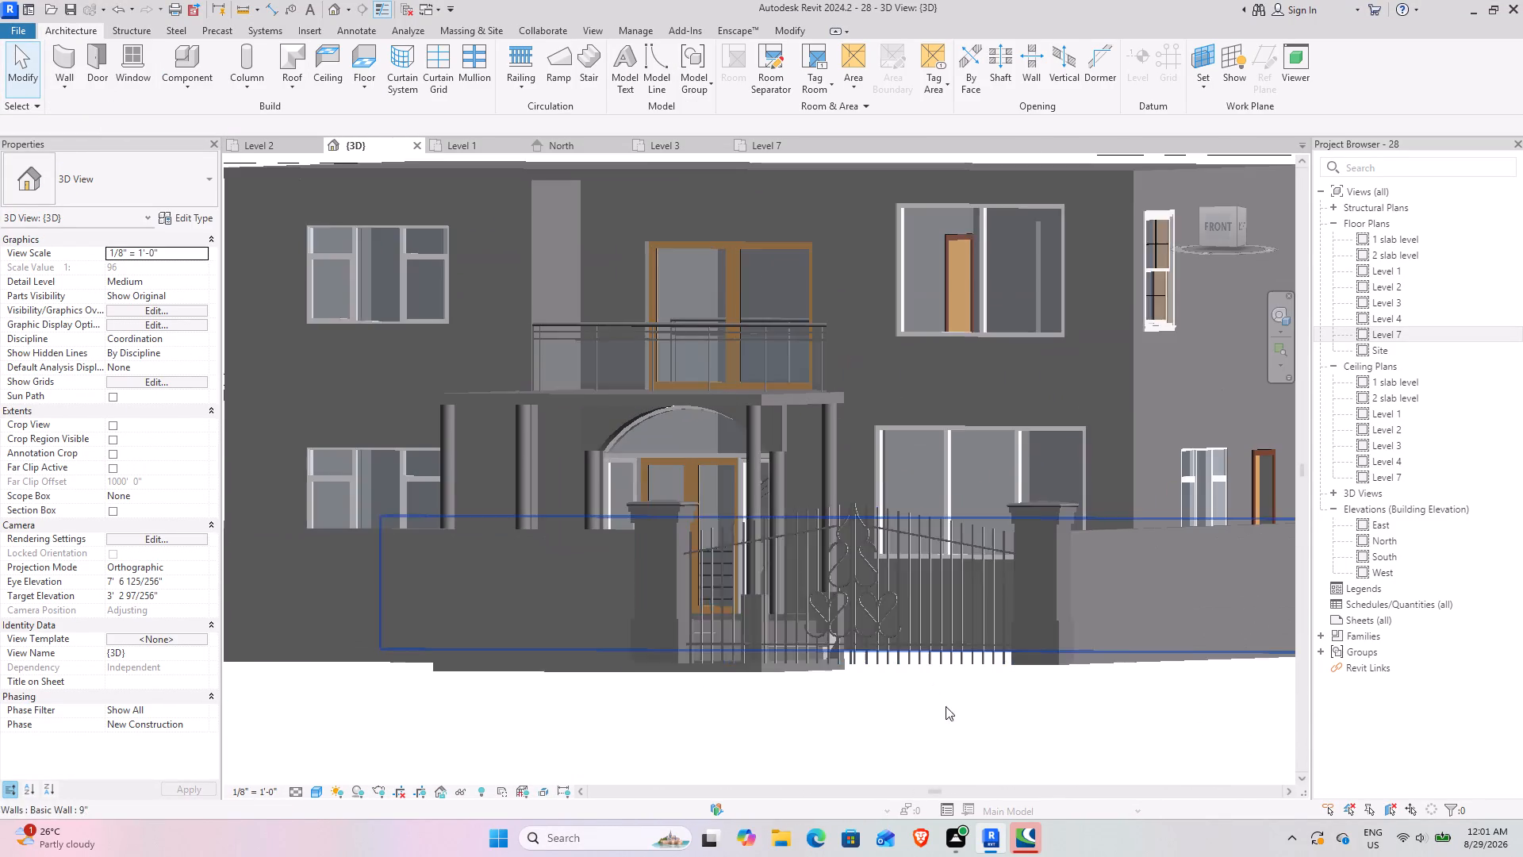
{"action": "middle_click_drag", "start_coordinate": [942, 741], "coordinate": [914, 743], "text": "shift"}
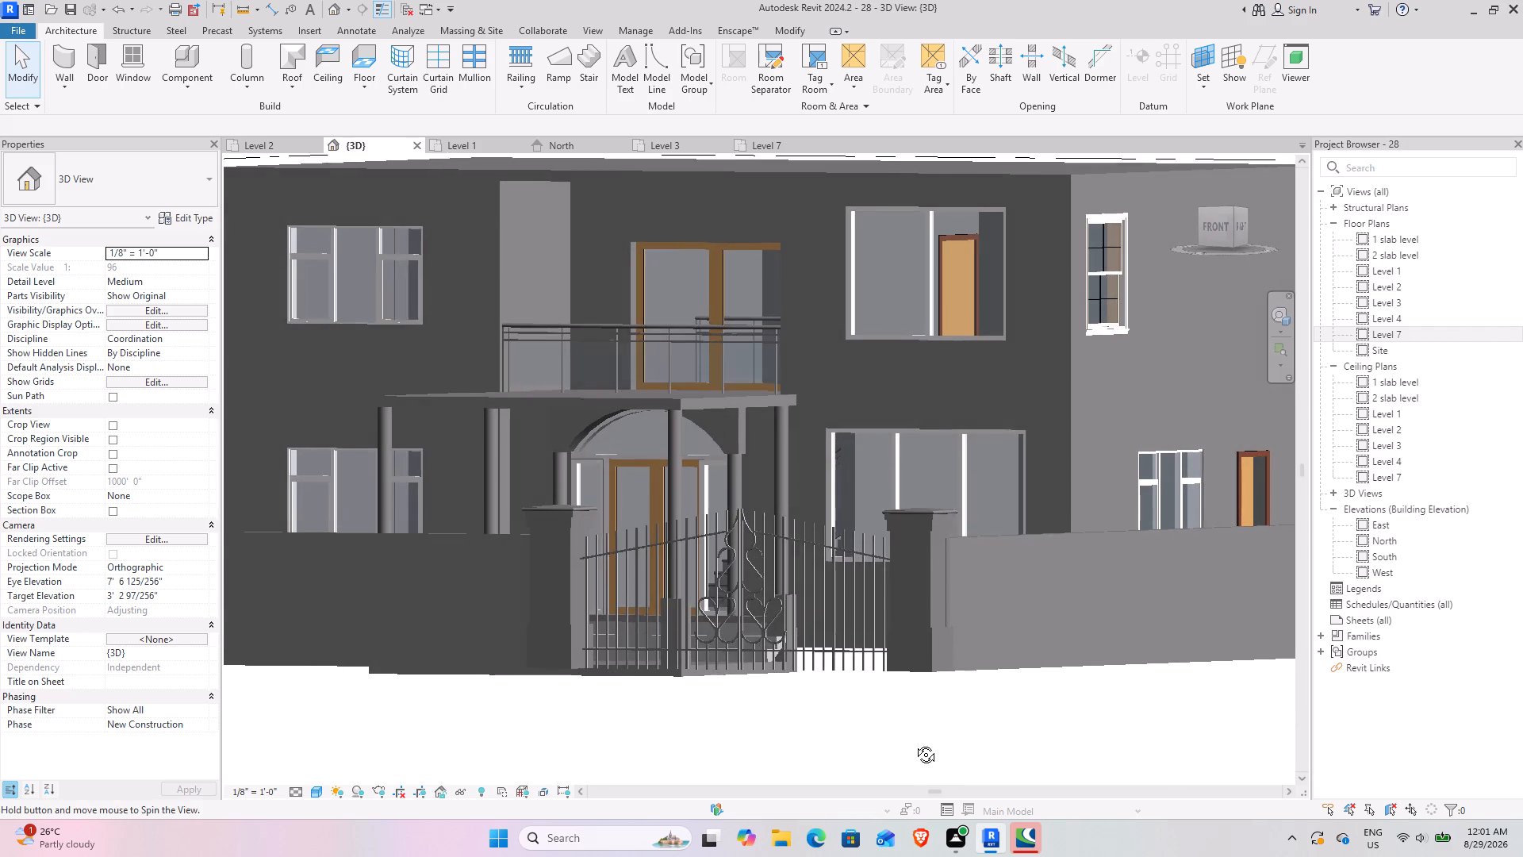
{"action": "middle_click_drag", "start_coordinate": [914, 743], "coordinate": [898, 742], "text": "shift"}
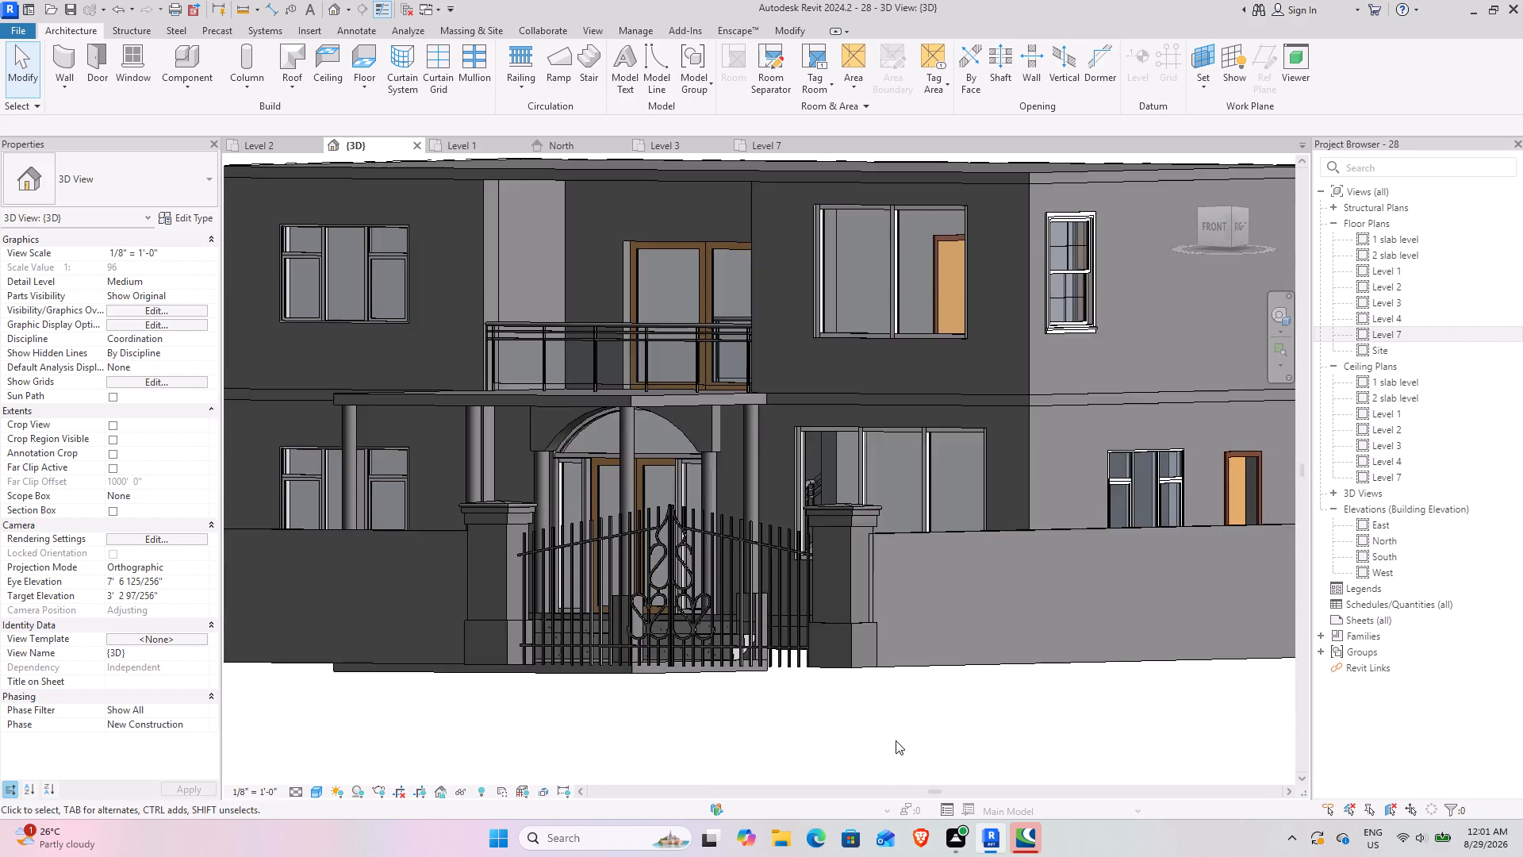
{"action": "scroll", "coordinate": [892, 737], "scroll_direction": "down", "scroll_amount": 7}
{"action": "middle_click_drag", "start_coordinate": [952, 751], "coordinate": [949, 751], "text": "shift"}
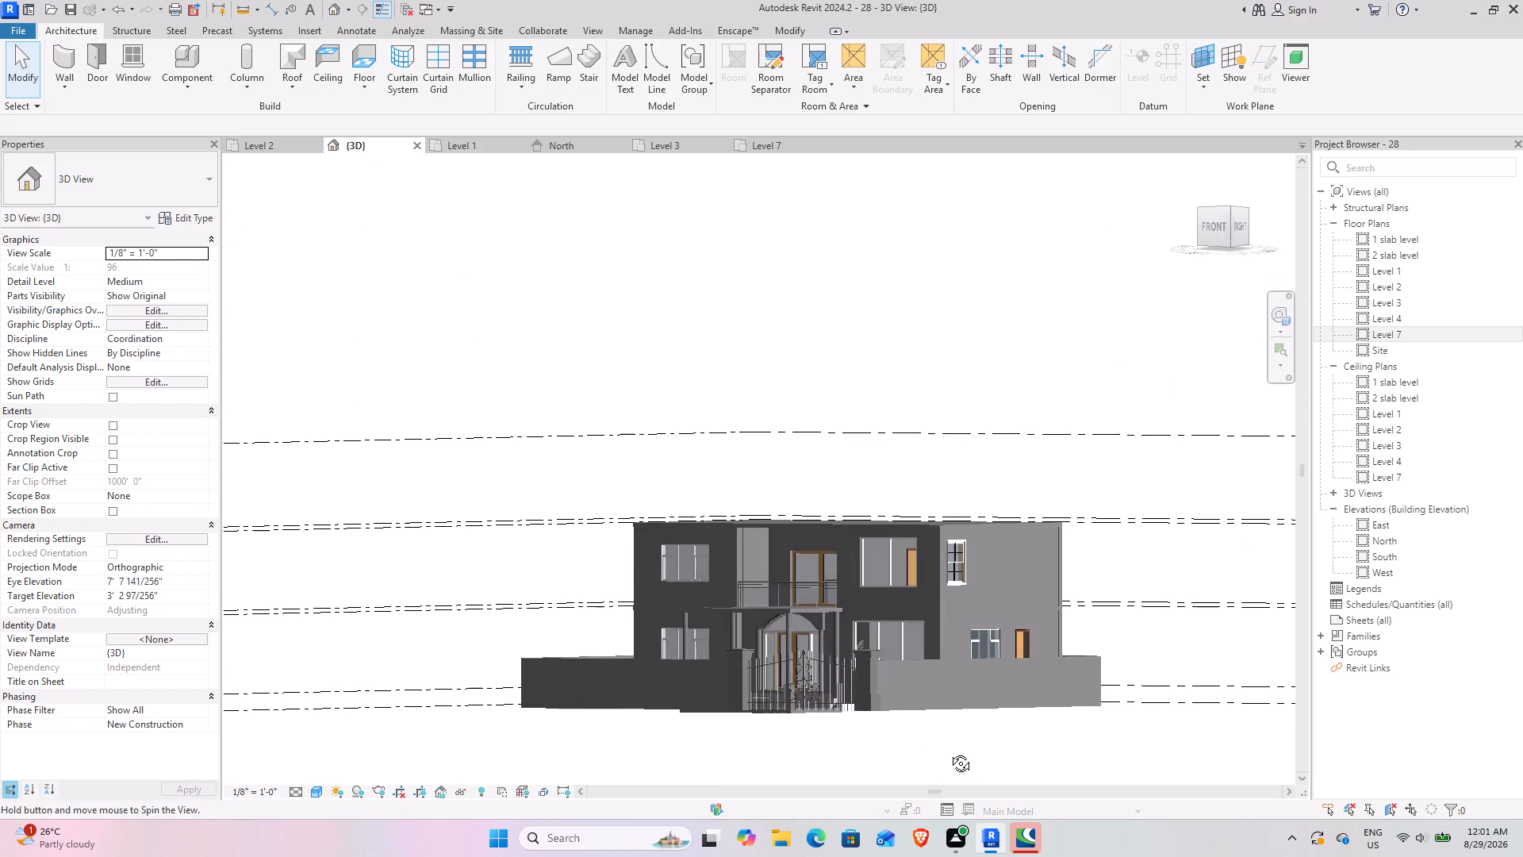
{"action": "middle_click_drag", "start_coordinate": [949, 751], "coordinate": [936, 763], "text": "shift"}
{"action": "middle_click_drag", "start_coordinate": [929, 759], "coordinate": [940, 753]}
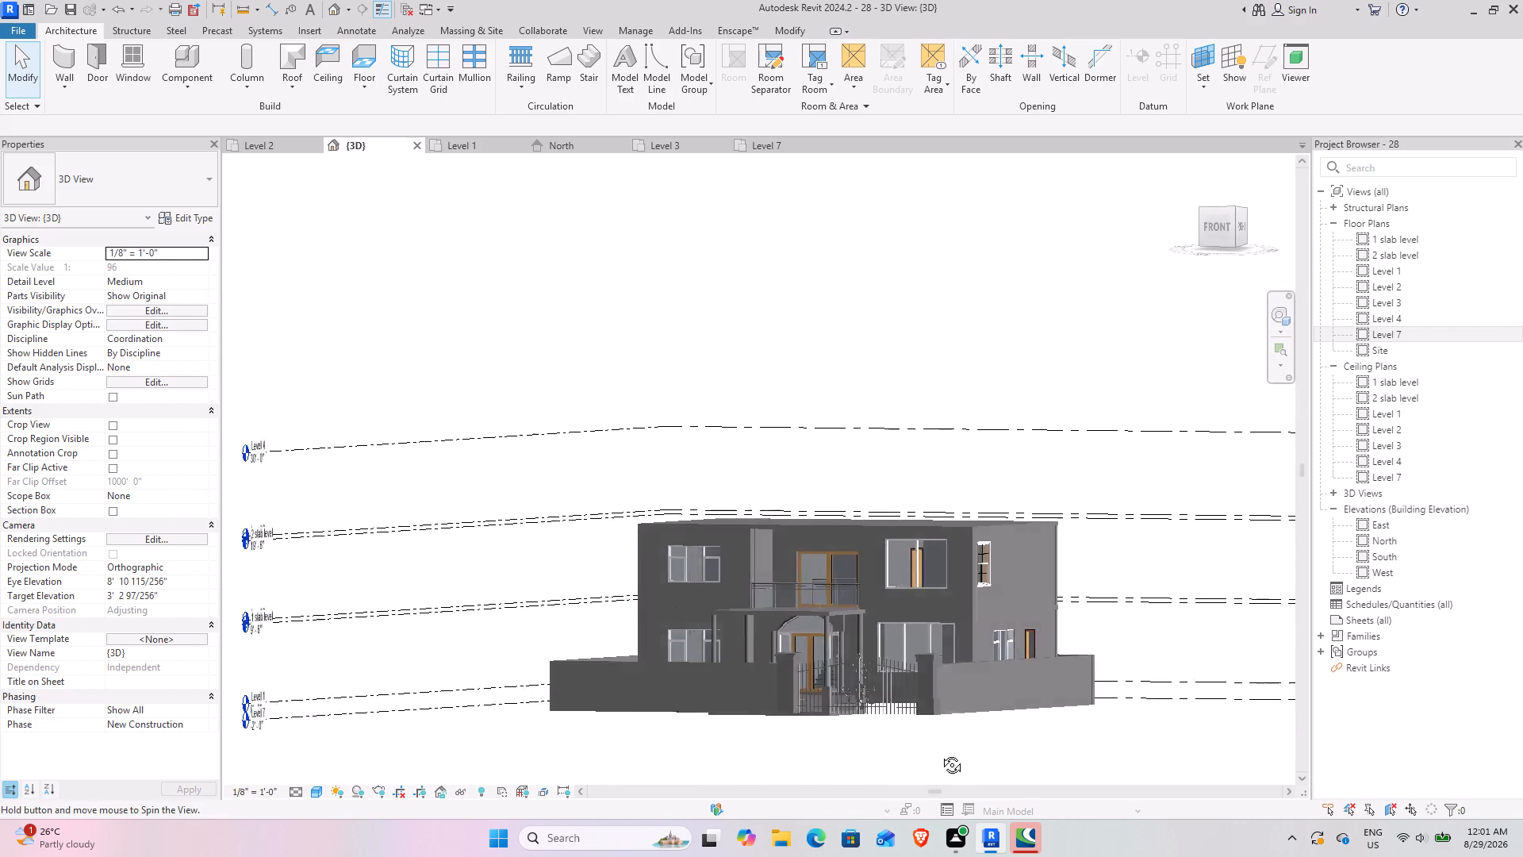
{"action": "middle_click_drag", "start_coordinate": [940, 753], "coordinate": [930, 776]}
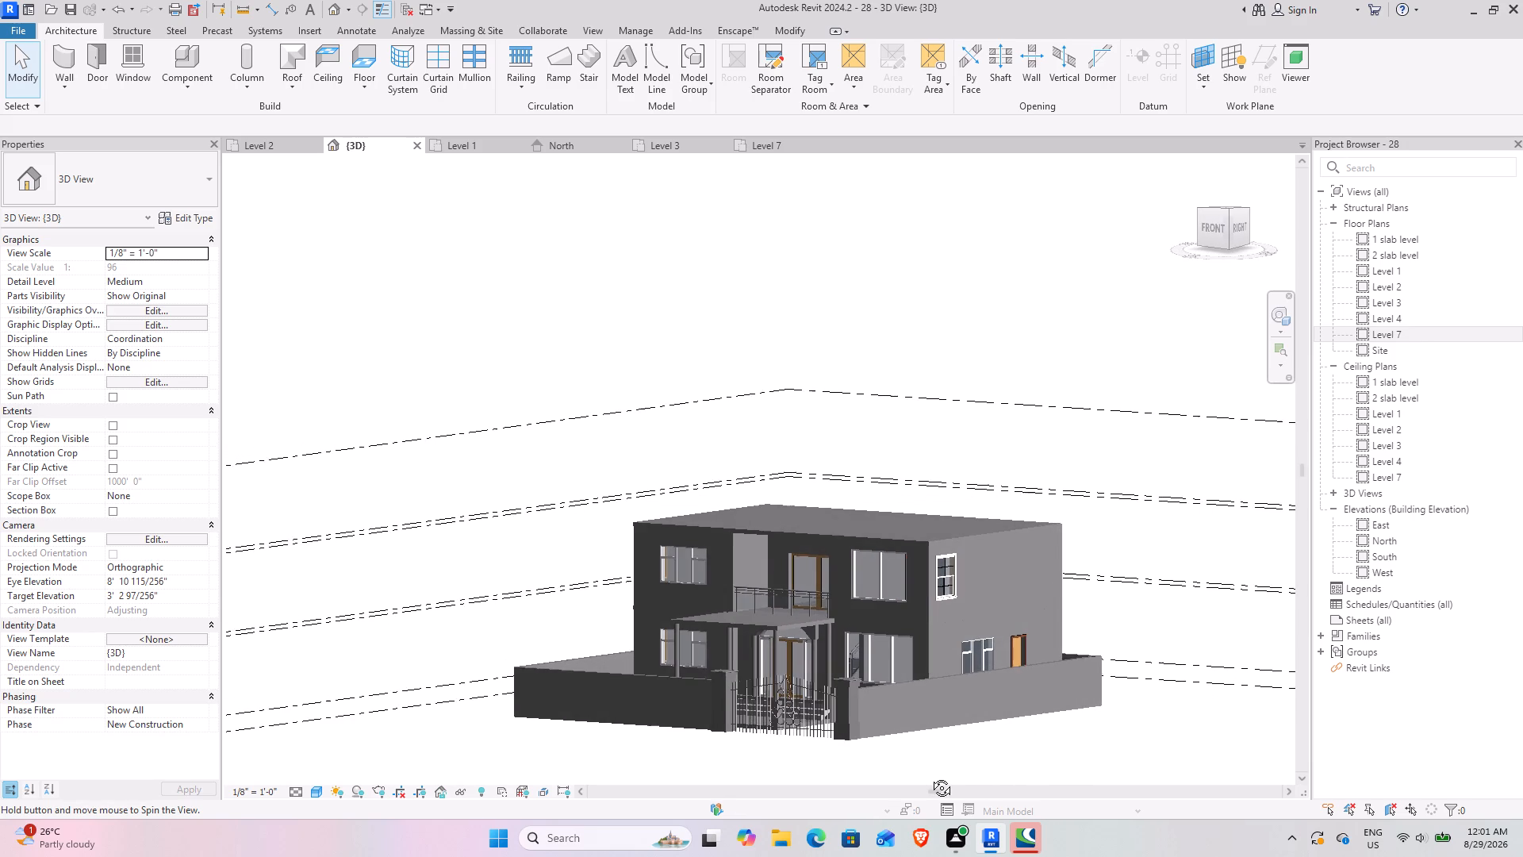
{"action": "middle_click_drag", "start_coordinate": [930, 776], "coordinate": [930, 746]}
{"action": "middle_click_drag", "start_coordinate": [924, 744], "coordinate": [942, 754], "text": "shift"}
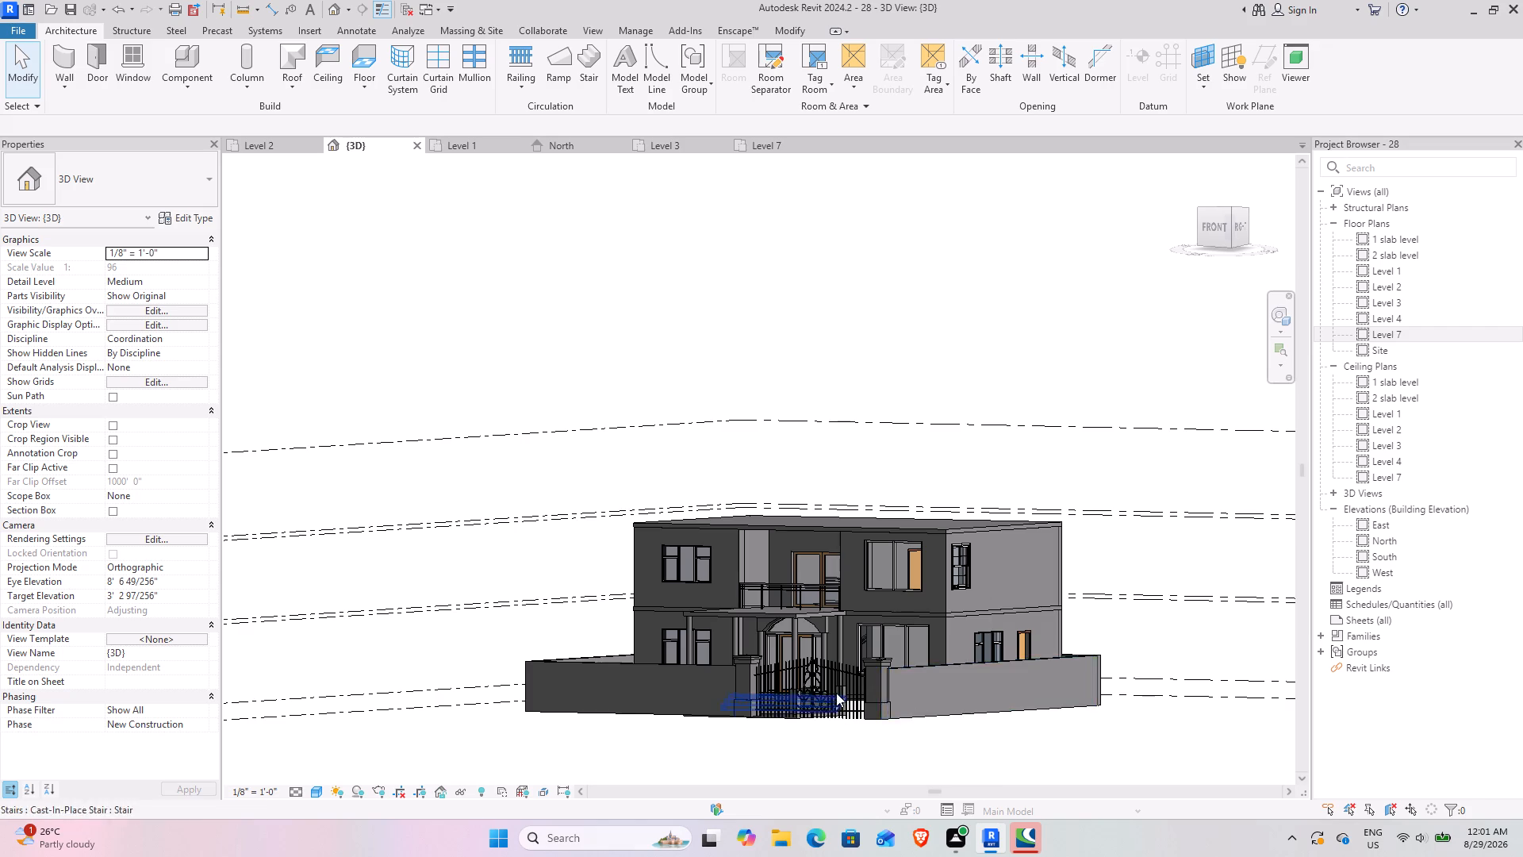
Examine the entrance porch, its steps, the side windows and the compound wall with its gate from above in the 3D view.
{"action": "scroll", "coordinate": [826, 673], "scroll_direction": "up", "scroll_amount": 2}
{"action": "middle_click_drag", "start_coordinate": [830, 673], "coordinate": [855, 780], "text": "shift"}
{"action": "middle_click_drag", "start_coordinate": [833, 760], "coordinate": [708, 455]}
{"action": "middle_click_drag", "start_coordinate": [732, 486], "coordinate": [787, 557], "text": "shift"}
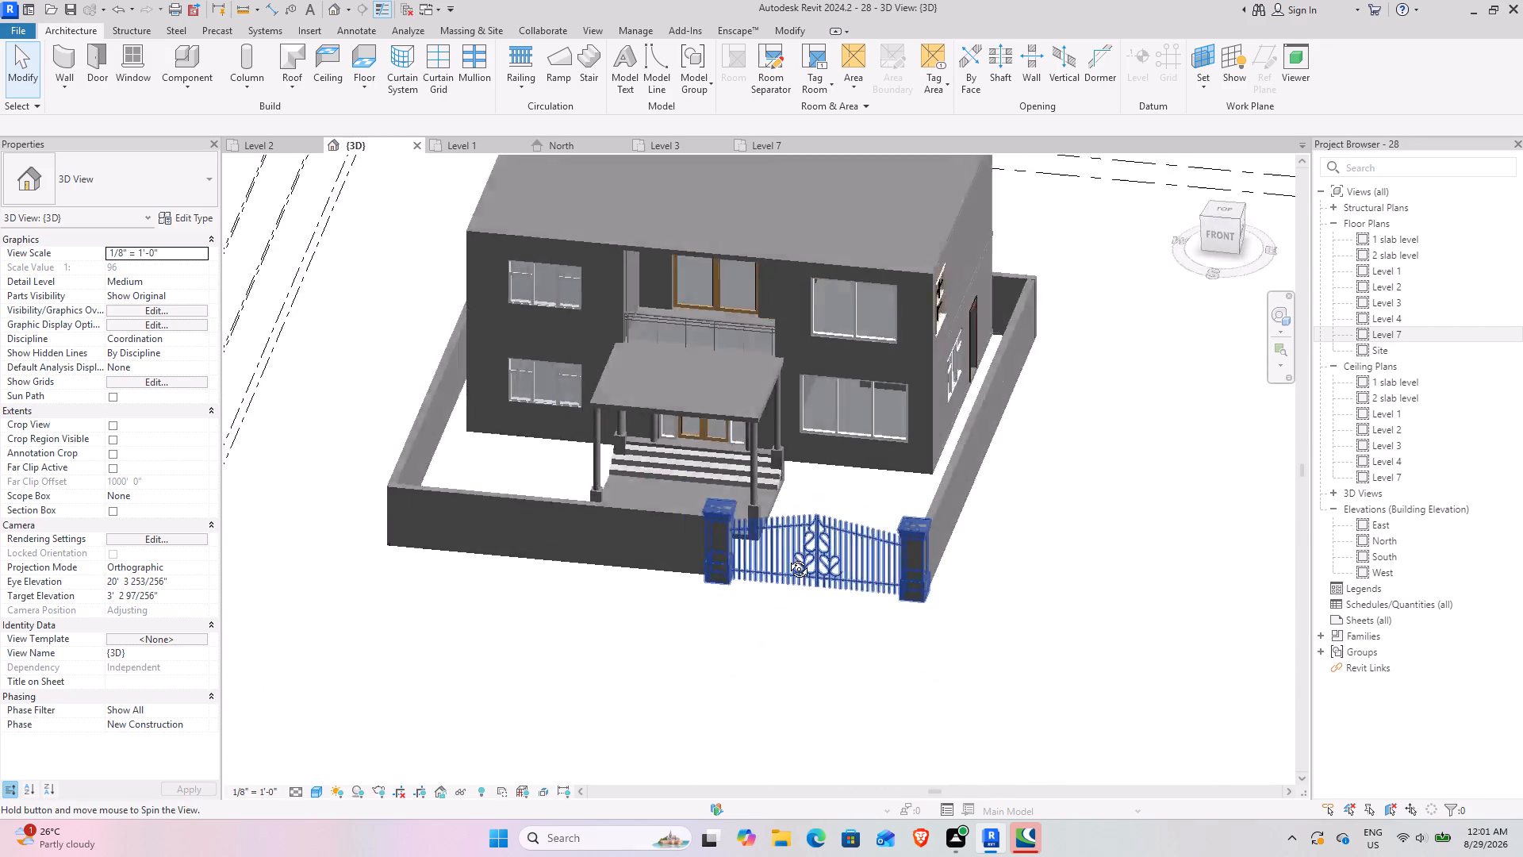
{"action": "middle_click_drag", "start_coordinate": [787, 557], "coordinate": [992, 619], "text": "shift"}
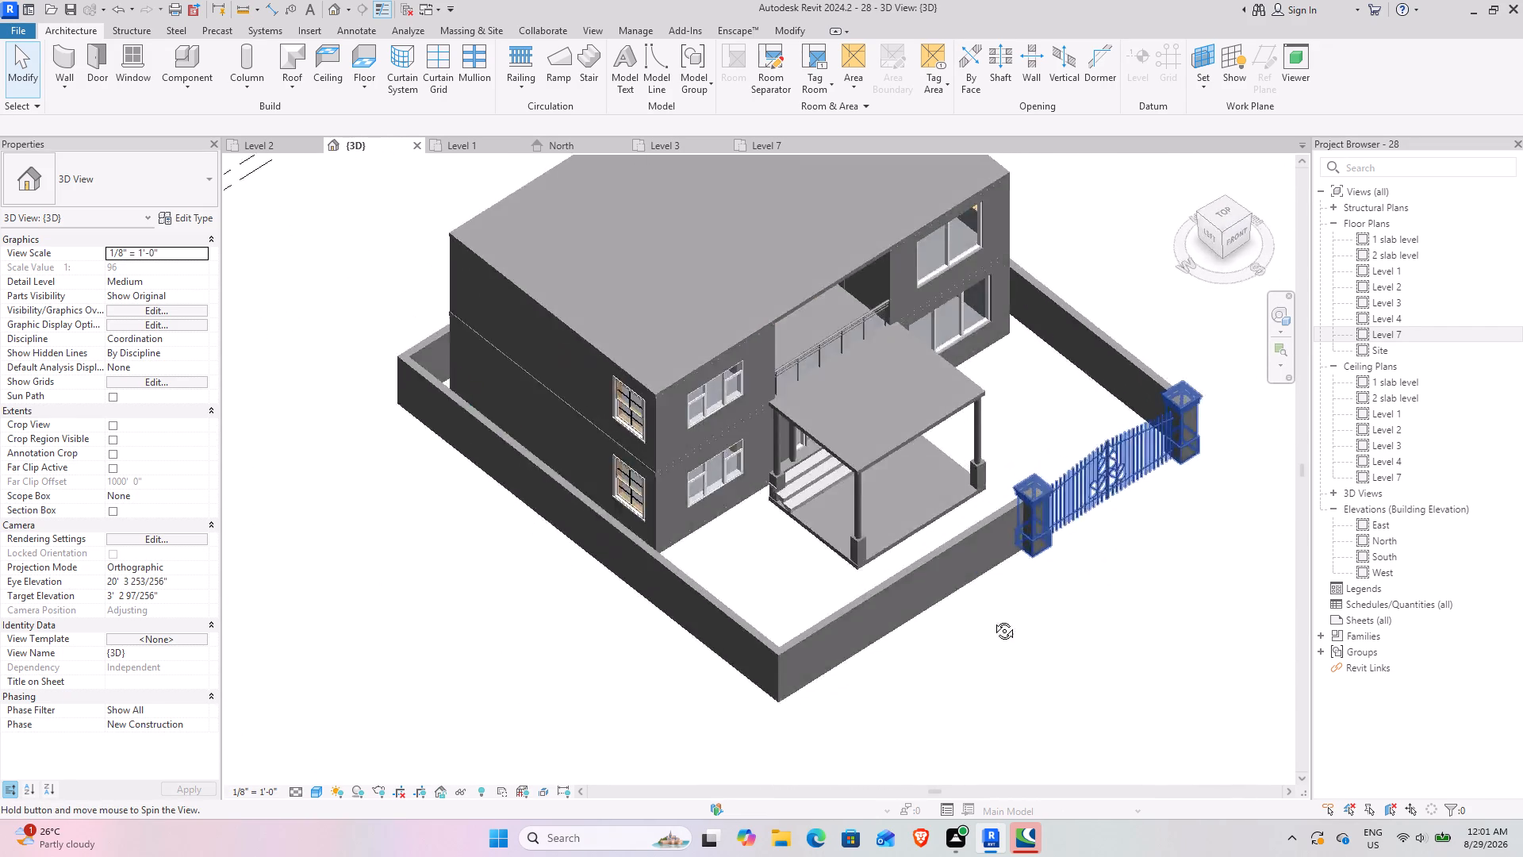
{"action": "middle_click_drag", "start_coordinate": [992, 619], "coordinate": [1074, 540], "text": "shift"}
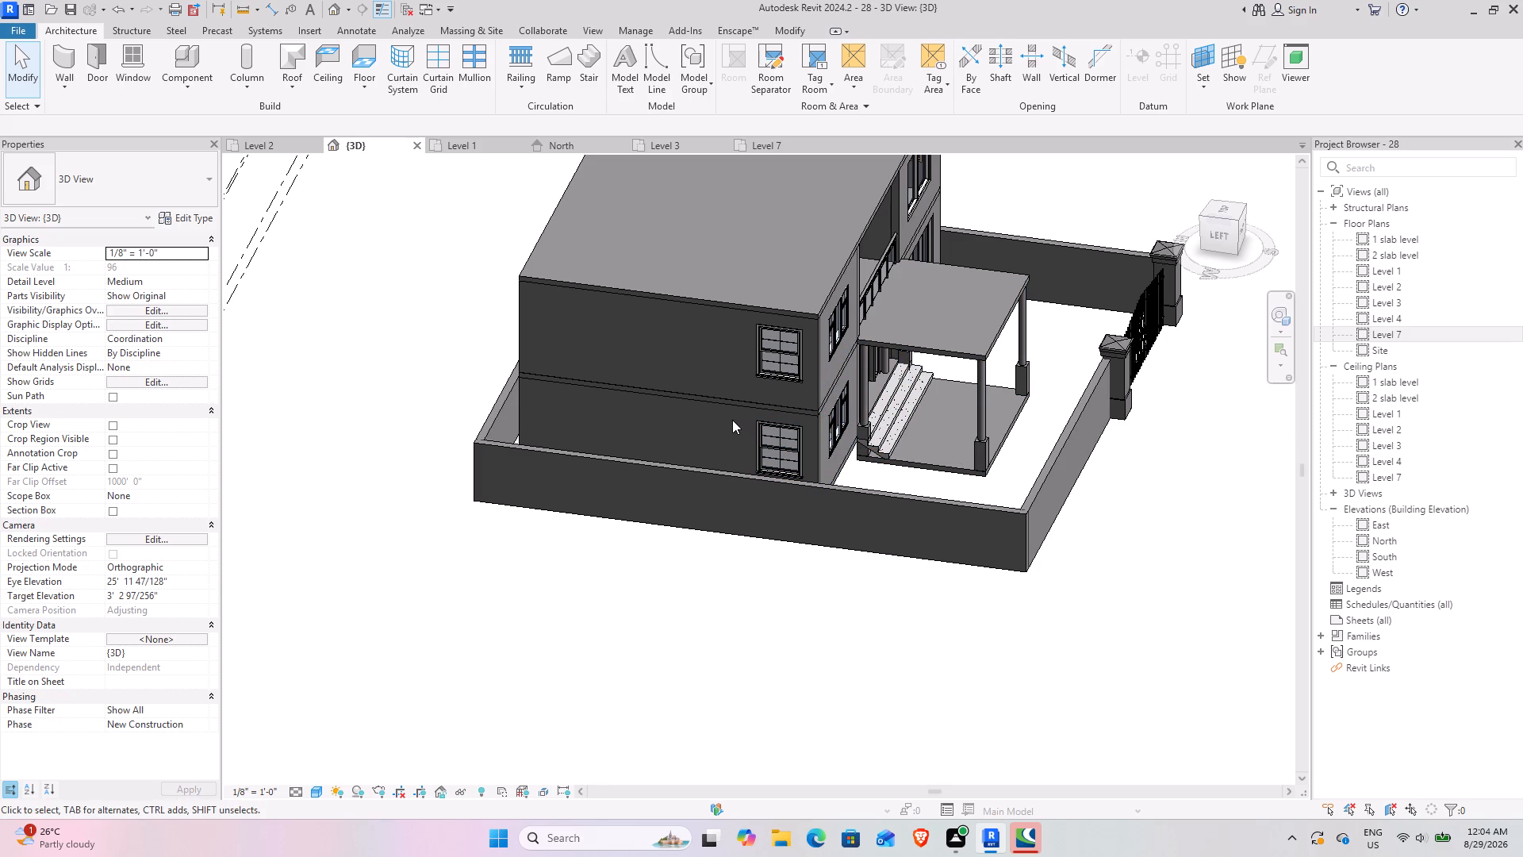
{"action": "middle_click_drag", "start_coordinate": [701, 630], "coordinate": [580, 766]}
{"action": "scroll", "coordinate": [807, 511], "scroll_direction": "up", "scroll_amount": 2}
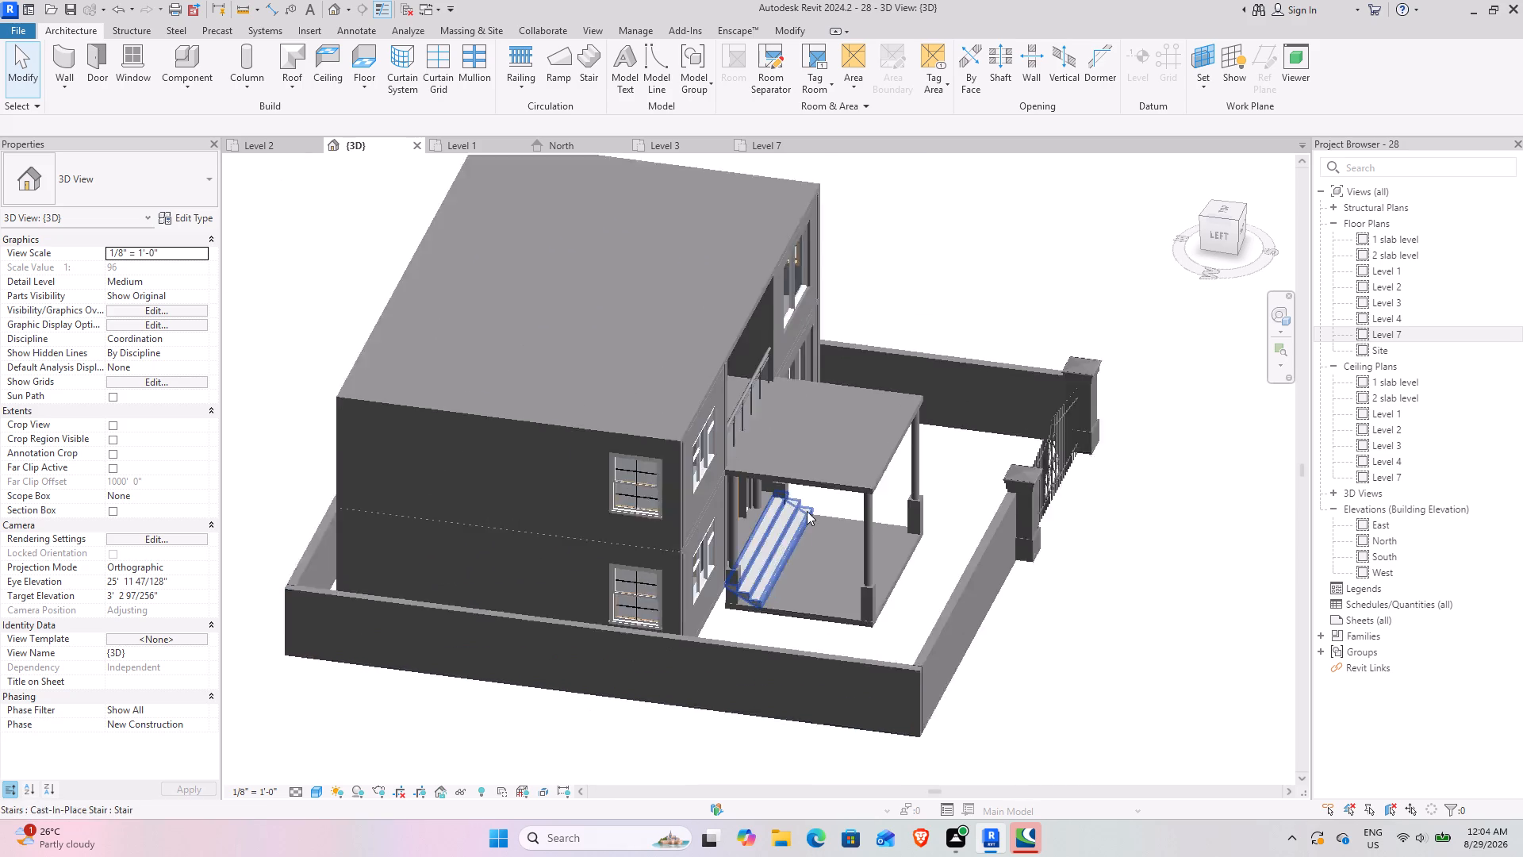
{"action": "scroll", "coordinate": [807, 511], "scroll_direction": "up", "scroll_amount": 4}
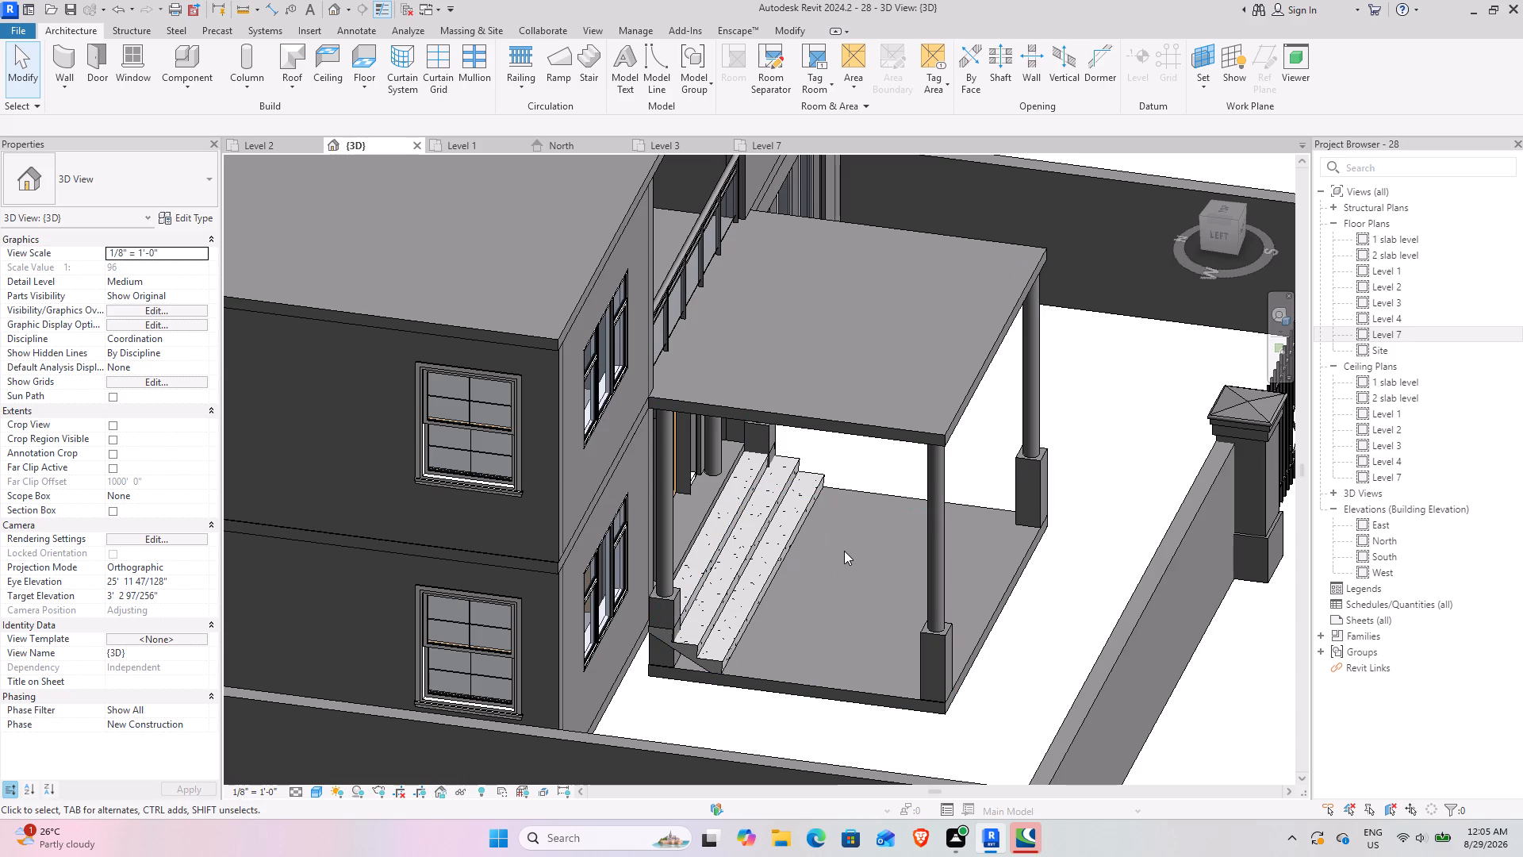
{"action": "scroll", "coordinate": [818, 555], "scroll_direction": "down", "scroll_amount": 3}
{"action": "middle_click_drag", "start_coordinate": [797, 564], "coordinate": [892, 551]}
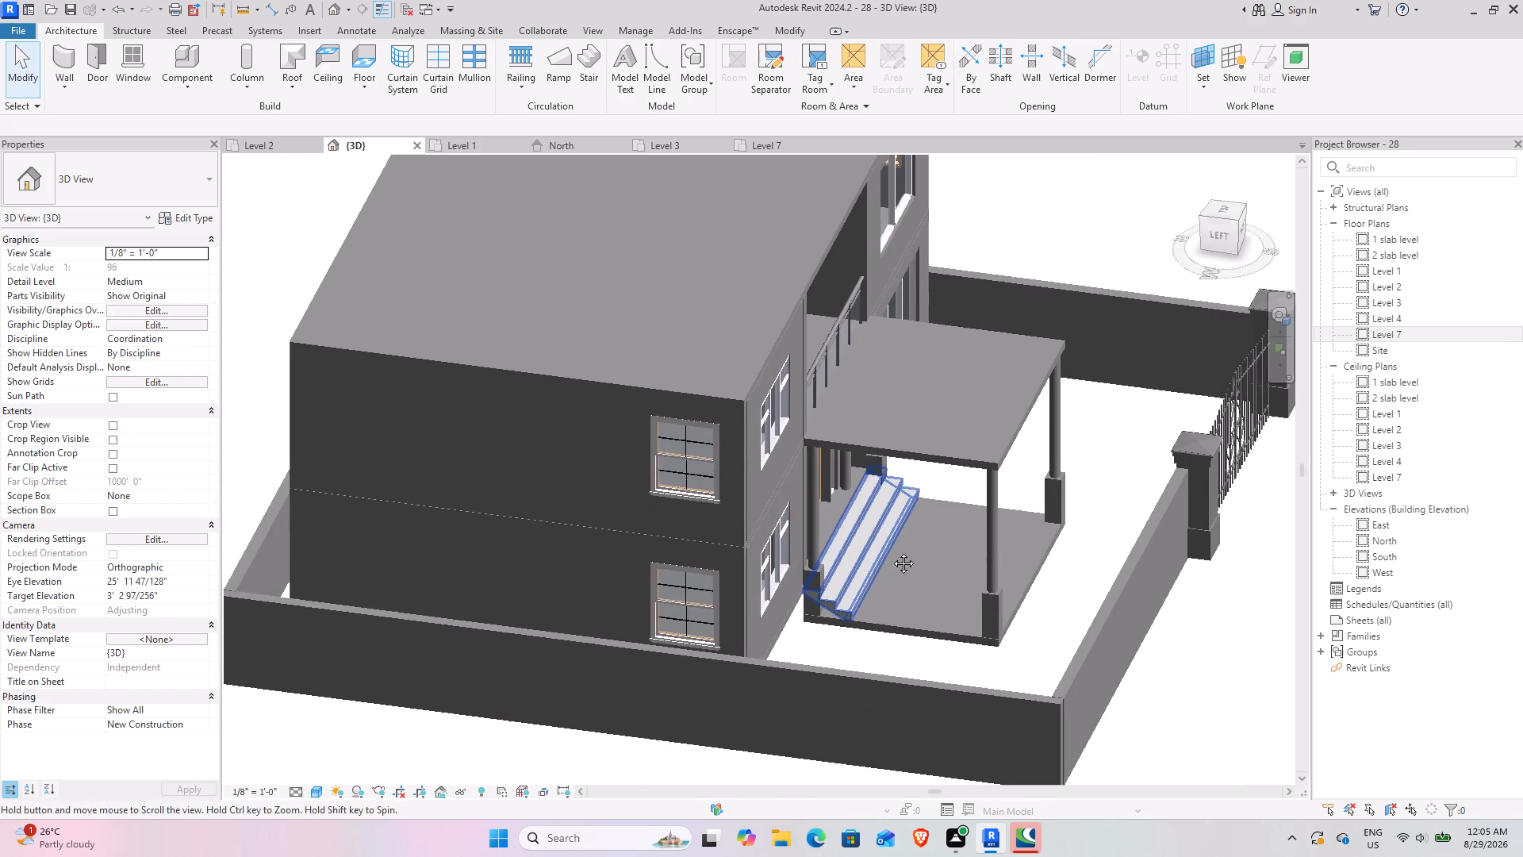
{"action": "middle_click_drag", "start_coordinate": [892, 551], "coordinate": [888, 551]}
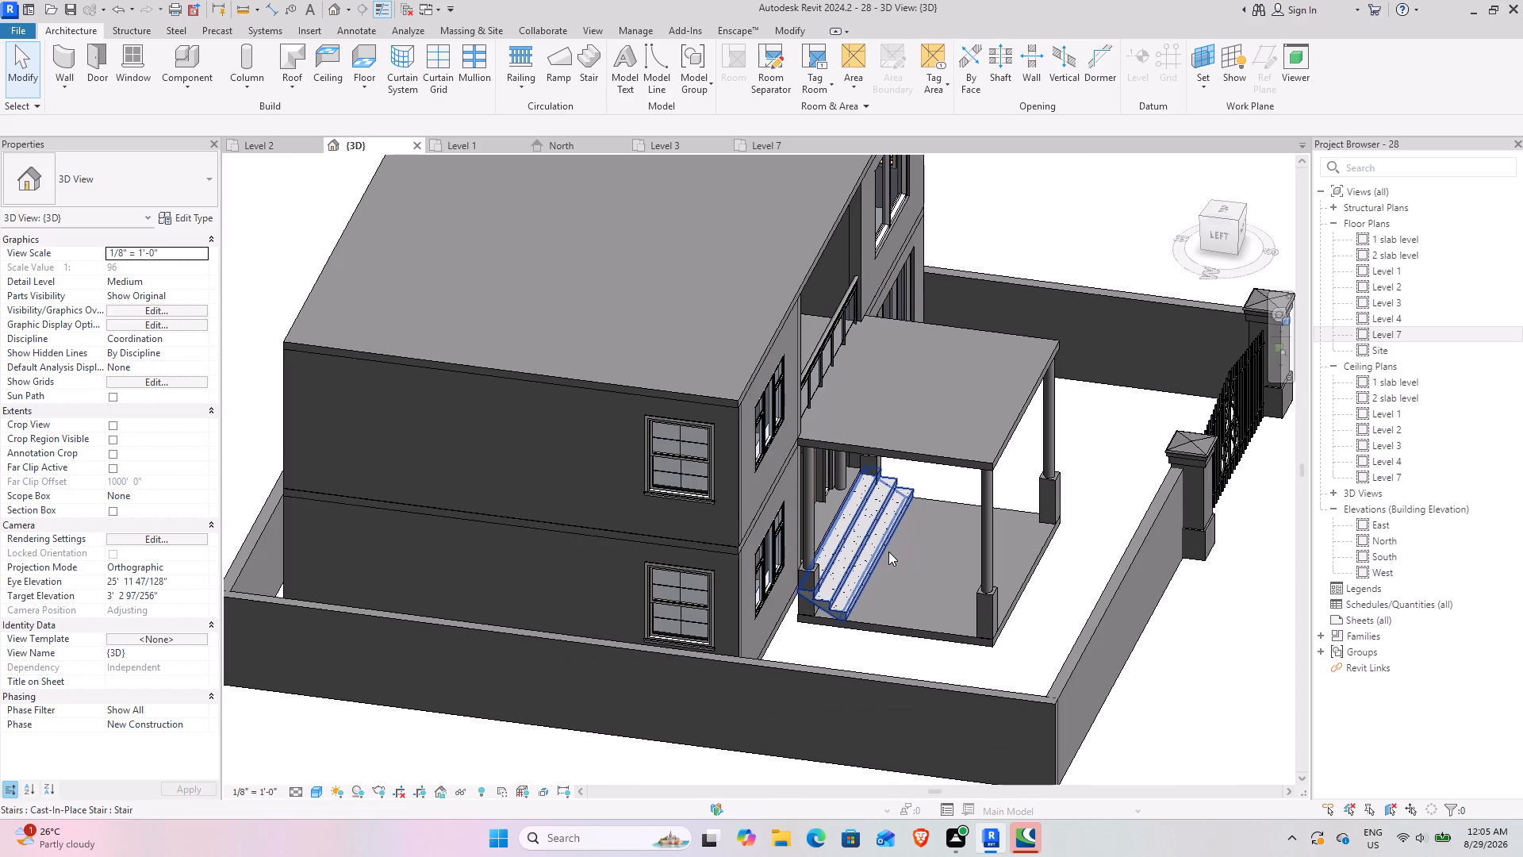
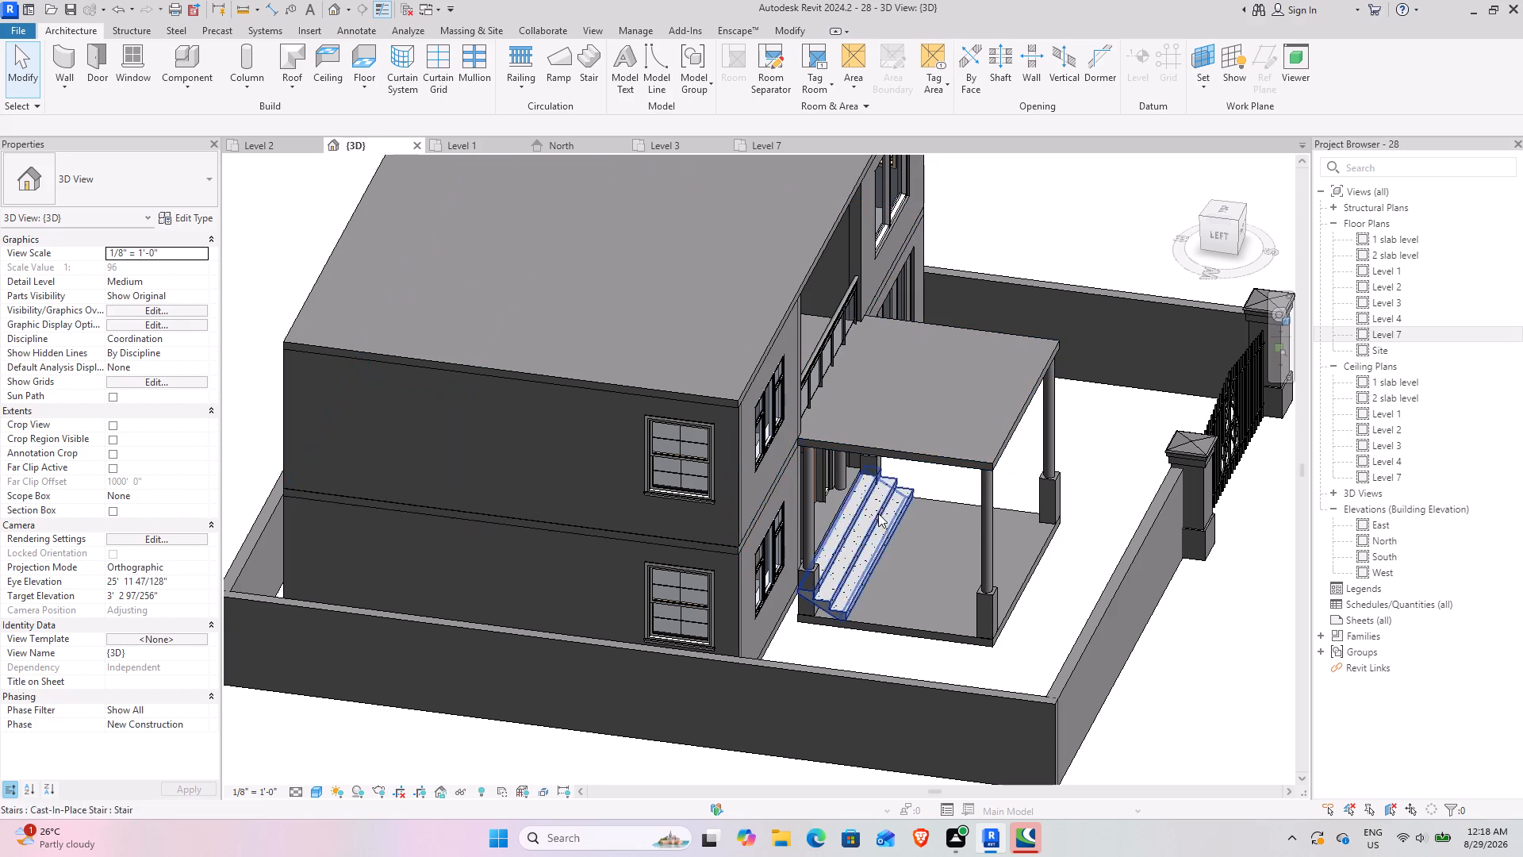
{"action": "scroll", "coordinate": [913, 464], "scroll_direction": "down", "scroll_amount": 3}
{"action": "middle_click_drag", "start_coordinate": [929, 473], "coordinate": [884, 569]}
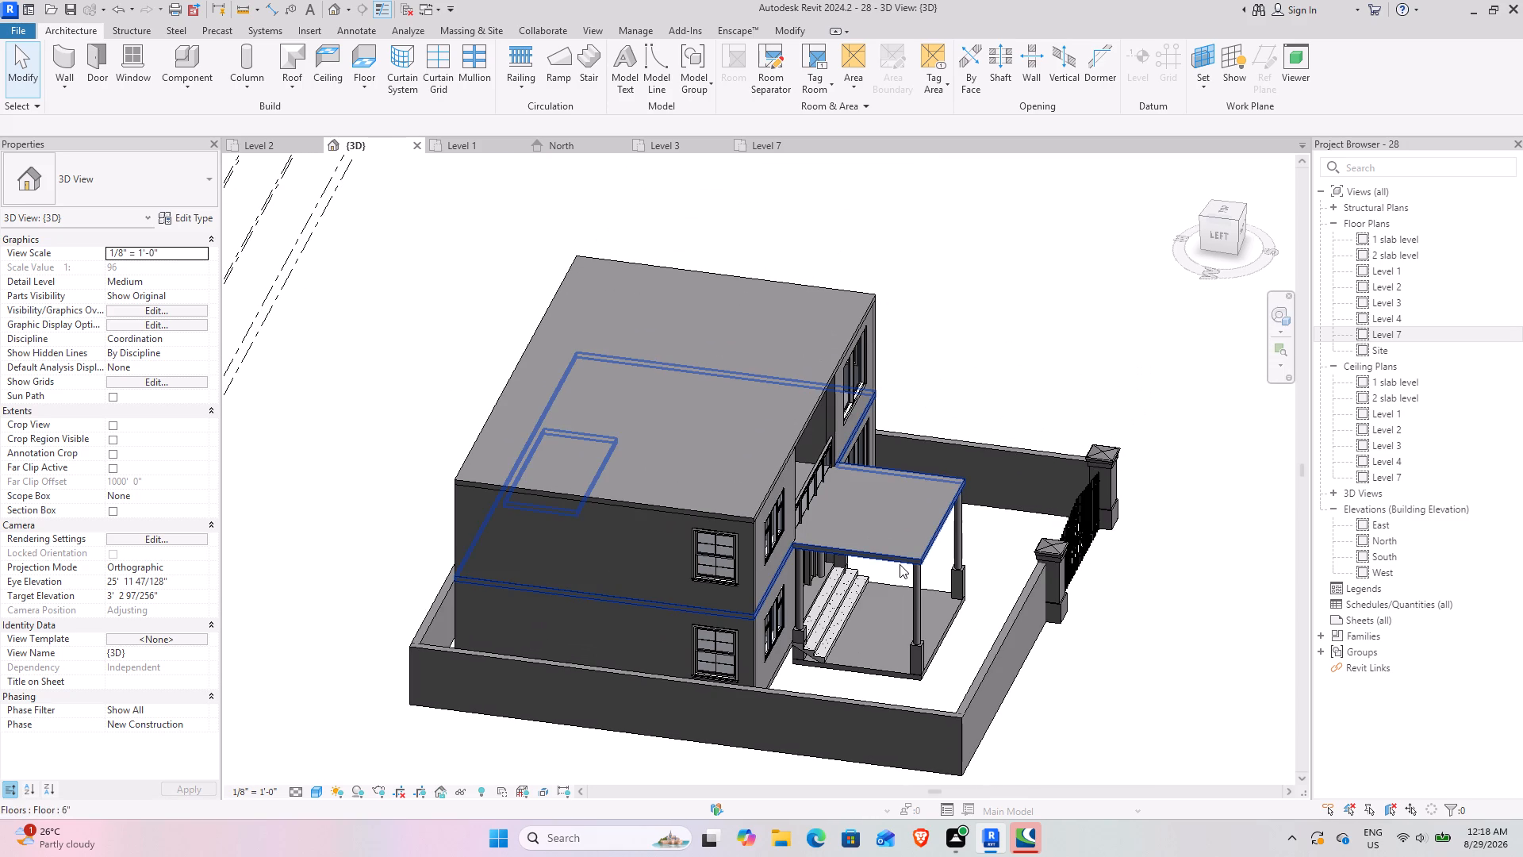
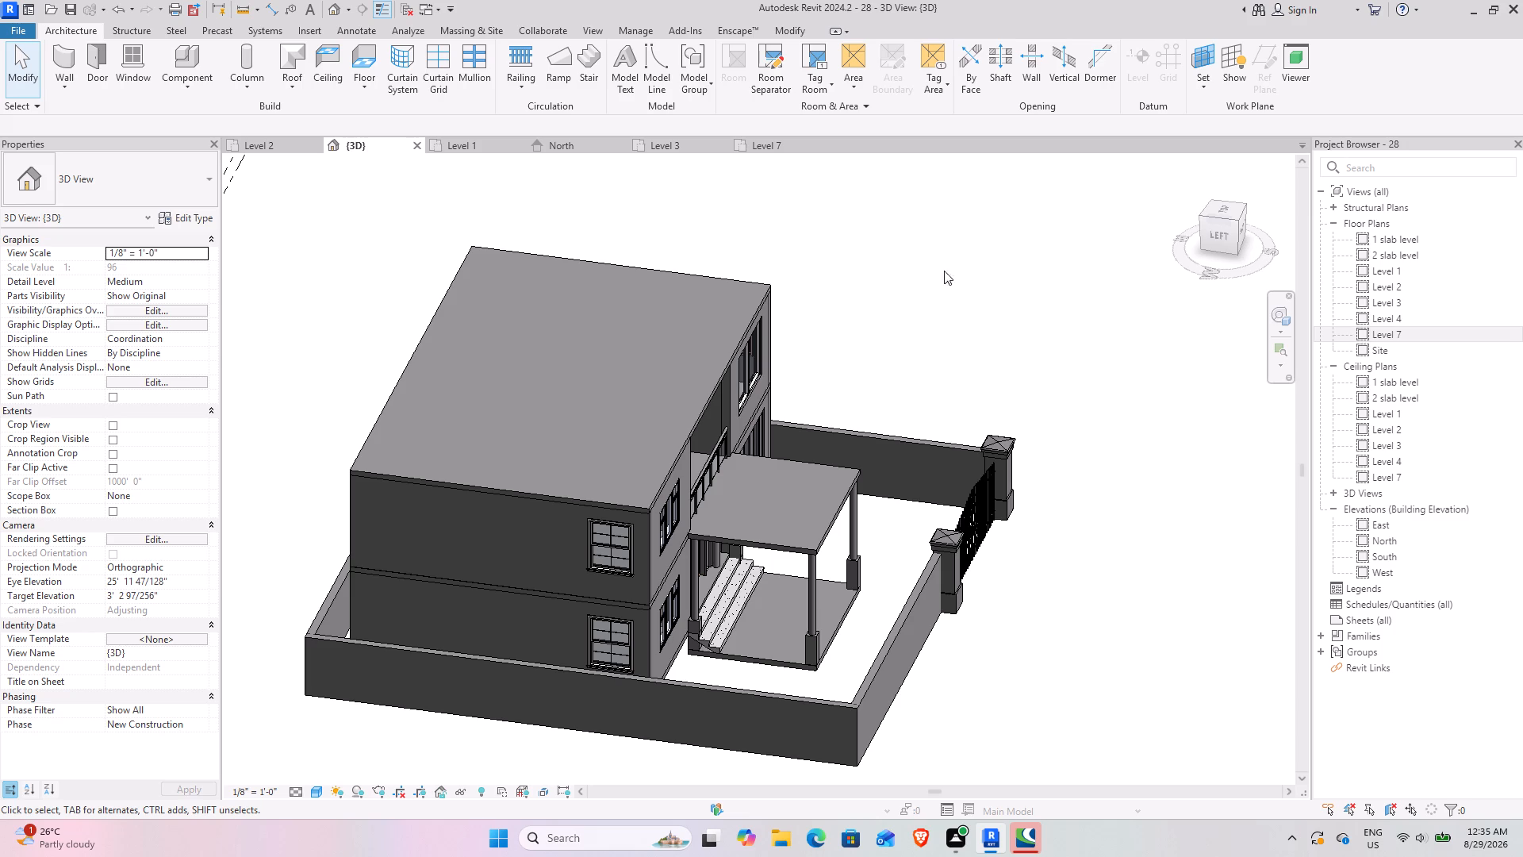
Examine the whole villa and its compound wall in 3D from above, the front and the front-right corner.
{"action": "scroll", "coordinate": [1026, 391], "scroll_direction": "down", "scroll_amount": 6}
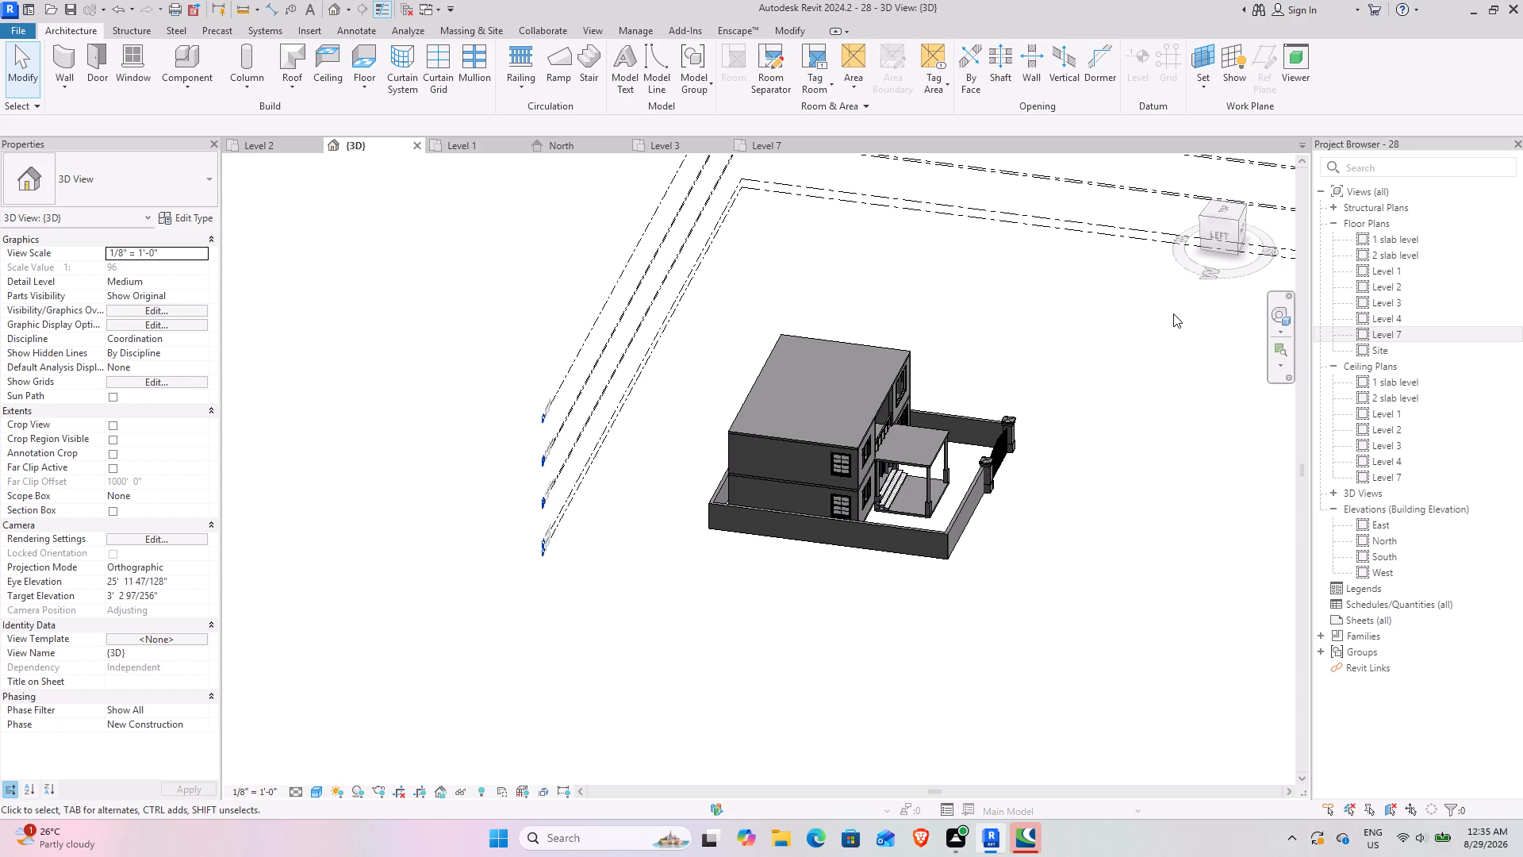
{"action": "left_click_drag", "start_coordinate": [1222, 237], "coordinate": [972, 223]}
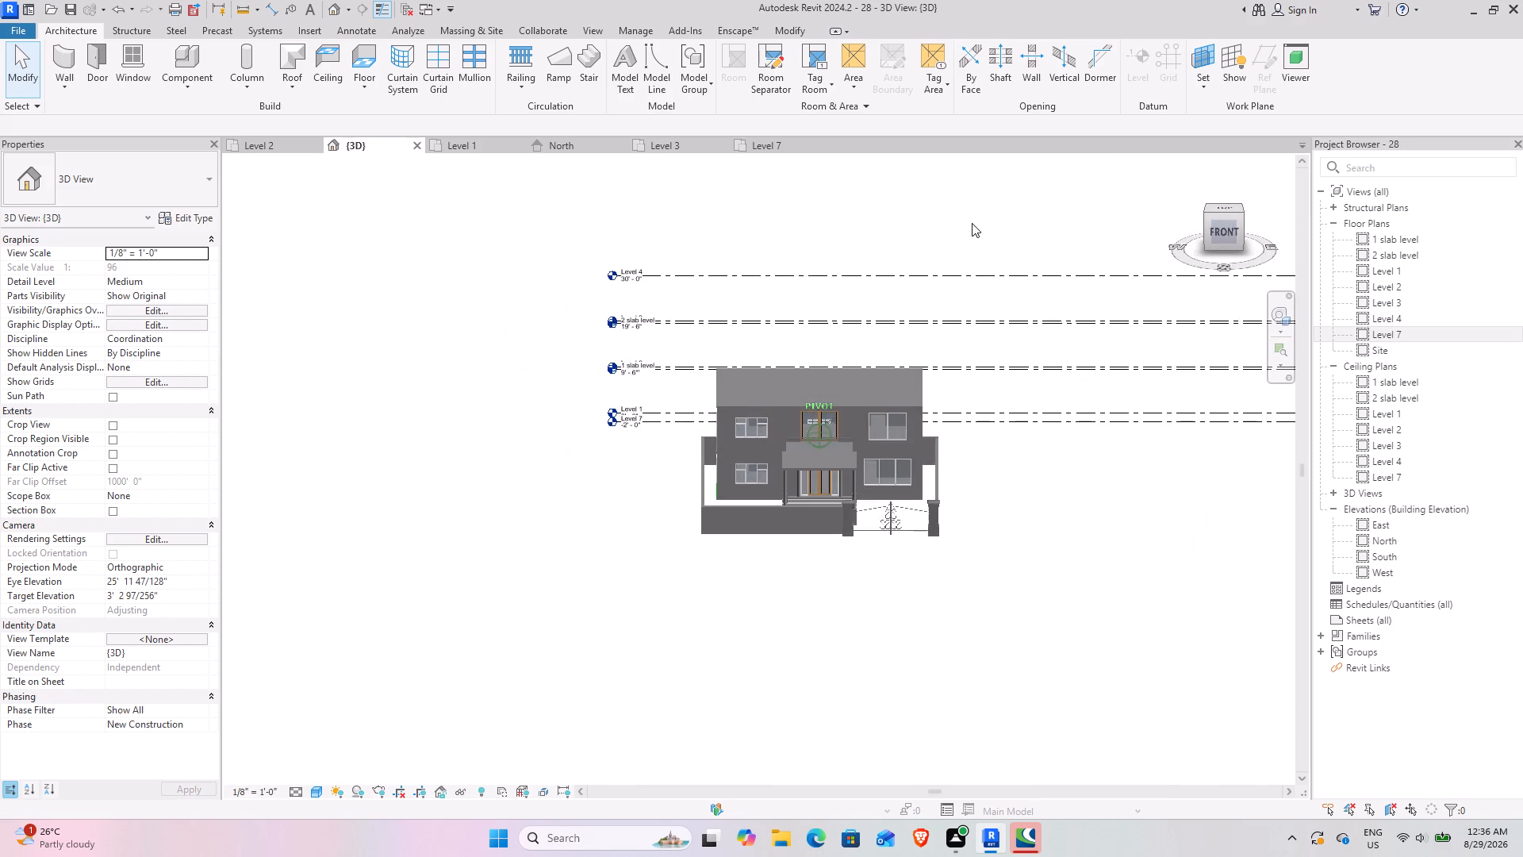
{"action": "left_click_drag", "start_coordinate": [972, 223], "coordinate": [926, 271]}
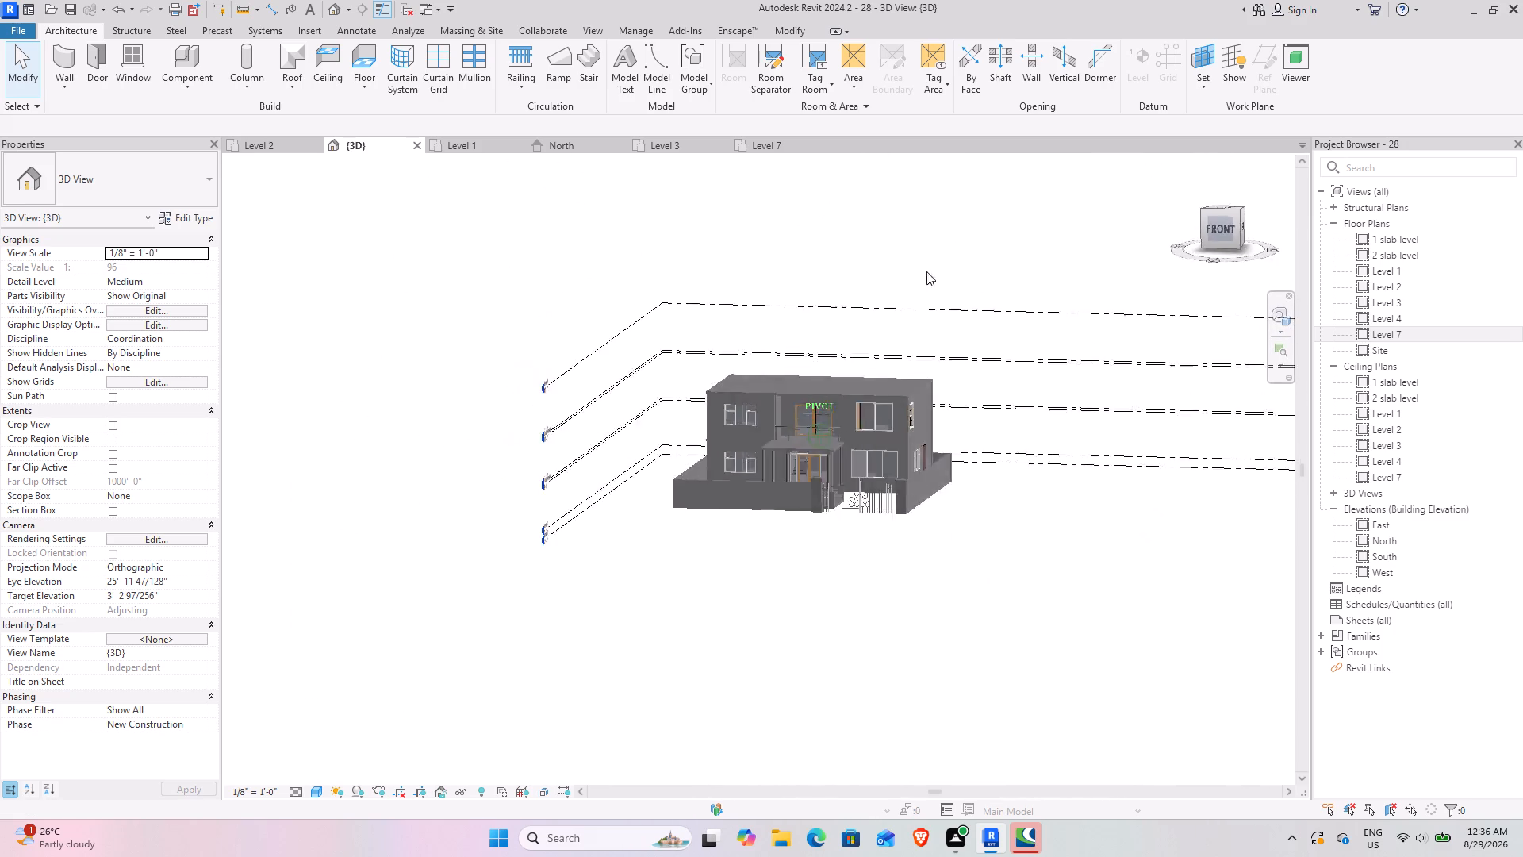
{"action": "left_click_drag", "start_coordinate": [926, 271], "coordinate": [939, 343]}
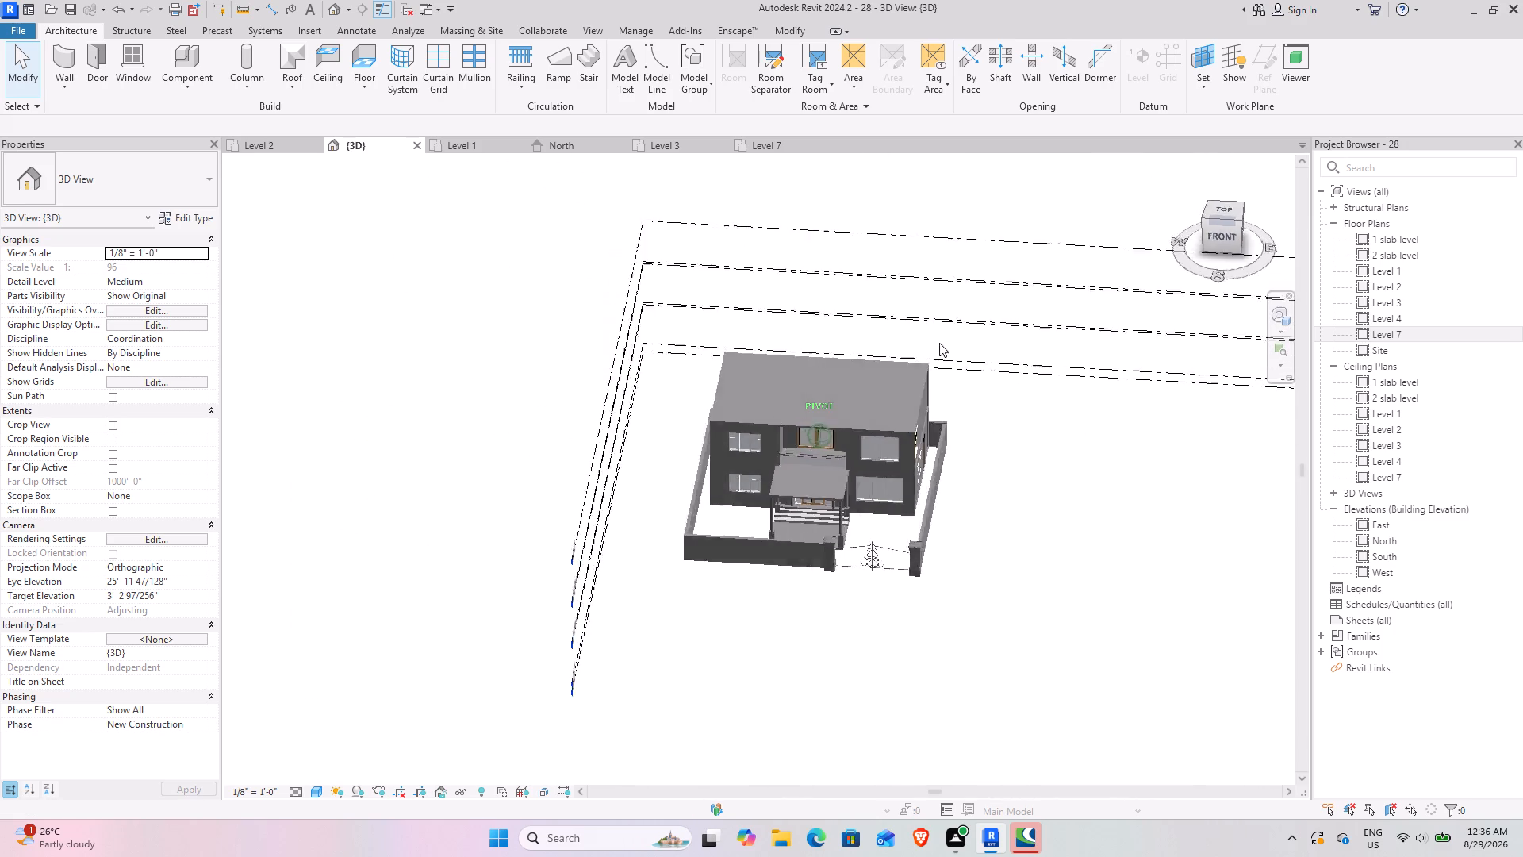
{"action": "left_click_drag", "start_coordinate": [939, 343], "coordinate": [850, 298]}
{"action": "scroll", "coordinate": [1150, 349], "scroll_direction": "down", "scroll_amount": 1}
{"action": "scroll", "coordinate": [769, 424], "scroll_direction": "up", "scroll_amount": 6}
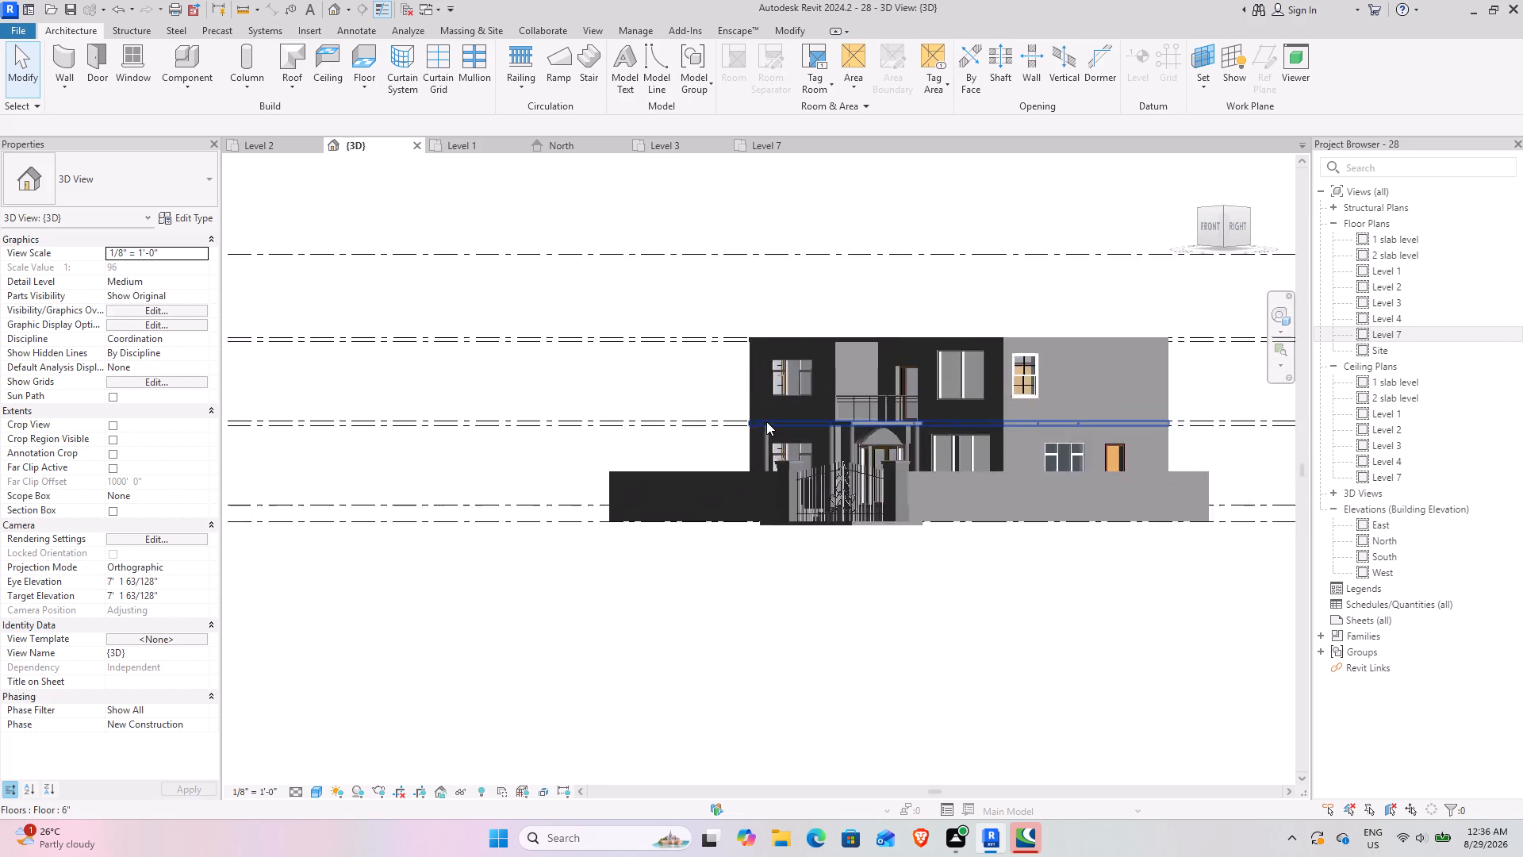
{"action": "scroll", "coordinate": [766, 421], "scroll_direction": "up", "scroll_amount": 5}
{"action": "scroll", "coordinate": [786, 421], "scroll_direction": "down", "scroll_amount": 4}
{"action": "middle_click_drag", "start_coordinate": [949, 482], "coordinate": [684, 445]}
{"action": "scroll", "coordinate": [639, 429], "scroll_direction": "up", "scroll_amount": 4}
Inspect the front facade up close, checking the windows, balcony, entrance porch and gate, plus both side walls.
{"action": "left_click_drag", "start_coordinate": [1213, 222], "coordinate": [1253, 243]}
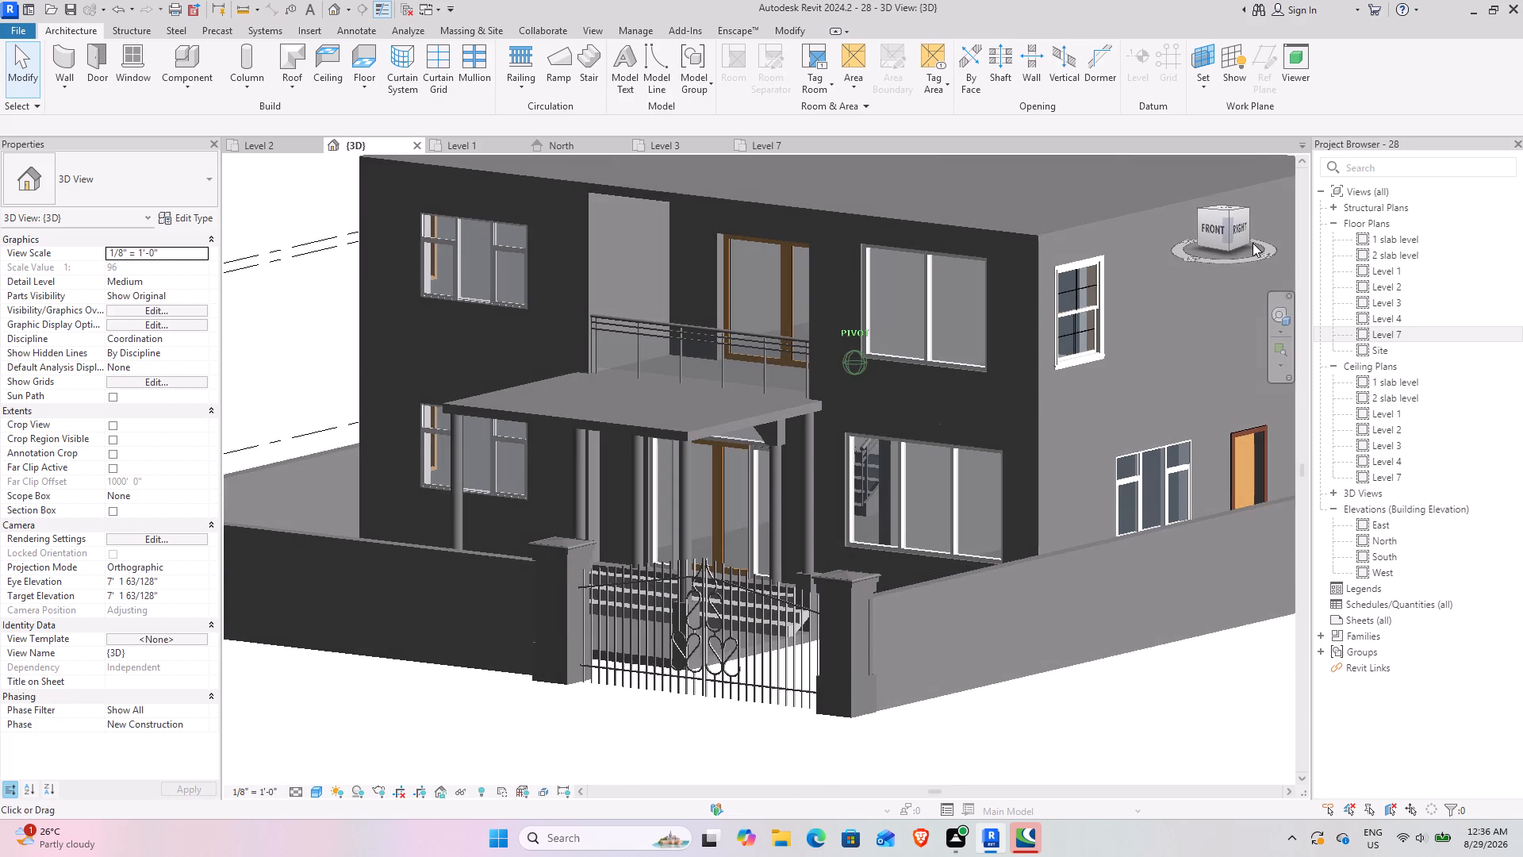
{"action": "left_click_drag", "start_coordinate": [1253, 243], "coordinate": [1246, 240]}
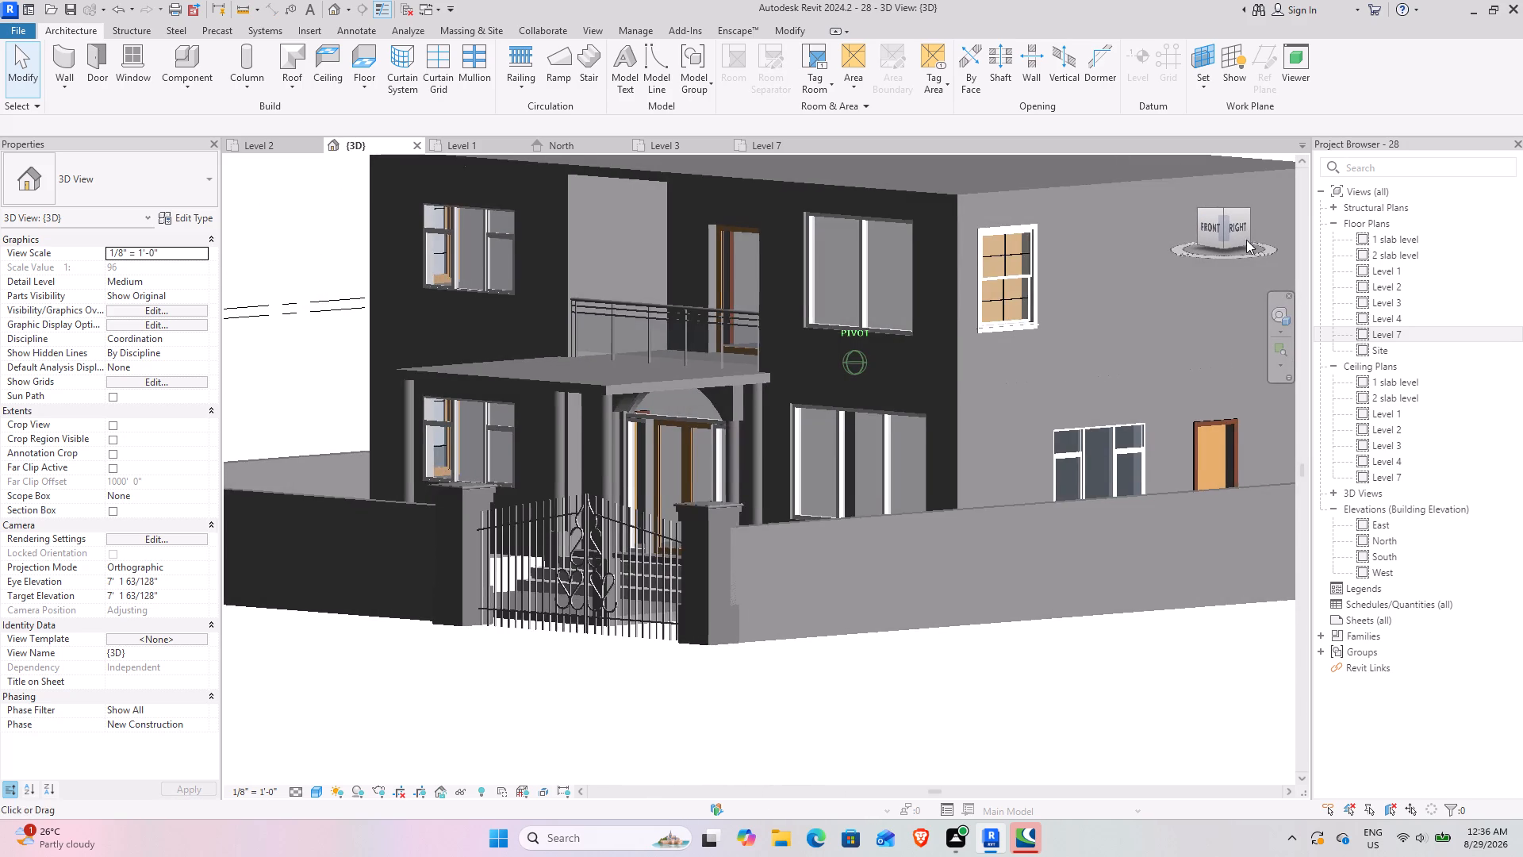
{"action": "left_click_drag", "start_coordinate": [1246, 240], "coordinate": [271, 236]}
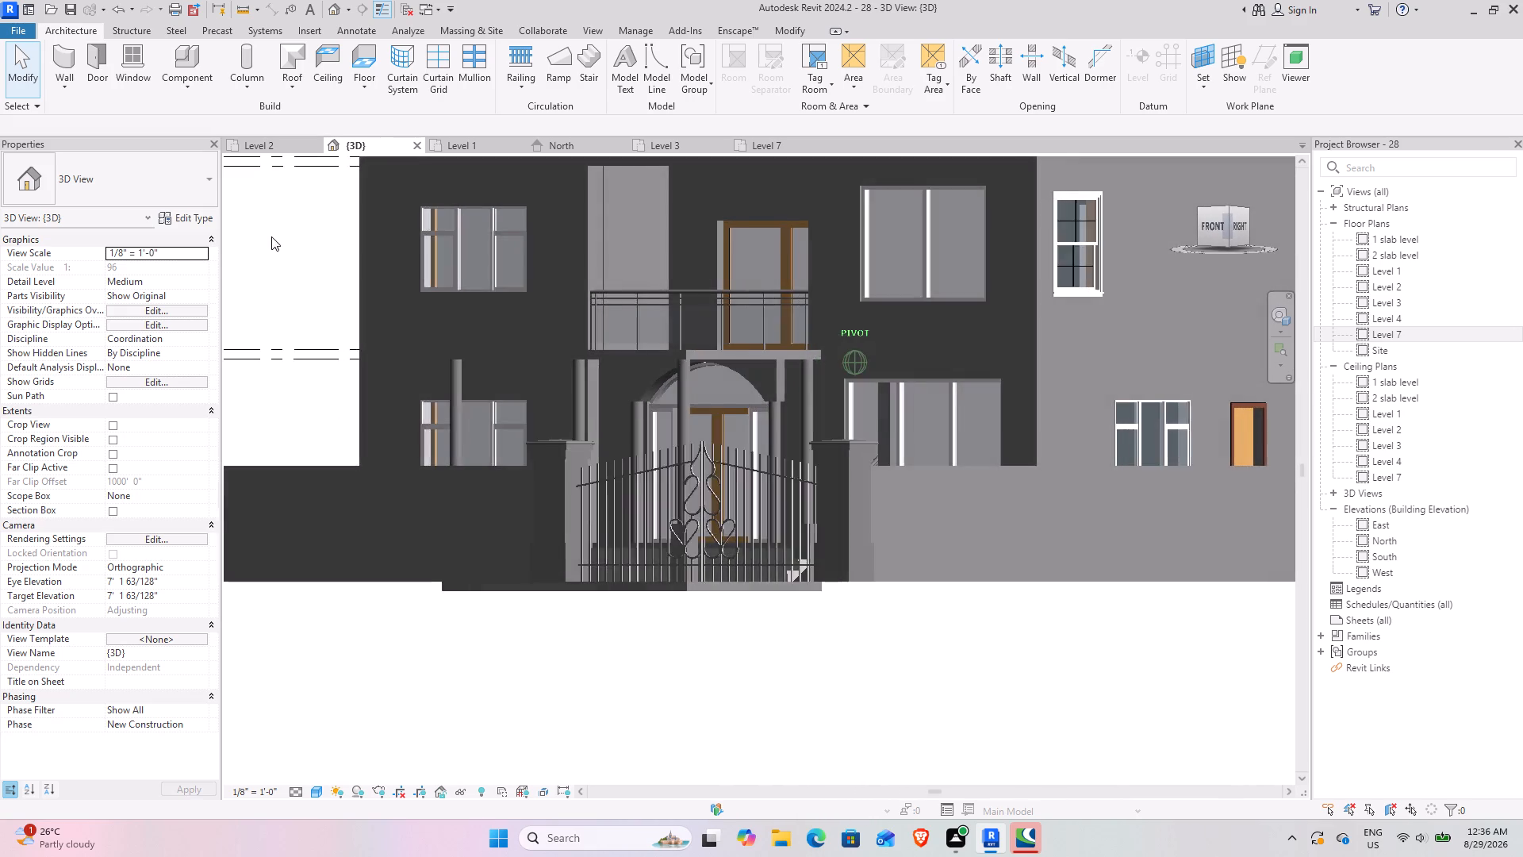
{"action": "left_click_drag", "start_coordinate": [271, 236], "coordinate": [314, 286]}
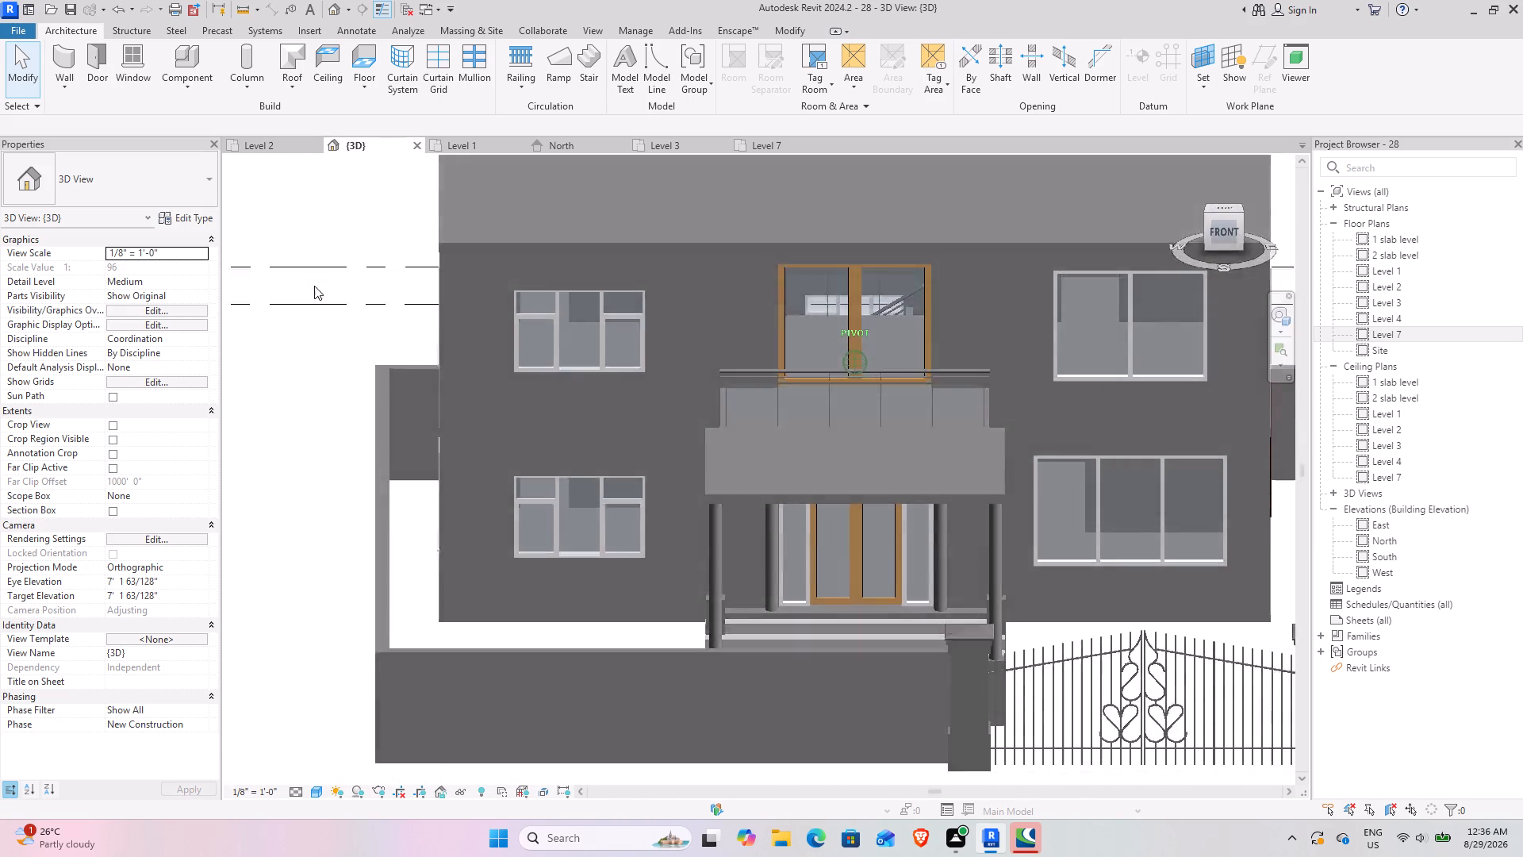
{"action": "left_click_drag", "start_coordinate": [314, 286], "coordinate": [232, 288]}
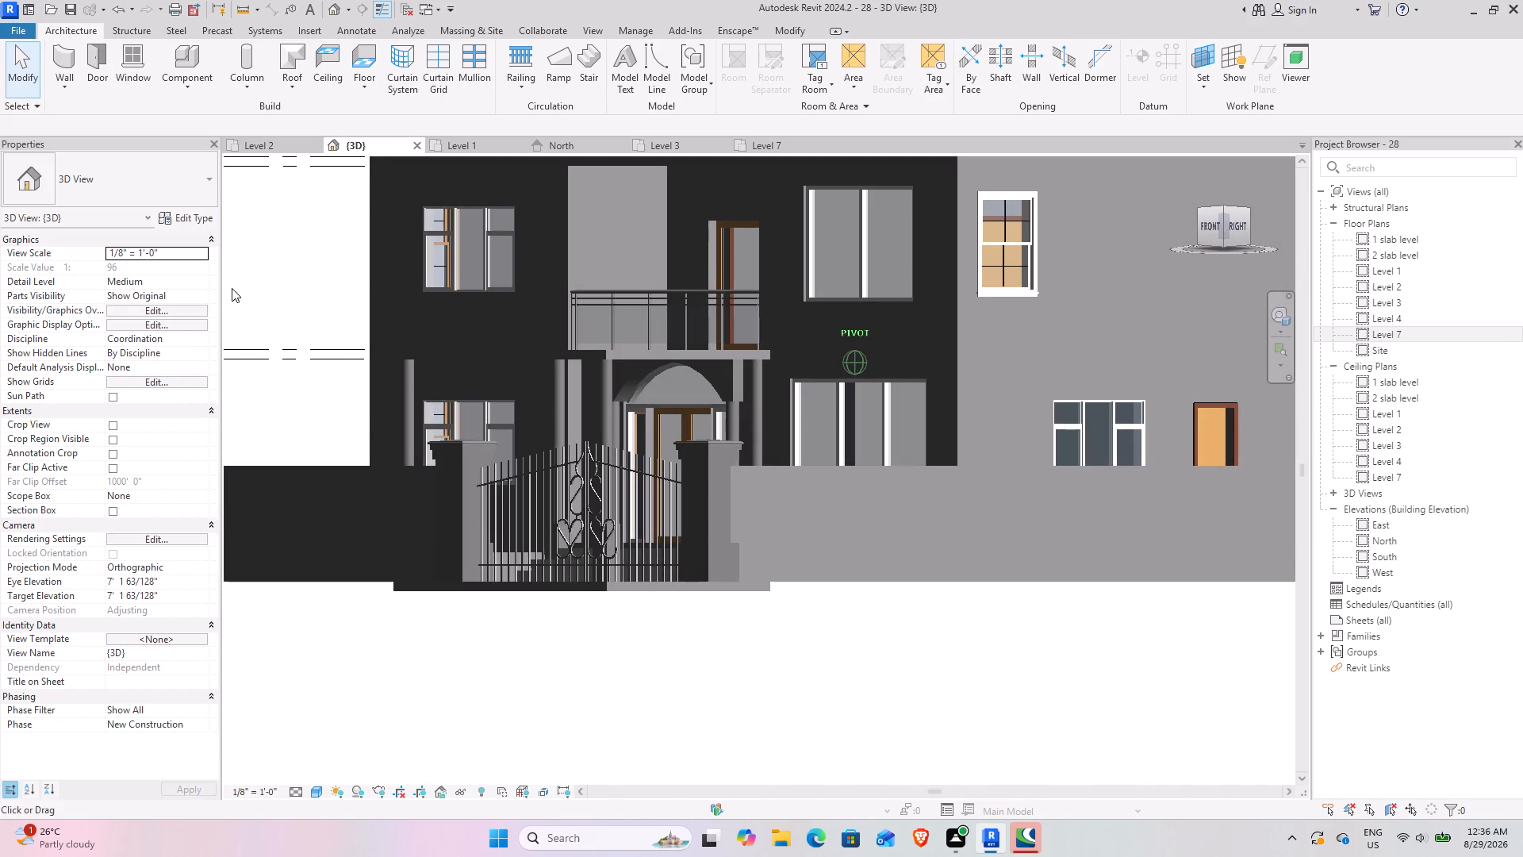
{"action": "left_click_drag", "start_coordinate": [232, 288], "coordinate": [285, 297]}
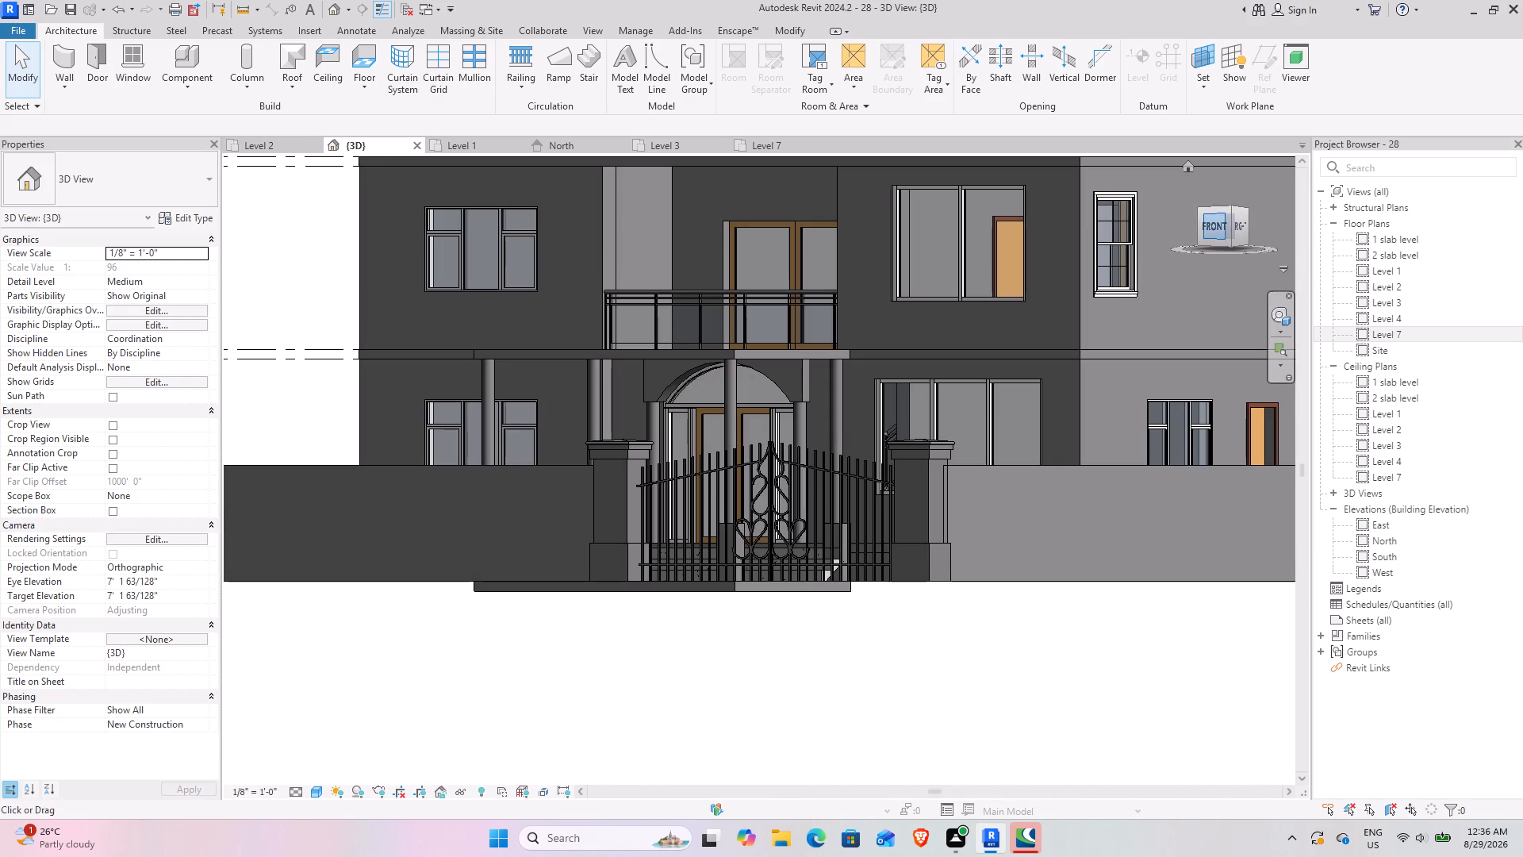
{"action": "scroll", "coordinate": [766, 227], "scroll_direction": "down", "scroll_amount": 3}
{"action": "middle_click_drag", "start_coordinate": [774, 231], "coordinate": [778, 281]}
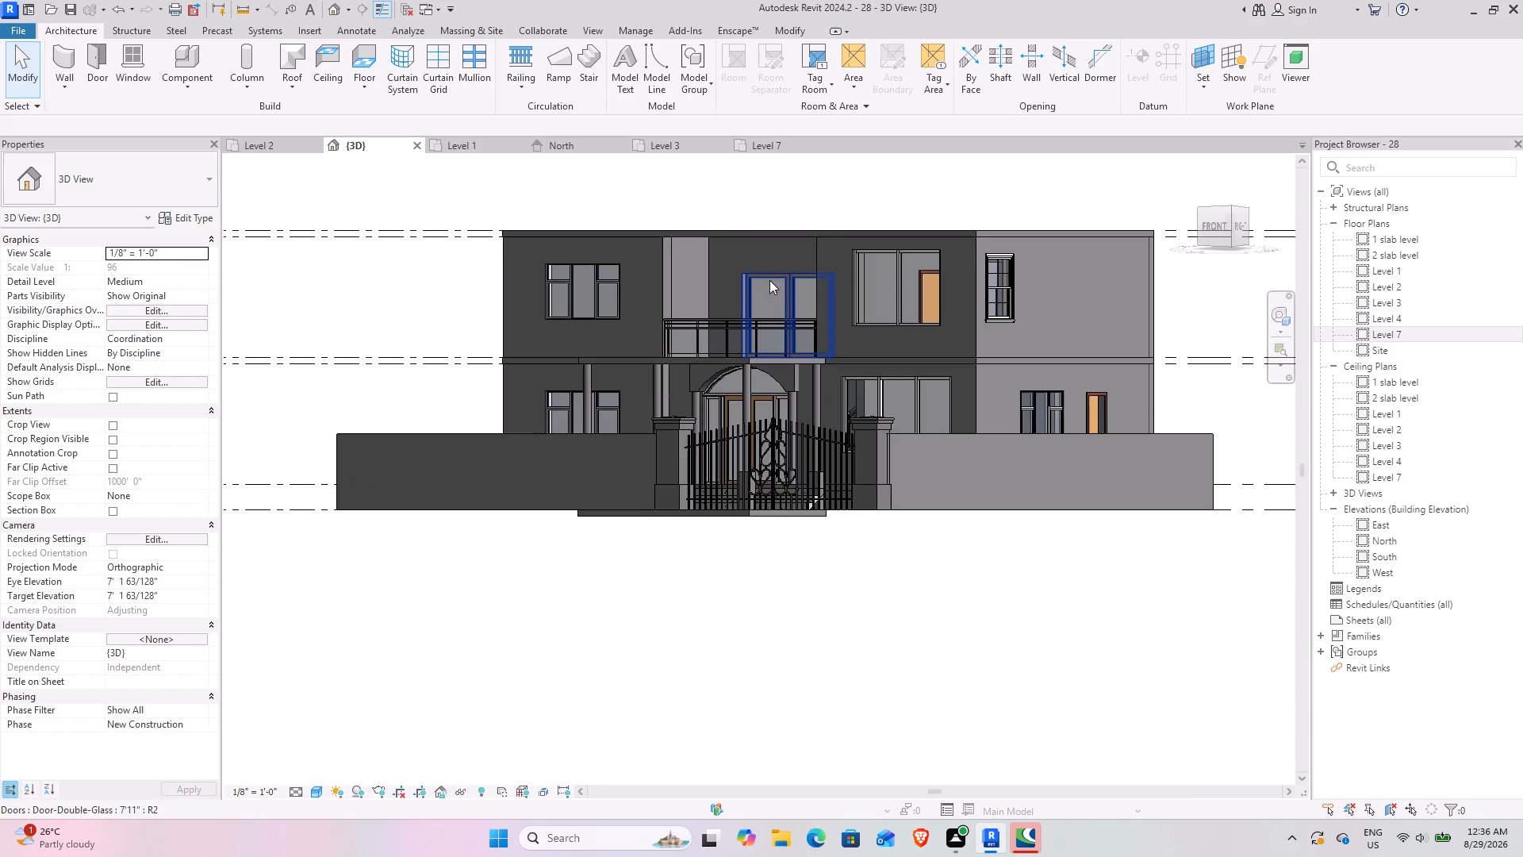
{"action": "scroll", "coordinate": [758, 270], "scroll_direction": "up", "scroll_amount": 3}
{"action": "left_click_drag", "start_coordinate": [1229, 221], "coordinate": [1235, 241]}
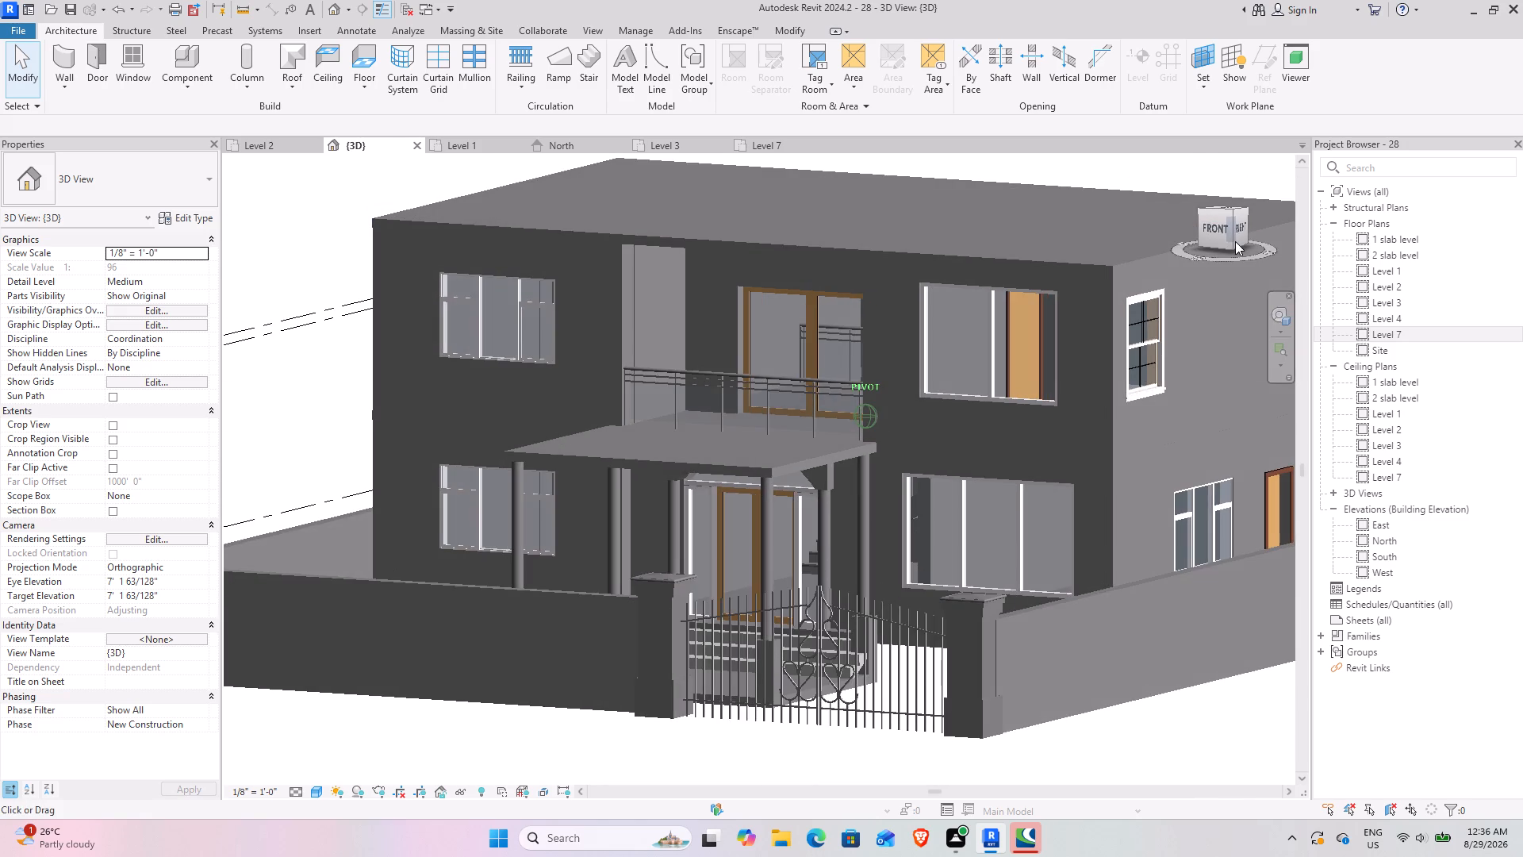
{"action": "left_click_drag", "start_coordinate": [1235, 241], "coordinate": [1274, 243]}
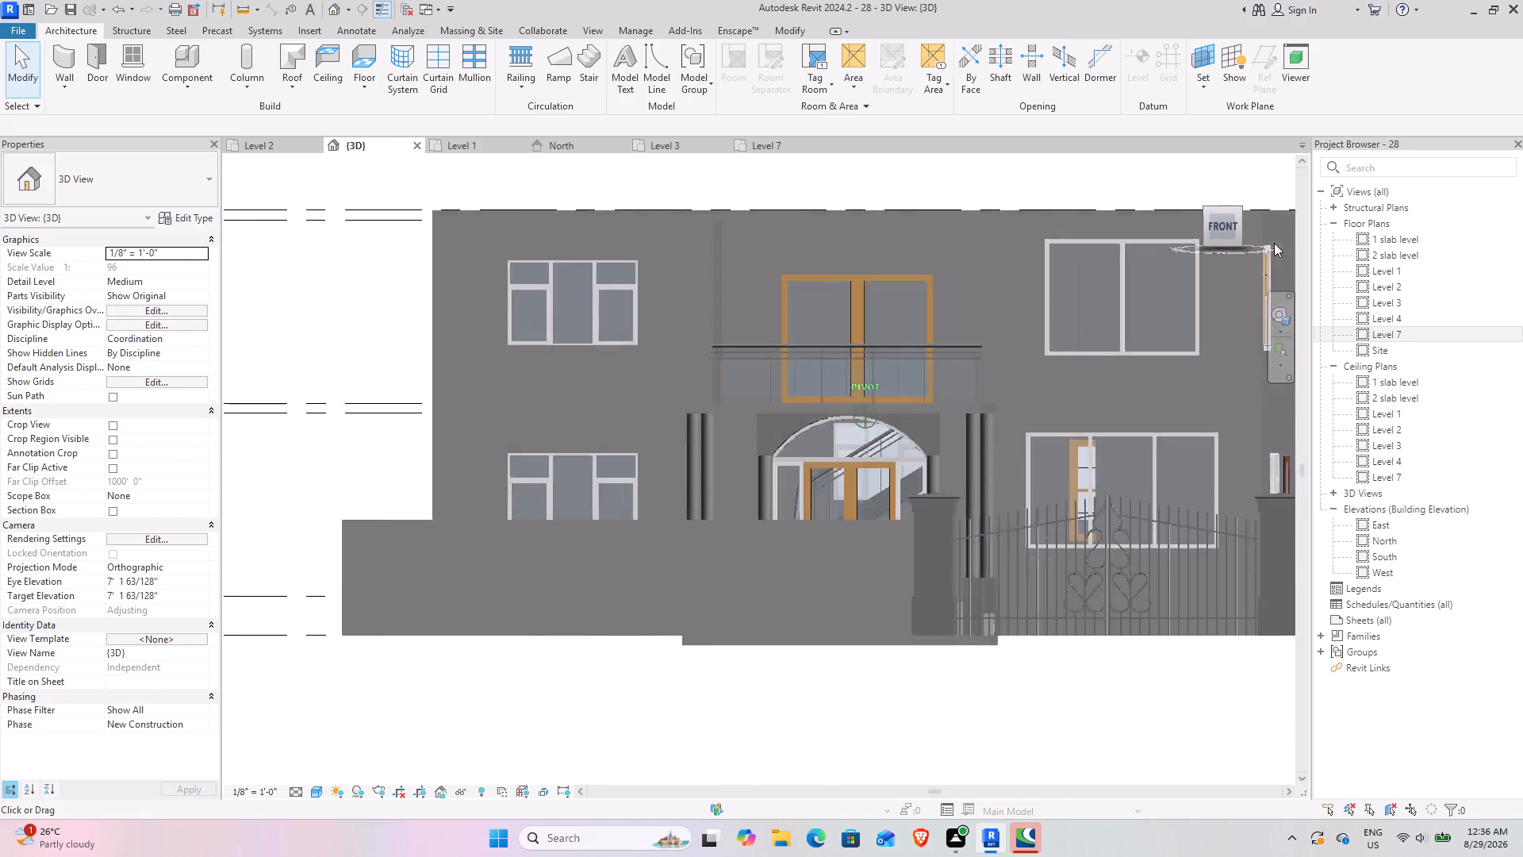
{"action": "left_click_drag", "start_coordinate": [1274, 243], "coordinate": [1150, 268]}
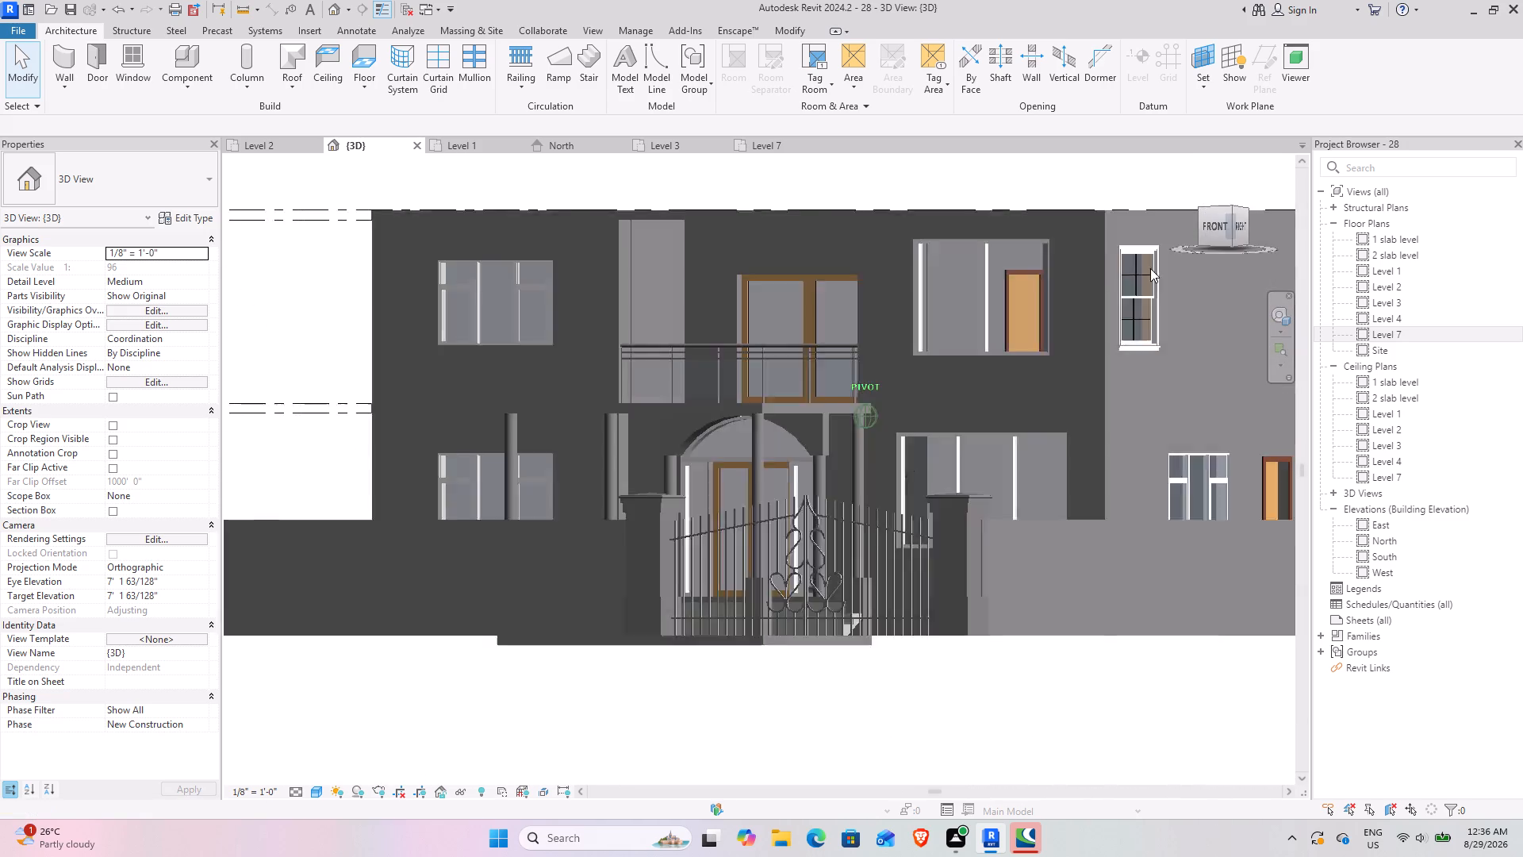
{"action": "left_click_drag", "start_coordinate": [1150, 268], "coordinate": [930, 256]}
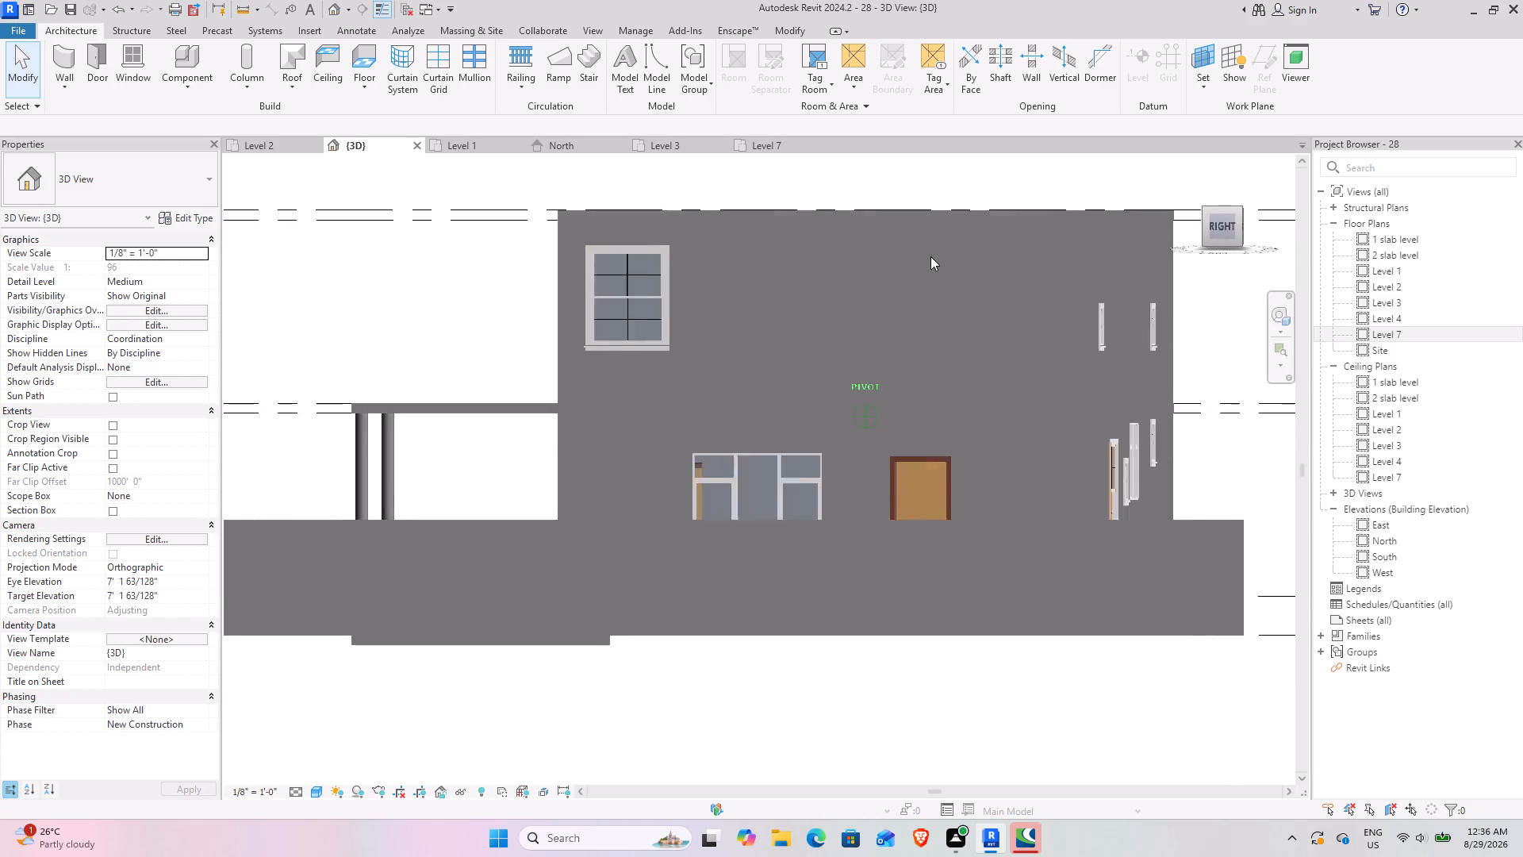
{"action": "left_click_drag", "start_coordinate": [930, 256], "coordinate": [1224, 249]}
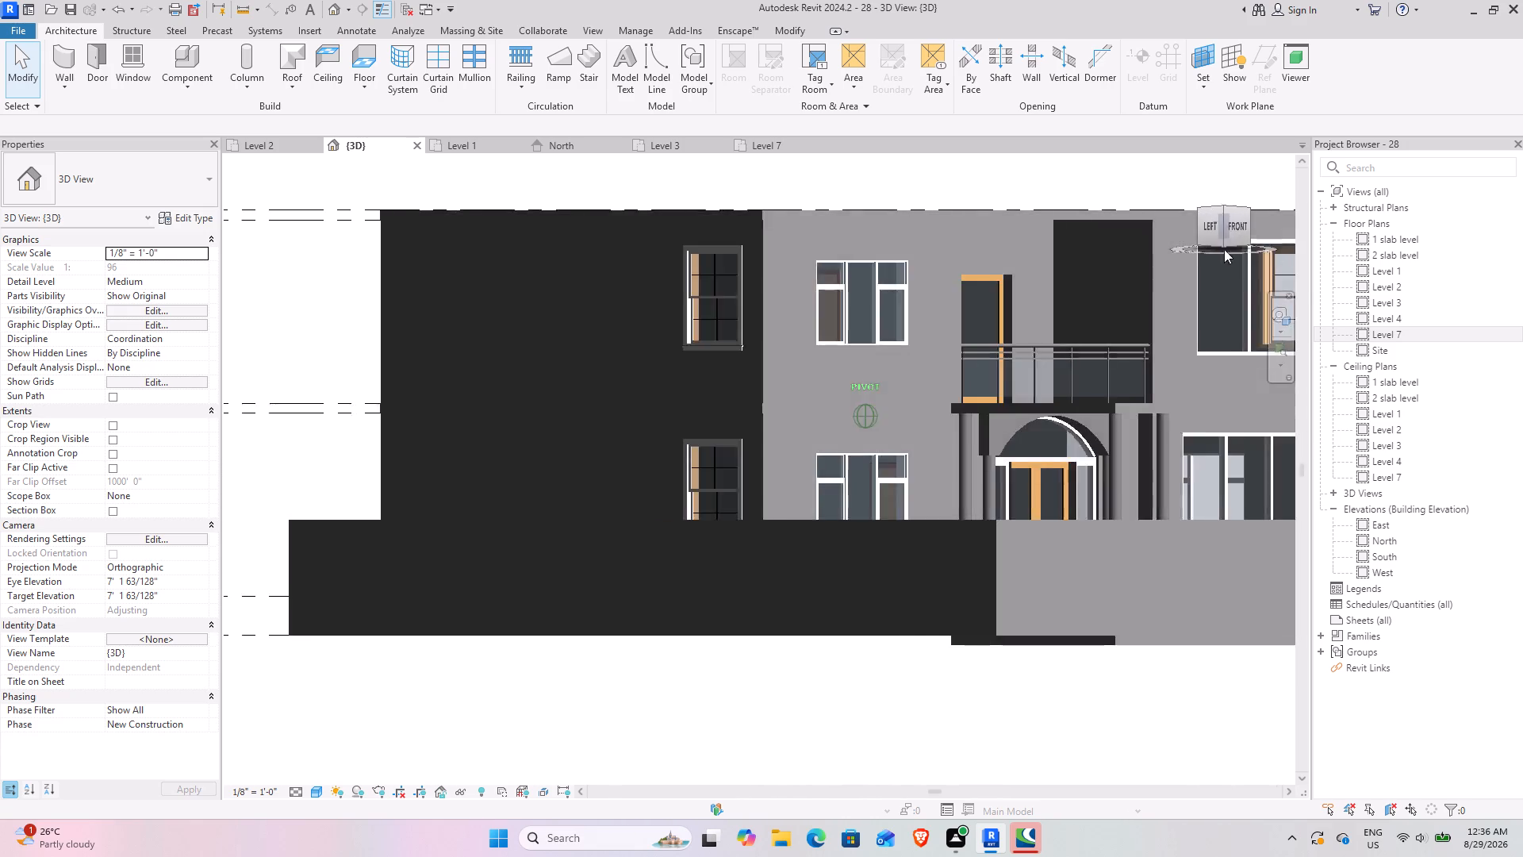
{"action": "left_click_drag", "start_coordinate": [1224, 249], "coordinate": [1161, 259]}
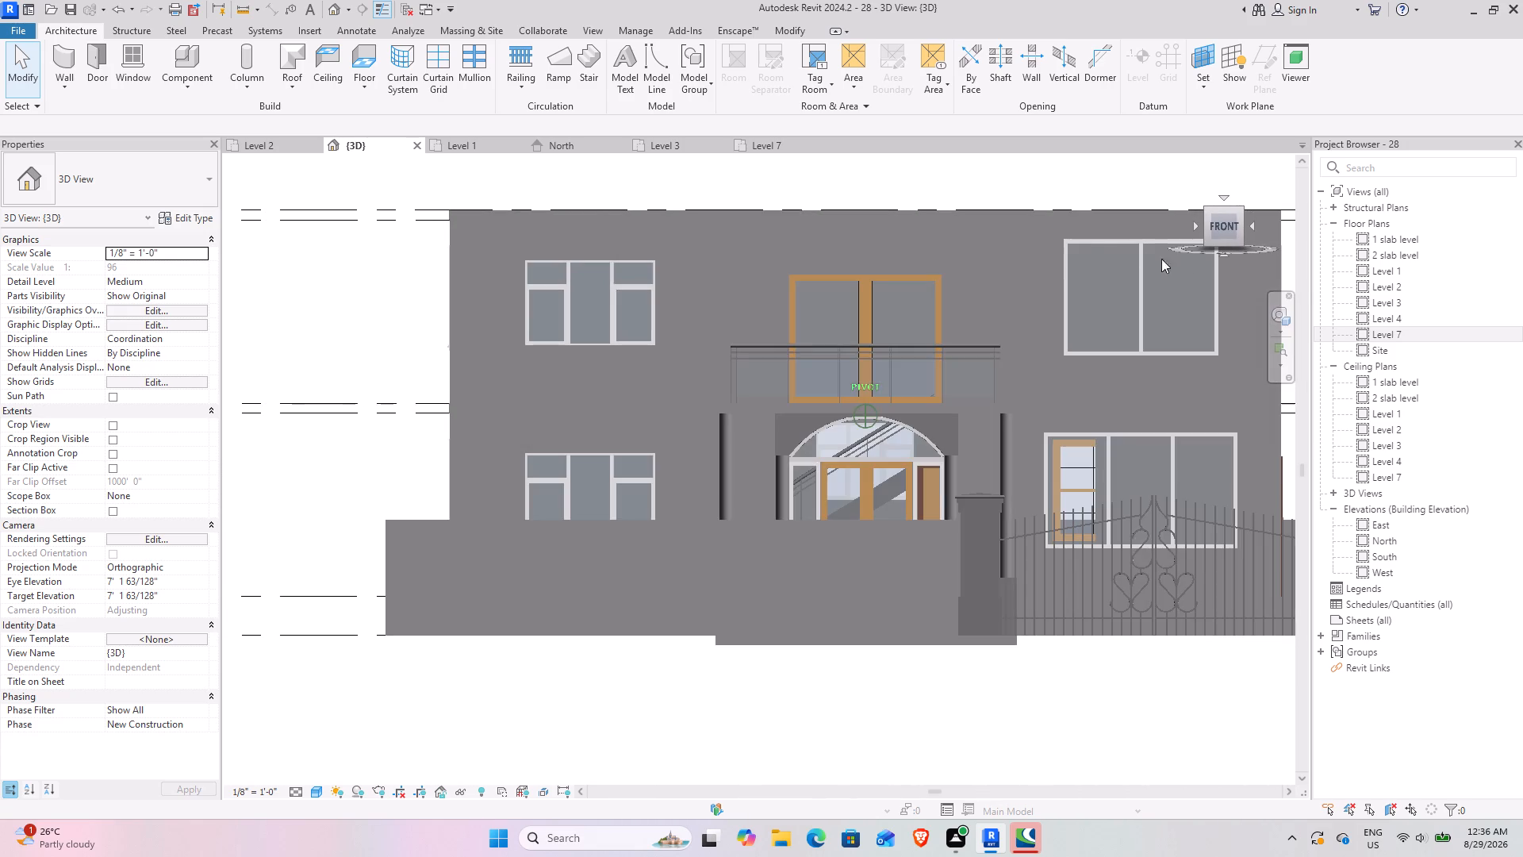
{"action": "left_click_drag", "start_coordinate": [1161, 259], "coordinate": [1049, 257]}
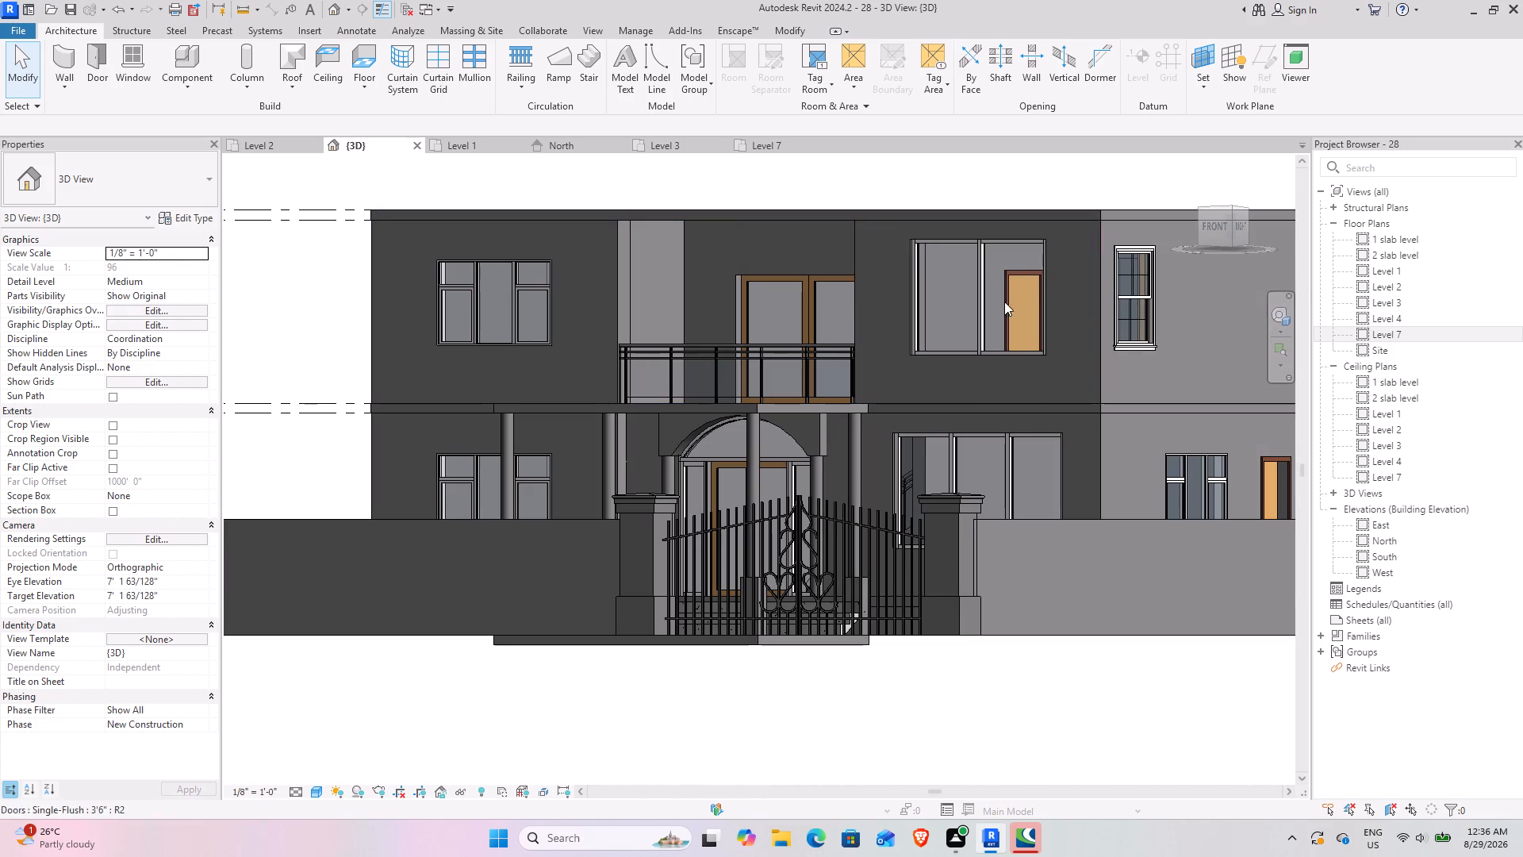
Review the full front elevation with the compound wall and gate, comparing it from straight on and both front corners.
{"action": "scroll", "coordinate": [865, 369], "scroll_direction": "down", "scroll_amount": 6}
{"action": "middle_click_drag", "start_coordinate": [877, 380], "coordinate": [698, 453]}
{"action": "scroll", "coordinate": [678, 434], "scroll_direction": "up", "scroll_amount": 4}
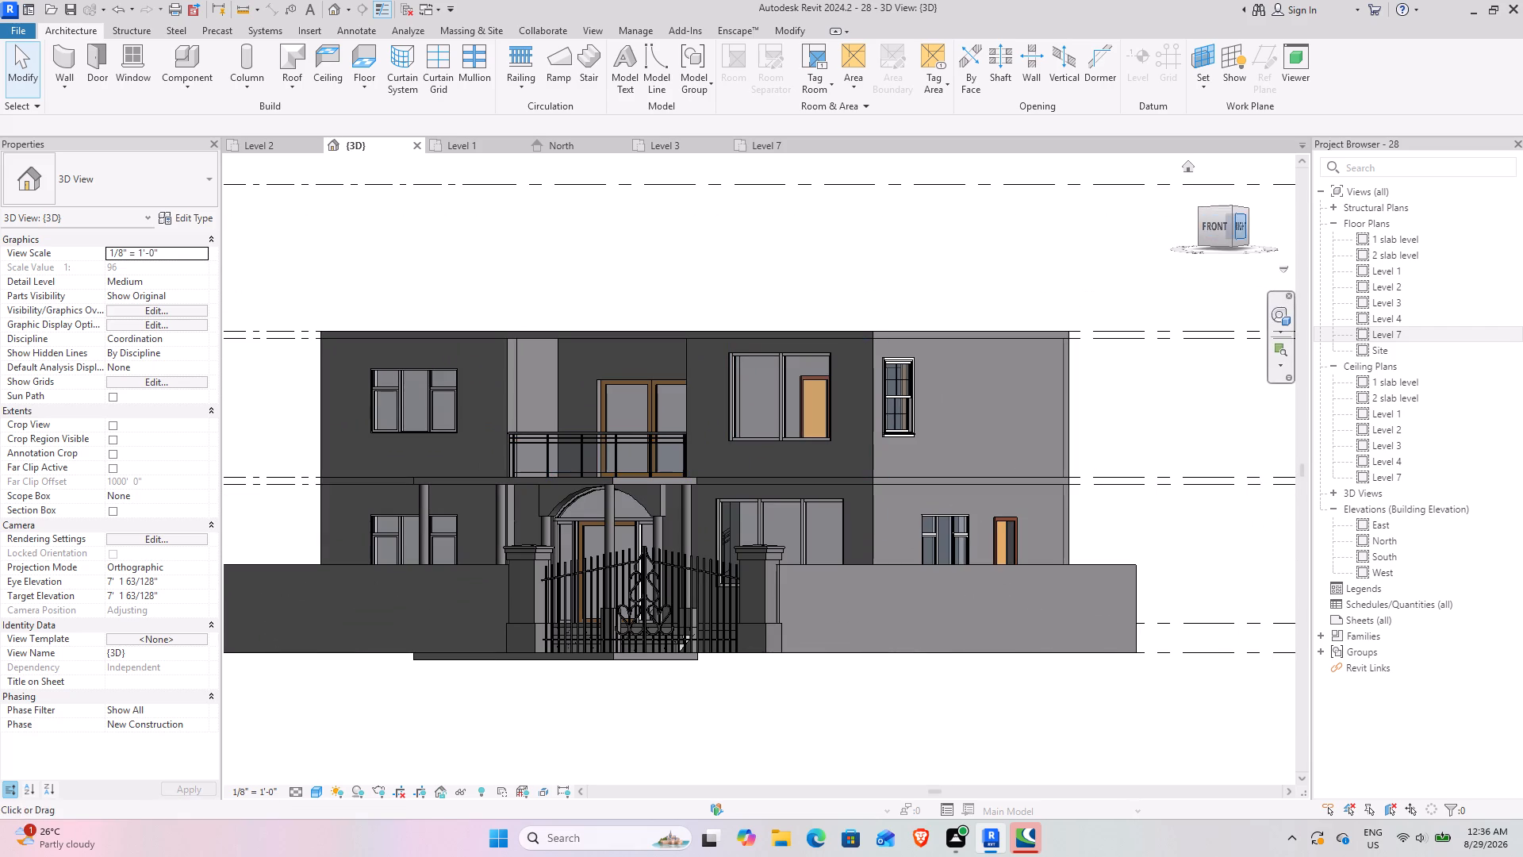
{"action": "left_click_drag", "start_coordinate": [1214, 229], "coordinate": [1260, 276]}
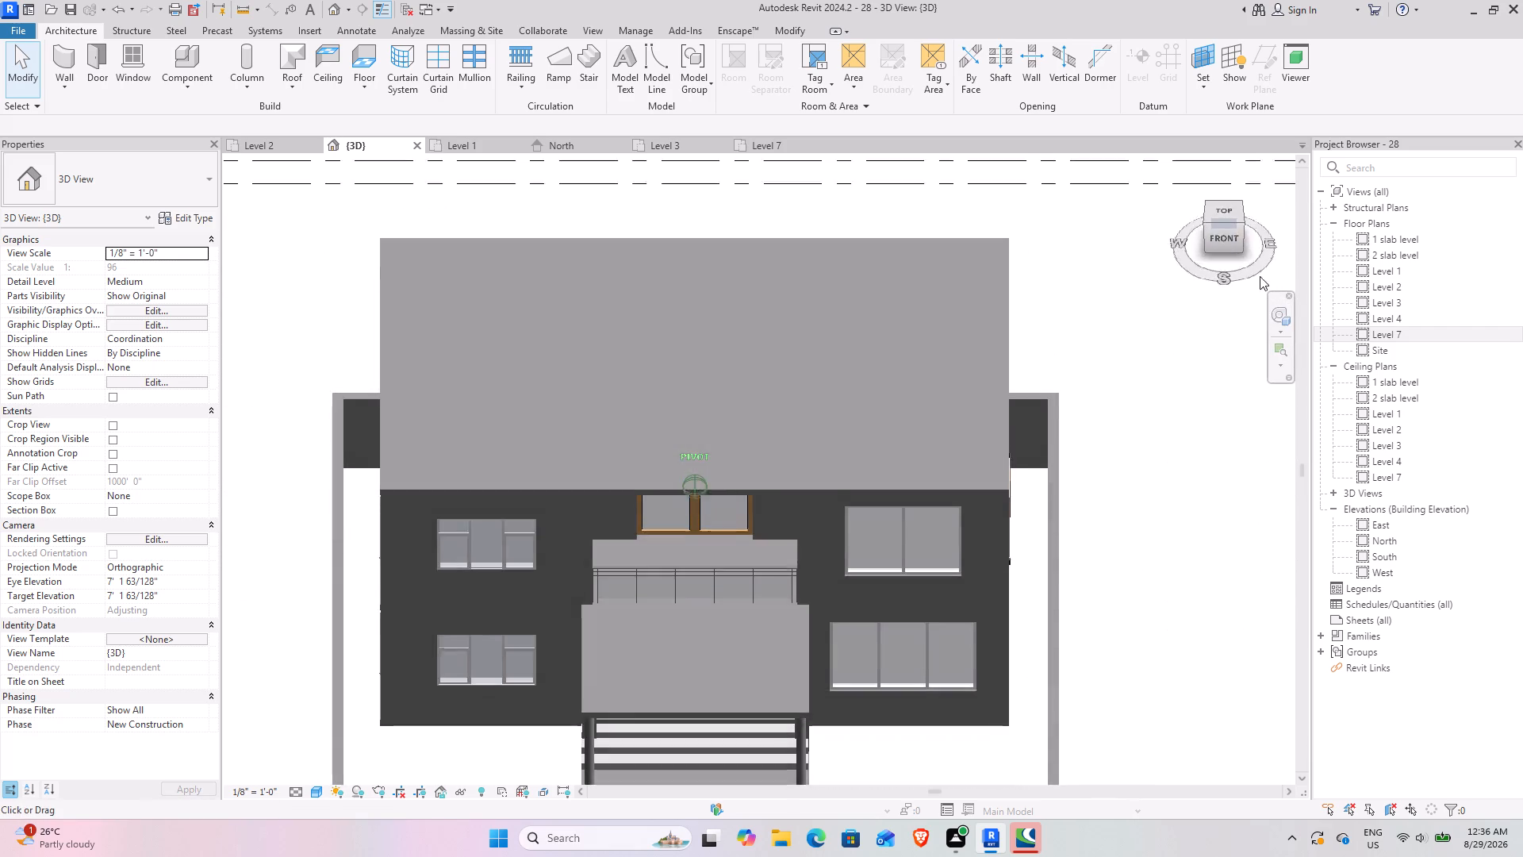
{"action": "left_click_drag", "start_coordinate": [1260, 276], "coordinate": [1279, 213]}
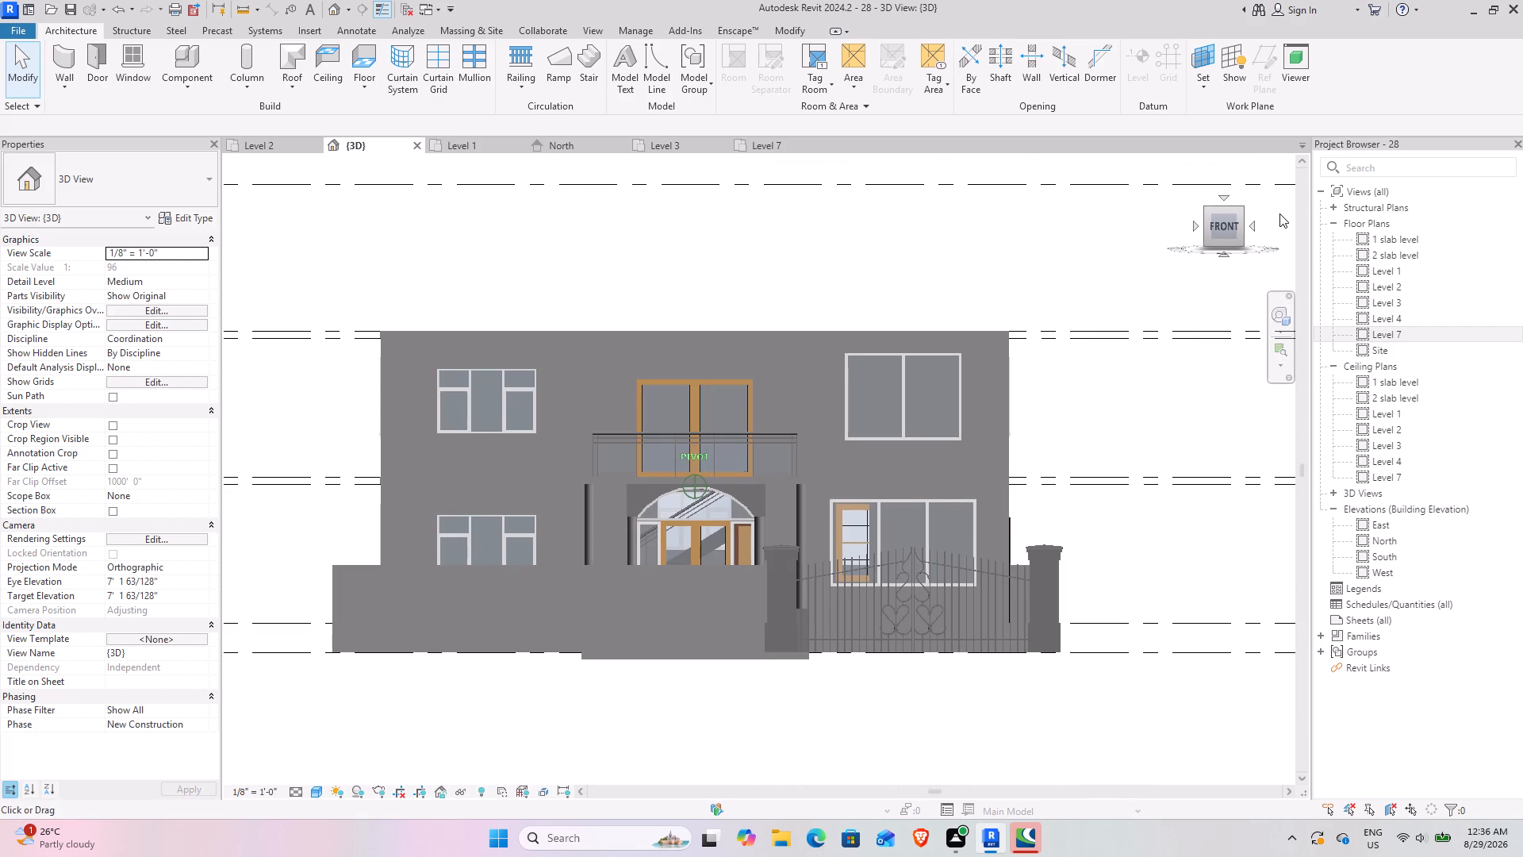
{"action": "left_click_drag", "start_coordinate": [1279, 213], "coordinate": [1260, 297]}
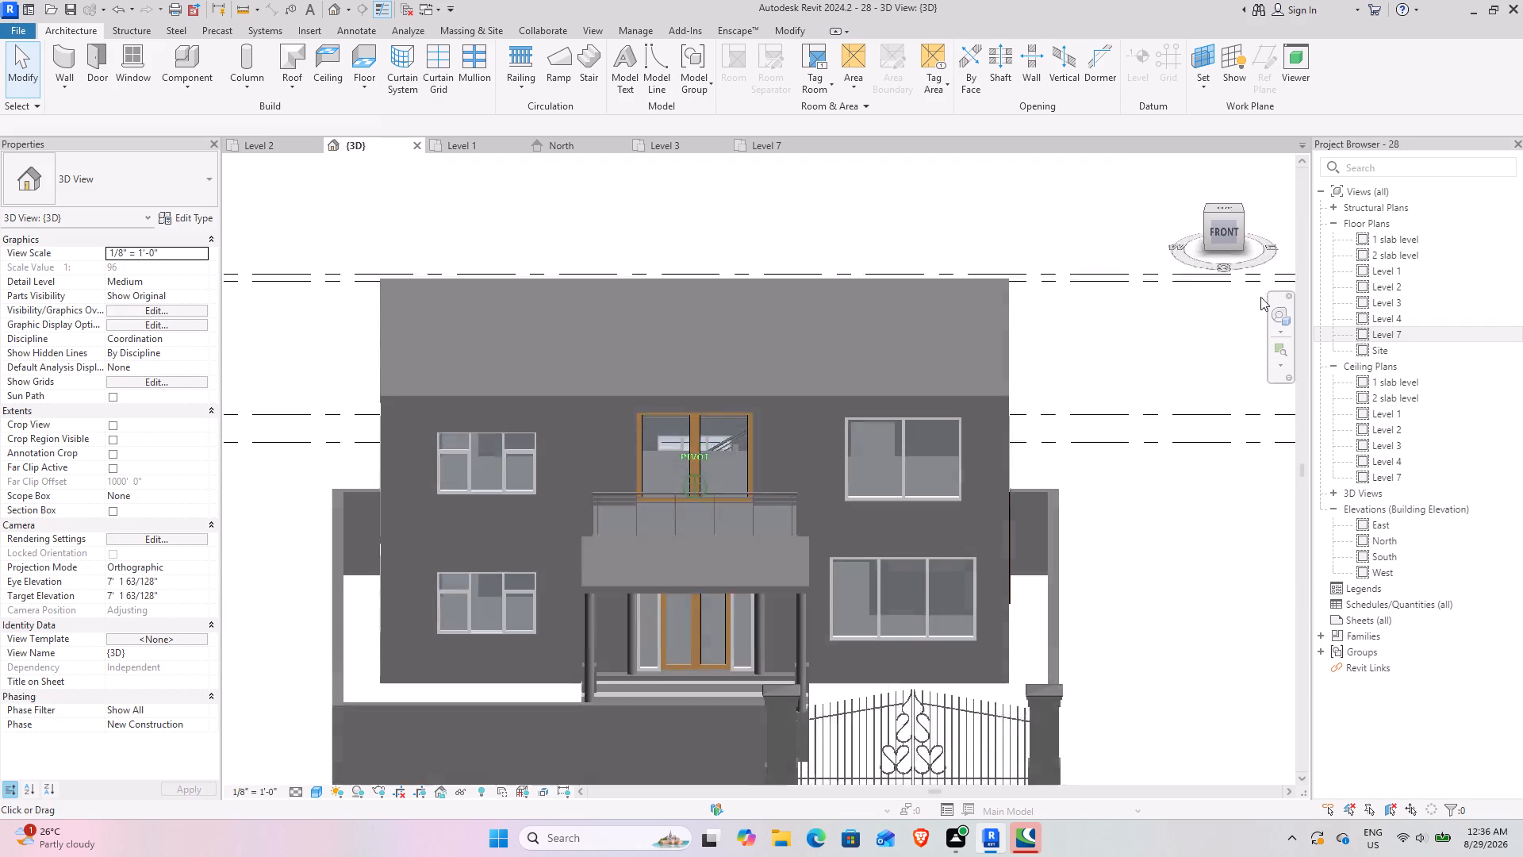
{"action": "left_click_drag", "start_coordinate": [1260, 297], "coordinate": [240, 275]}
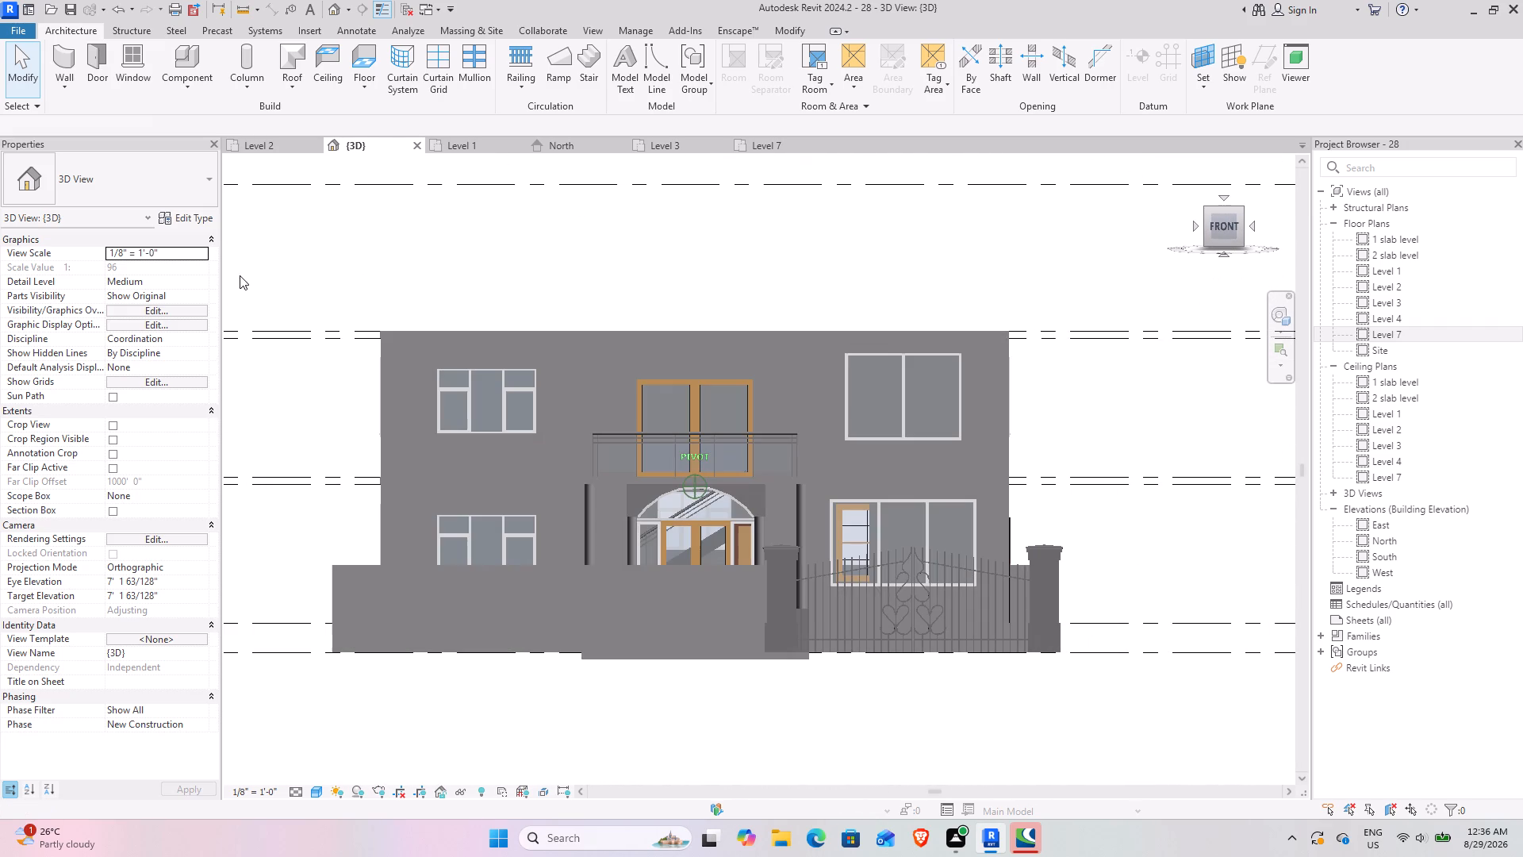
{"action": "left_click_drag", "start_coordinate": [240, 275], "coordinate": [291, 275]}
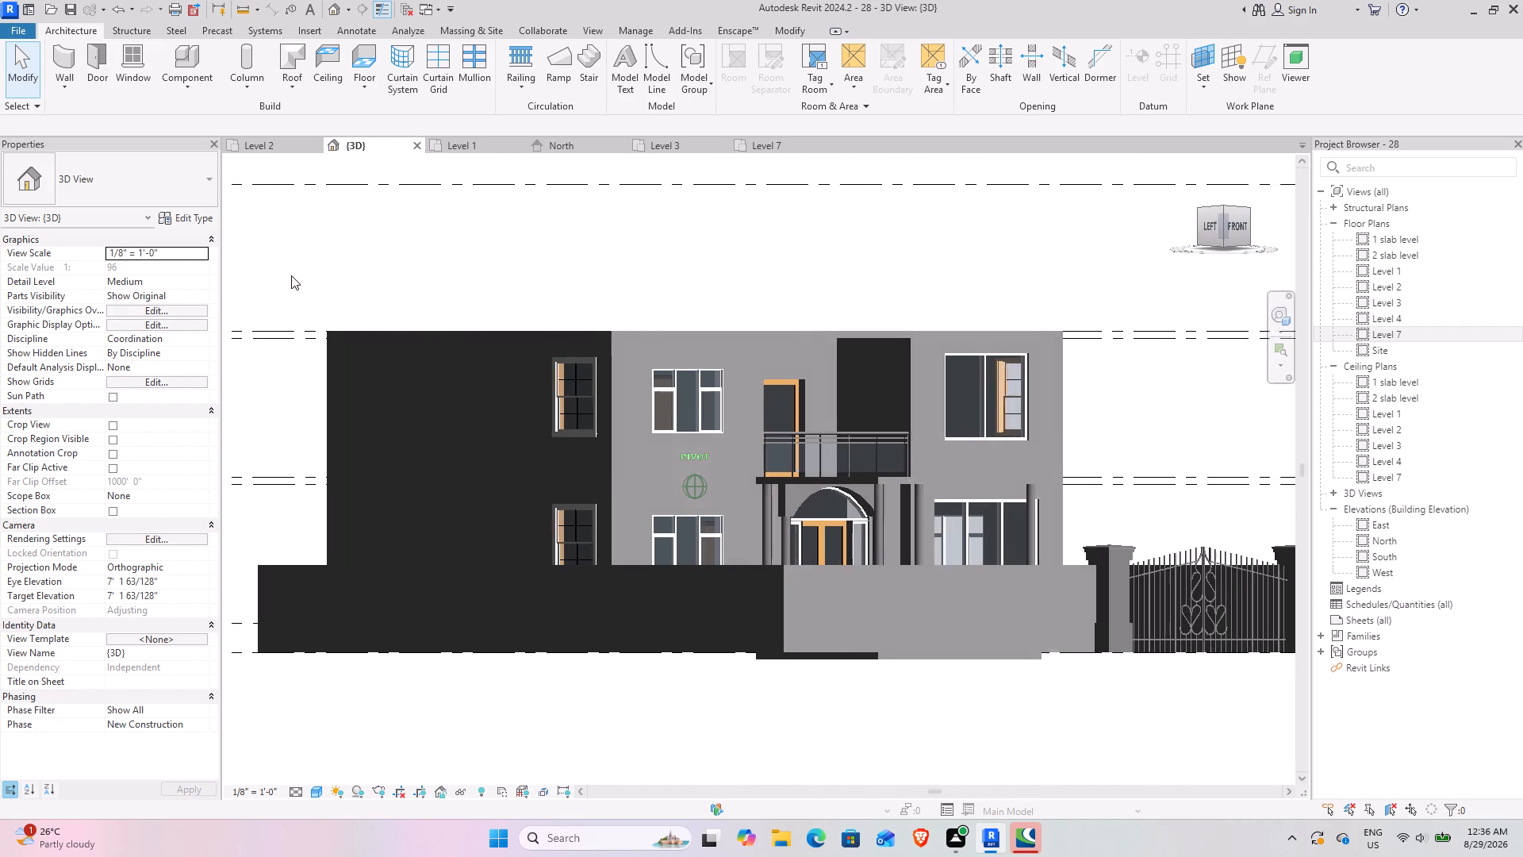
{"action": "left_click_drag", "start_coordinate": [291, 275], "coordinate": [1223, 280]}
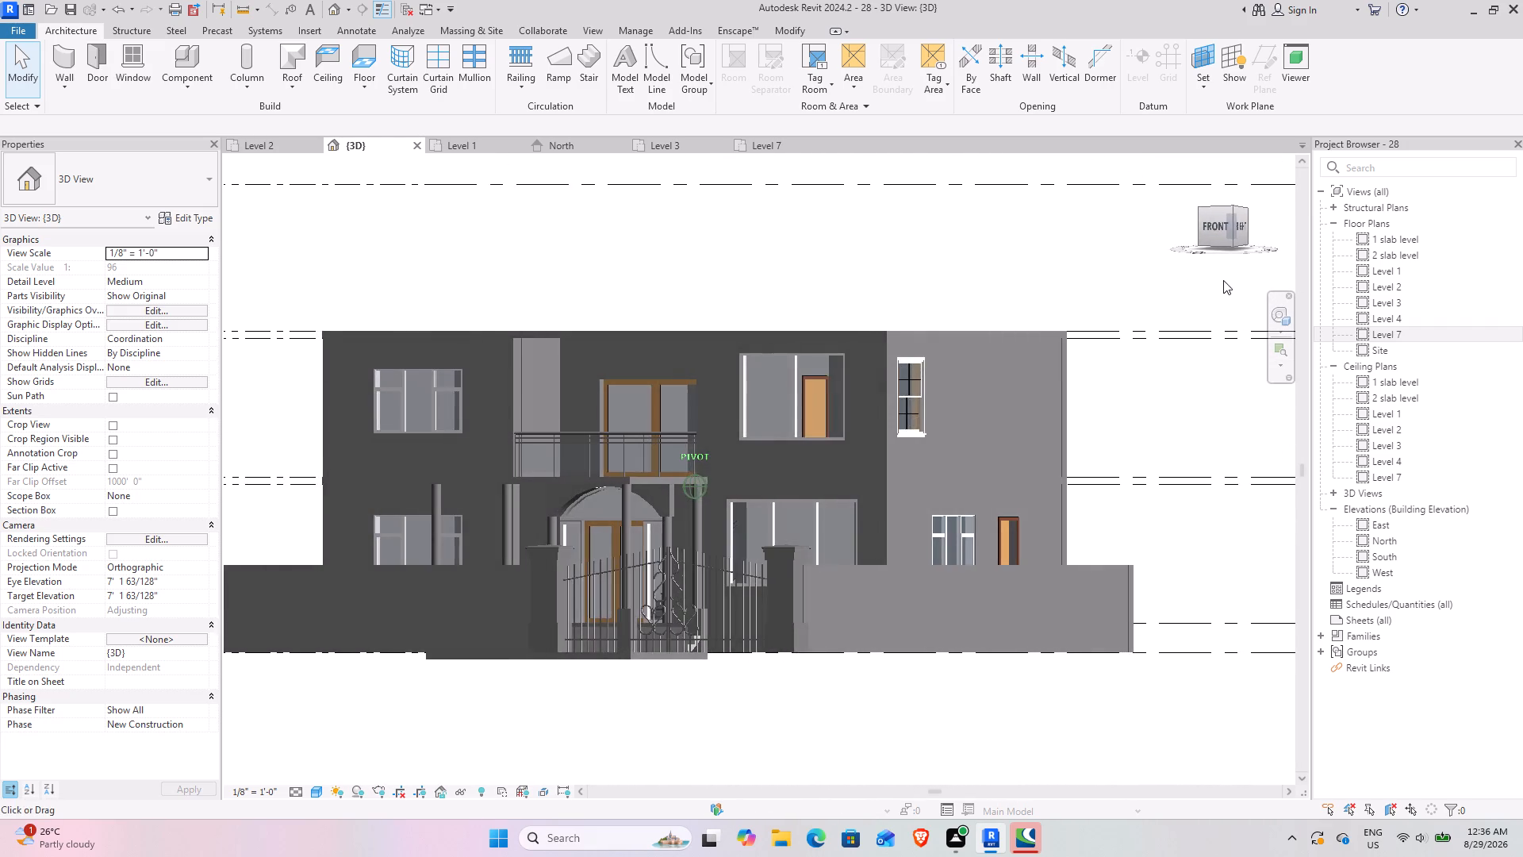
{"action": "left_click_drag", "start_coordinate": [1223, 280], "coordinate": [1178, 279]}
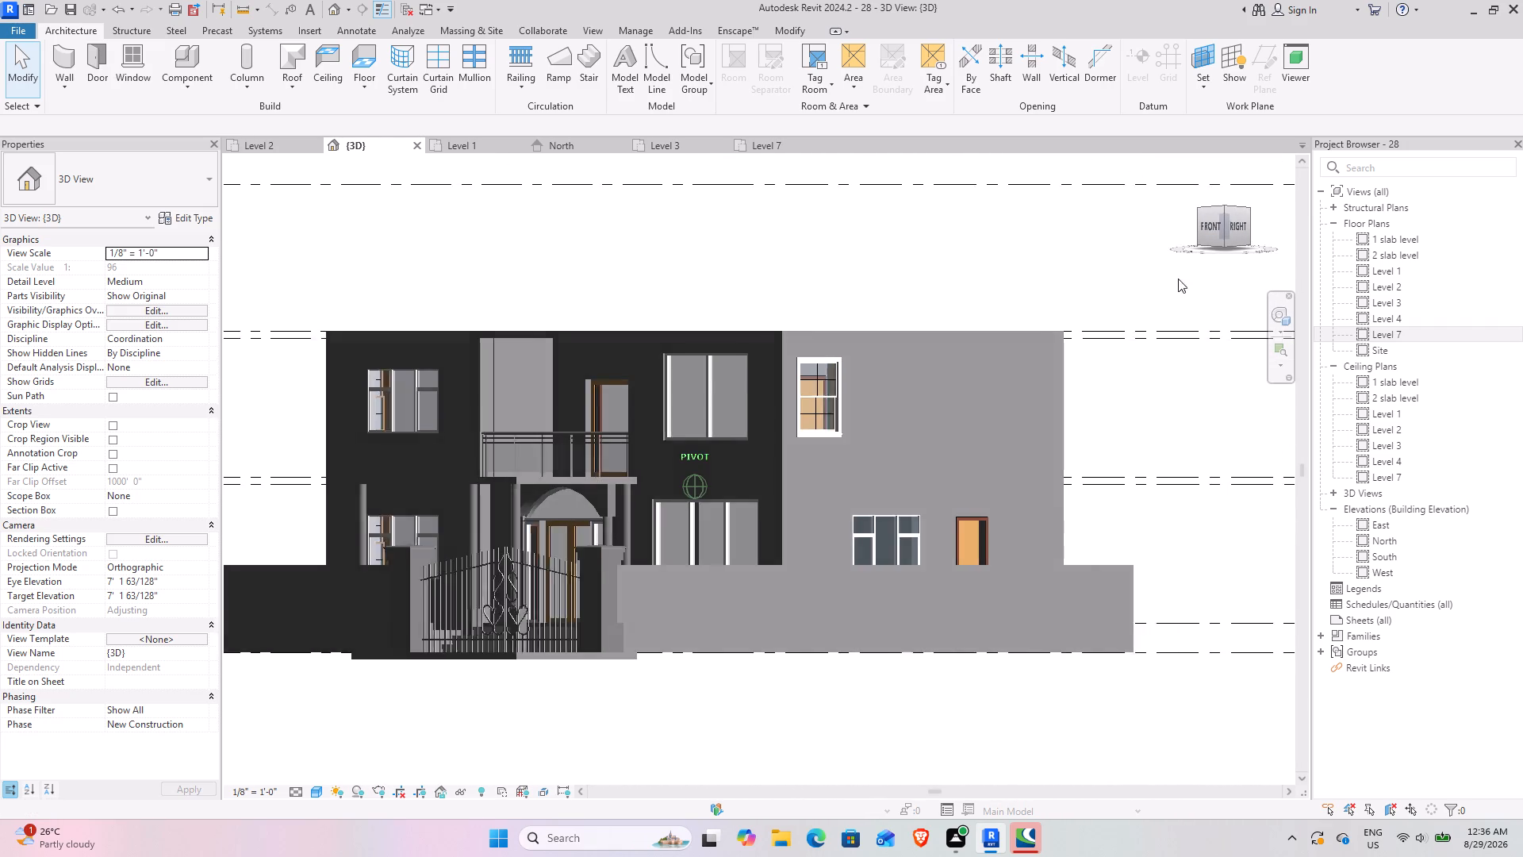
{"action": "left_click_drag", "start_coordinate": [1178, 279], "coordinate": [1261, 280]}
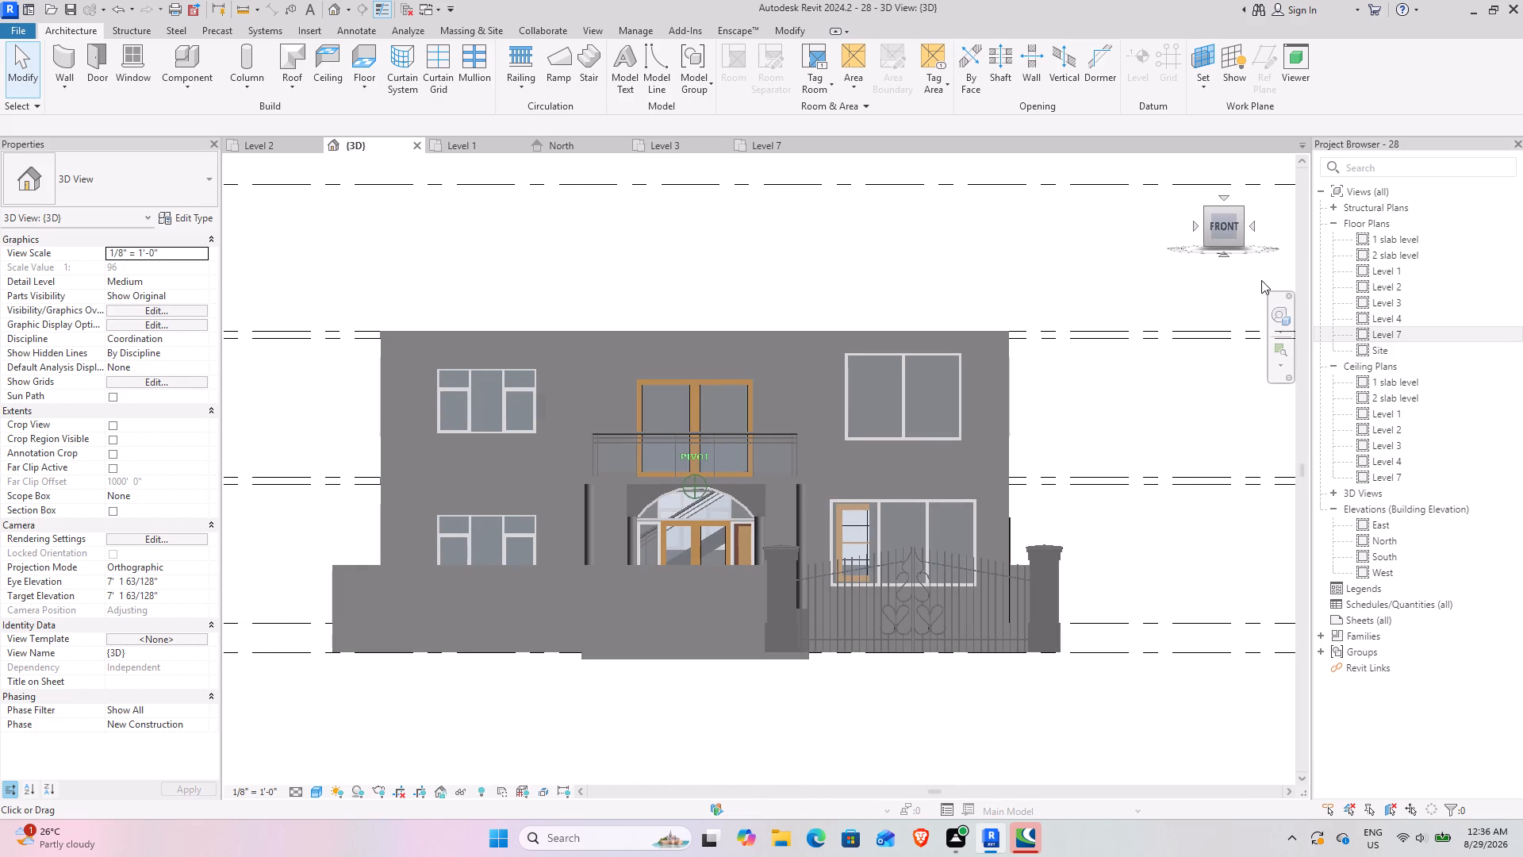
{"action": "left_click_drag", "start_coordinate": [1261, 280], "coordinate": [1131, 266]}
{"action": "scroll", "coordinate": [658, 336], "scroll_direction": "down", "scroll_amount": 3}
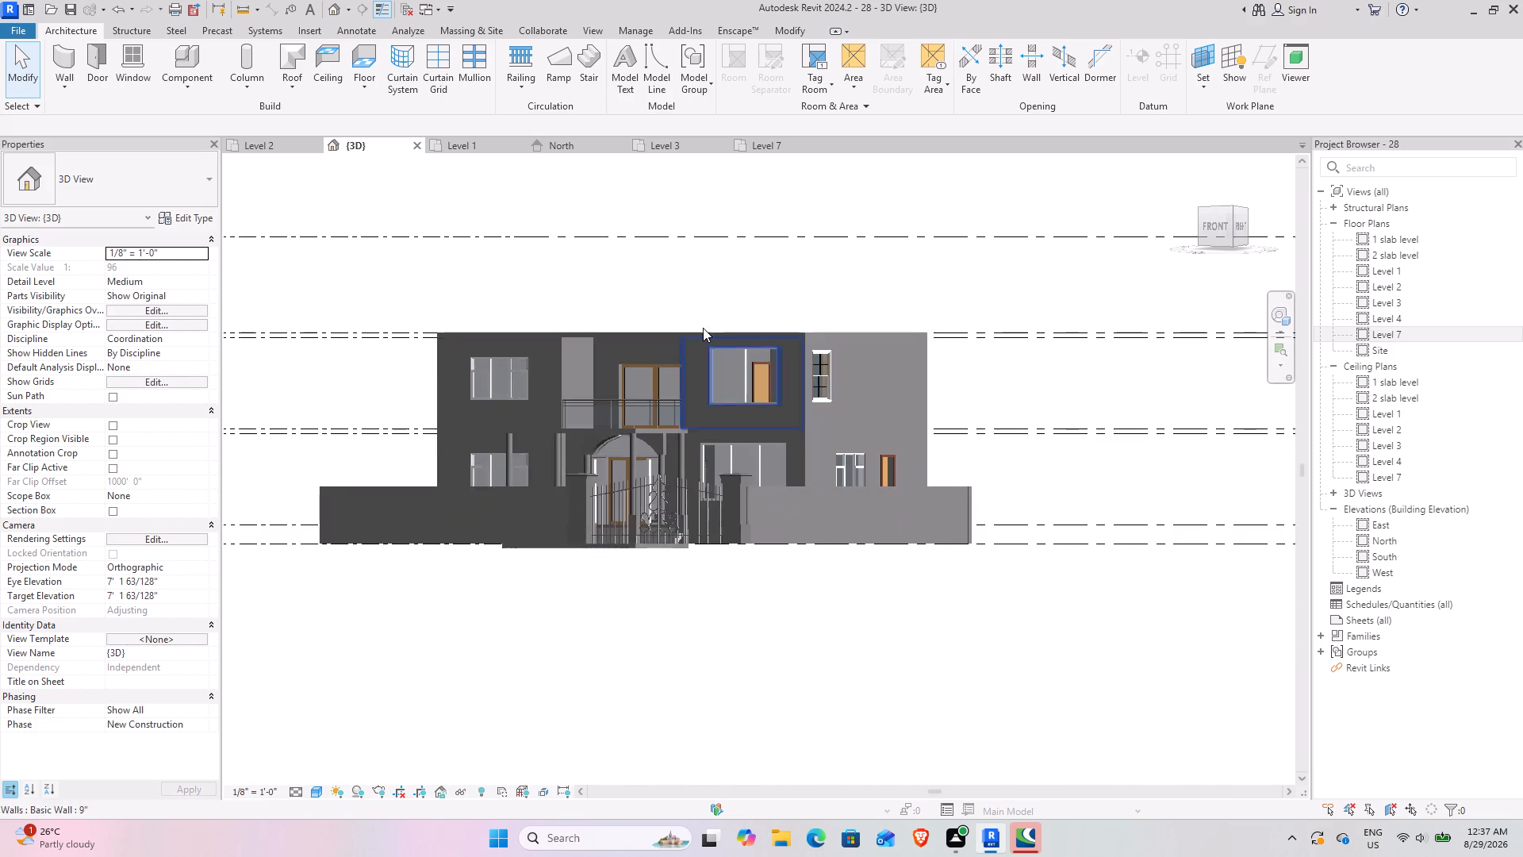
Examine the front elevation closely, comparing the upper and lower windows, balcony, arched entrance porch and gate.
{"action": "middle_click_drag", "start_coordinate": [807, 316], "coordinate": [823, 356]}
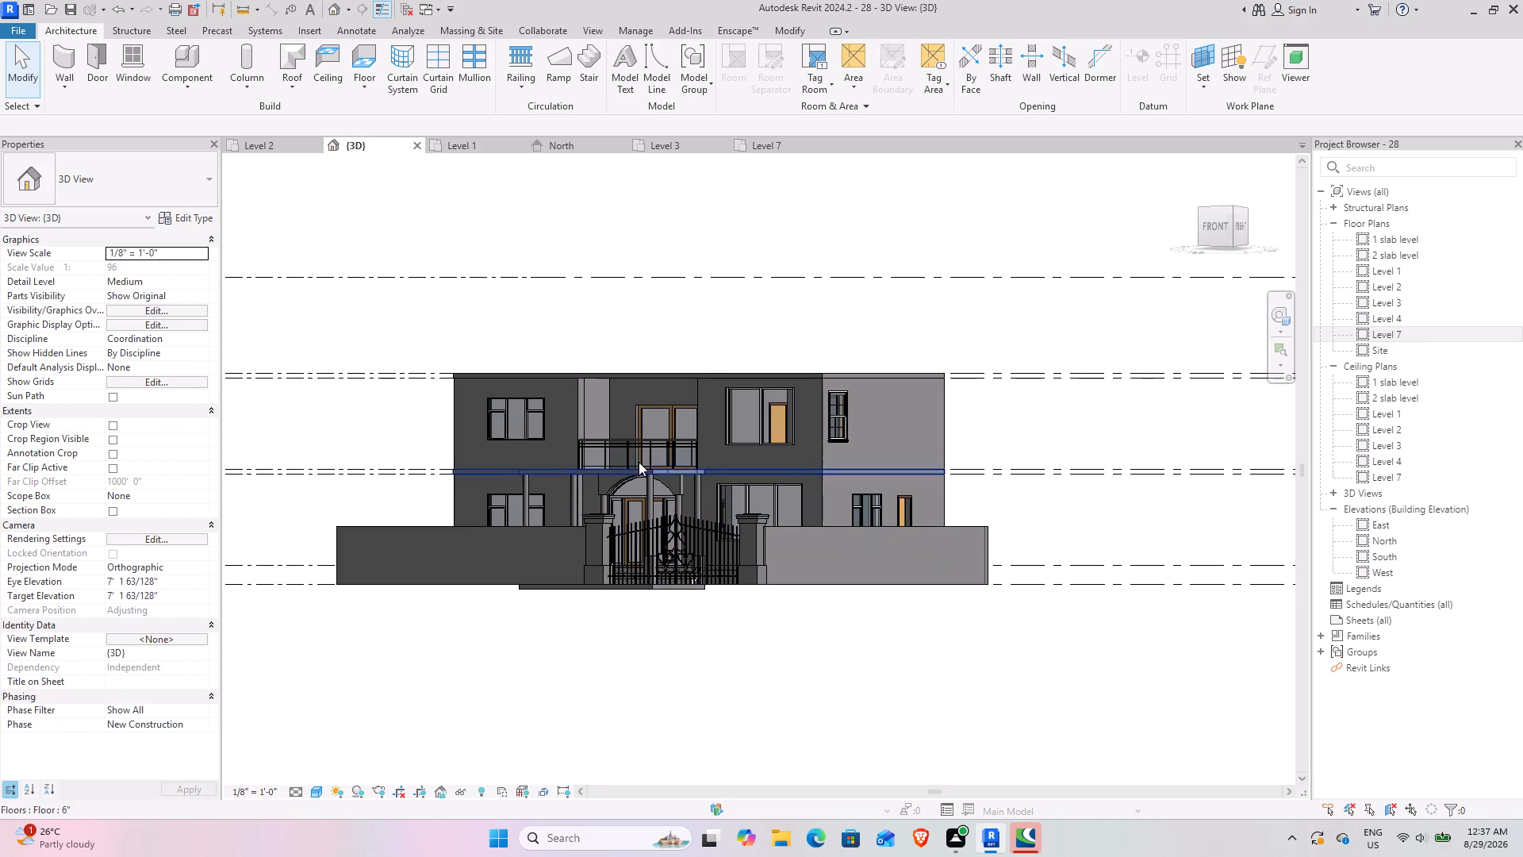
{"action": "left_click_drag", "start_coordinate": [689, 344], "coordinate": [729, 440]}
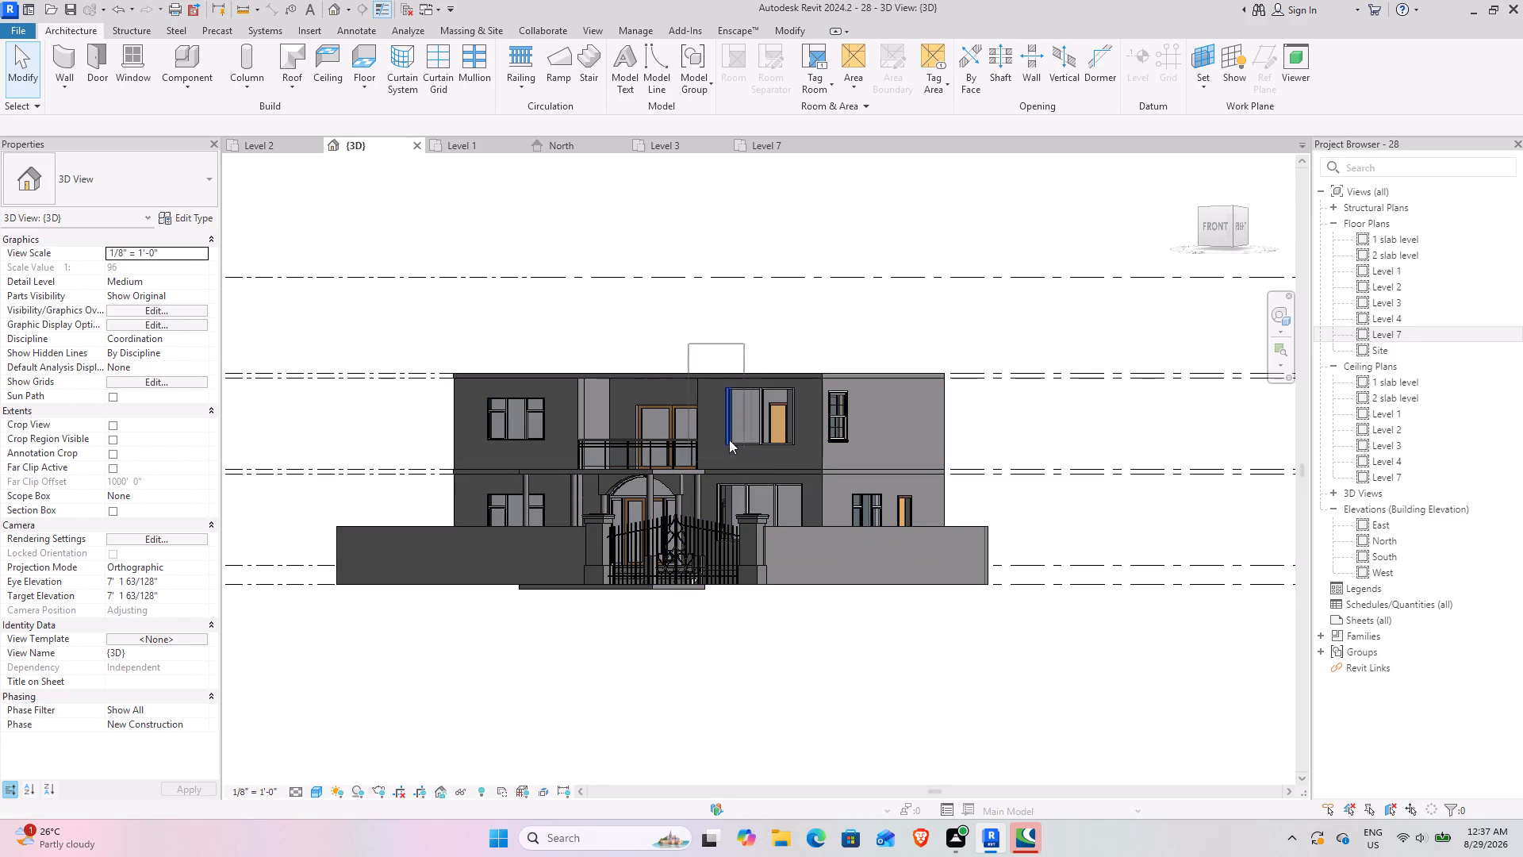
{"action": "left_click_drag", "start_coordinate": [729, 440], "coordinate": [676, 321]}
{"action": "middle_click_drag", "start_coordinate": [756, 403], "coordinate": [834, 432]}
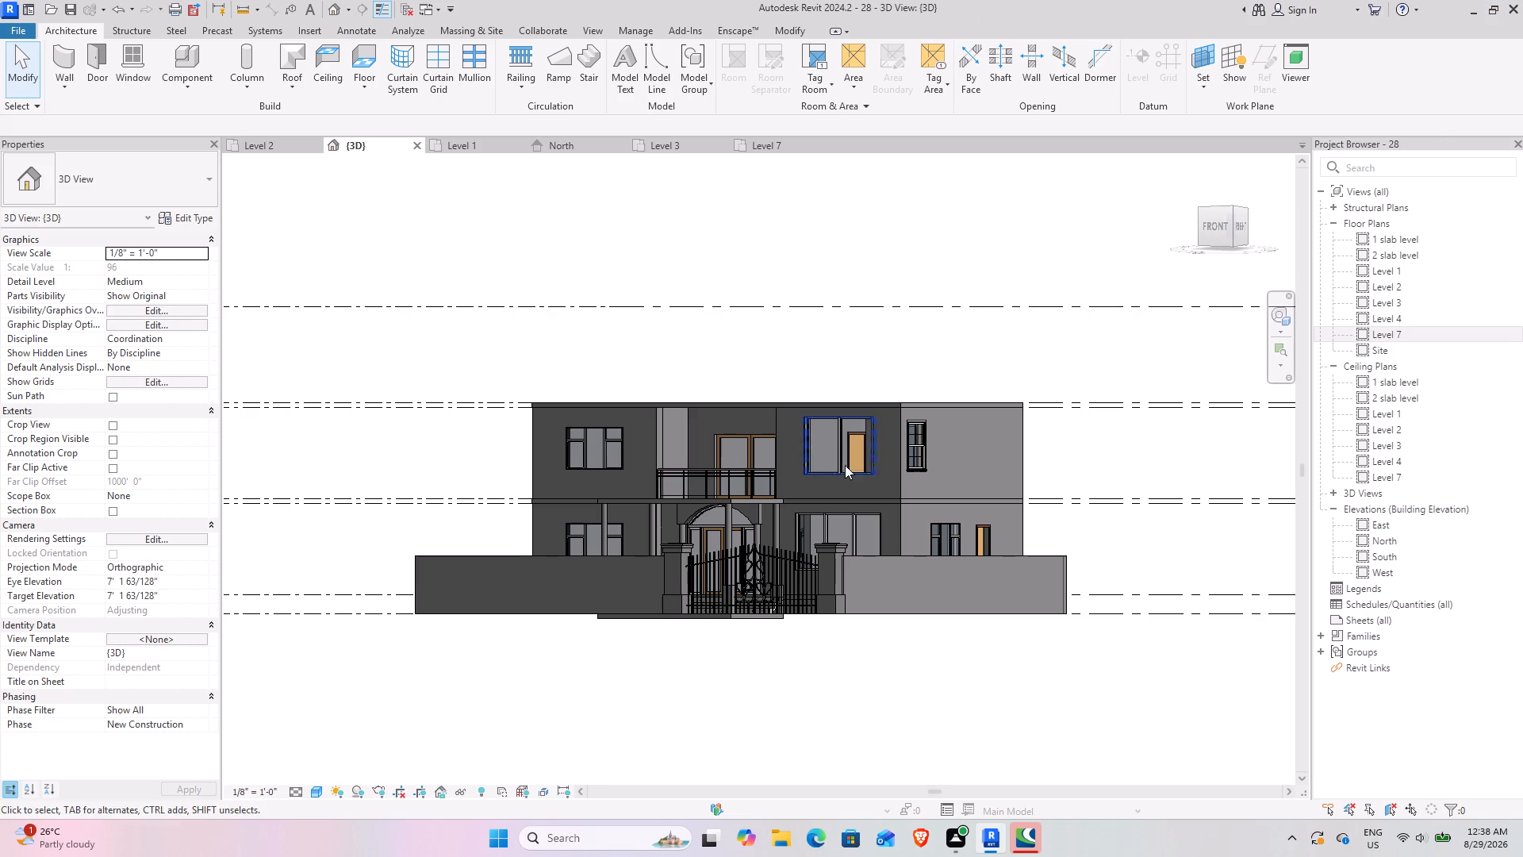
{"action": "scroll", "coordinate": [669, 527], "scroll_direction": "up", "scroll_amount": 6}
{"action": "scroll", "coordinate": [612, 492], "scroll_direction": "down", "scroll_amount": 2}
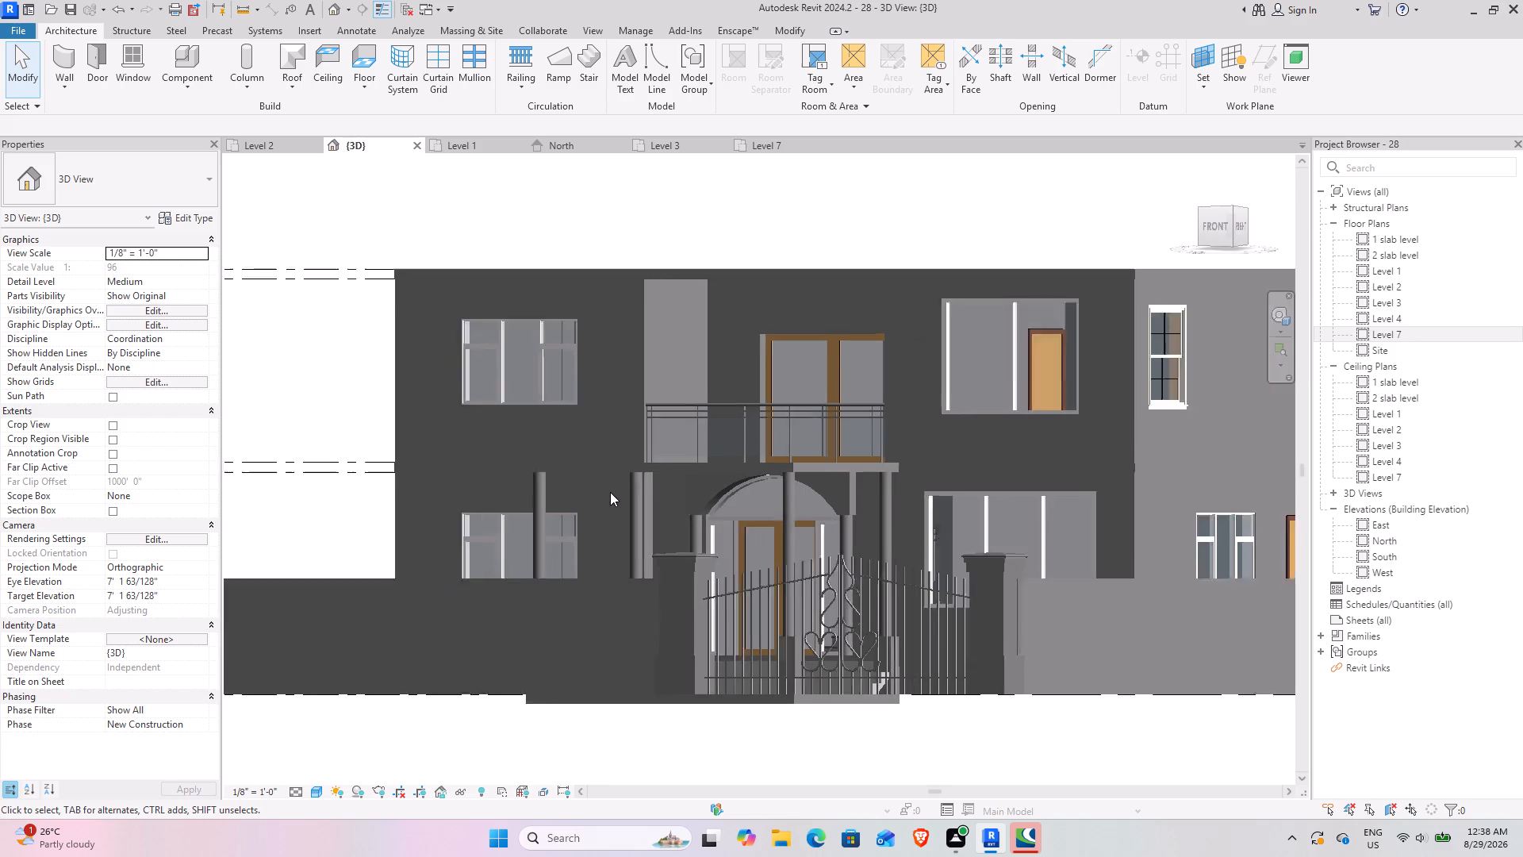
{"action": "scroll", "coordinate": [610, 492], "scroll_direction": "down", "scroll_amount": 5}
Inspect the villa and compound wall all around, including the underside of the floor slabs, the rear and both side walls.
{"action": "left_click_drag", "start_coordinate": [1199, 221], "coordinate": [290, 190]}
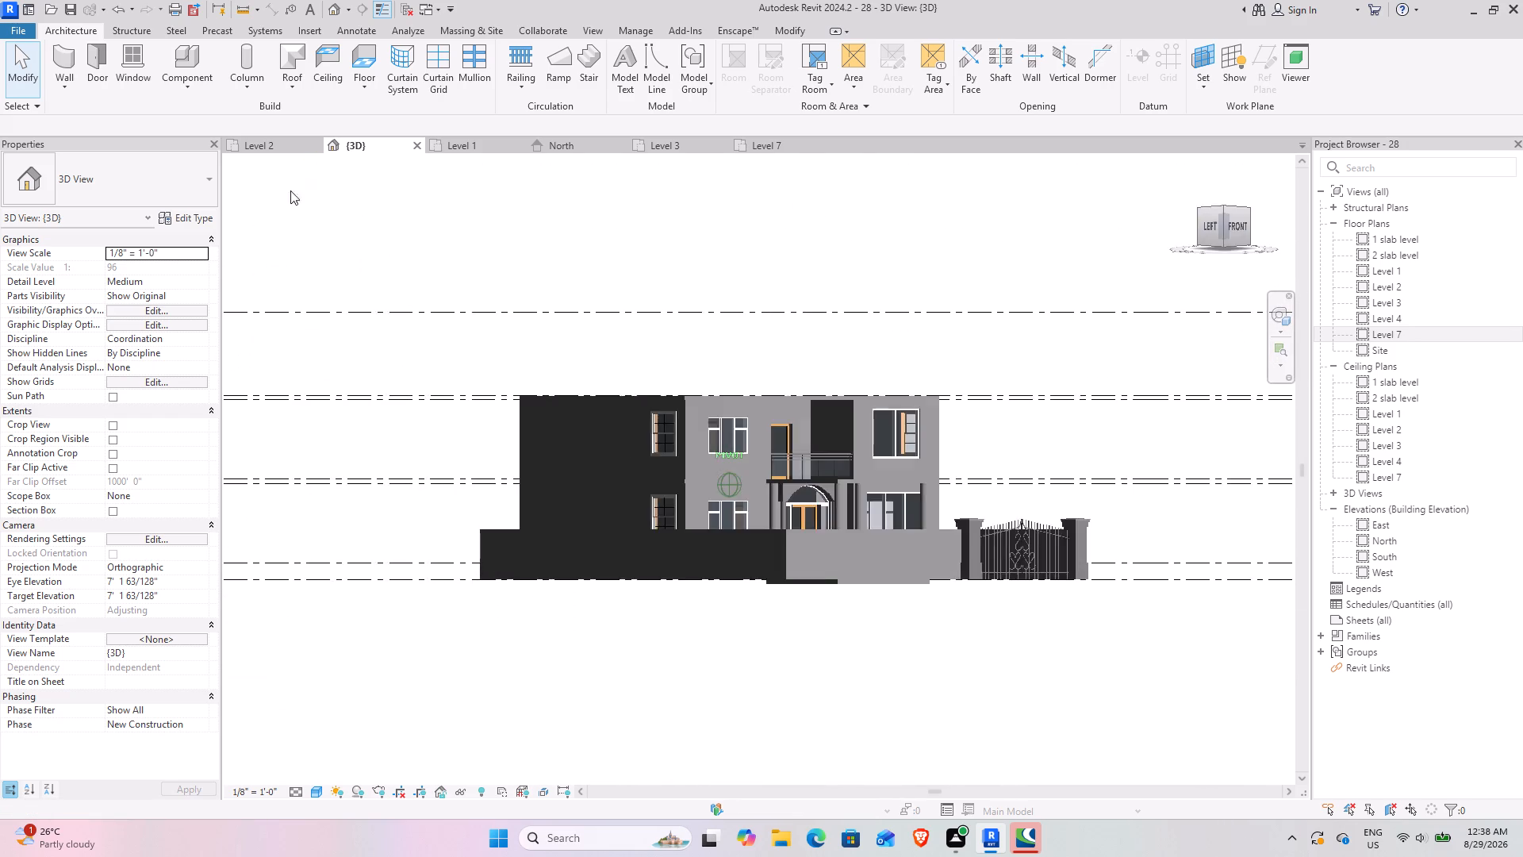
{"action": "left_click_drag", "start_coordinate": [290, 190], "coordinate": [905, 685]}
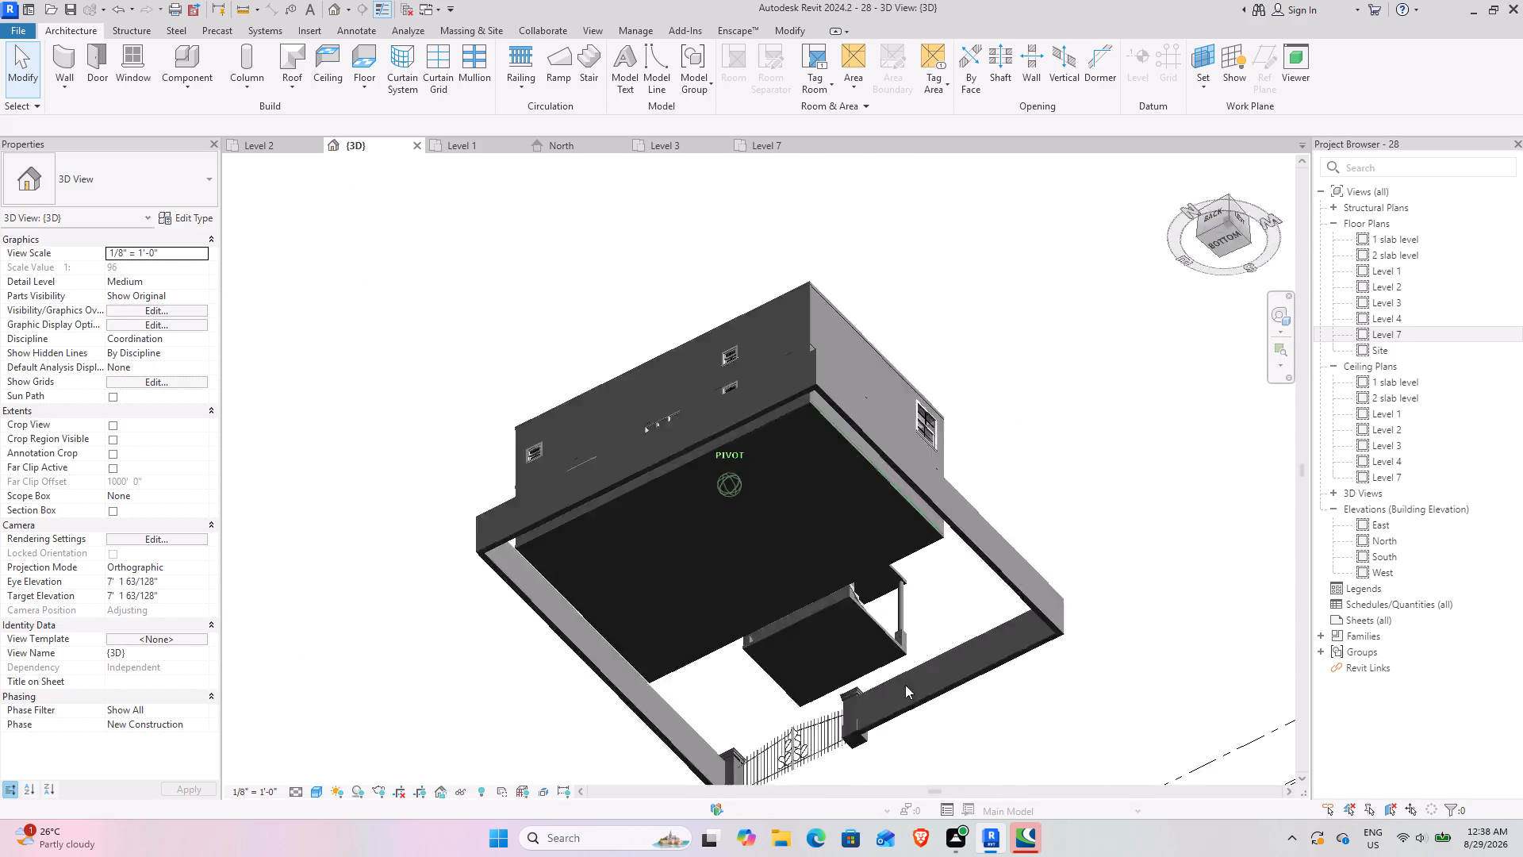
{"action": "left_click_drag", "start_coordinate": [905, 685], "coordinate": [454, 448]}
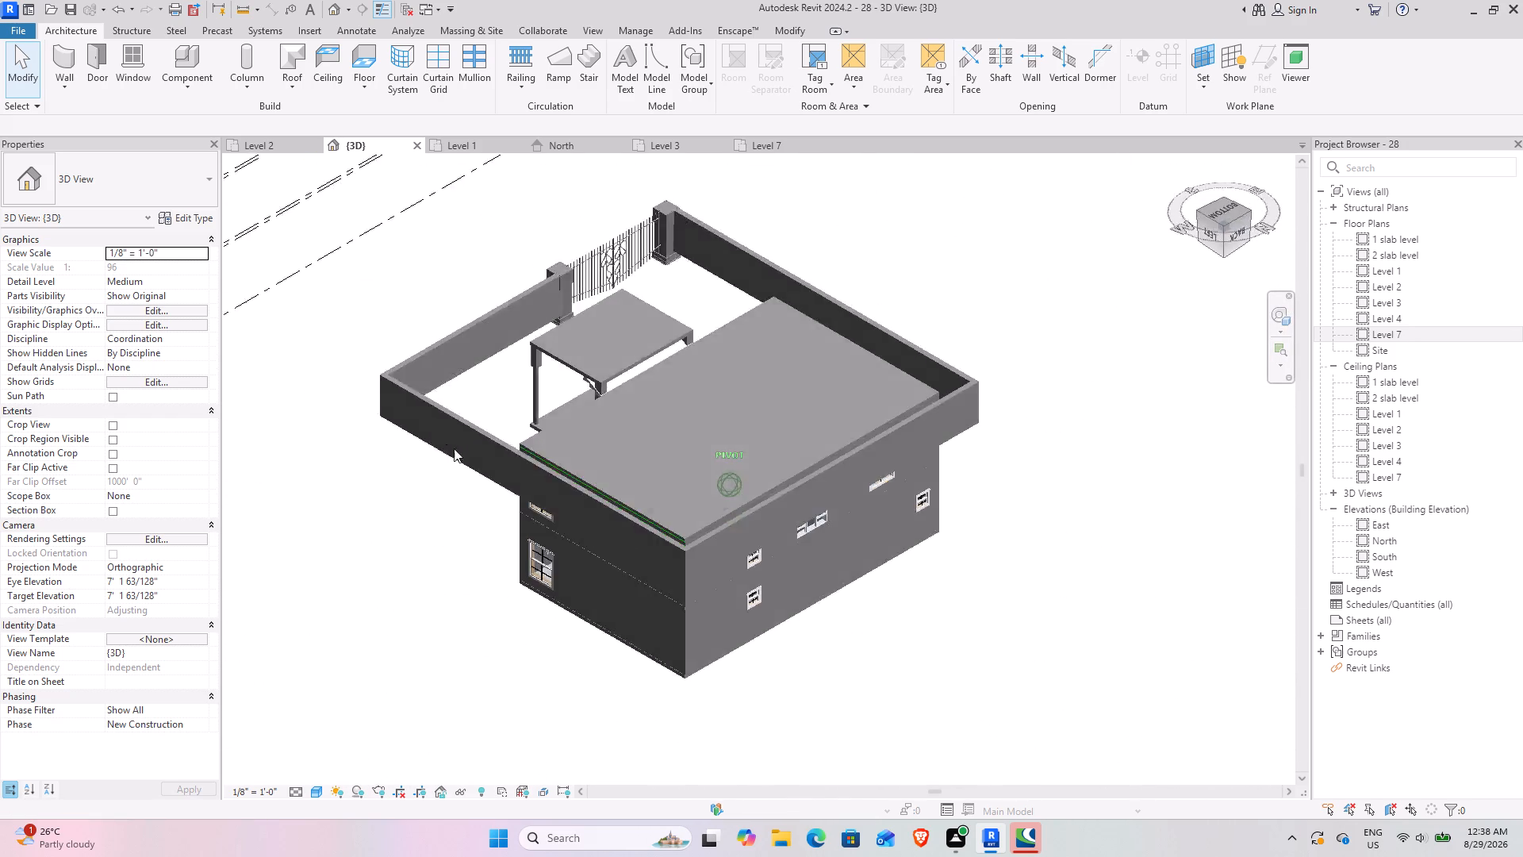
{"action": "left_click_drag", "start_coordinate": [454, 448], "coordinate": [473, 398]}
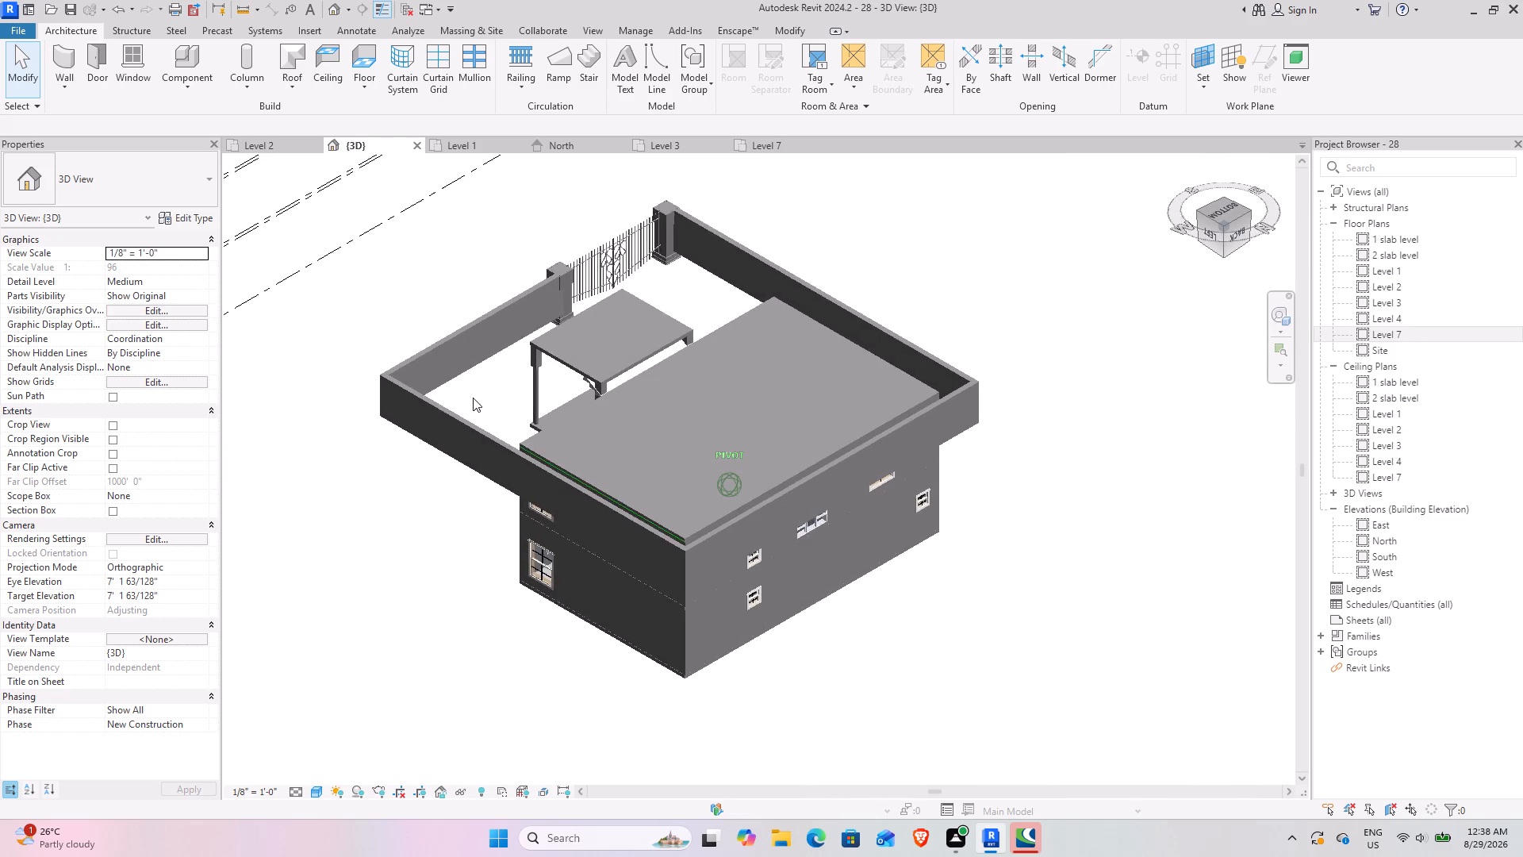
{"action": "left_click_drag", "start_coordinate": [473, 398], "coordinate": [457, 367]}
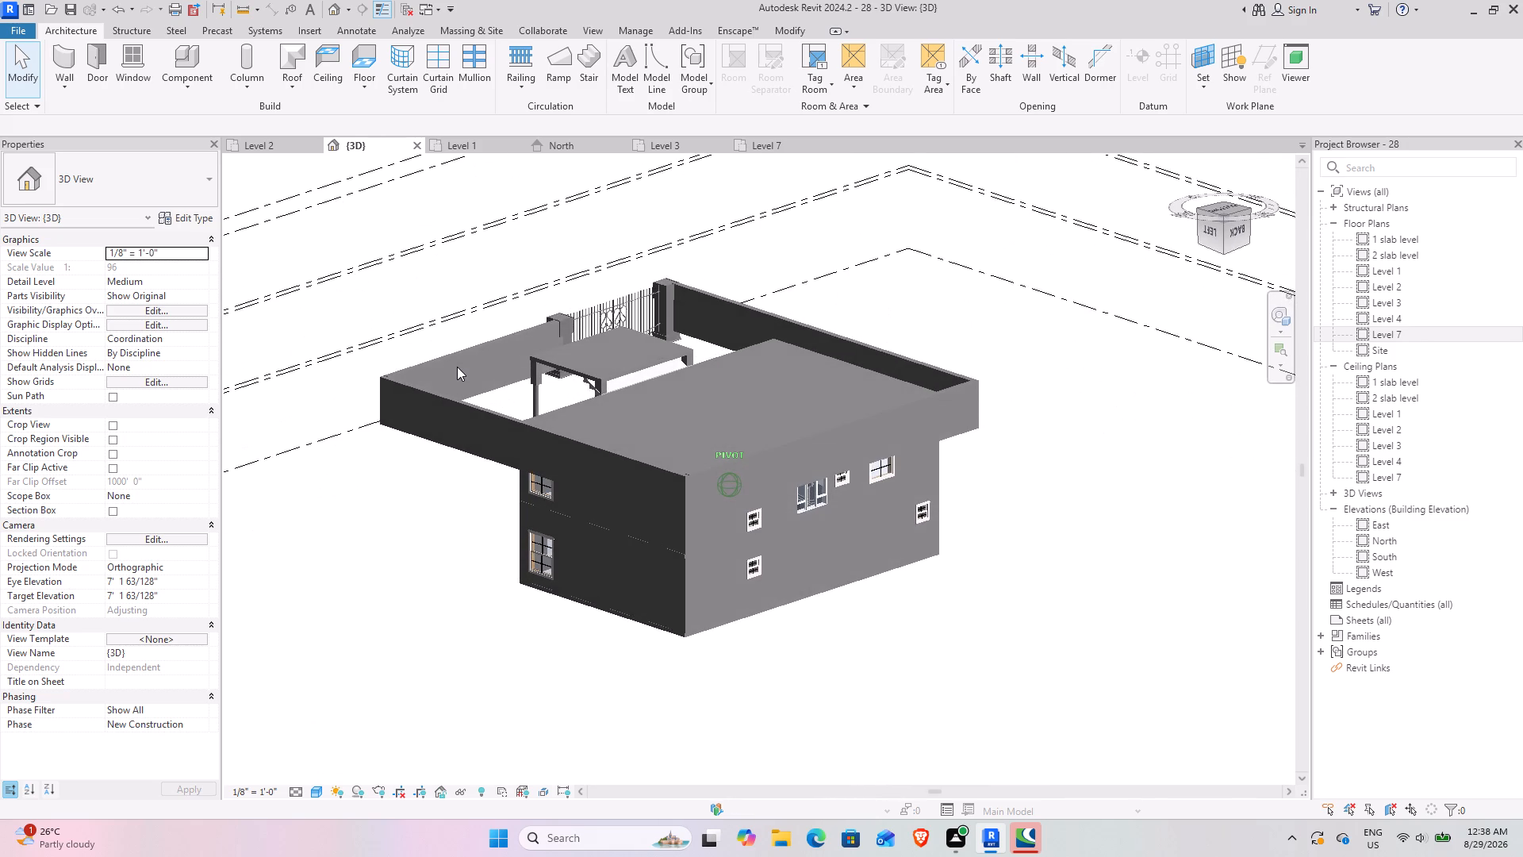
{"action": "left_click_drag", "start_coordinate": [457, 367], "coordinate": [883, 392]}
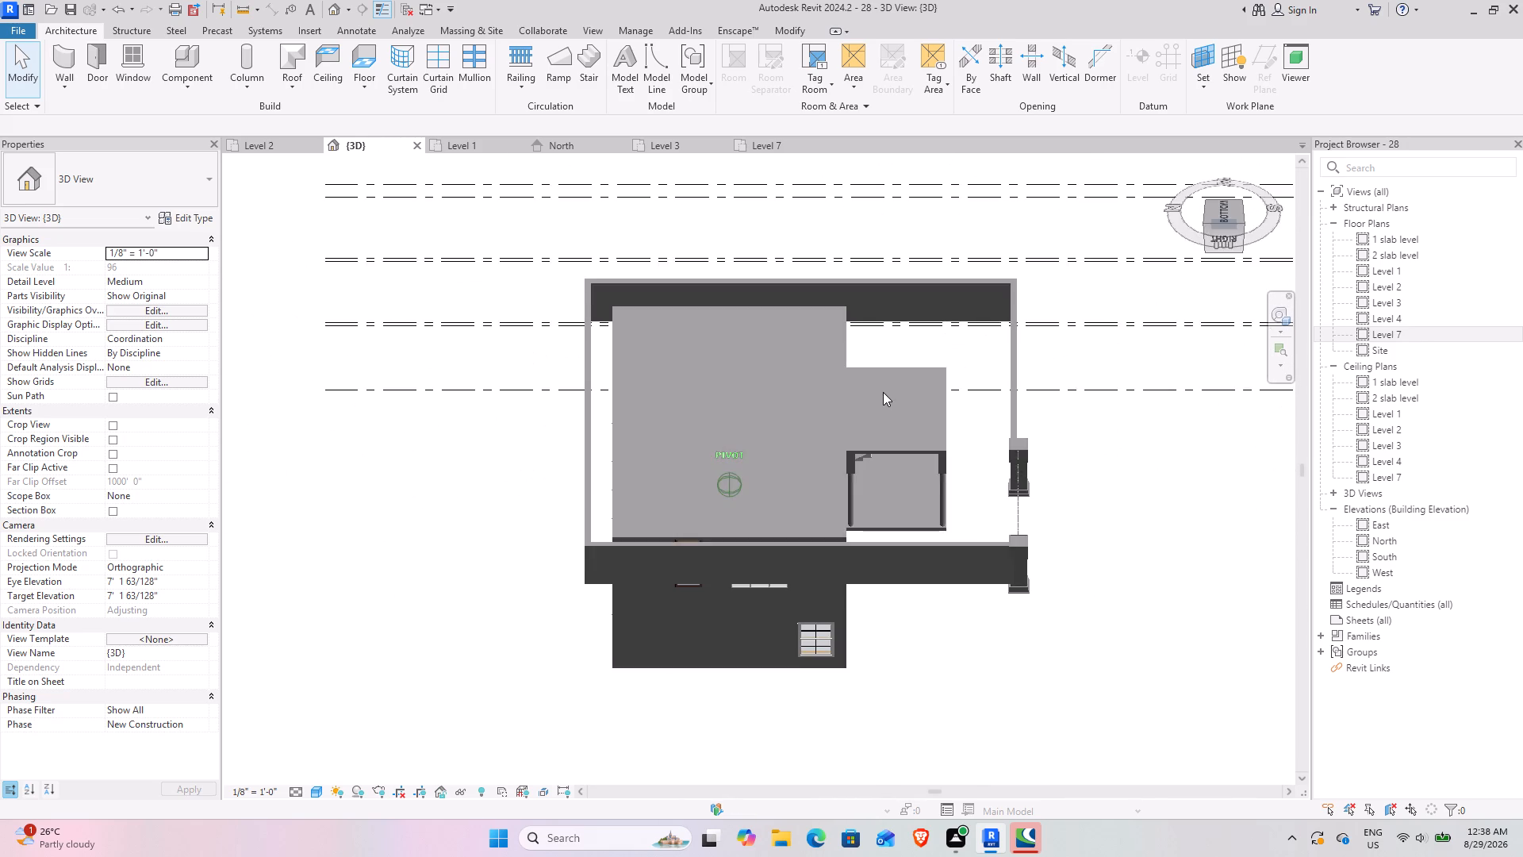
{"action": "left_click_drag", "start_coordinate": [883, 392], "coordinate": [560, 326]}
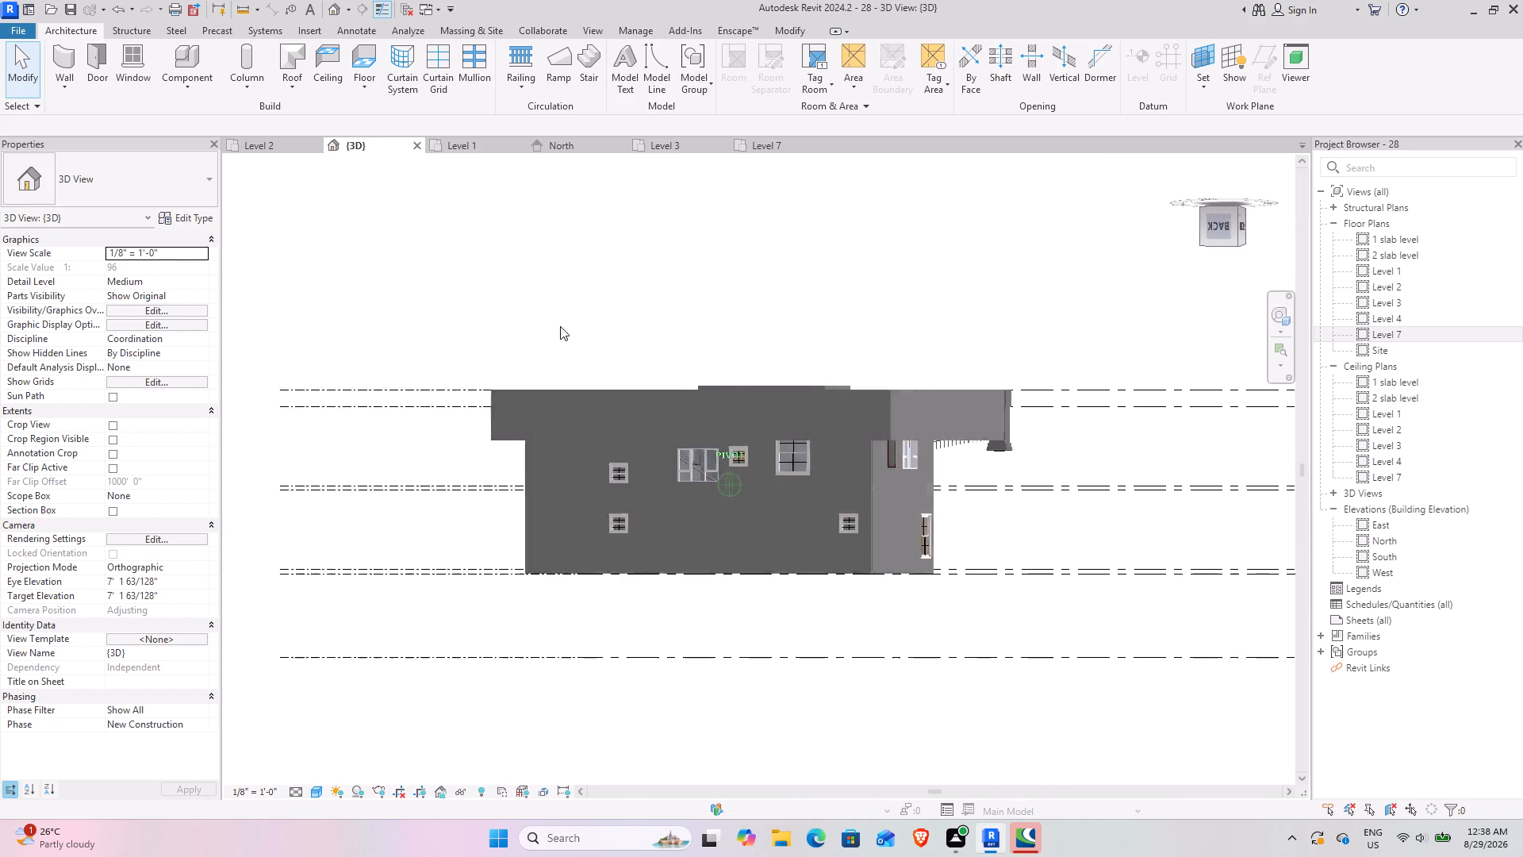
{"action": "left_click_drag", "start_coordinate": [560, 326], "coordinate": [796, 468]}
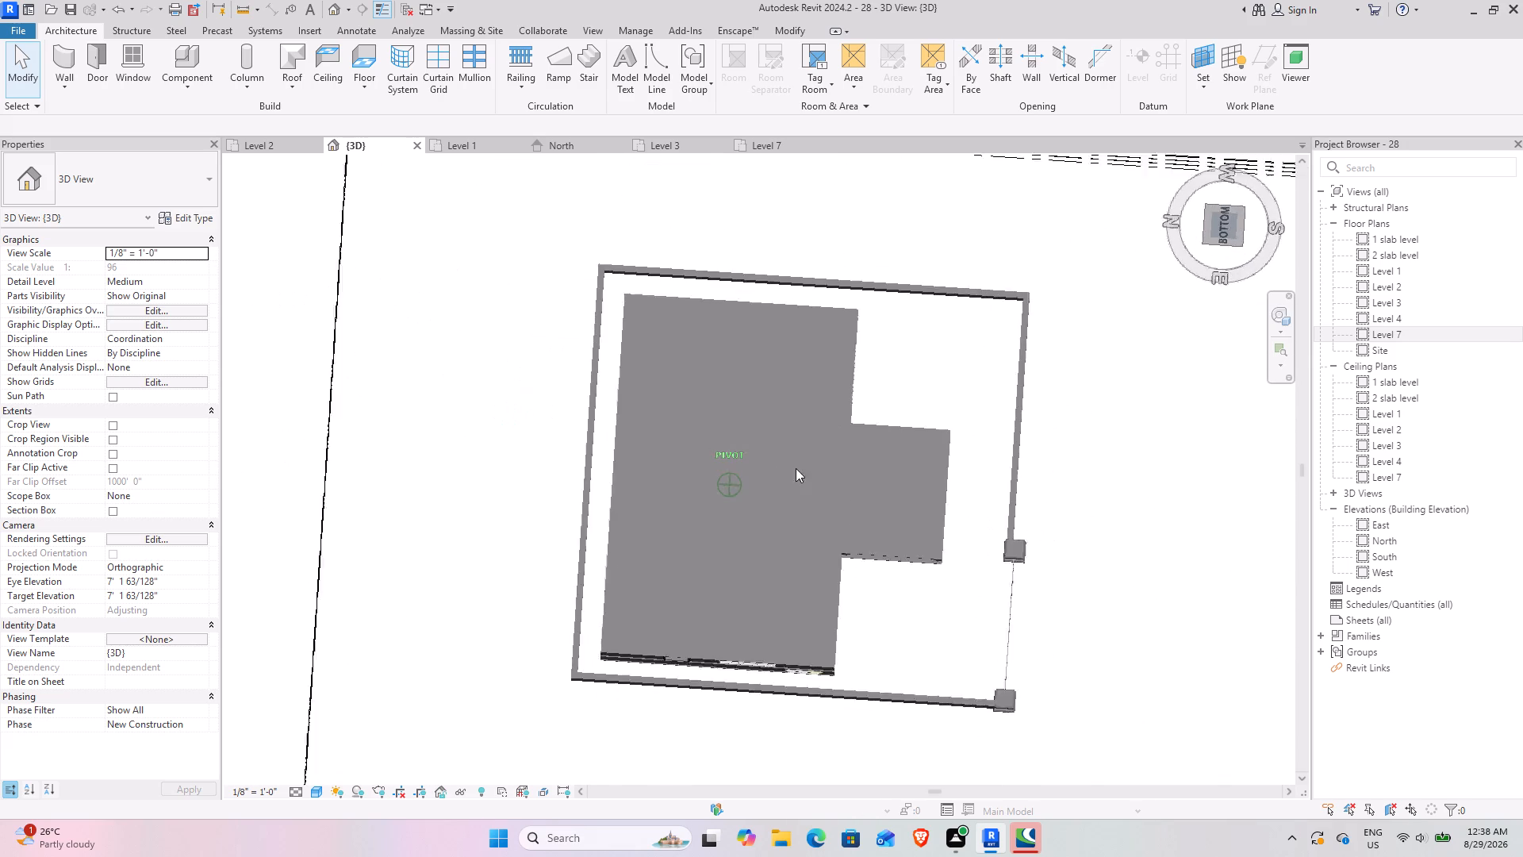
{"action": "left_click_drag", "start_coordinate": [796, 468], "coordinate": [954, 375]}
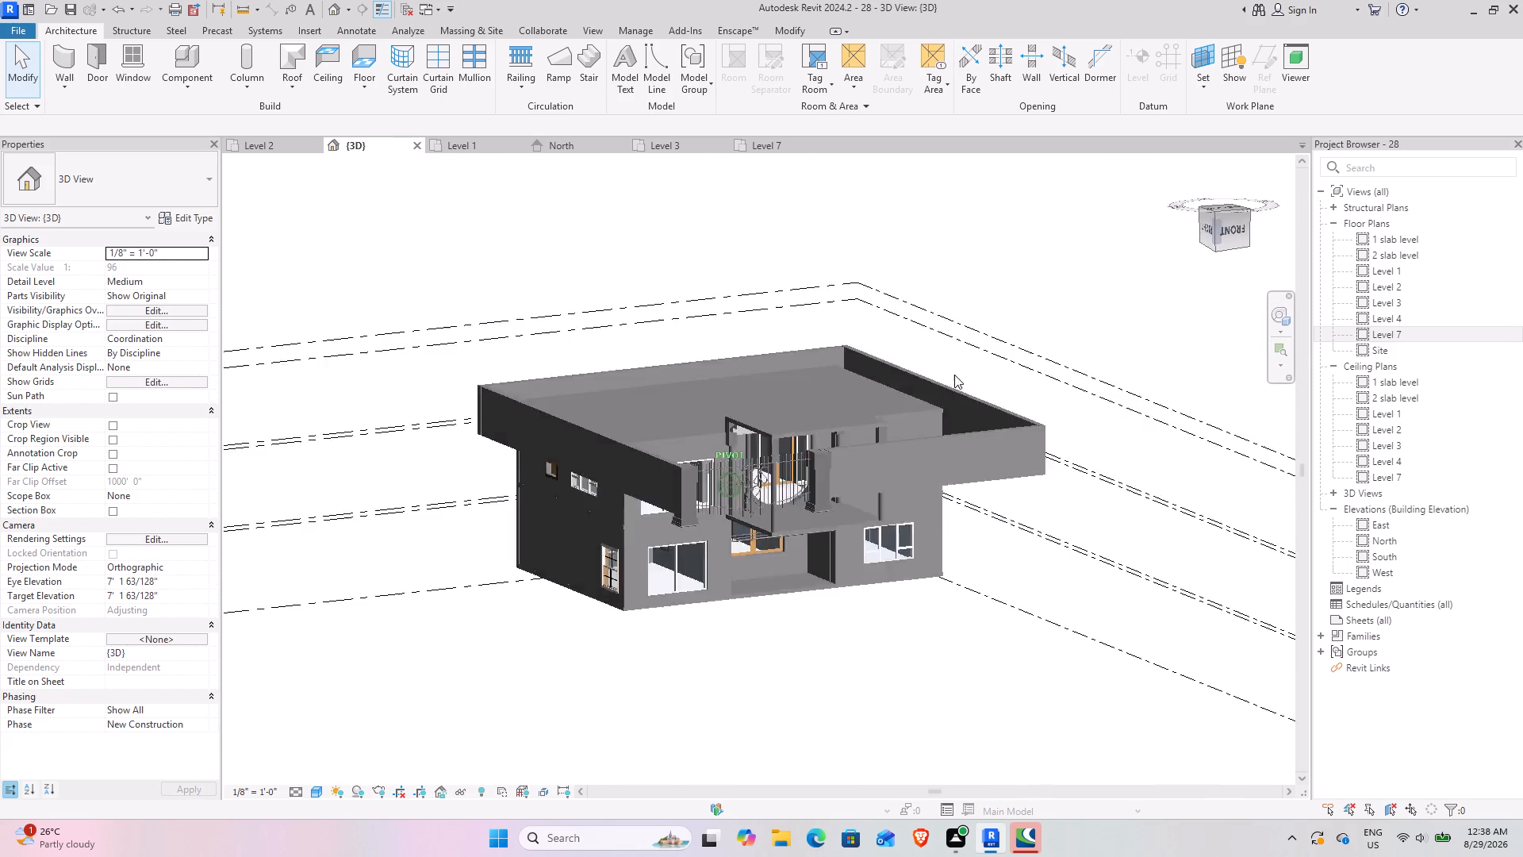
{"action": "left_click_drag", "start_coordinate": [954, 375], "coordinate": [612, 269]}
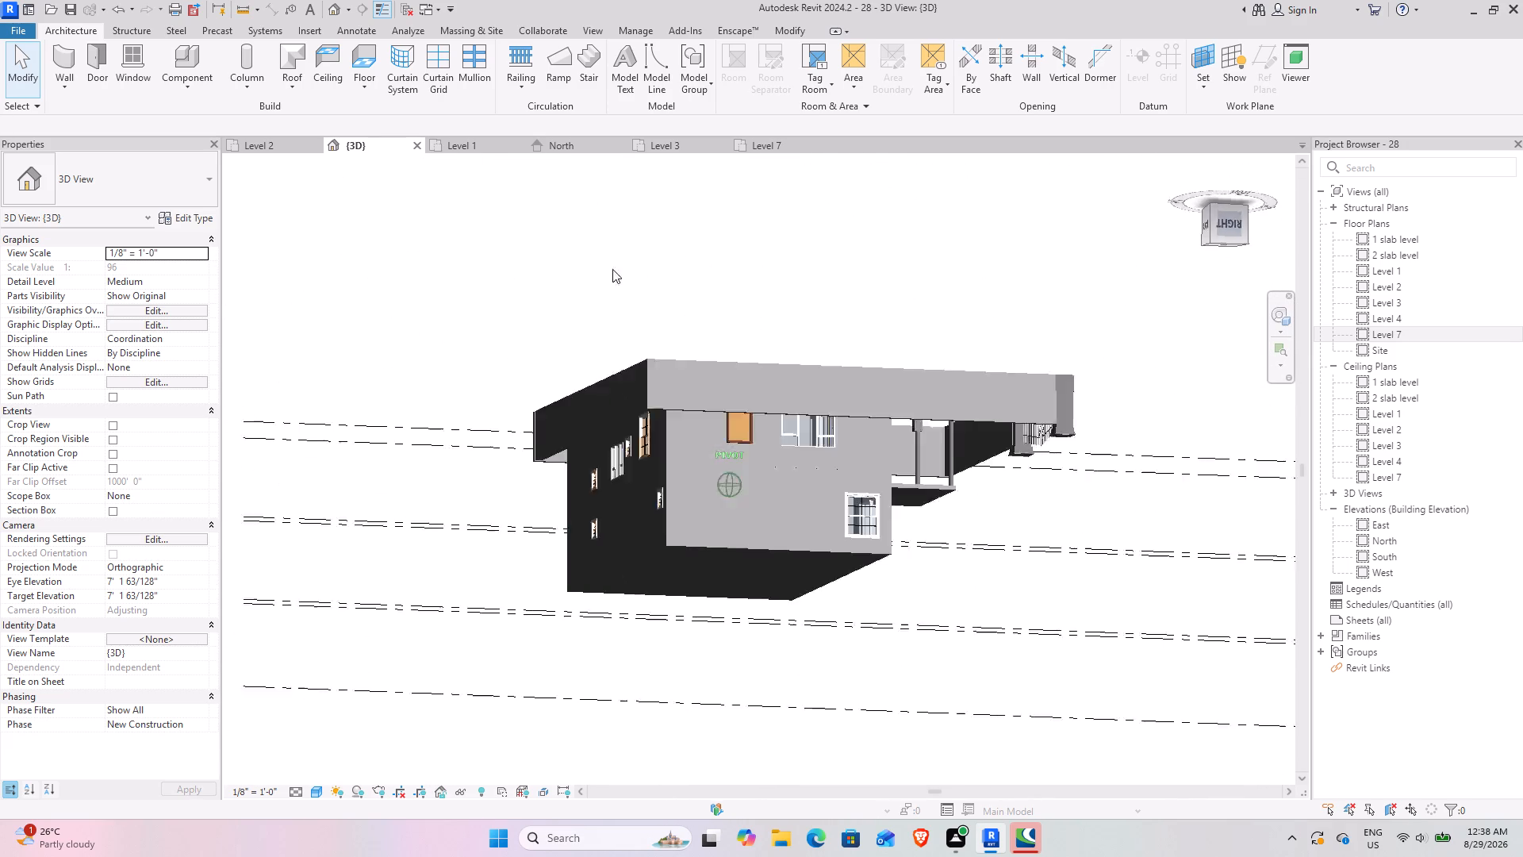
{"action": "left_click_drag", "start_coordinate": [612, 269], "coordinate": [859, 358]}
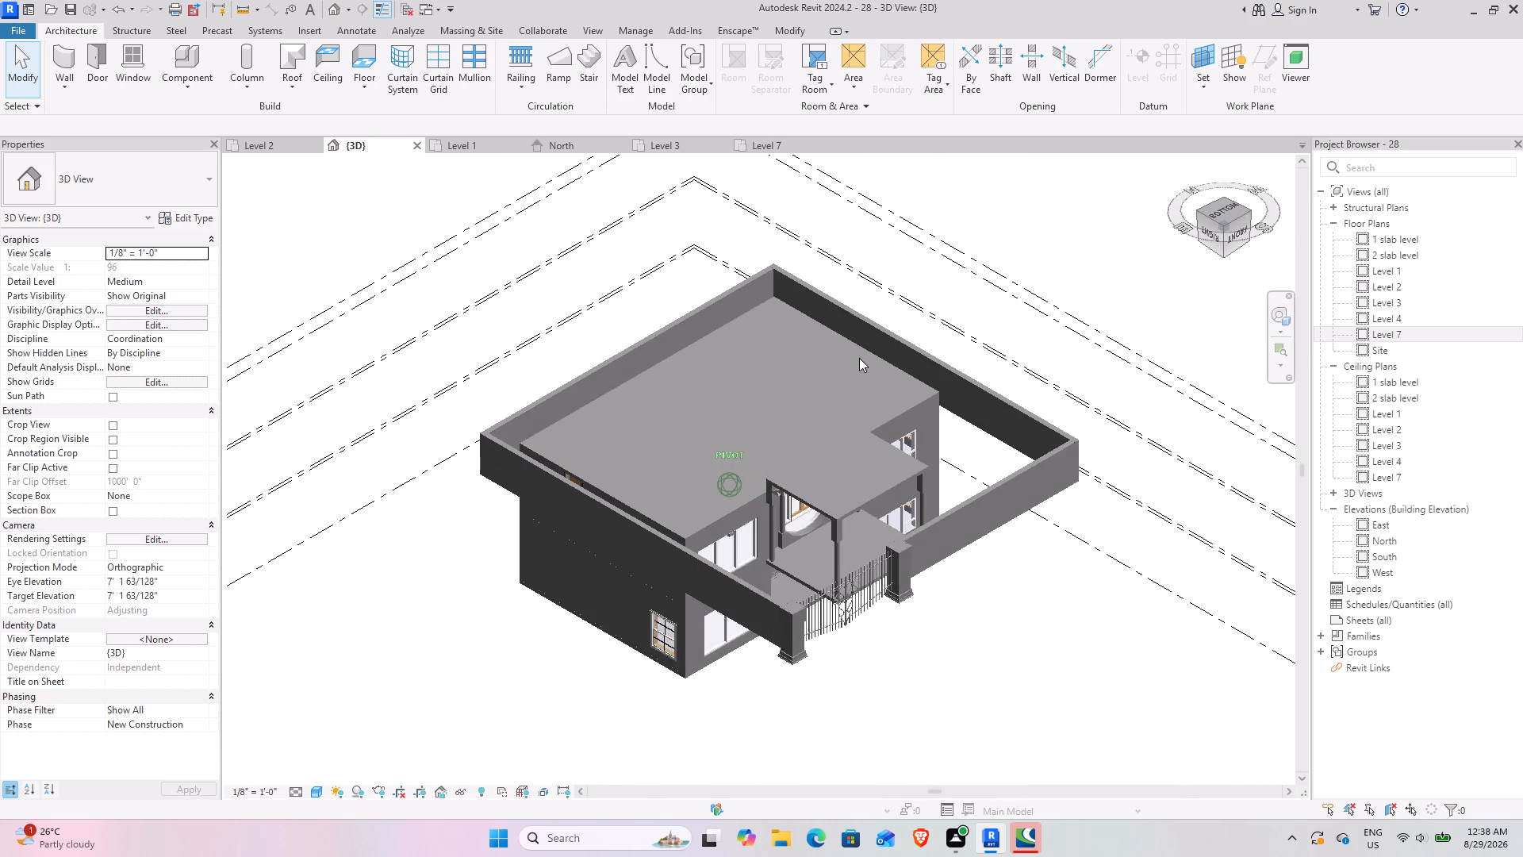
{"action": "left_click_drag", "start_coordinate": [859, 358], "coordinate": [806, 327]}
{"action": "left_click_drag", "start_coordinate": [806, 327], "coordinate": [1121, 739]}
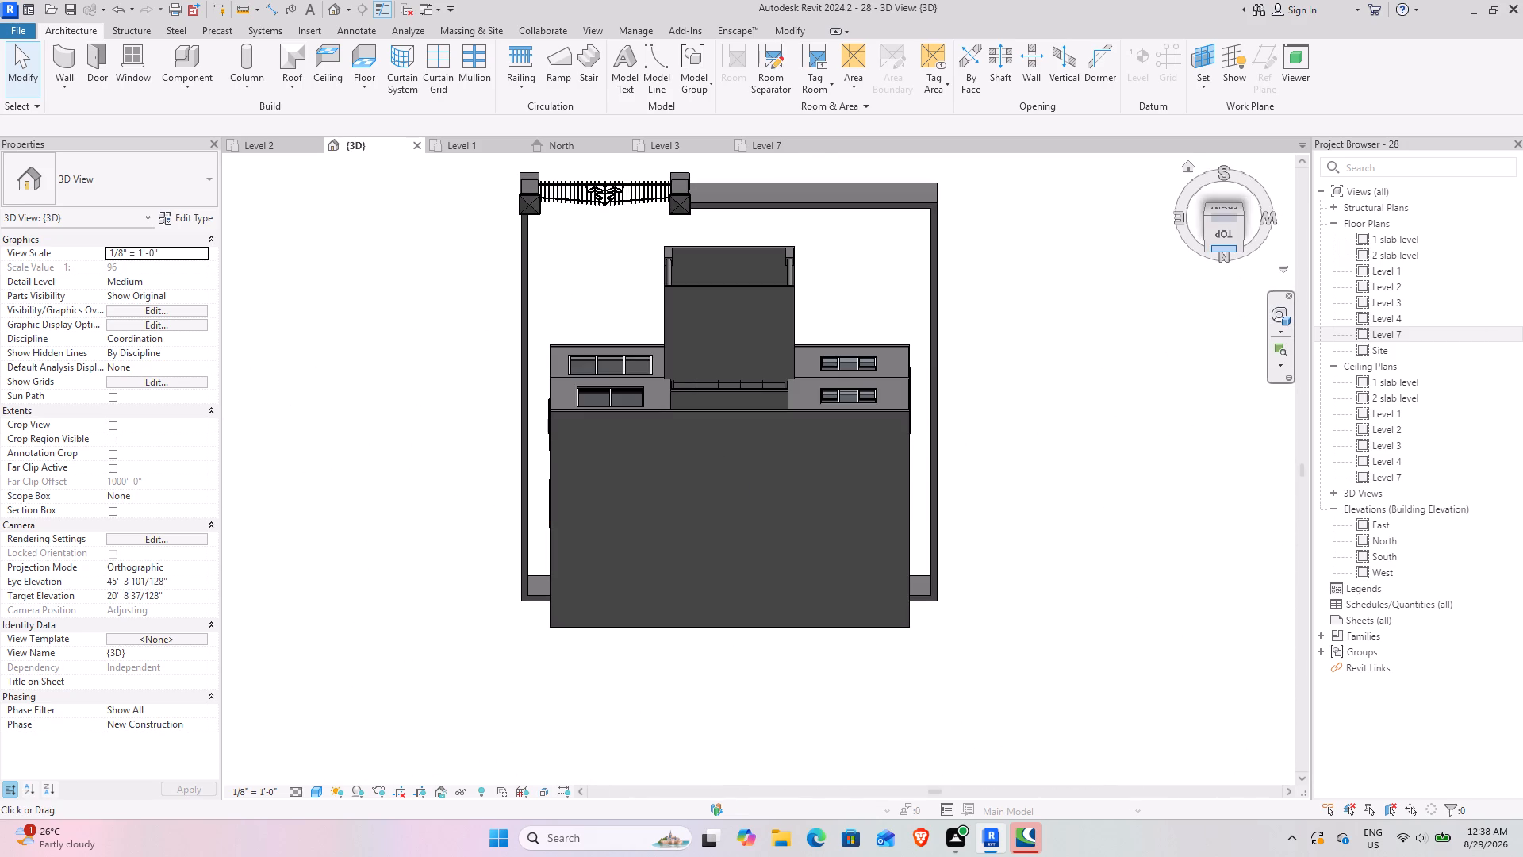
View the villa squarely from directly above and from the rear, keeping the slab level at its existing elevation.
{"action": "left_click", "coordinate": [1221, 244]}
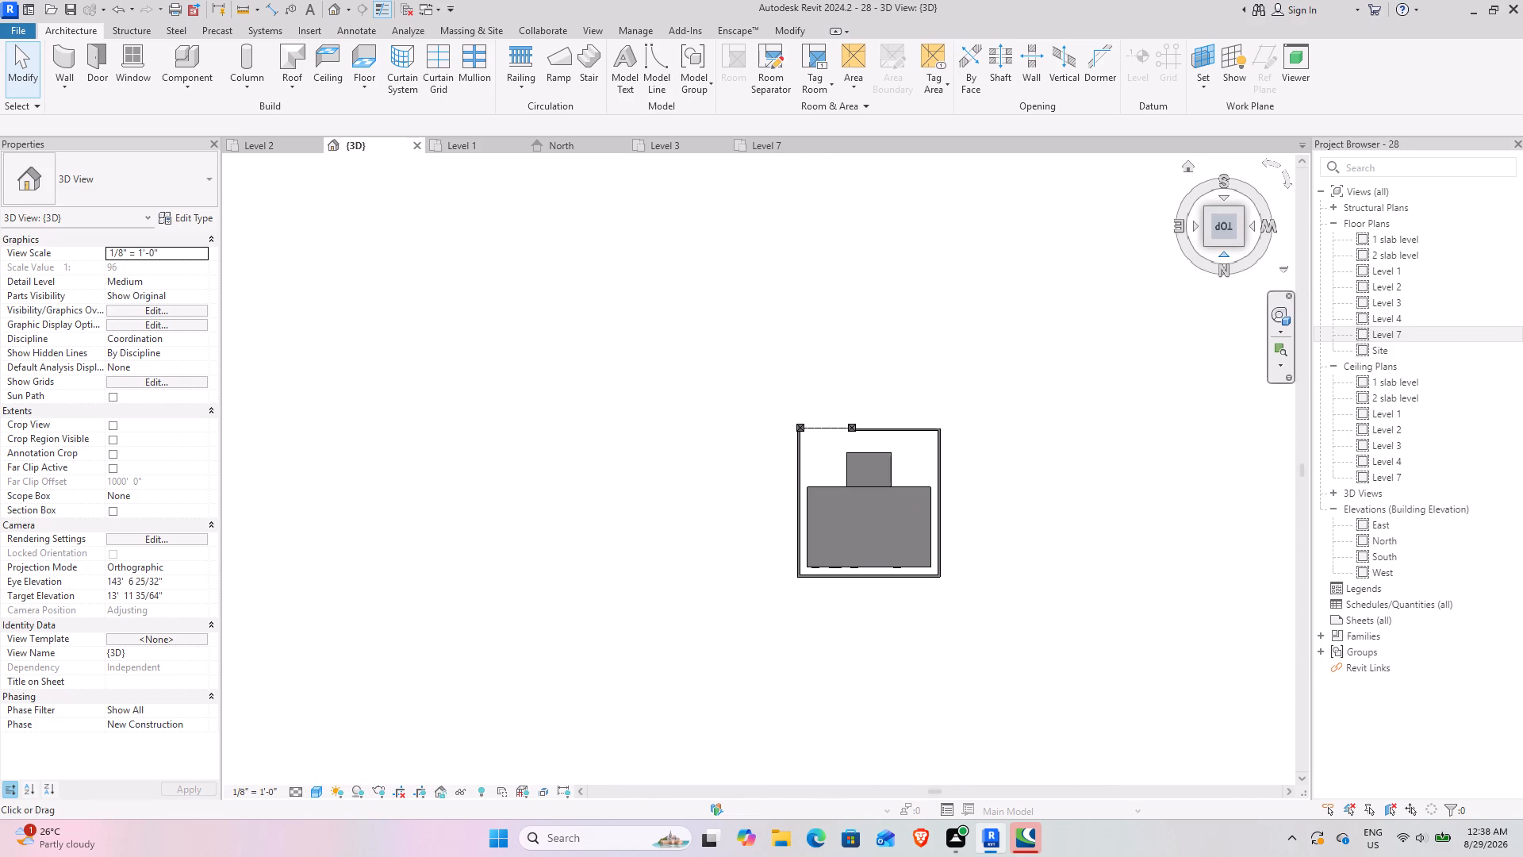
{"action": "left_click", "coordinate": [1216, 246]}
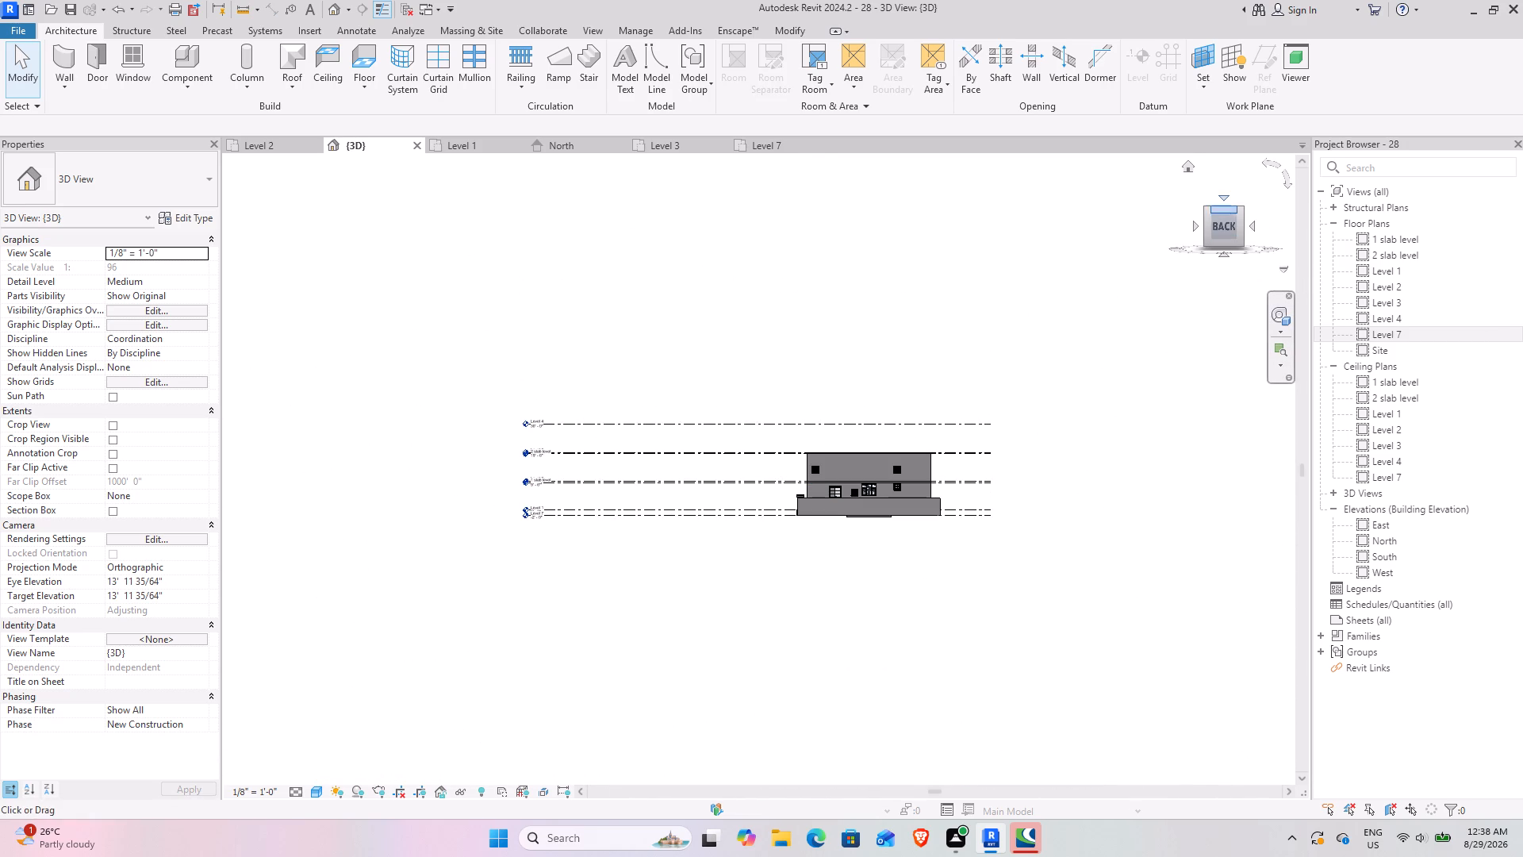
{"action": "middle_click_drag", "start_coordinate": [1204, 227], "coordinate": [928, 324]}
{"action": "left_click_drag", "start_coordinate": [696, 582], "coordinate": [530, 570]}
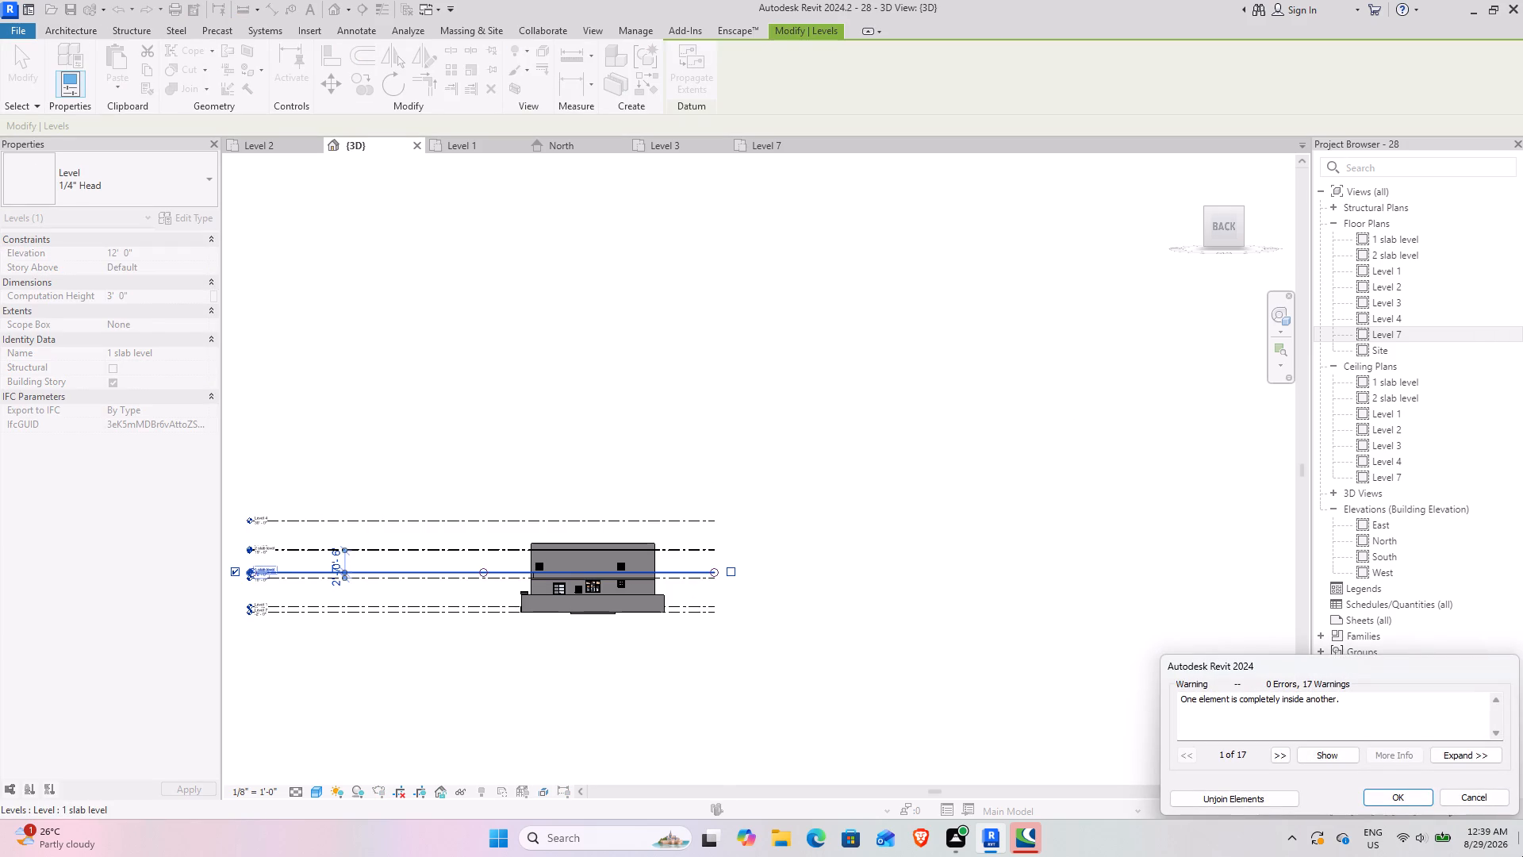
{"action": "left_click", "coordinate": [1465, 795]}
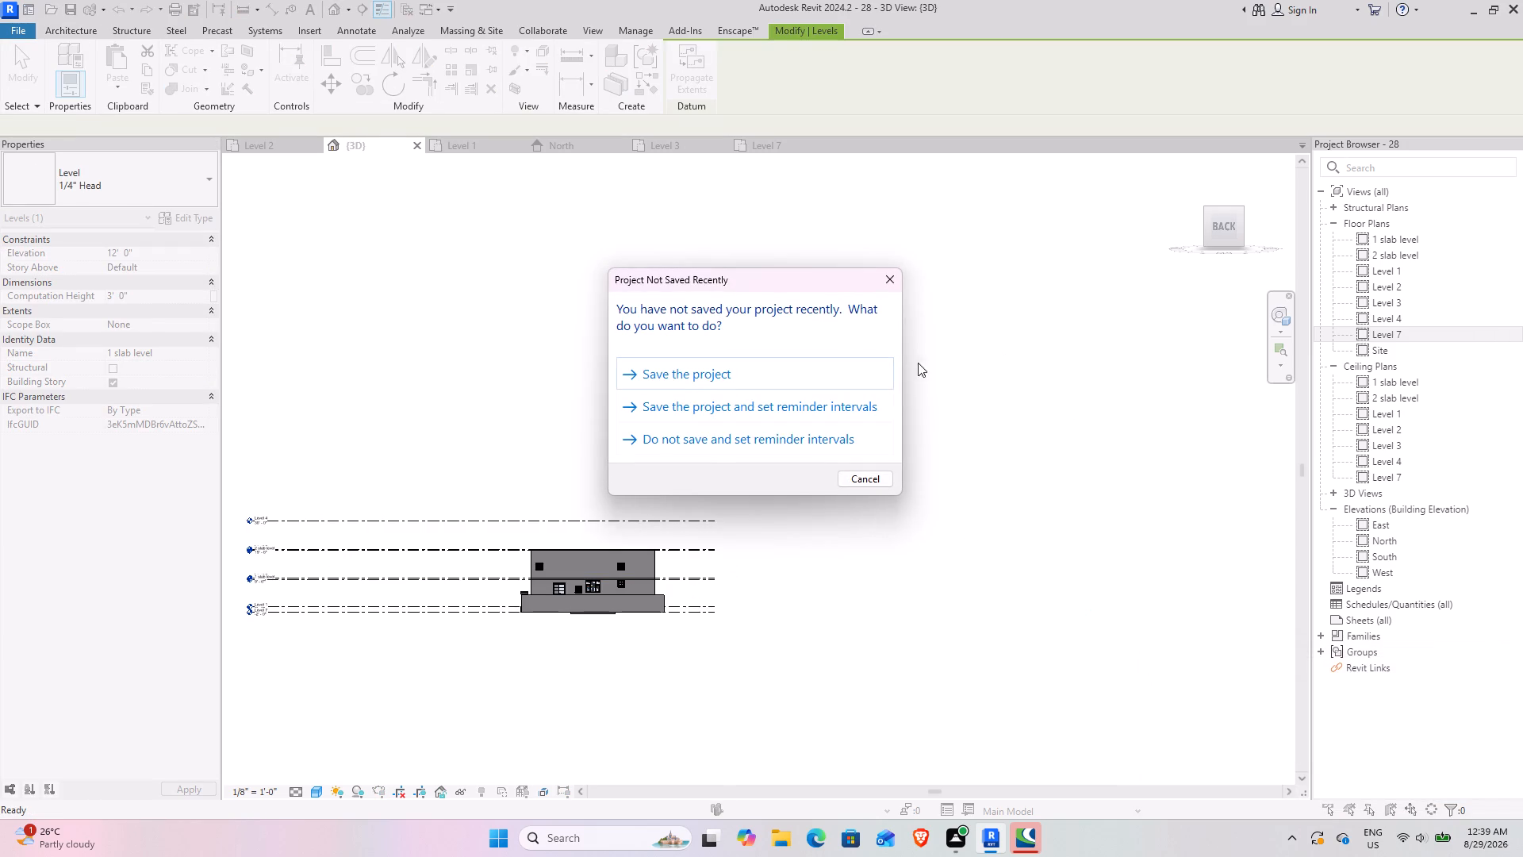
Save the project.
{"action": "left_click", "coordinate": [811, 372]}
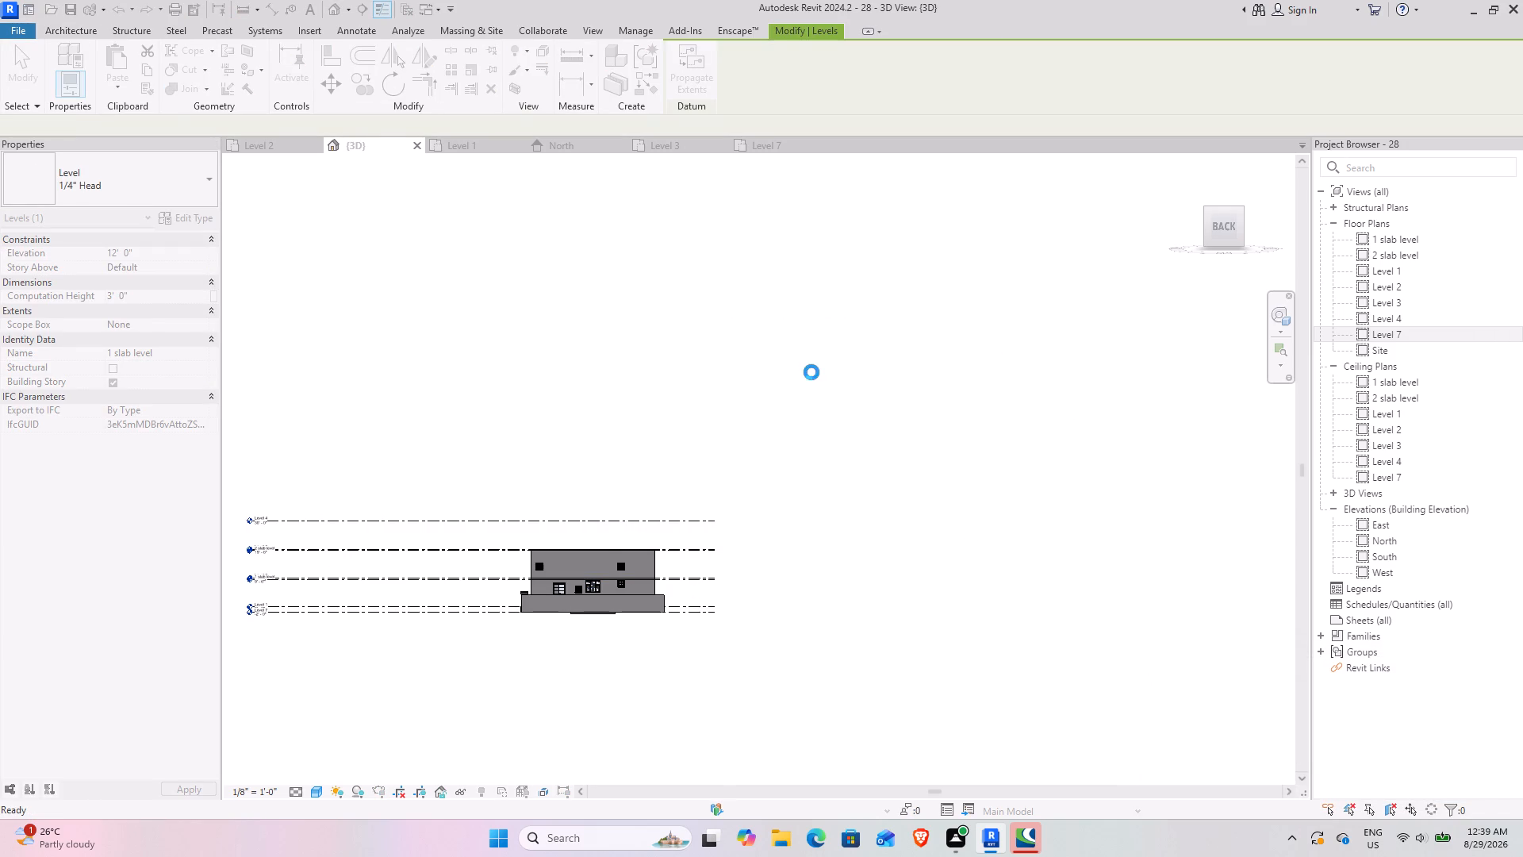
Create a Generic - 12" Roof by Extrusion on the left compound wall's face, referenced to Level 4, from a three-segment zigzag profile.
{"action": "left_click_drag", "start_coordinate": [1226, 227], "coordinate": [1137, 227]}
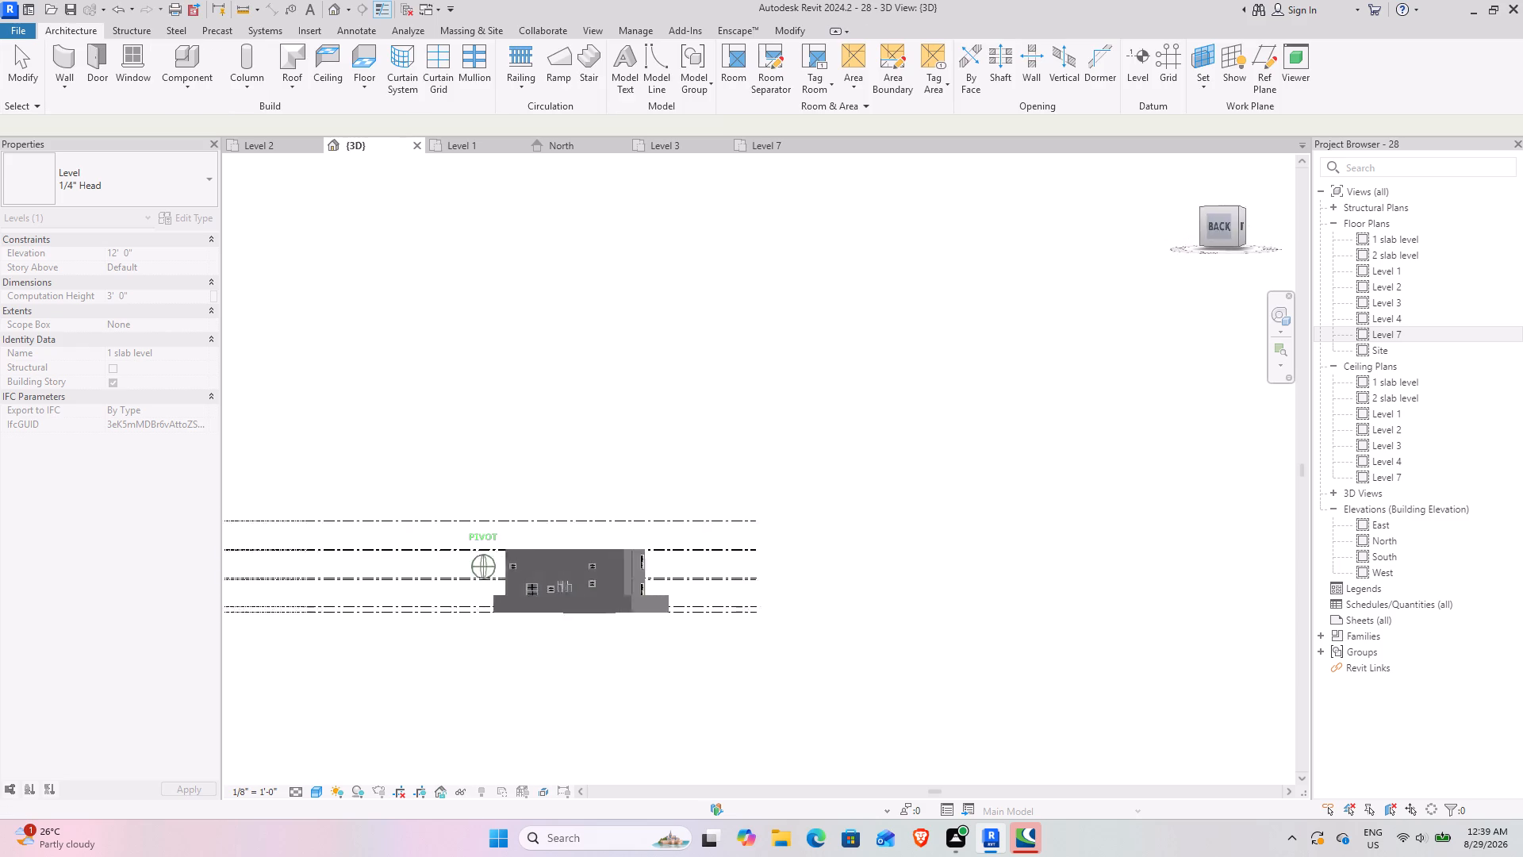
{"action": "left_click_drag", "start_coordinate": [1137, 227], "coordinate": [1021, 227]}
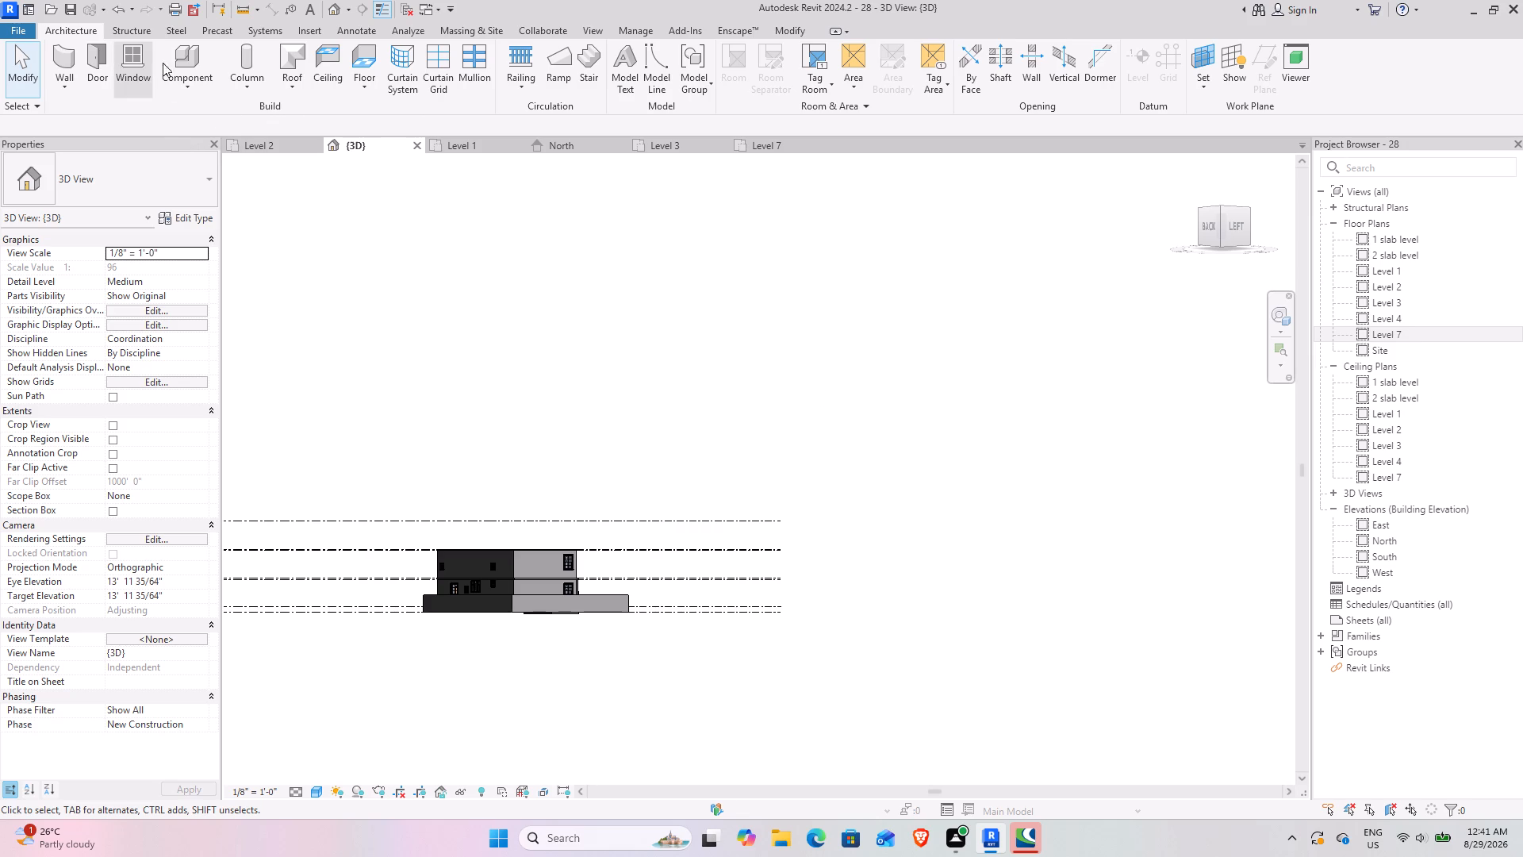
{"action": "left_click", "coordinate": [305, 93]}
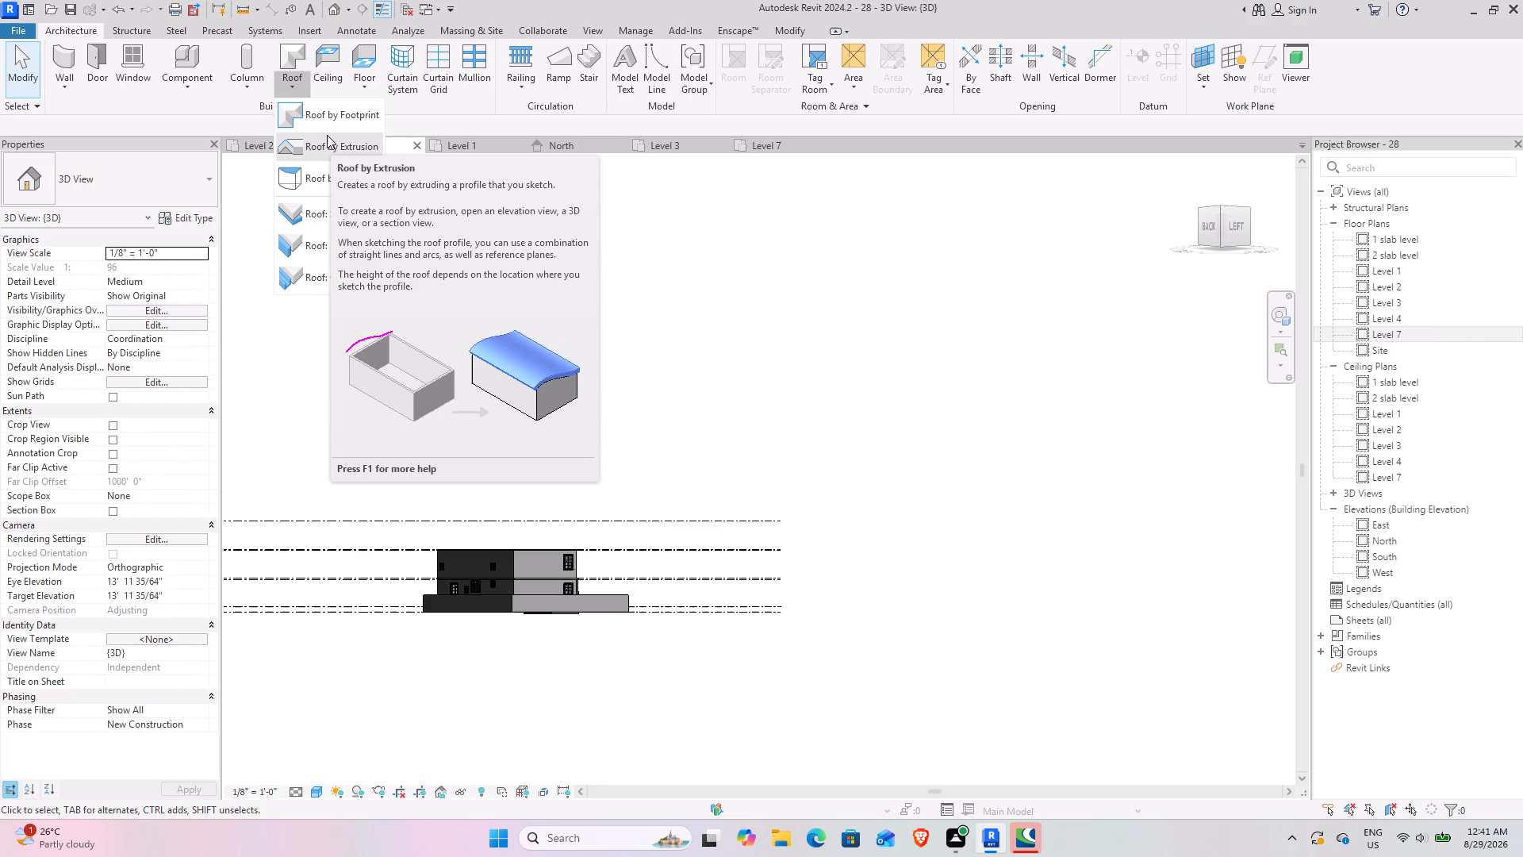
{"action": "left_click", "coordinate": [620, 249]}
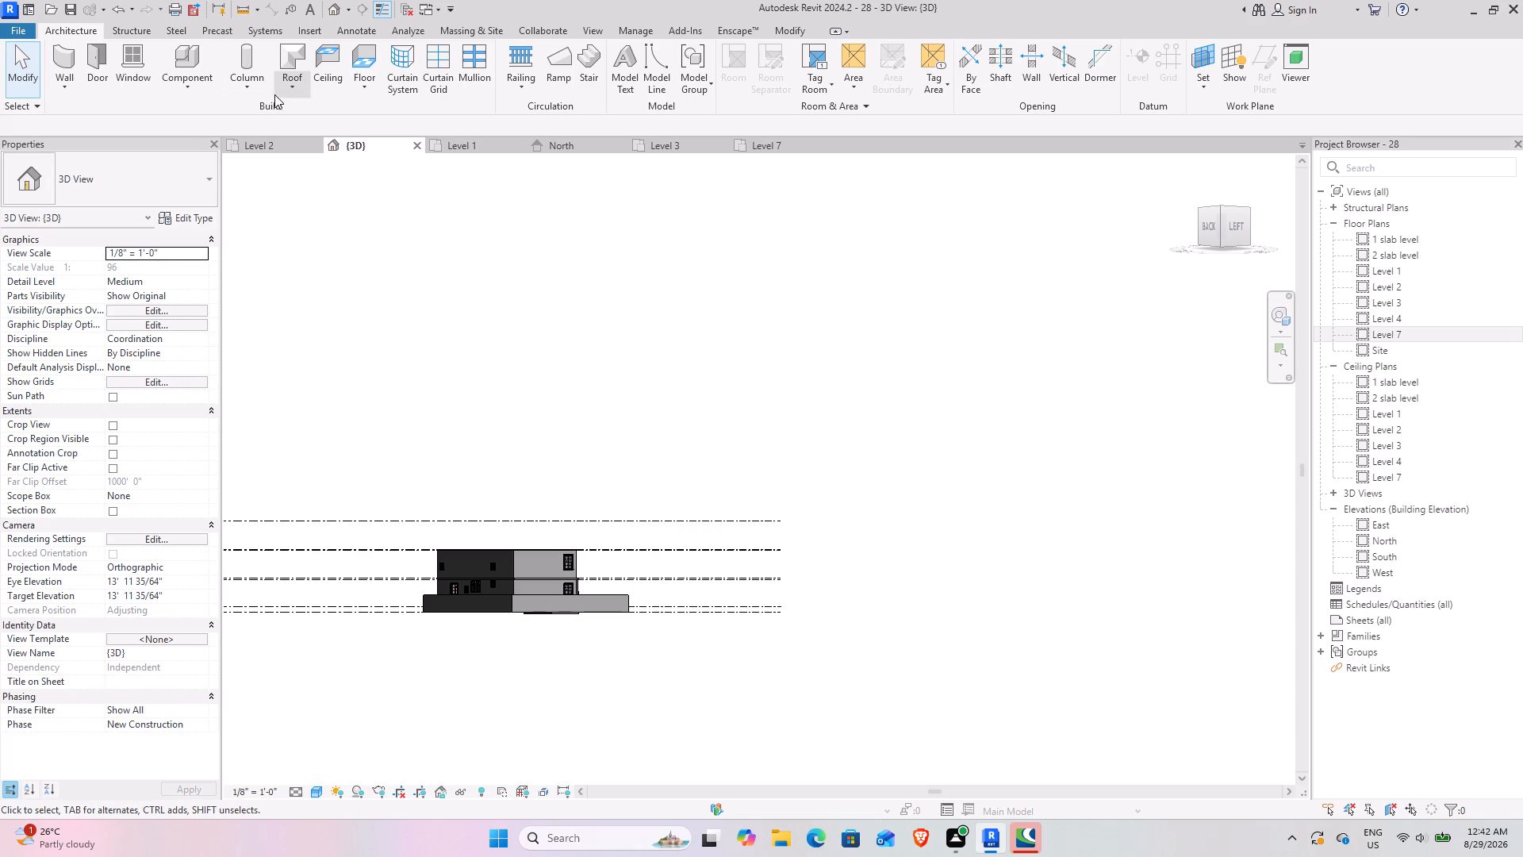
{"action": "left_click", "coordinate": [298, 88]}
{"action": "left_click", "coordinate": [328, 142]}
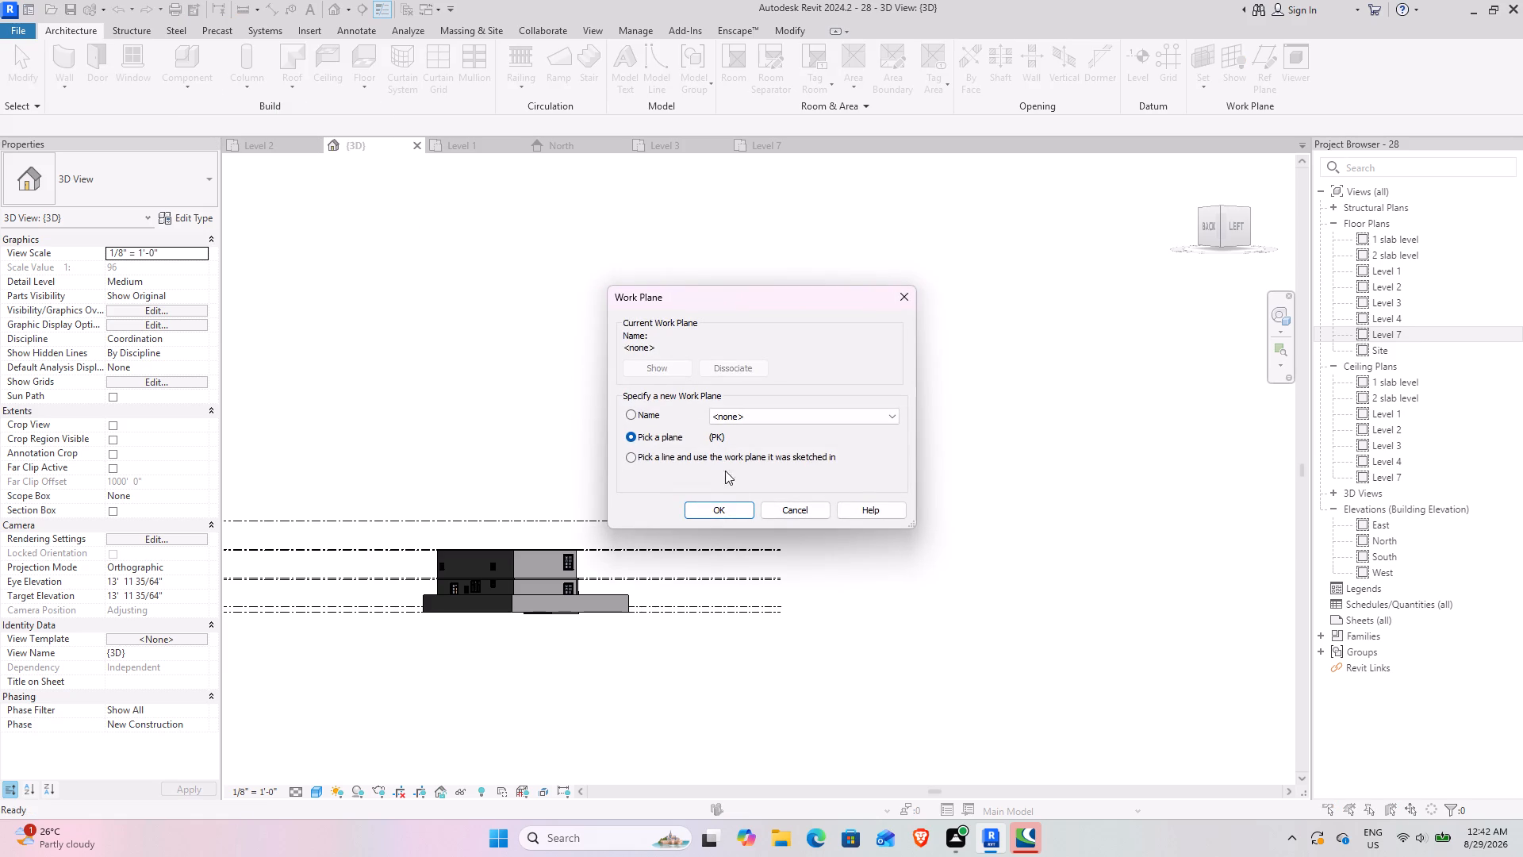
{"action": "left_click", "coordinate": [723, 515]}
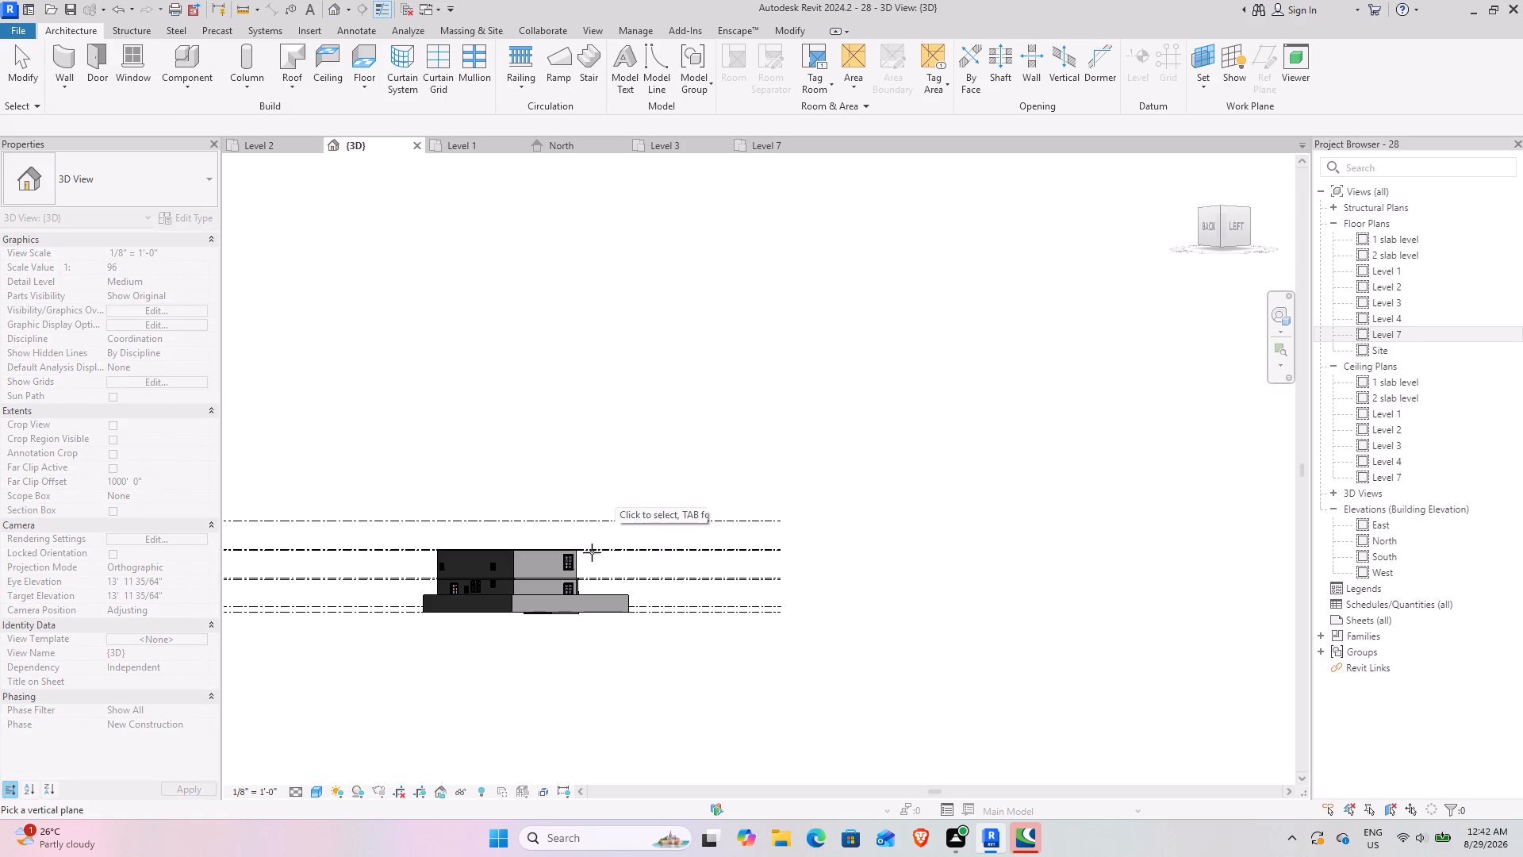
{"action": "left_click", "coordinate": [733, 546]}
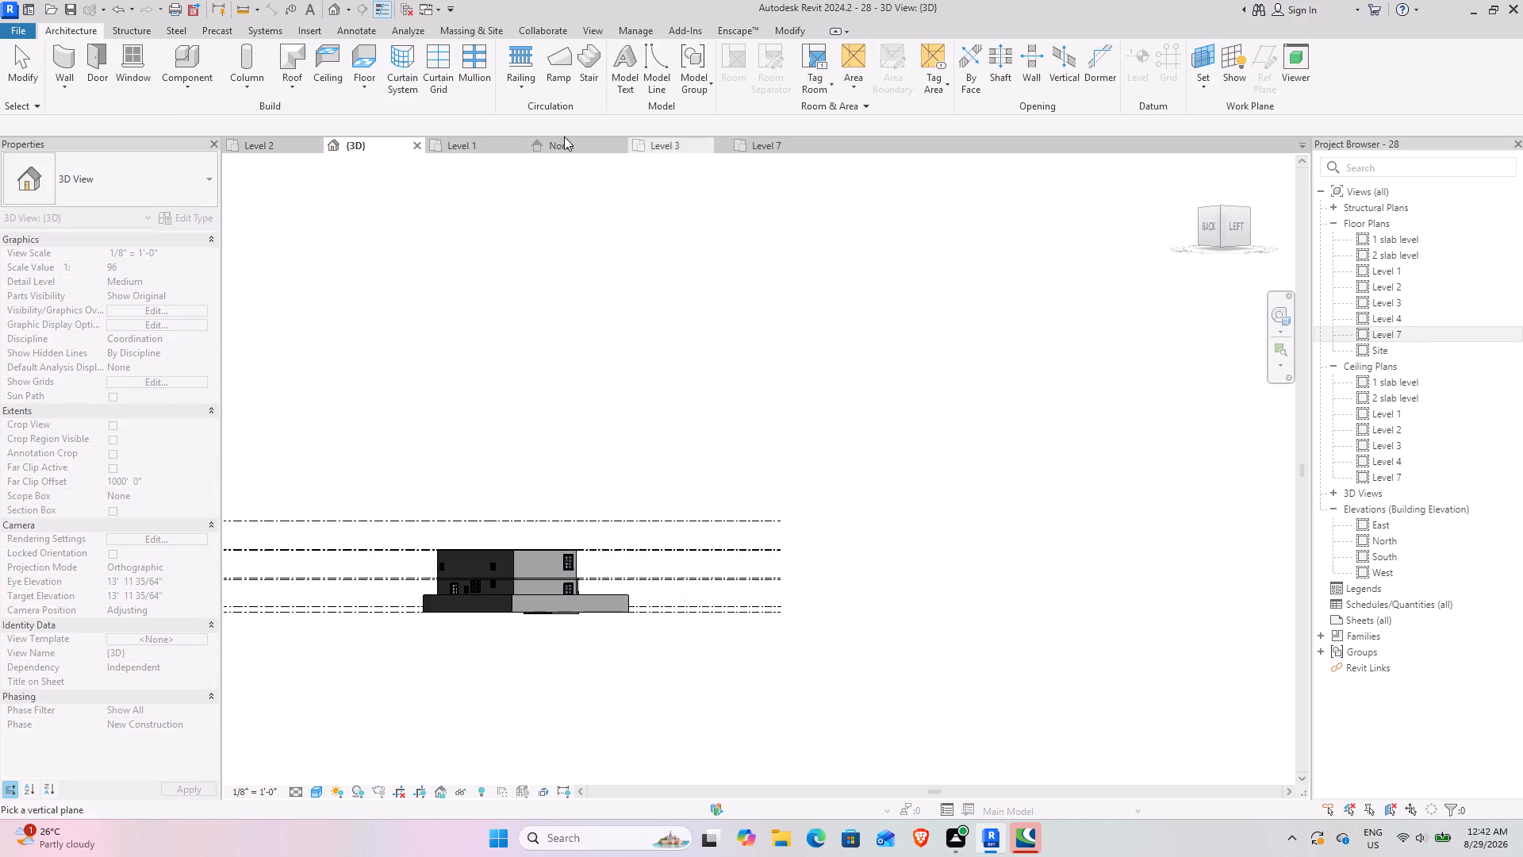
{"action": "left_click", "coordinate": [529, 601]}
{"action": "left_click", "coordinate": [770, 449]}
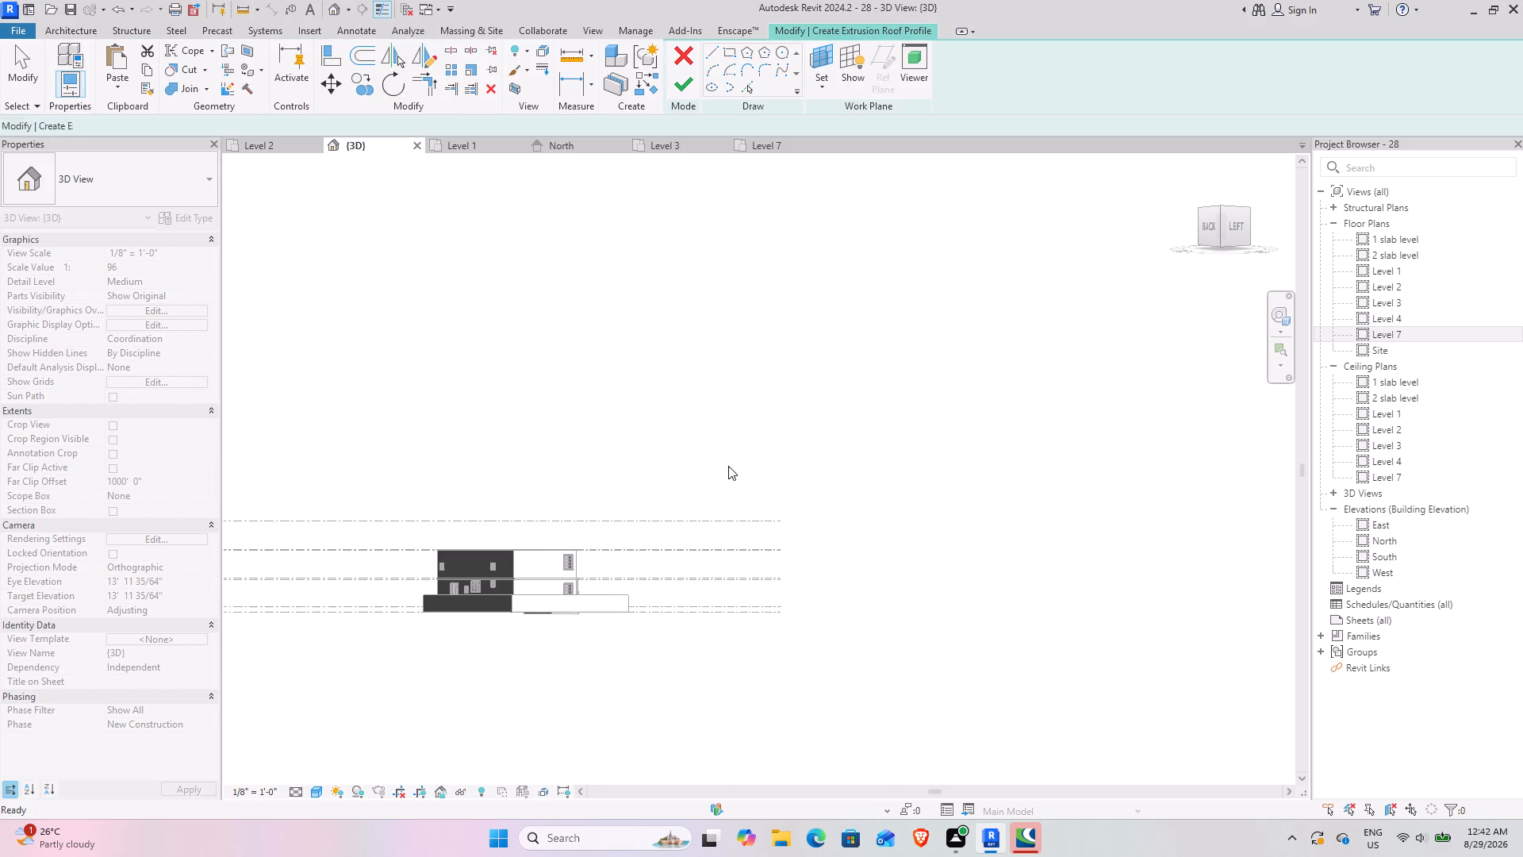
{"action": "left_click", "coordinate": [548, 609]}
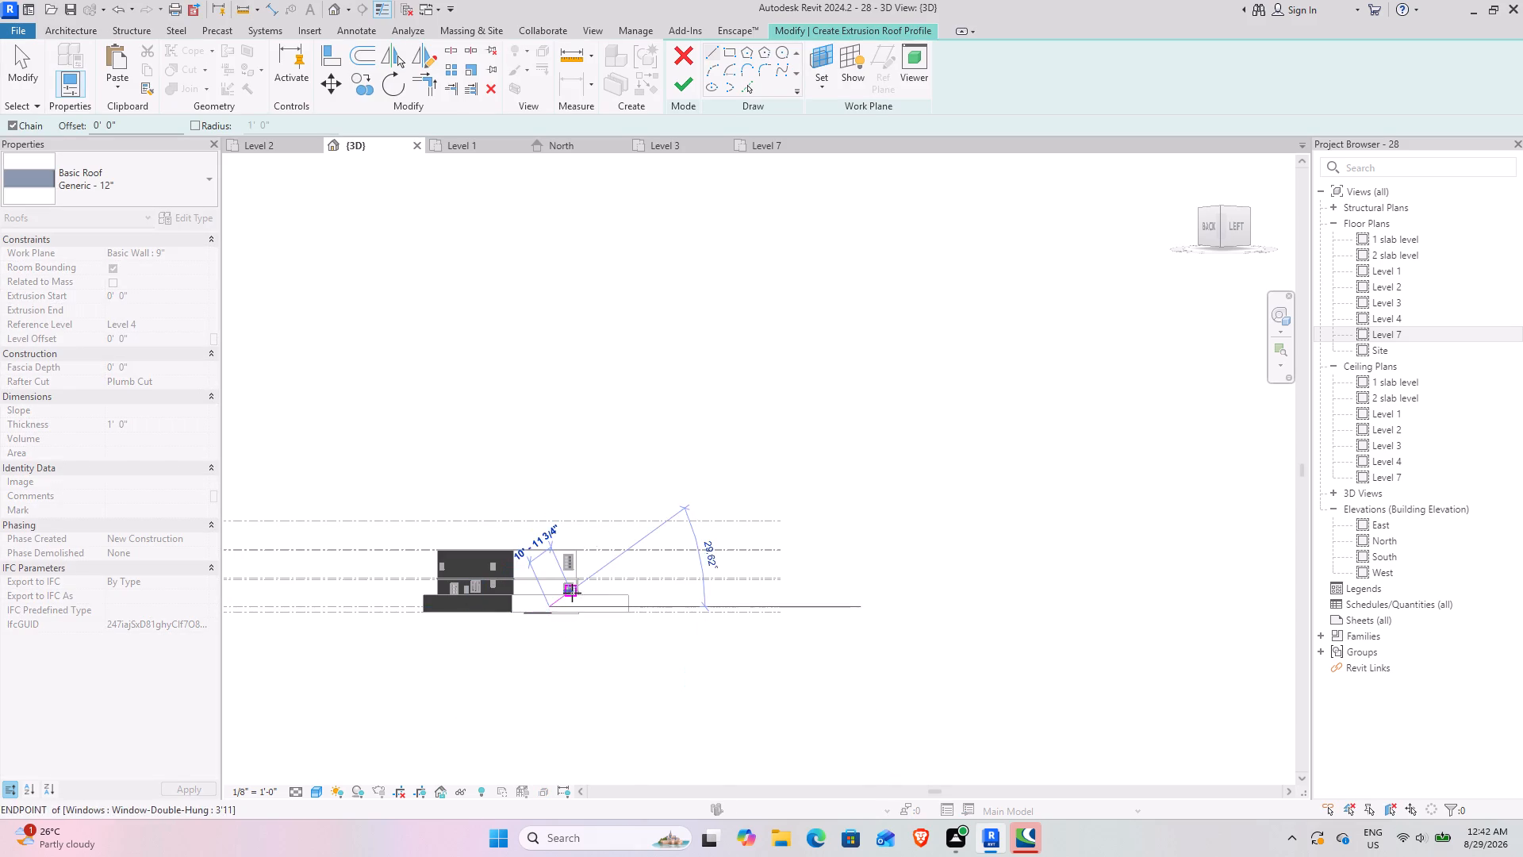
{"action": "left_click", "coordinate": [572, 593]}
{"action": "left_click", "coordinate": [591, 605]}
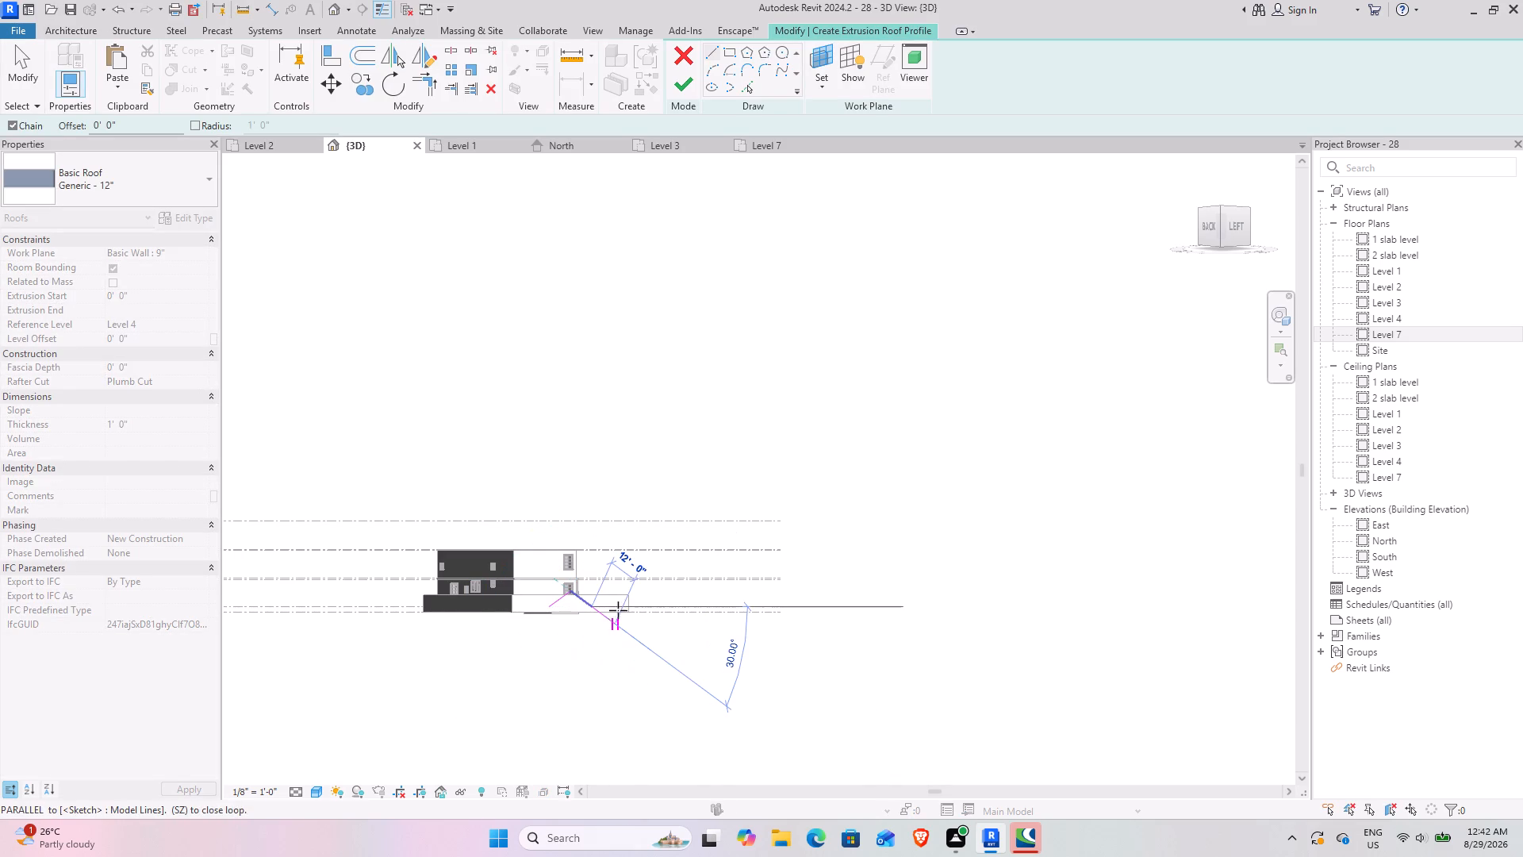
{"action": "left_click", "coordinate": [617, 587]}
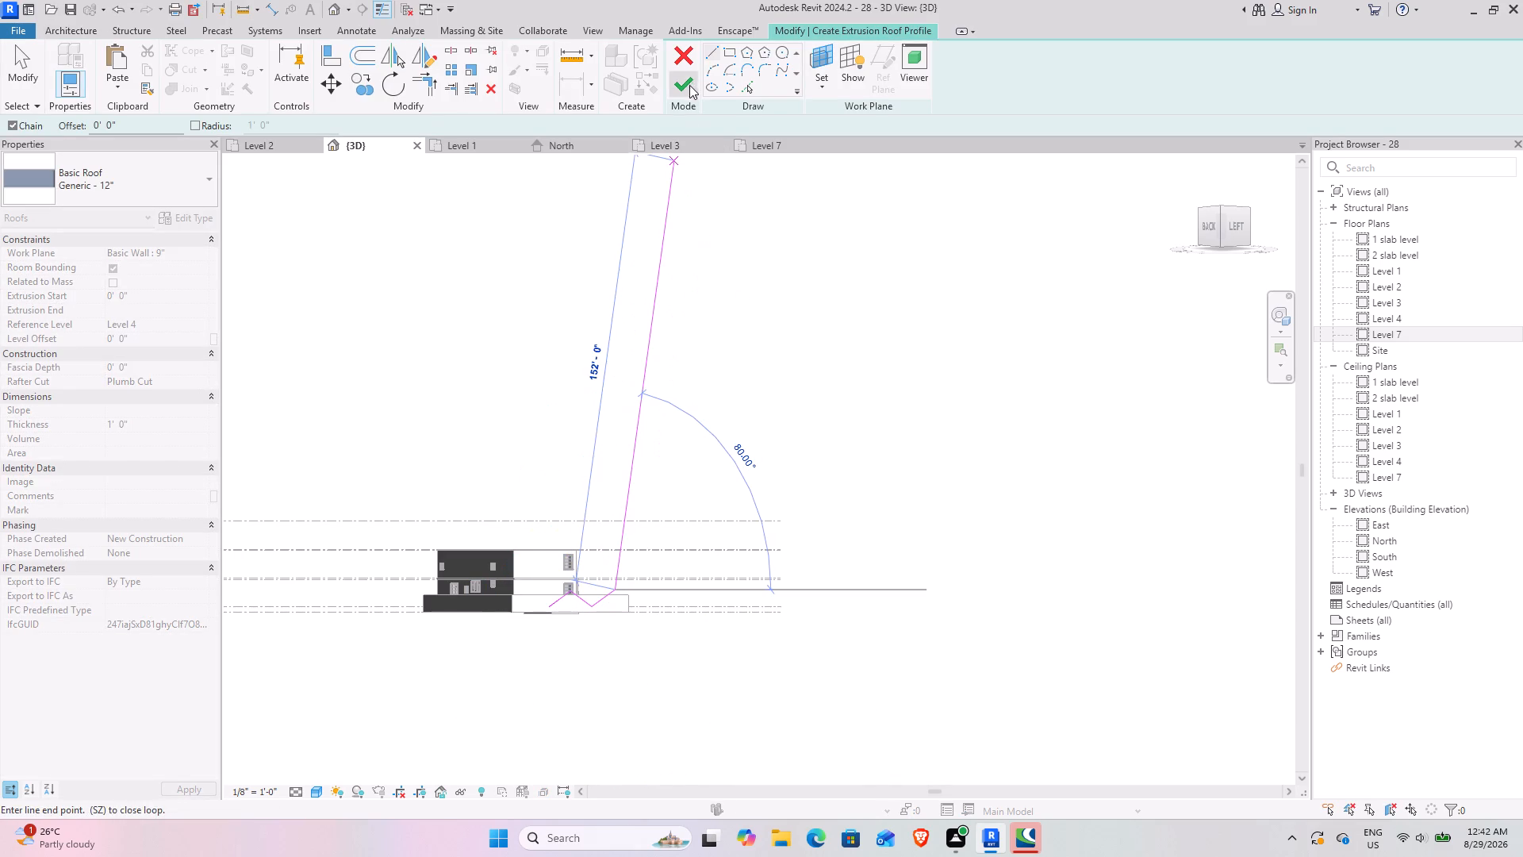
{"action": "left_click", "coordinate": [689, 80]}
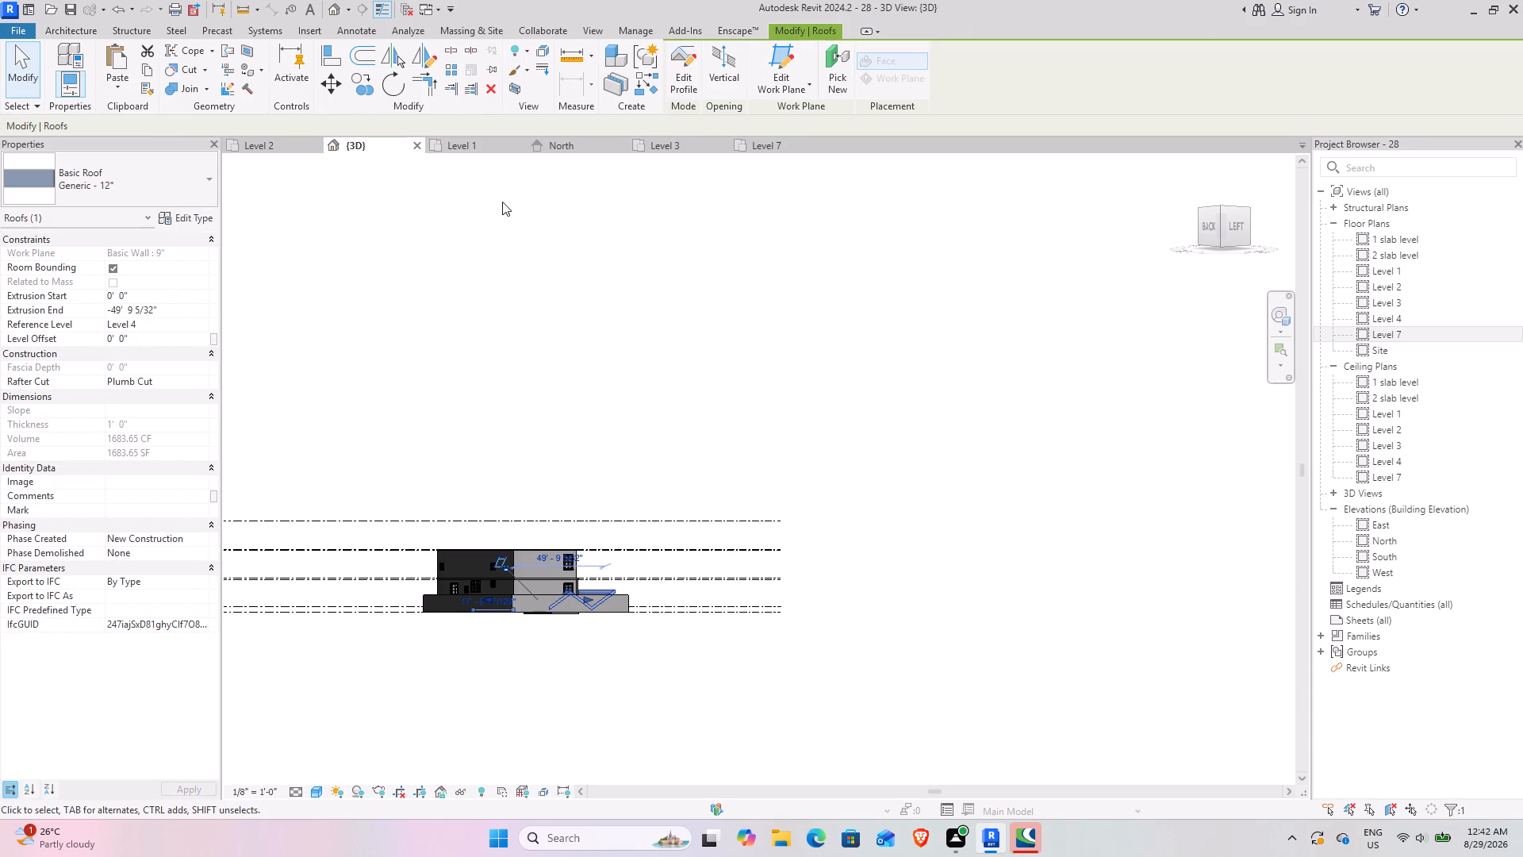
{"action": "scroll", "coordinate": [573, 623], "scroll_direction": "up", "scroll_amount": 6}
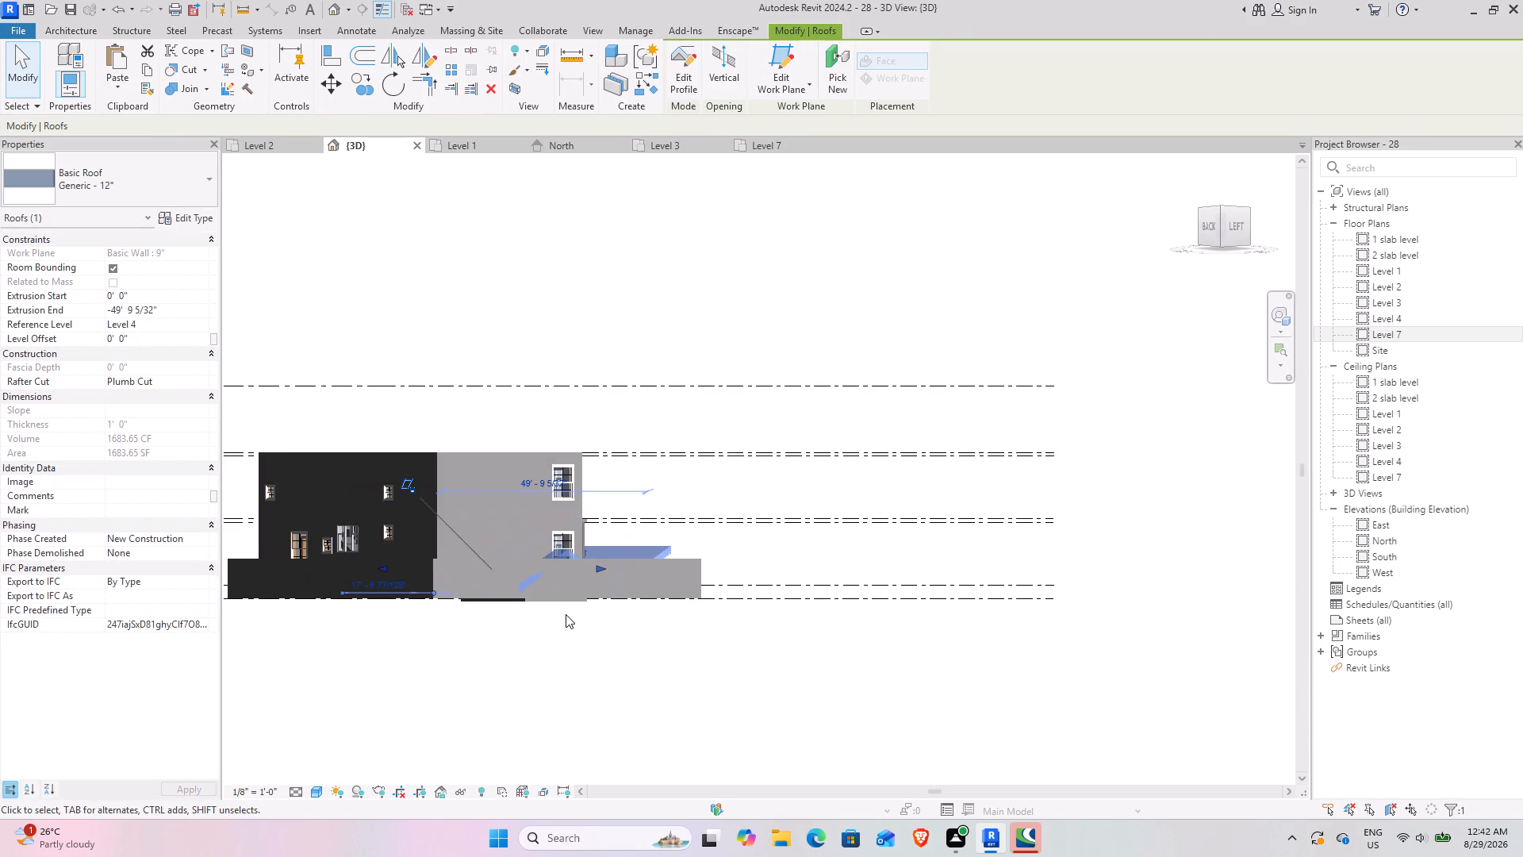
Delete the zigzag Generic - 12" extruded roof that runs from the left compound wall across the villa's front yard.
{"action": "scroll", "coordinate": [566, 614], "scroll_direction": "up", "scroll_amount": 3}
{"action": "scroll", "coordinate": [536, 544], "scroll_direction": "down", "scroll_amount": 2}
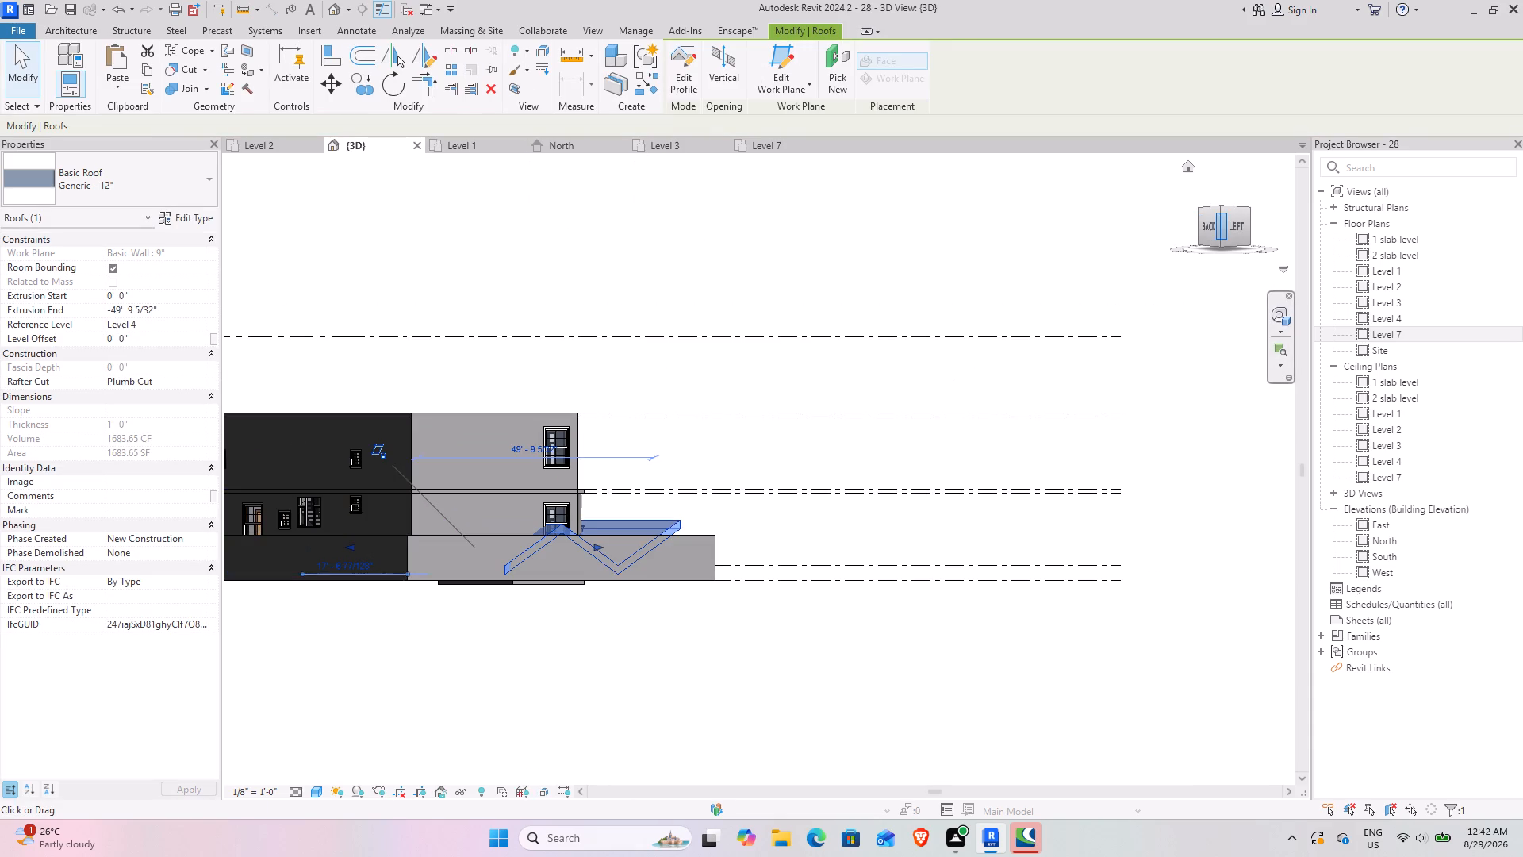
{"action": "left_click_drag", "start_coordinate": [1218, 228], "coordinate": [1111, 209]}
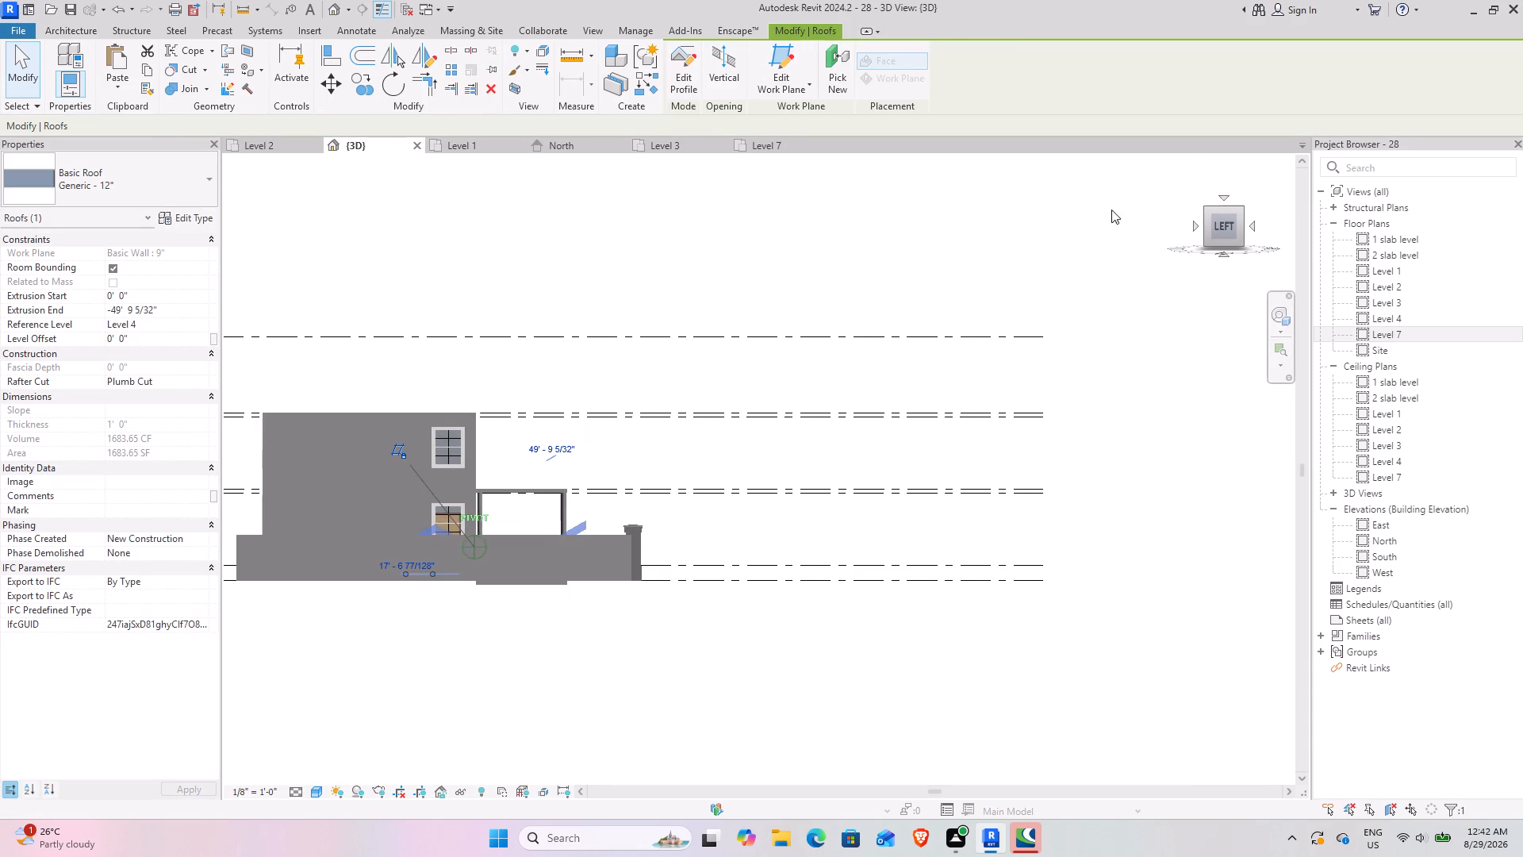
{"action": "left_click_drag", "start_coordinate": [1111, 209], "coordinate": [1009, 302]}
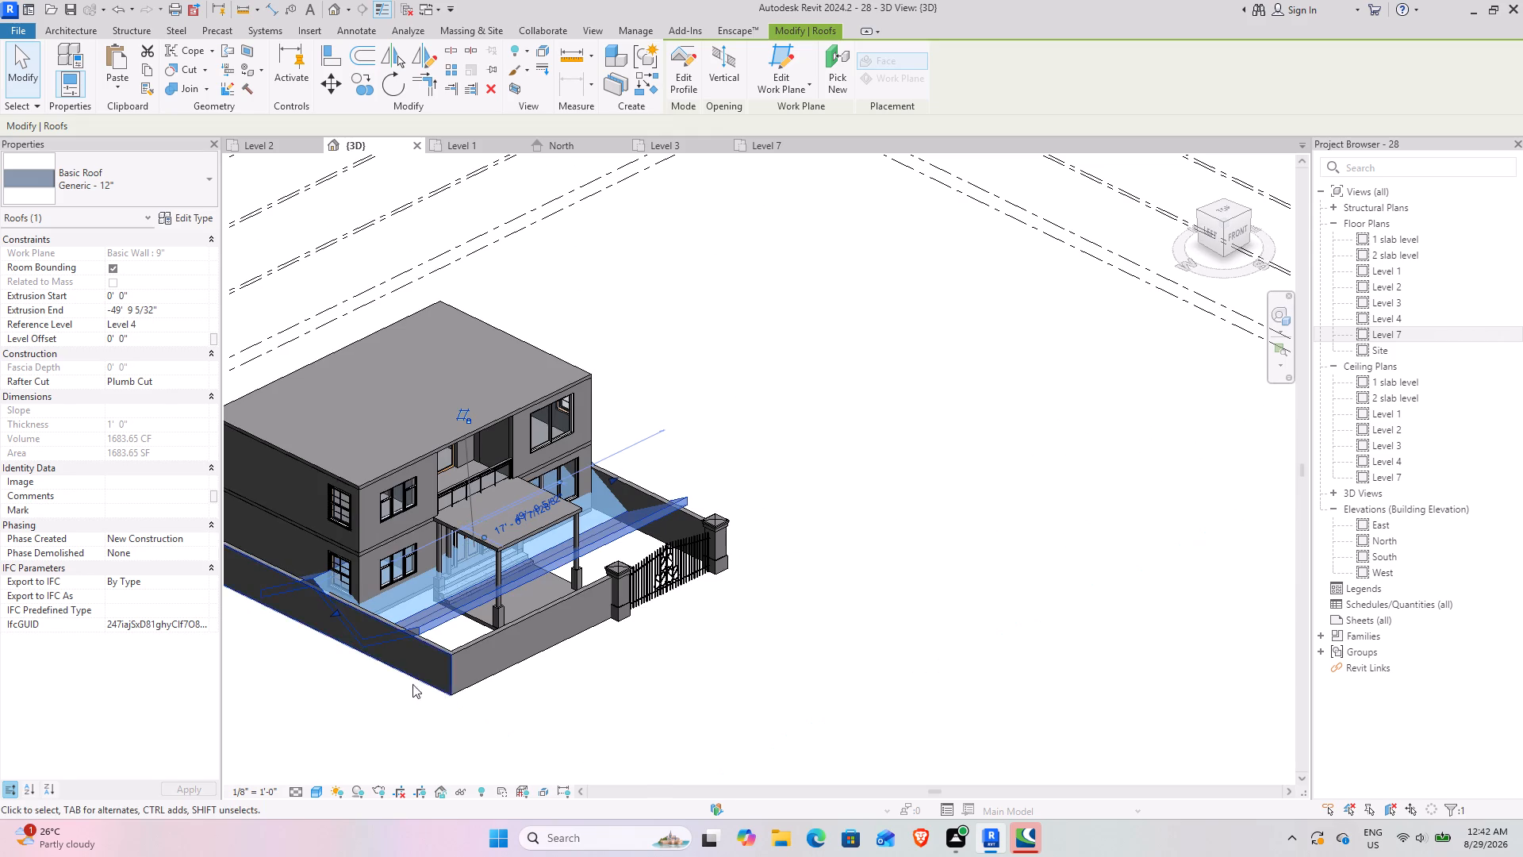
{"action": "scroll", "coordinate": [366, 613], "scroll_direction": "up", "scroll_amount": 3}
{"action": "left_click", "coordinate": [823, 700]}
{"action": "middle_click_drag", "start_coordinate": [473, 617], "coordinate": [761, 548]}
{"action": "scroll", "coordinate": [722, 475], "scroll_direction": "up", "scroll_amount": 3}
{"action": "left_click", "coordinate": [813, 586]}
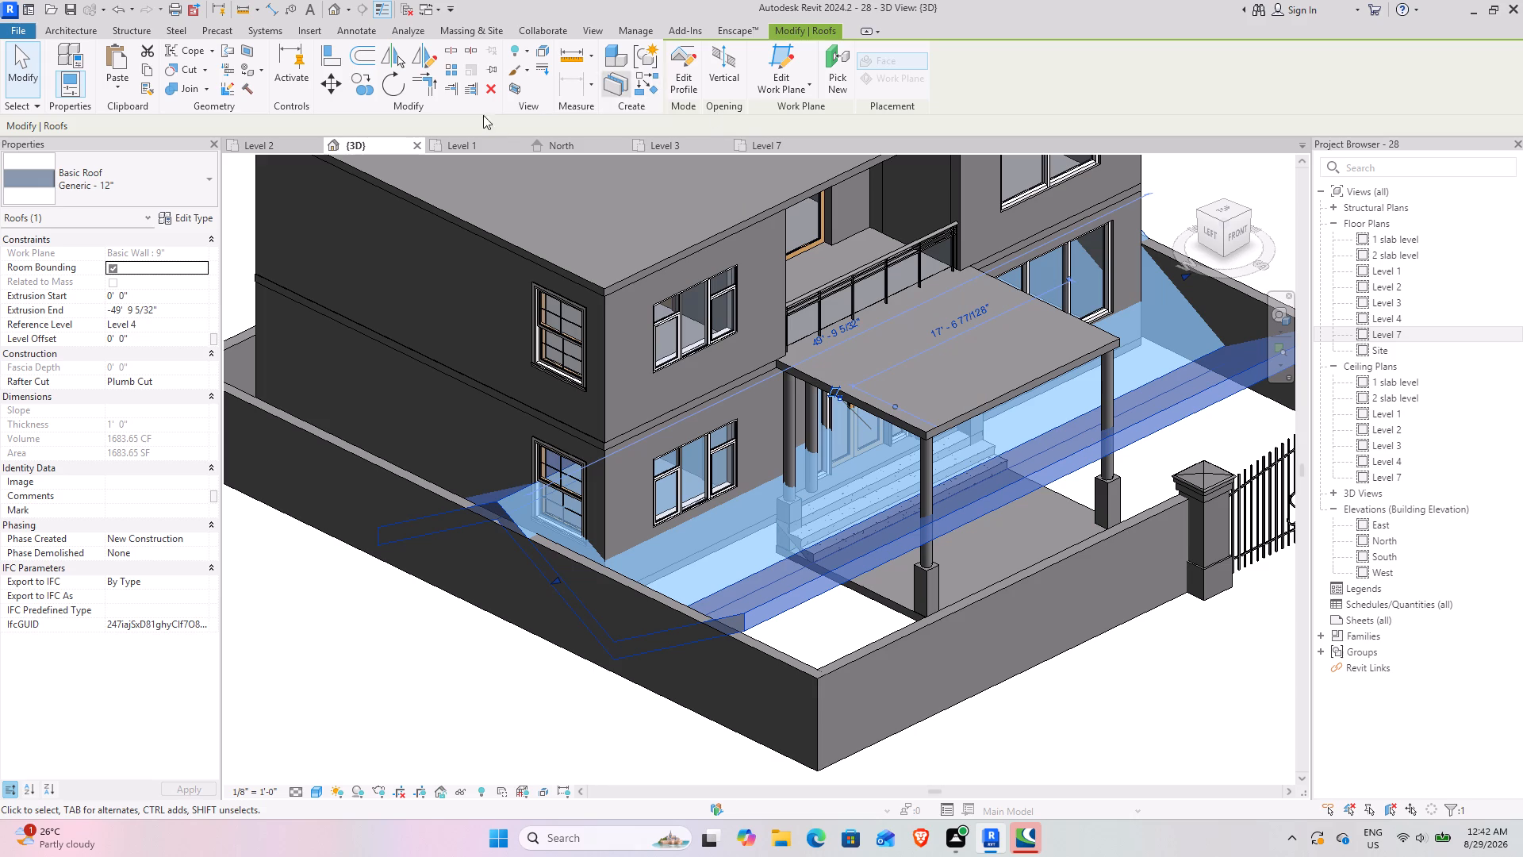
{"action": "left_click", "coordinate": [490, 93]}
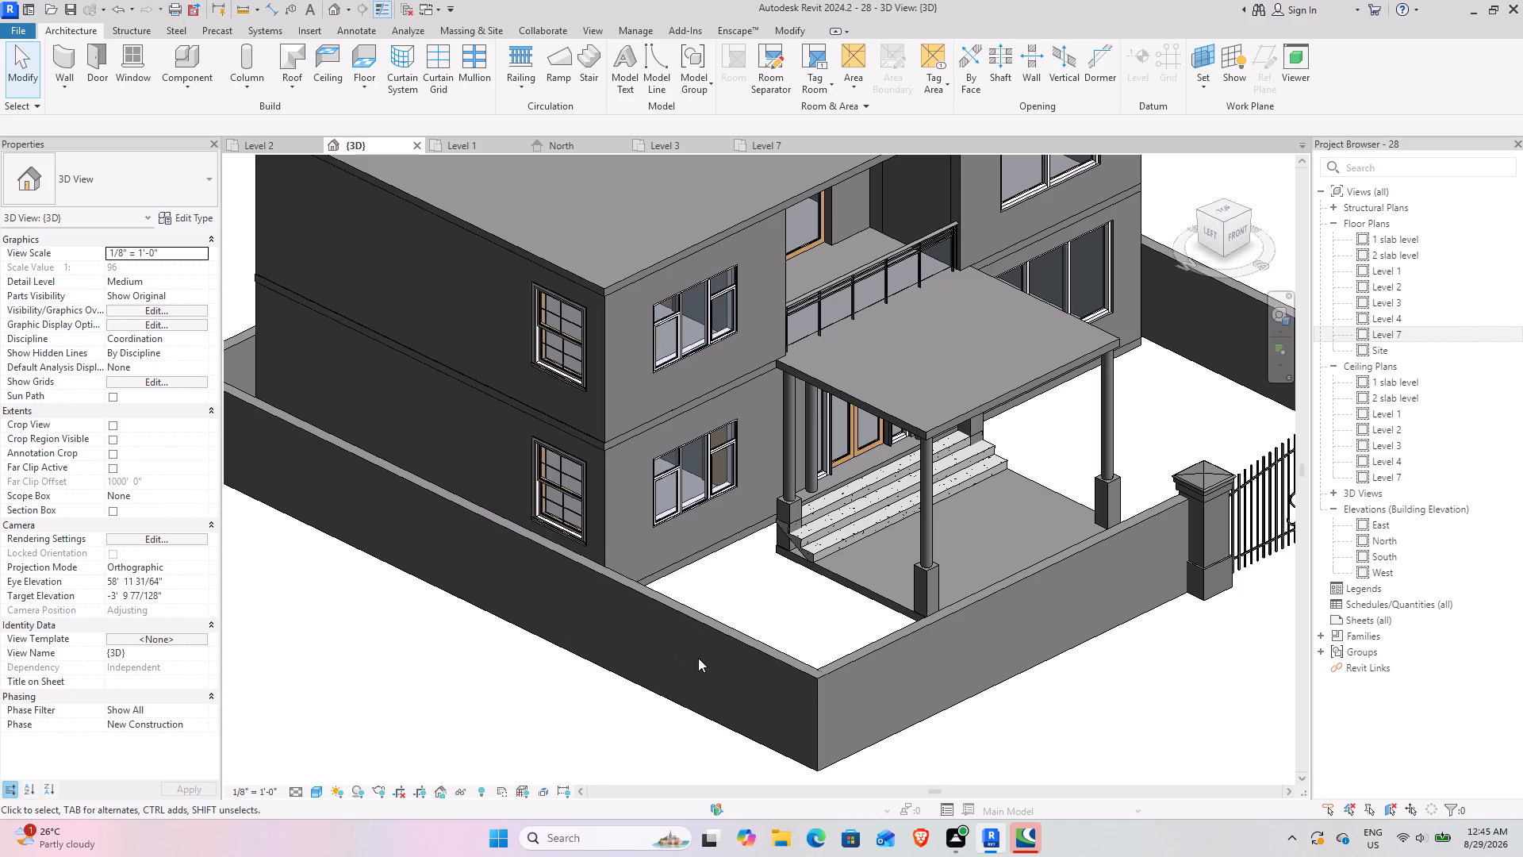
{"action": "scroll", "coordinate": [776, 560], "scroll_direction": "down", "scroll_amount": 2}
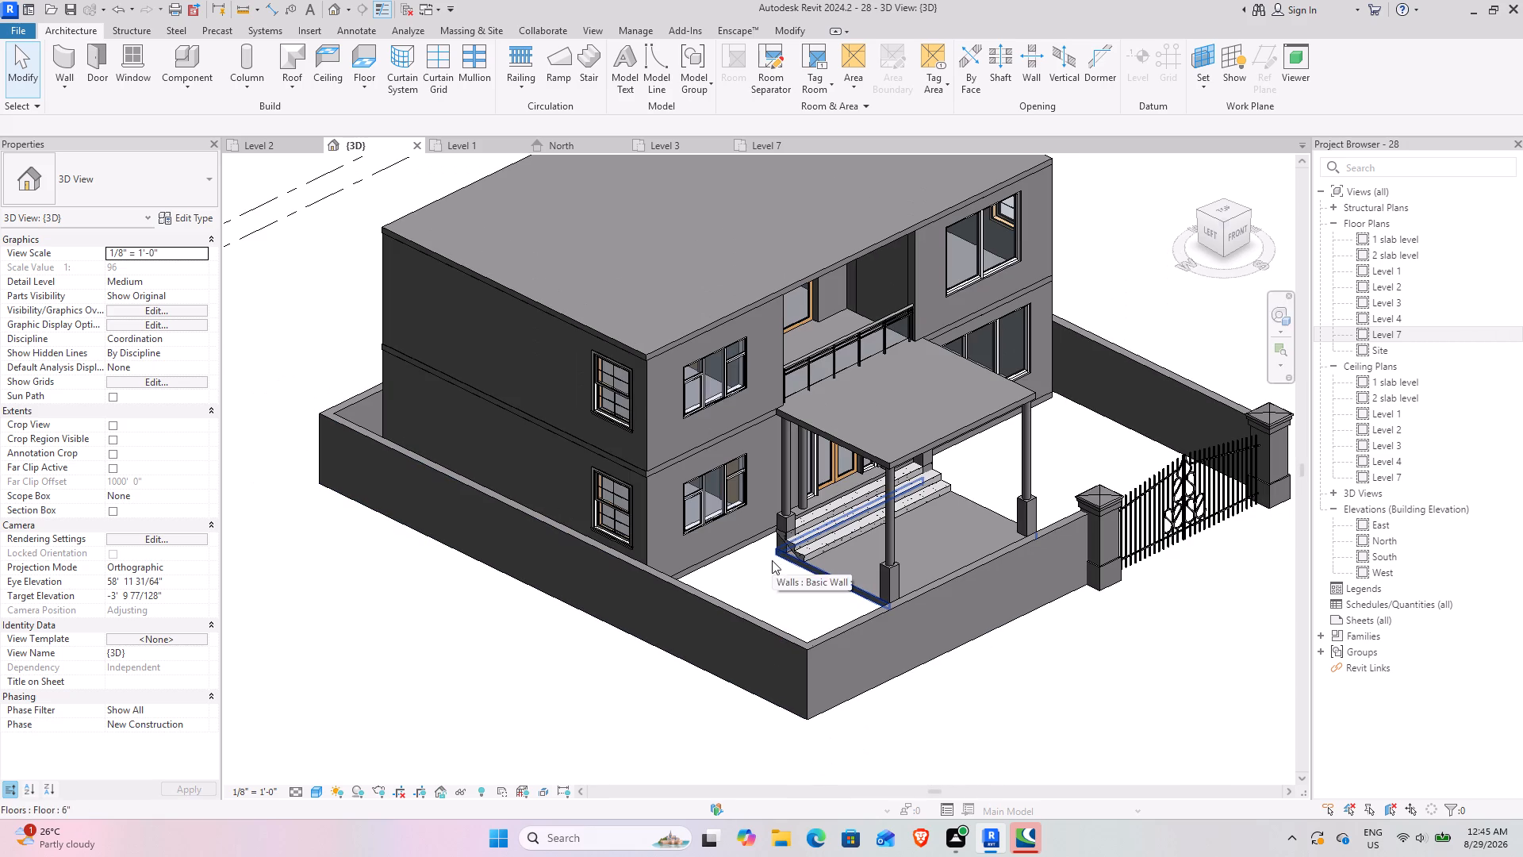
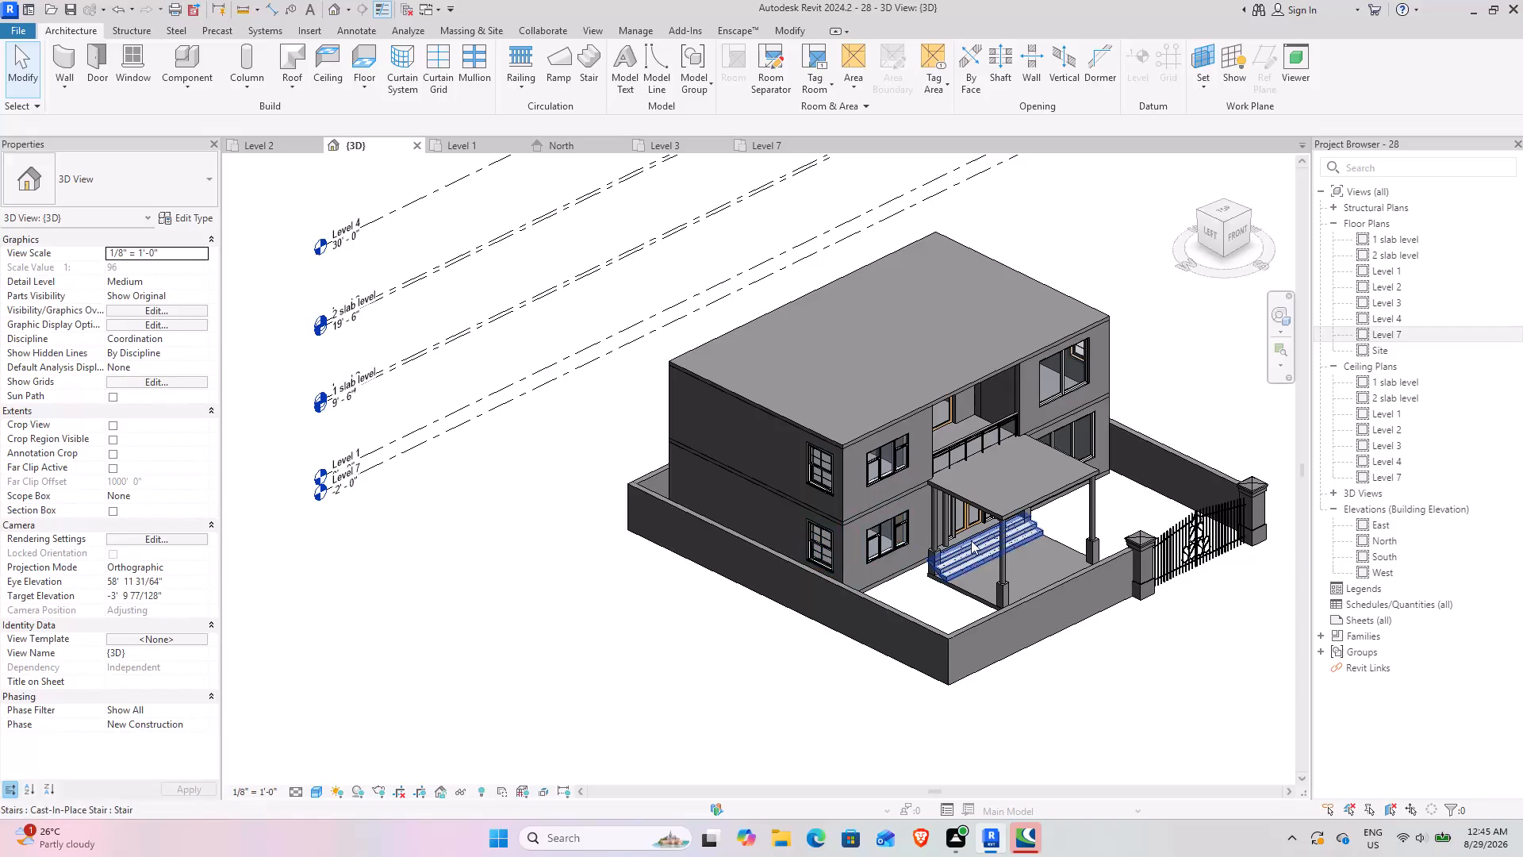
Examine the portico, front yard and gate in 3D and on the Level 7 floor plan.
{"action": "middle_click_drag", "start_coordinate": [954, 644], "coordinate": [814, 594]}
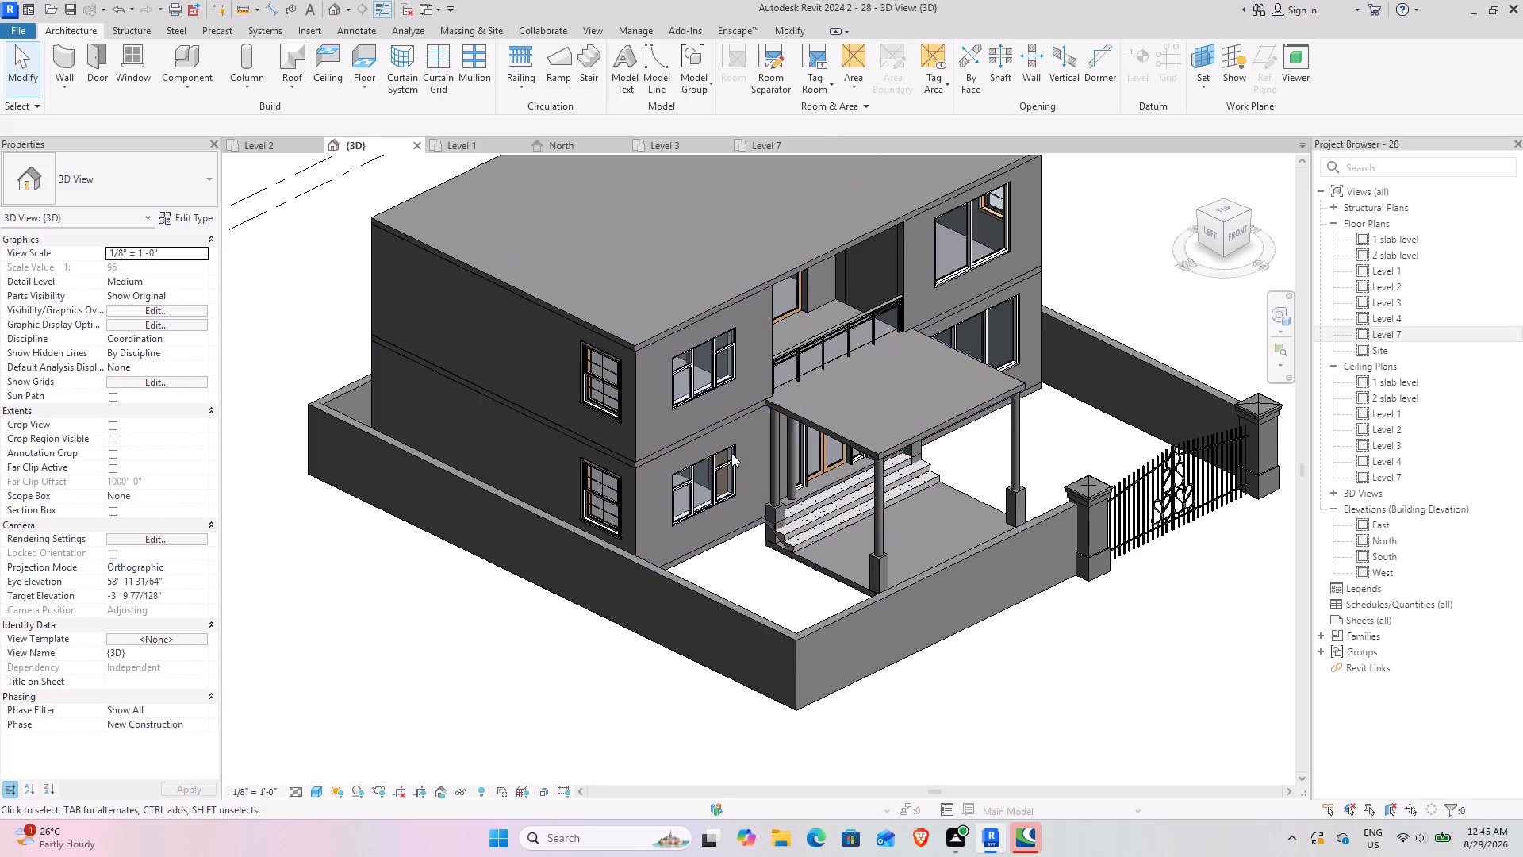
{"action": "scroll", "coordinate": [1072, 611], "scroll_direction": "up", "scroll_amount": 2}
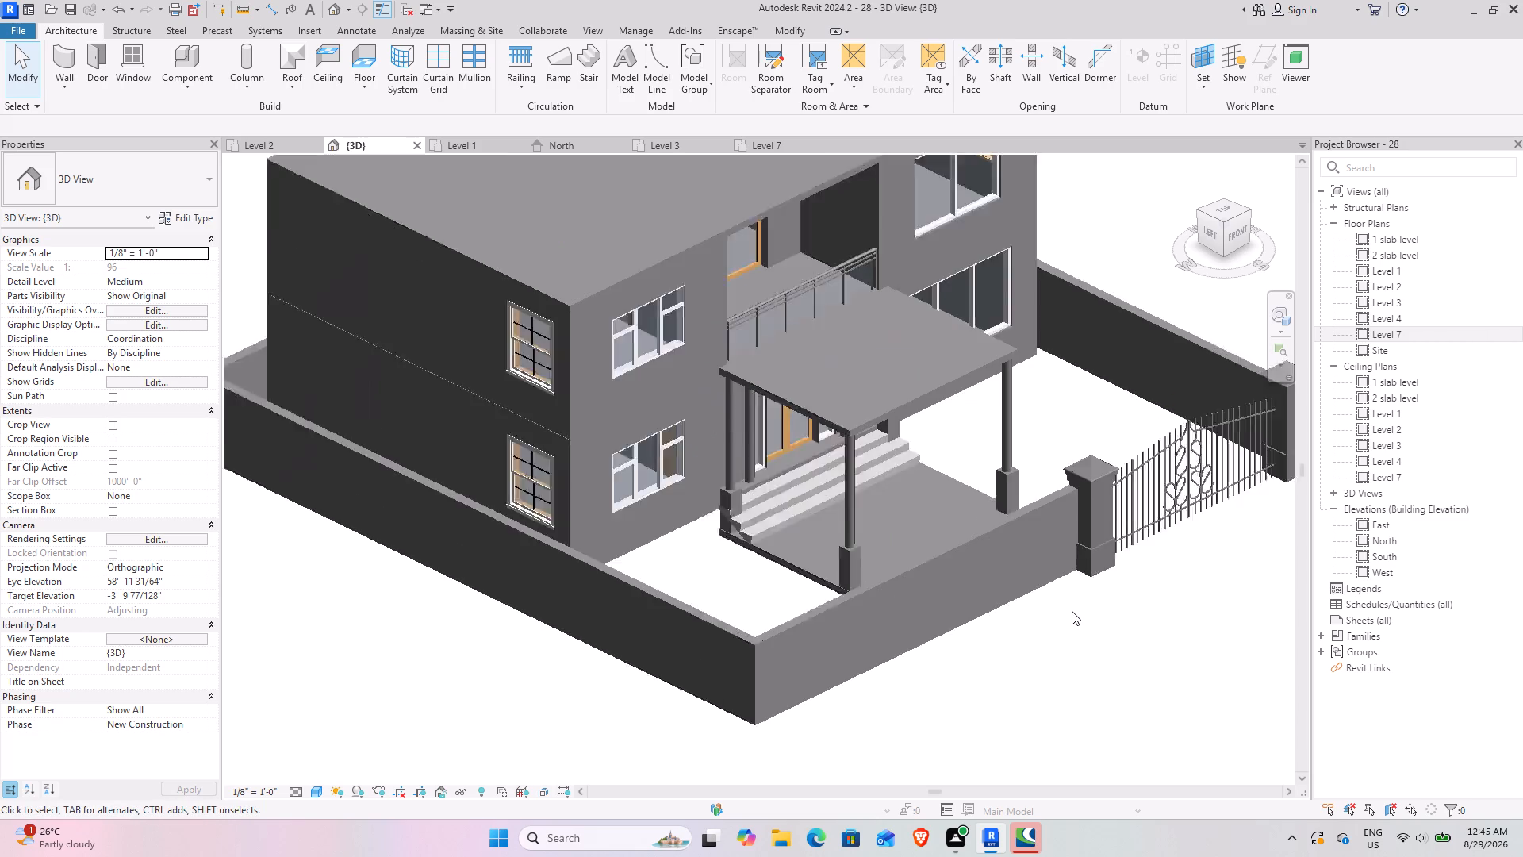
{"action": "scroll", "coordinate": [1072, 611], "scroll_direction": "up", "scroll_amount": 1}
{"action": "middle_click_drag", "start_coordinate": [992, 575], "coordinate": [953, 598]}
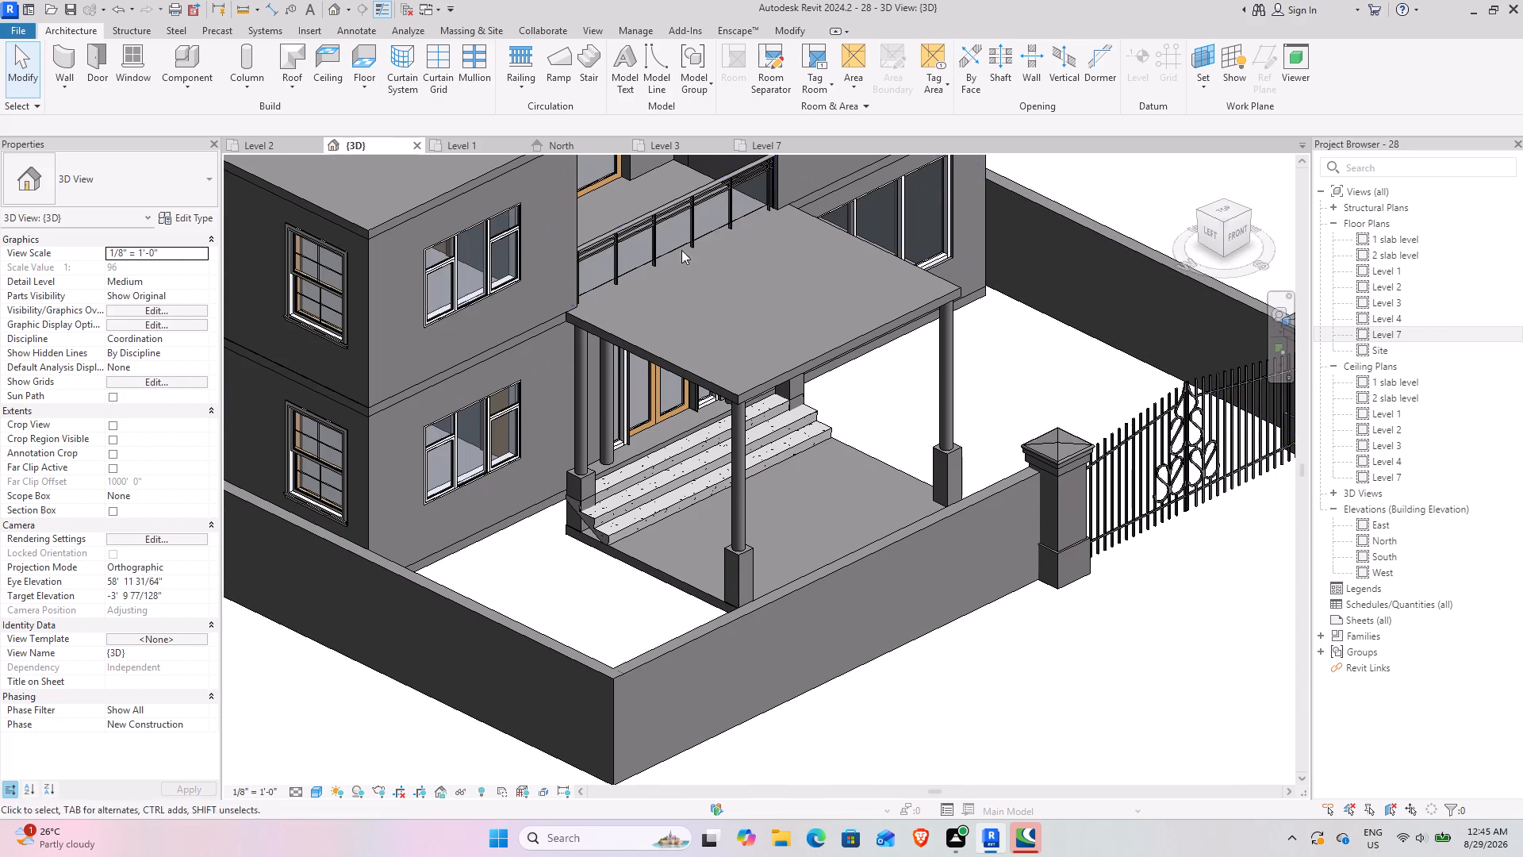
{"action": "left_click", "coordinate": [748, 152]}
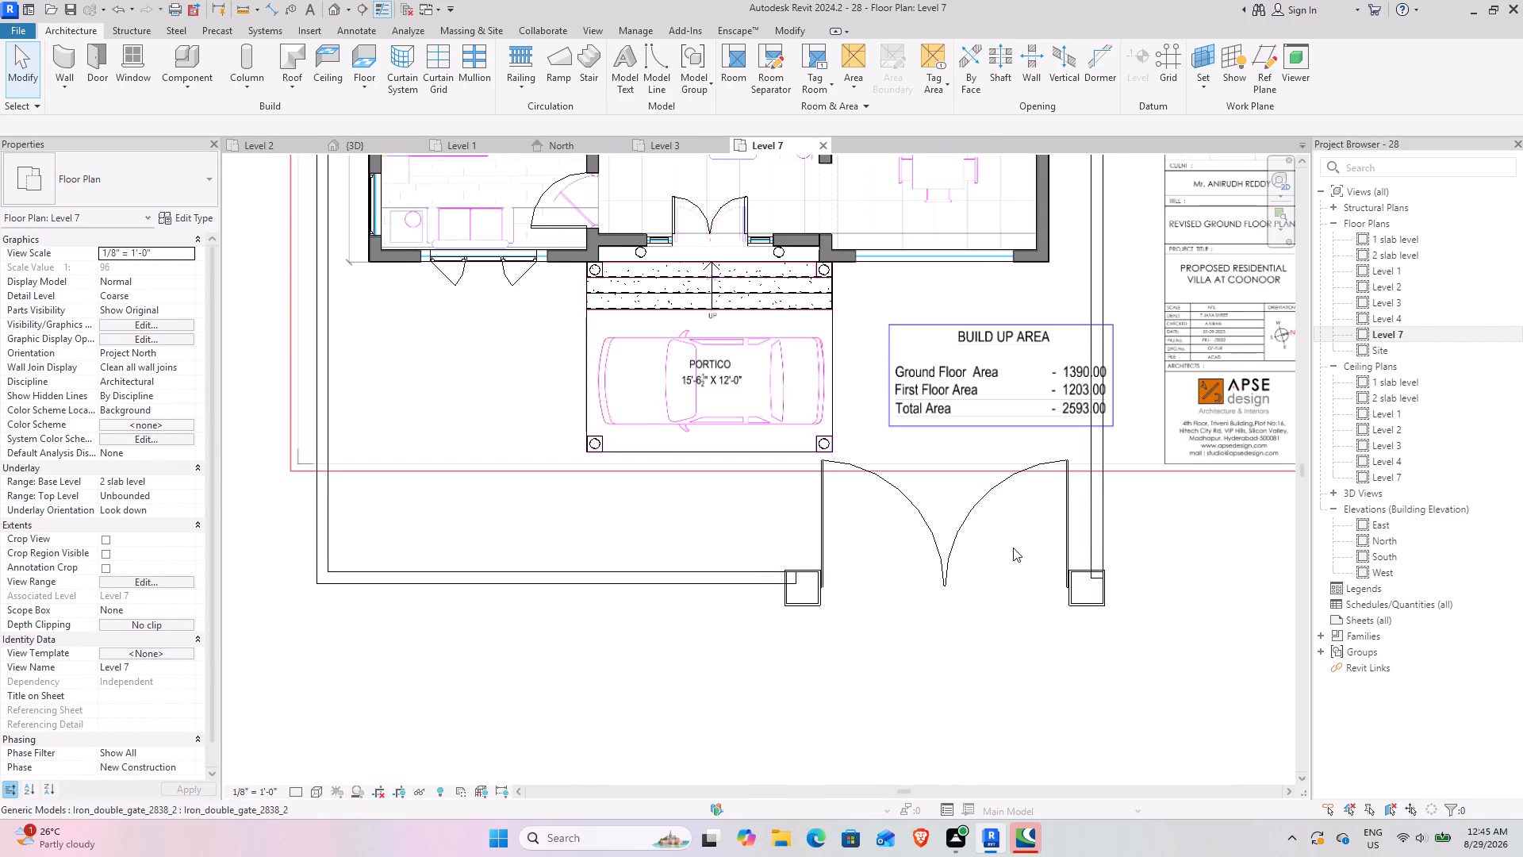
{"action": "middle_click_drag", "start_coordinate": [1011, 548], "coordinate": [725, 246]}
{"action": "scroll", "coordinate": [696, 343], "scroll_direction": "down", "scroll_amount": 6}
{"action": "middle_click_drag", "start_coordinate": [719, 321], "coordinate": [796, 509]}
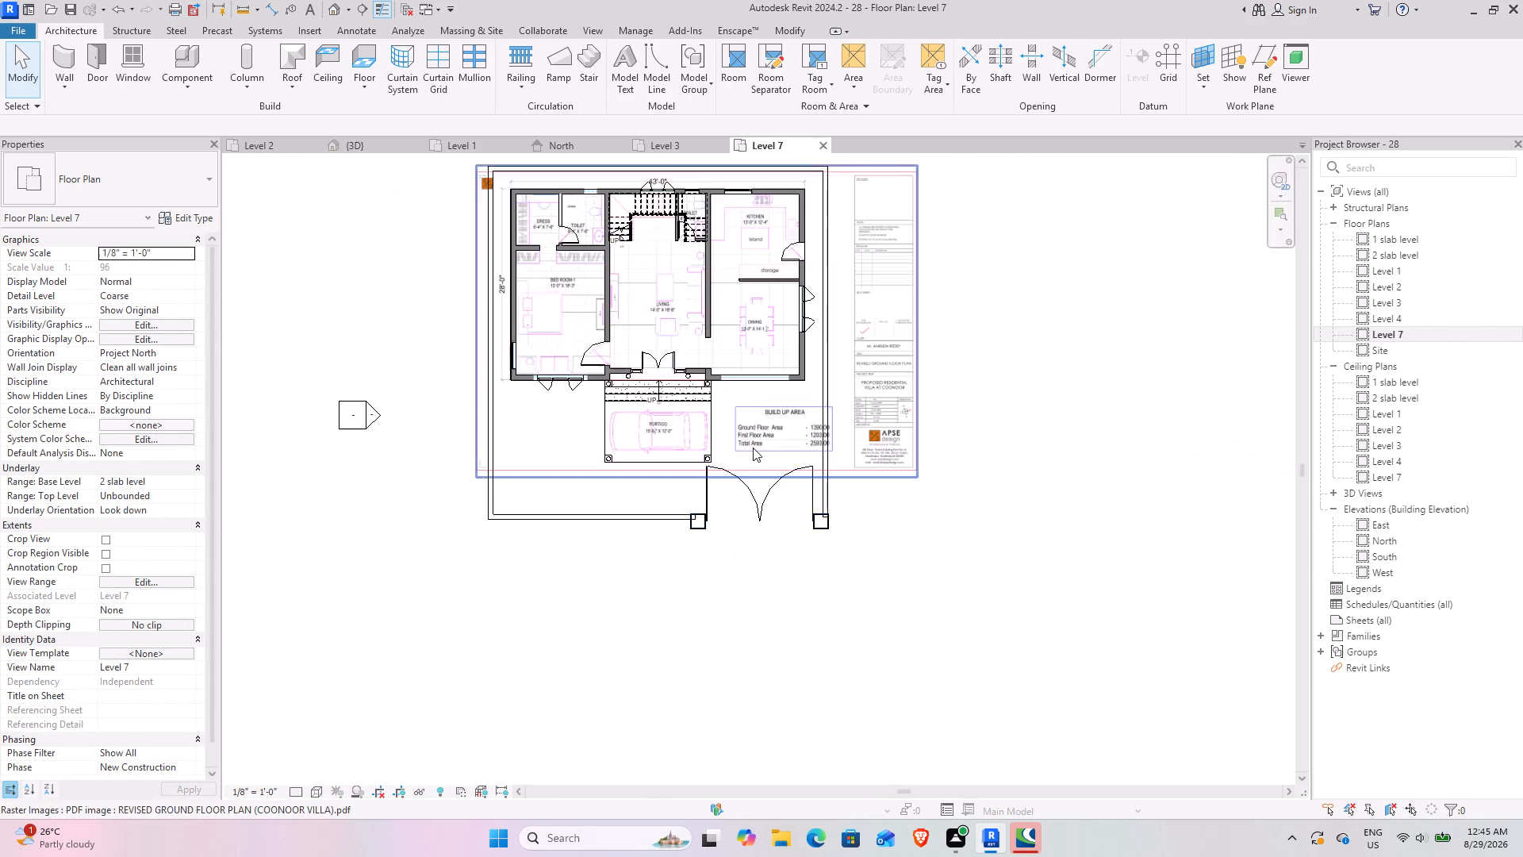
{"action": "scroll", "coordinate": [753, 448], "scroll_direction": "up", "scroll_amount": 8}
{"action": "middle_click_drag", "start_coordinate": [742, 453], "coordinate": [723, 494]}
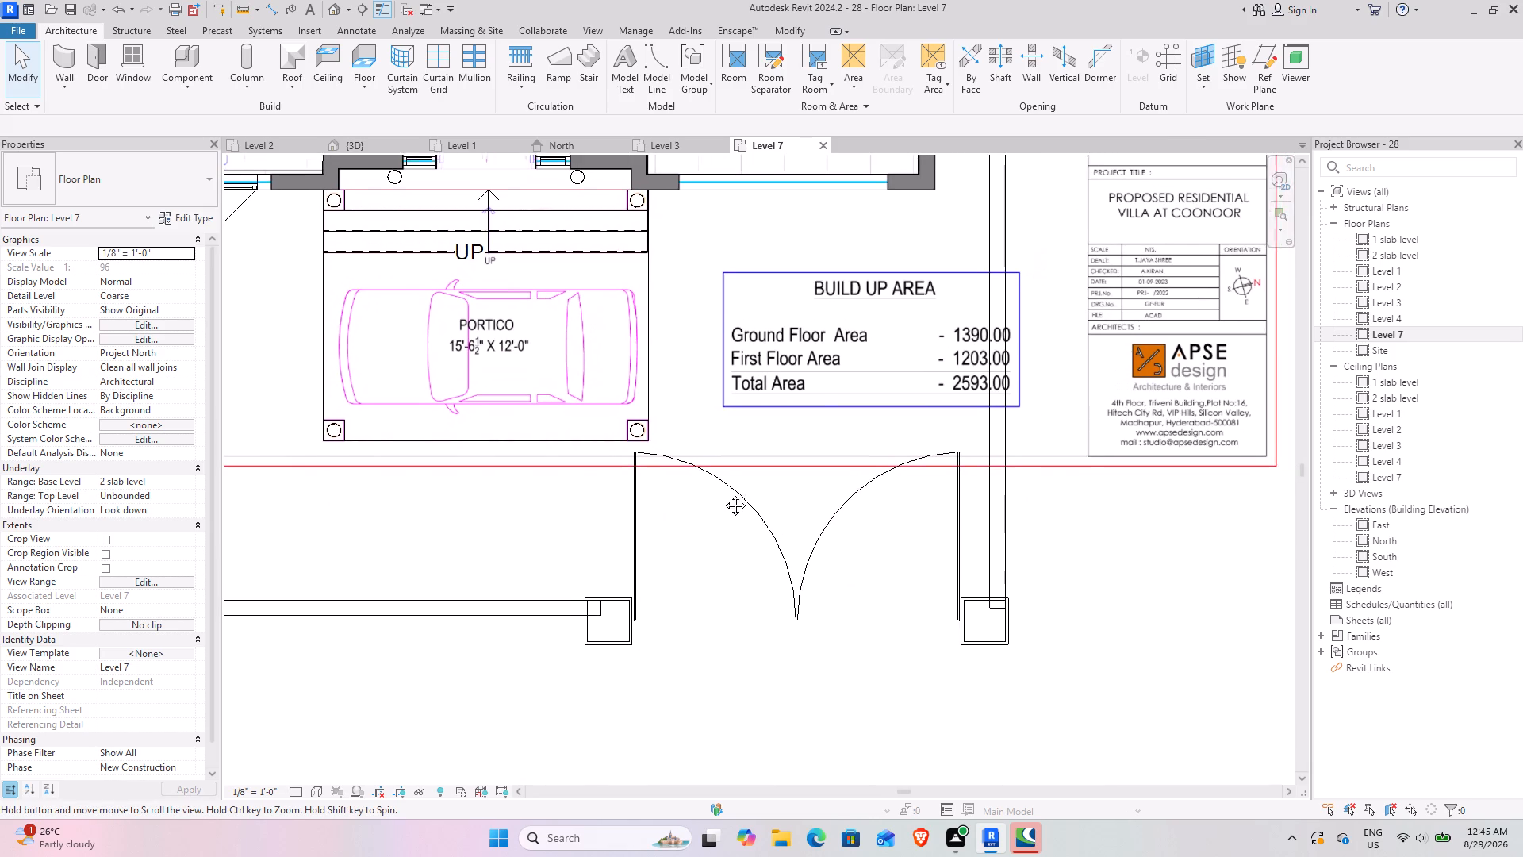
{"action": "middle_click_drag", "start_coordinate": [723, 494], "coordinate": [719, 490]}
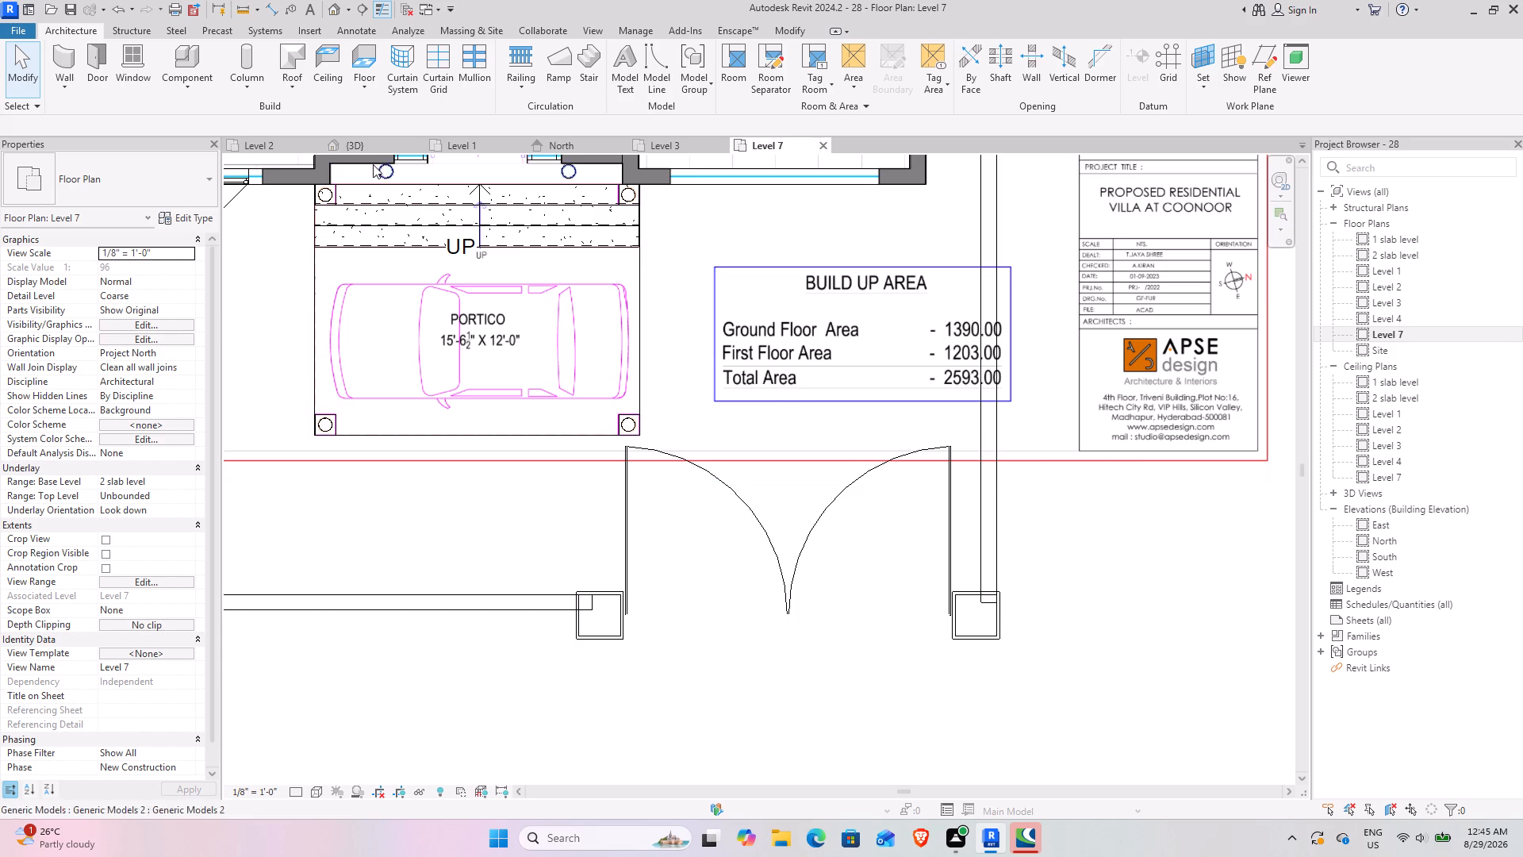
{"action": "left_click", "coordinate": [358, 146]}
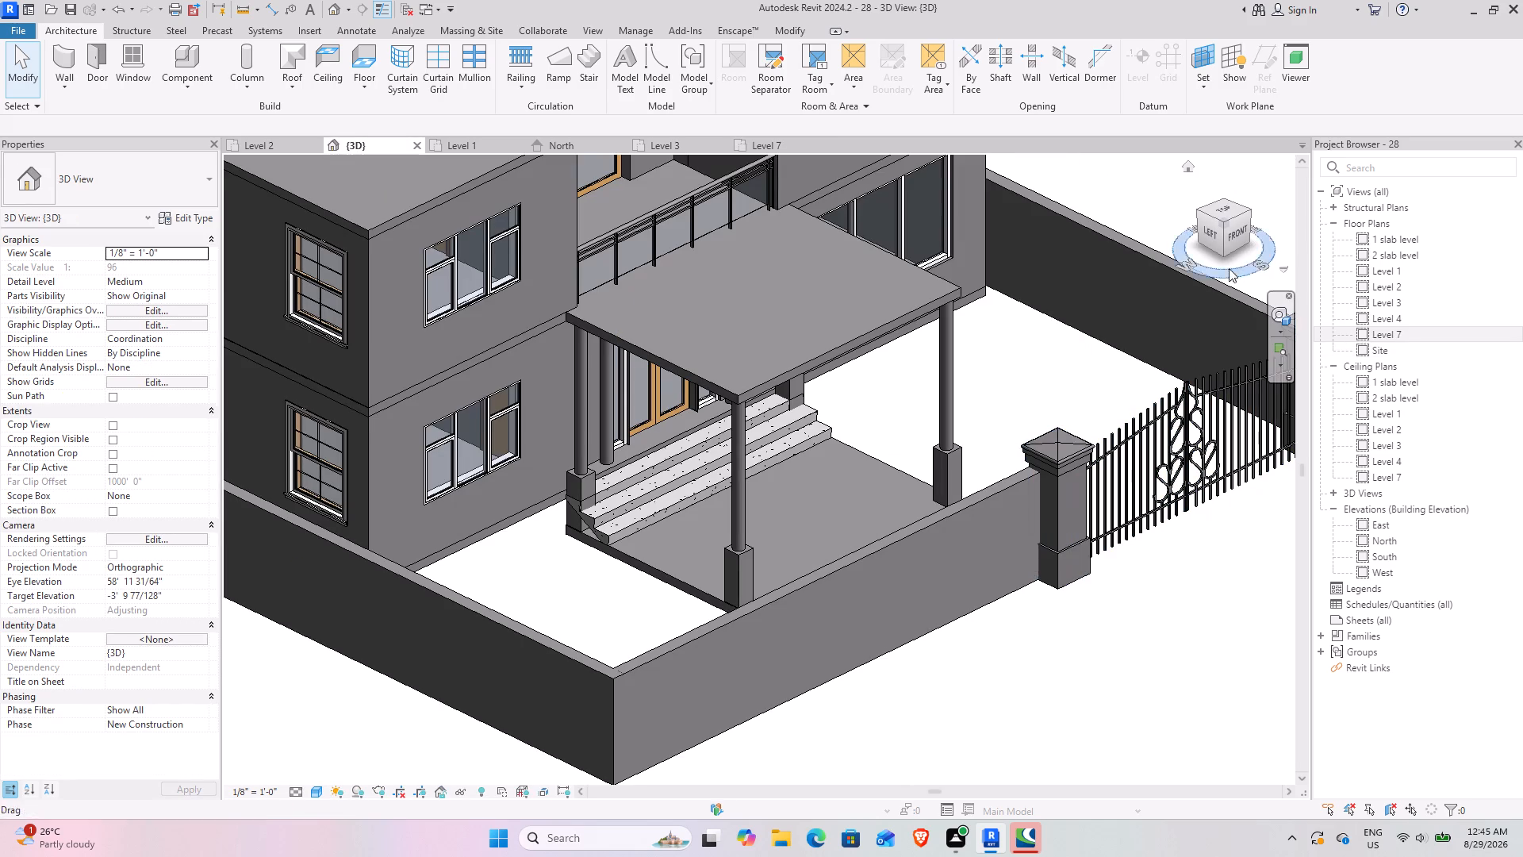
{"action": "left_click_drag", "start_coordinate": [1225, 240], "coordinate": [1024, 228]}
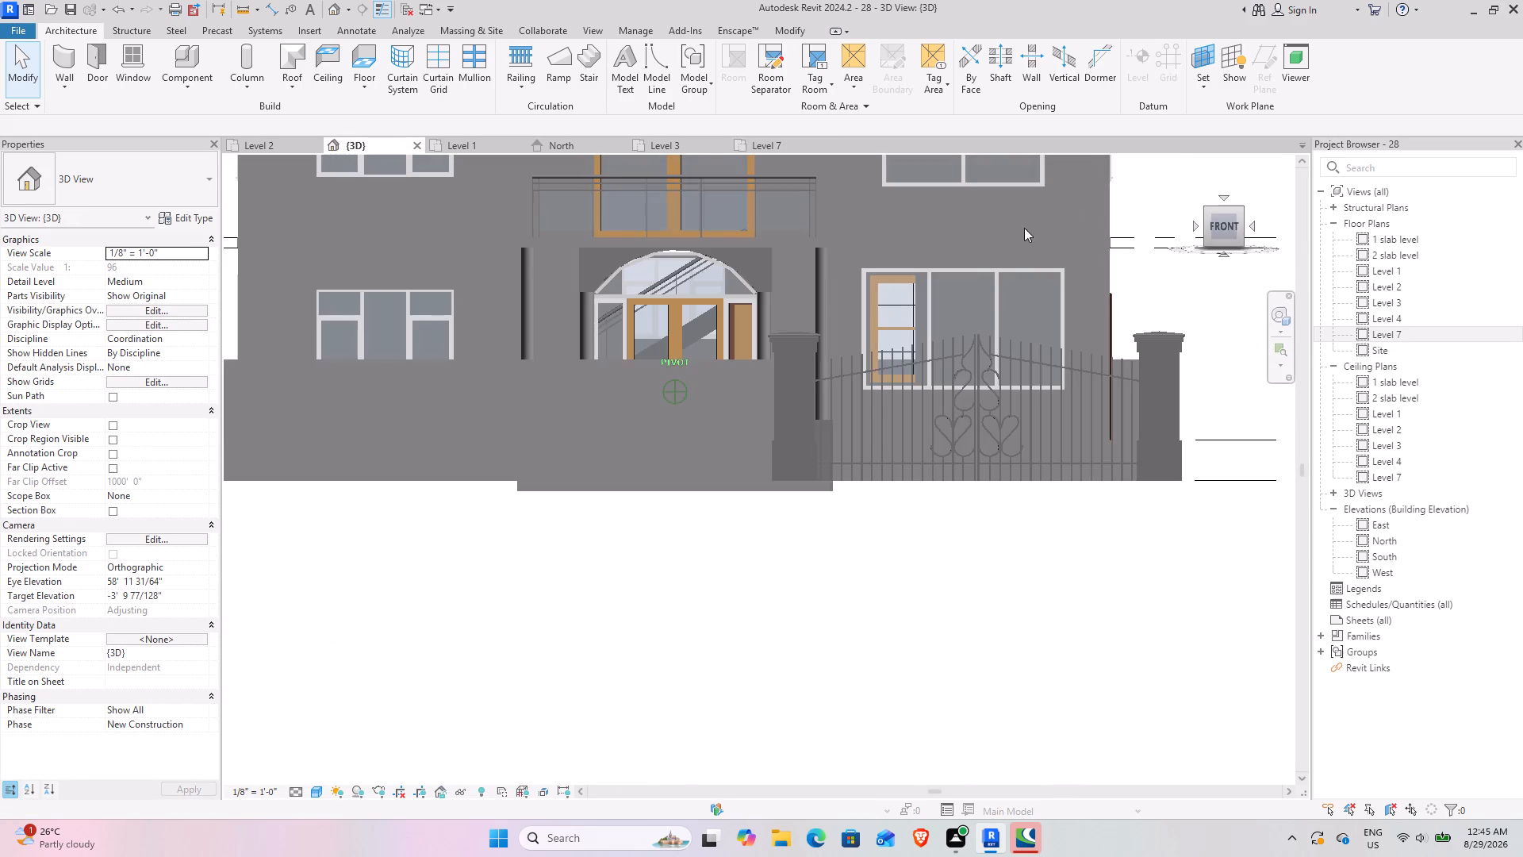
{"action": "left_click_drag", "start_coordinate": [1024, 228], "coordinate": [969, 280]}
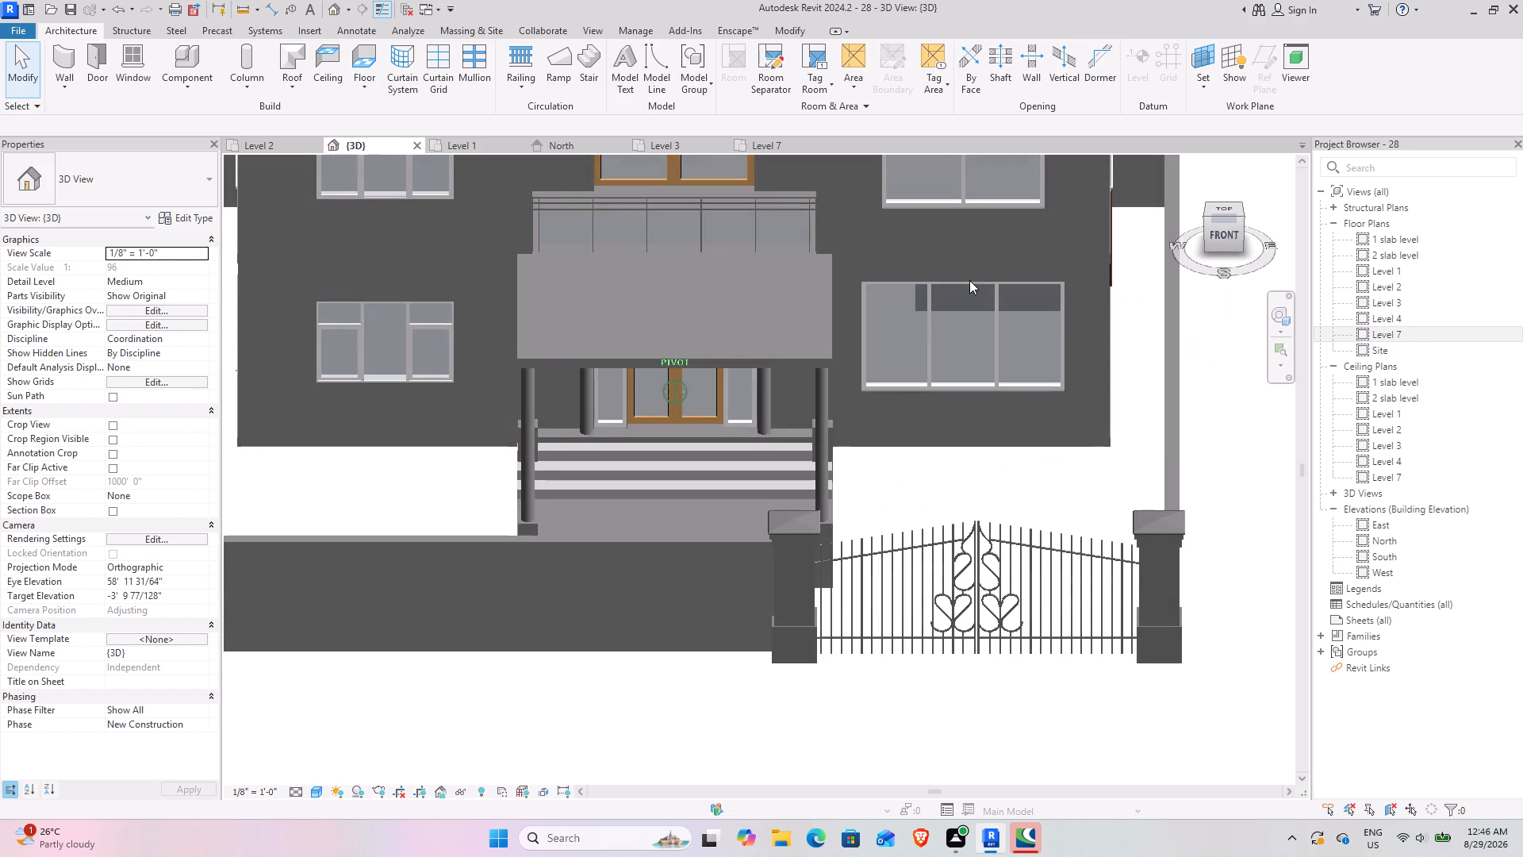
{"action": "left_click_drag", "start_coordinate": [969, 280], "coordinate": [1051, 293]}
{"action": "middle_click_drag", "start_coordinate": [890, 533], "coordinate": [949, 378]}
{"action": "scroll", "coordinate": [928, 382], "scroll_direction": "down", "scroll_amount": 7}
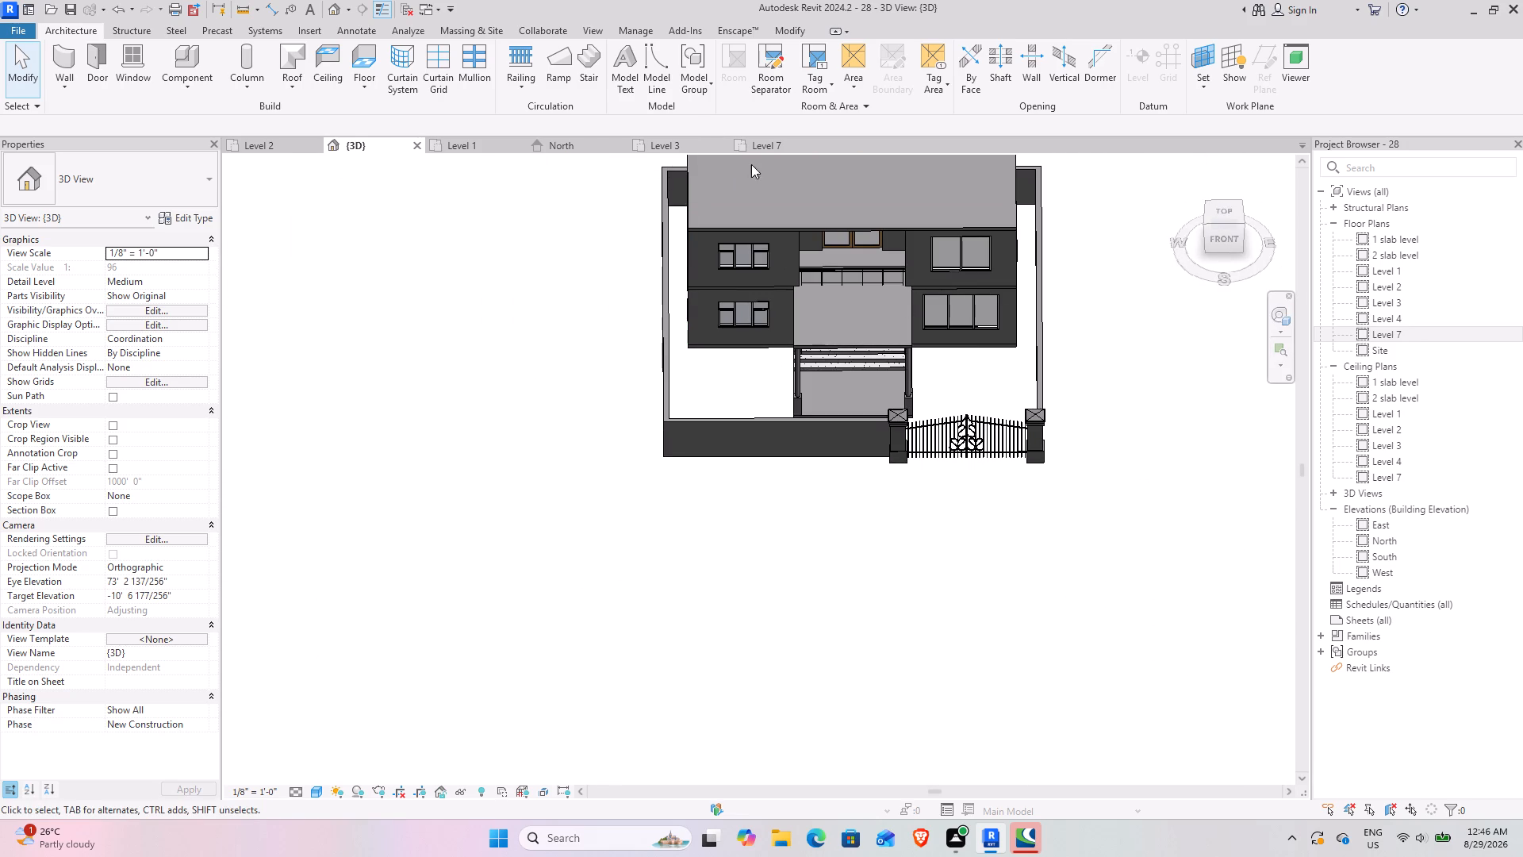
On the Level 7 plan, set the front compound wall's distance from the villa's front wall to 35'.
{"action": "left_click", "coordinate": [756, 143]}
{"action": "scroll", "coordinate": [758, 491], "scroll_direction": "down", "scroll_amount": 9}
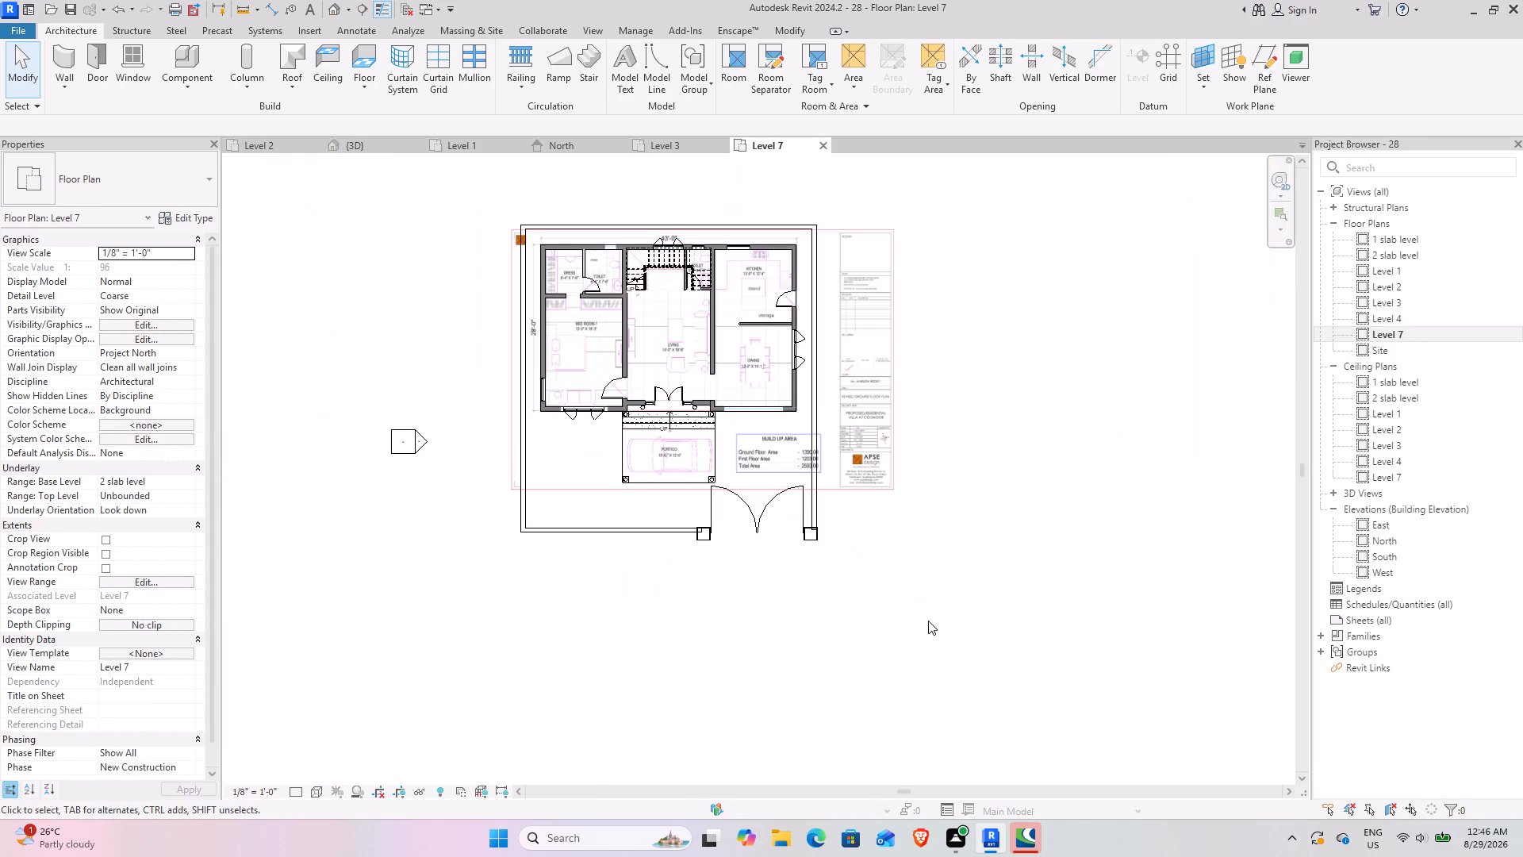
{"action": "left_click_drag", "start_coordinate": [436, 490], "coordinate": [436, 489]}
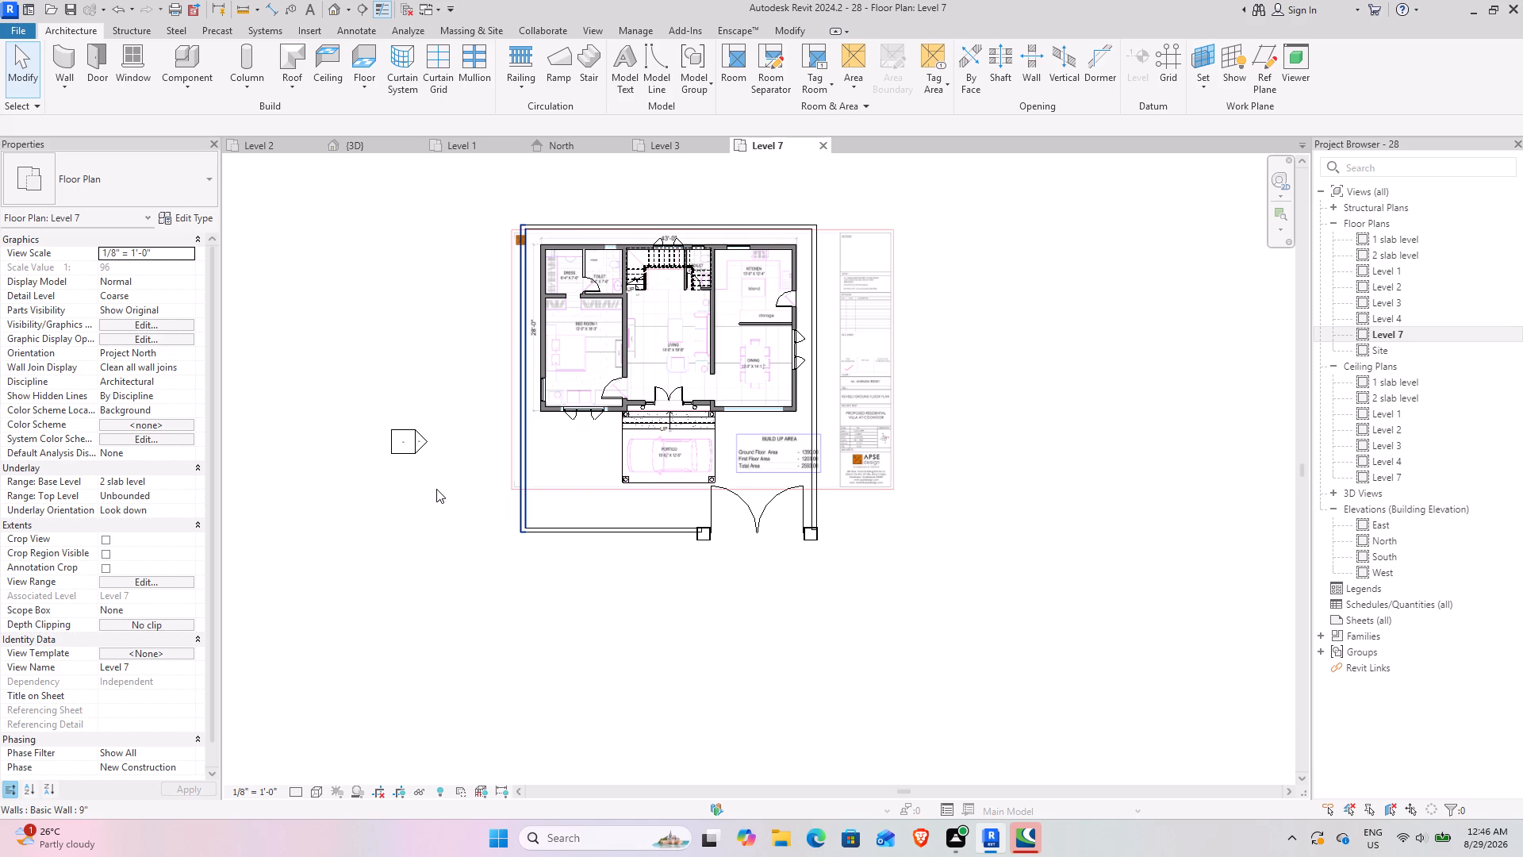
{"action": "left_click_drag", "start_coordinate": [436, 489], "coordinate": [884, 607]}
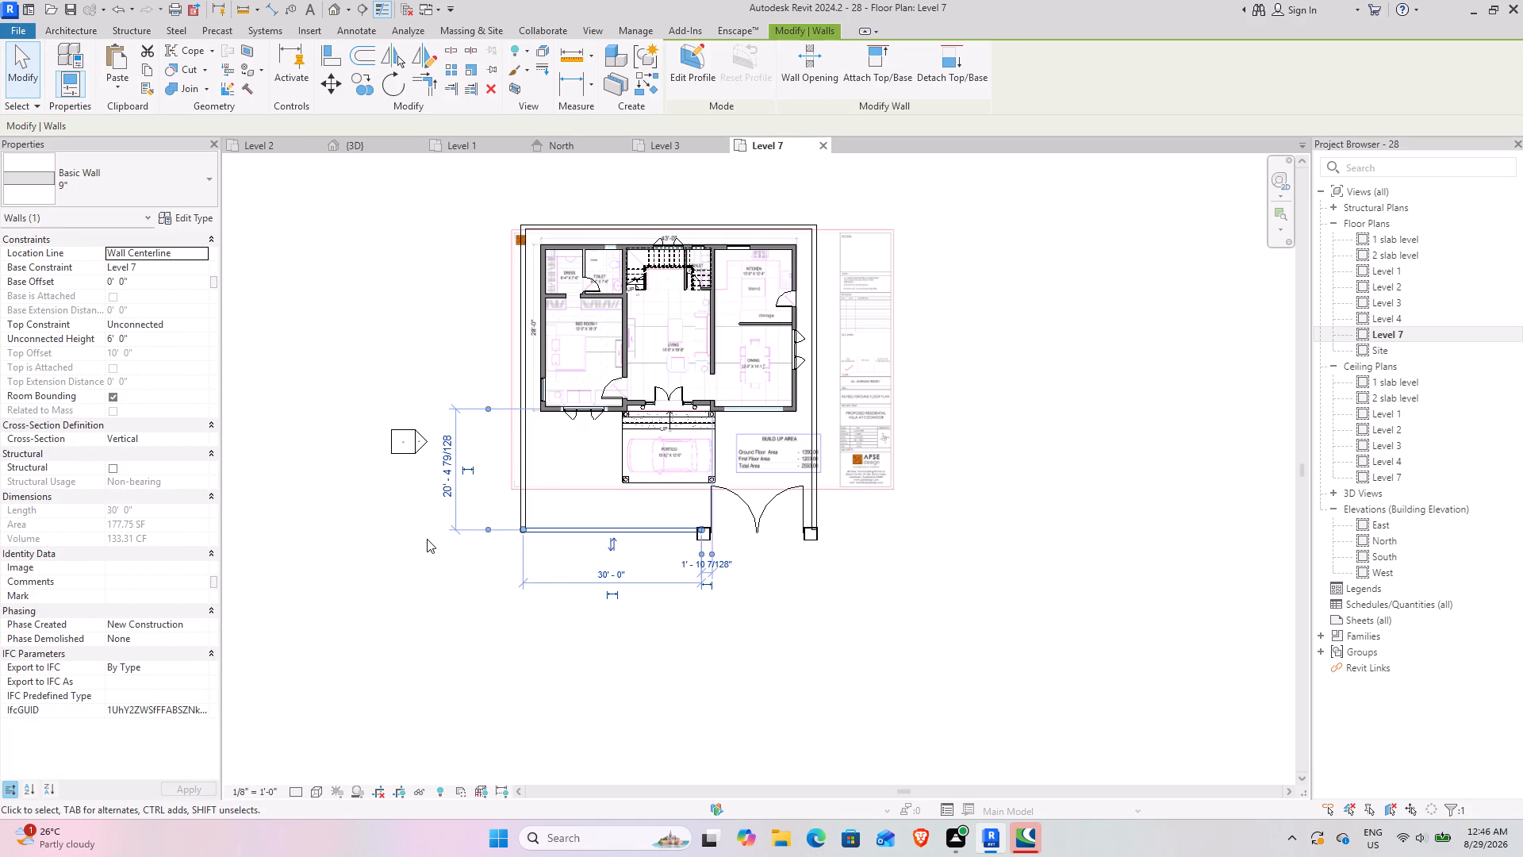
{"action": "left_click", "coordinate": [444, 487]}
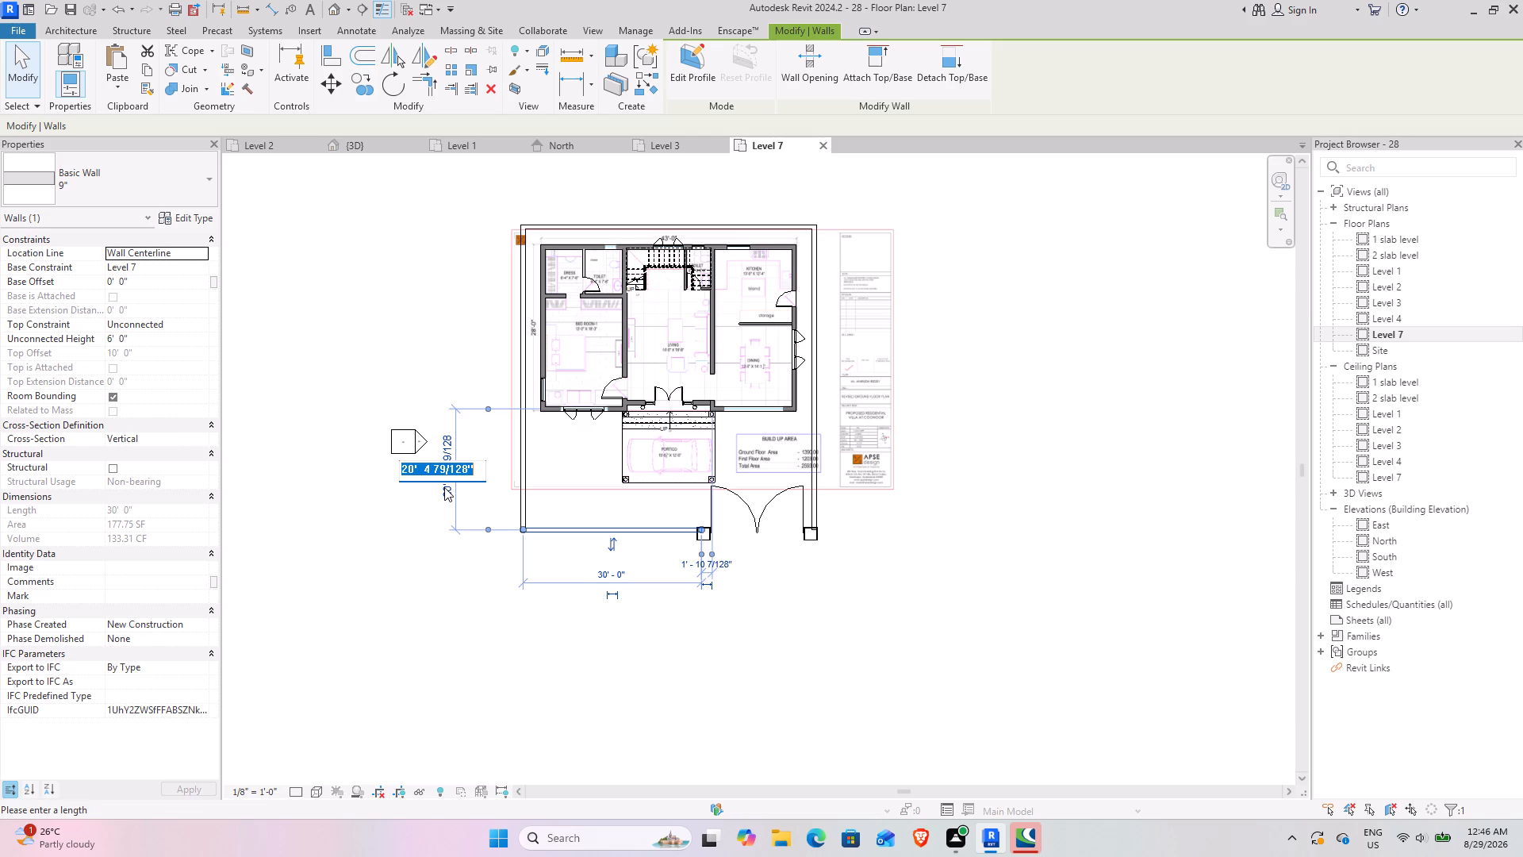
{"action": "type", "text": "35"}
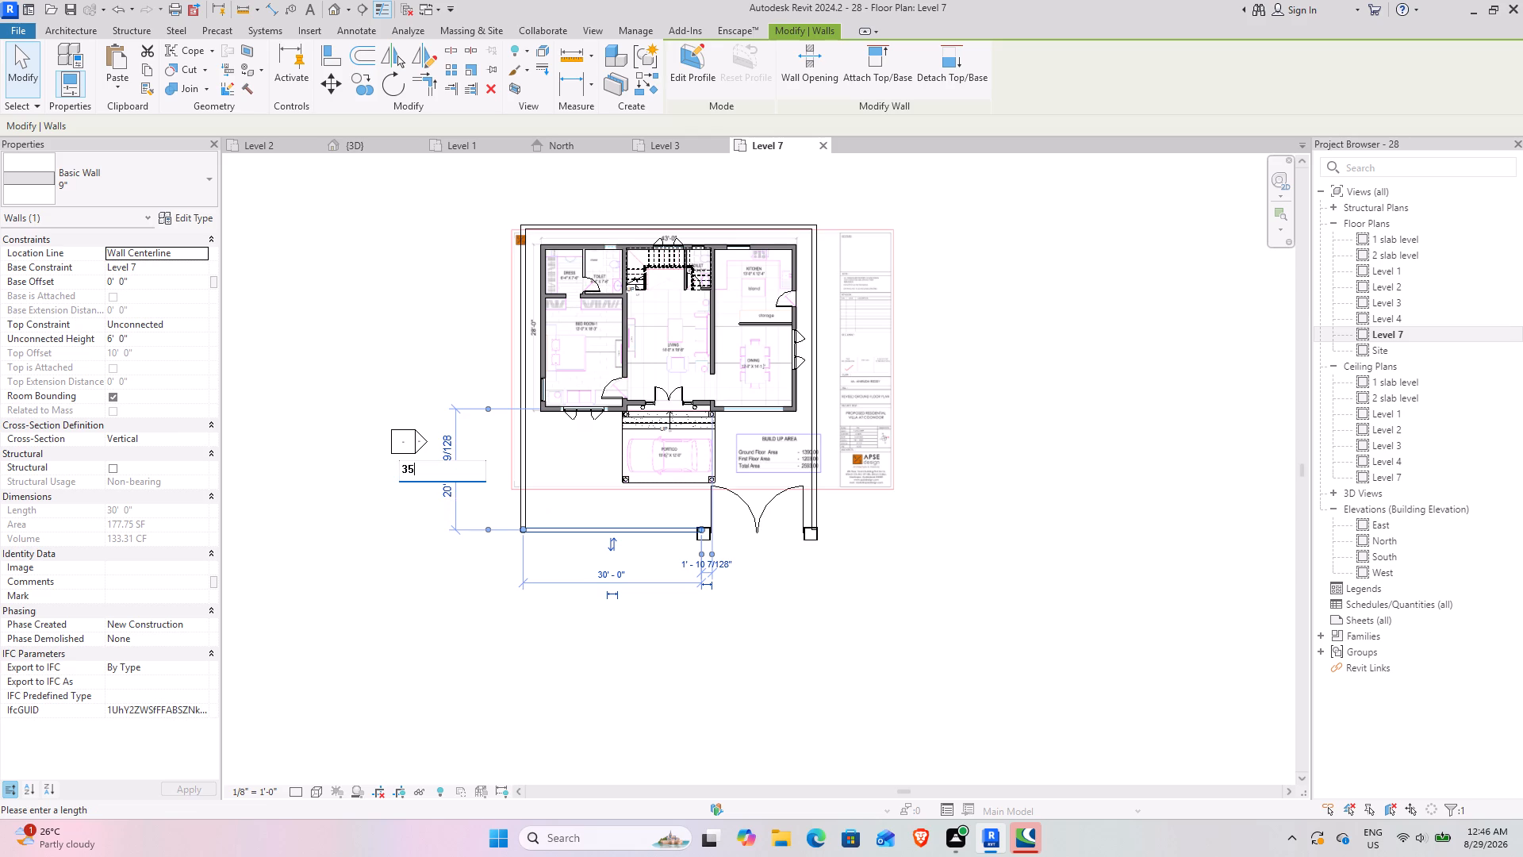
{"action": "key", "text": "Return"}
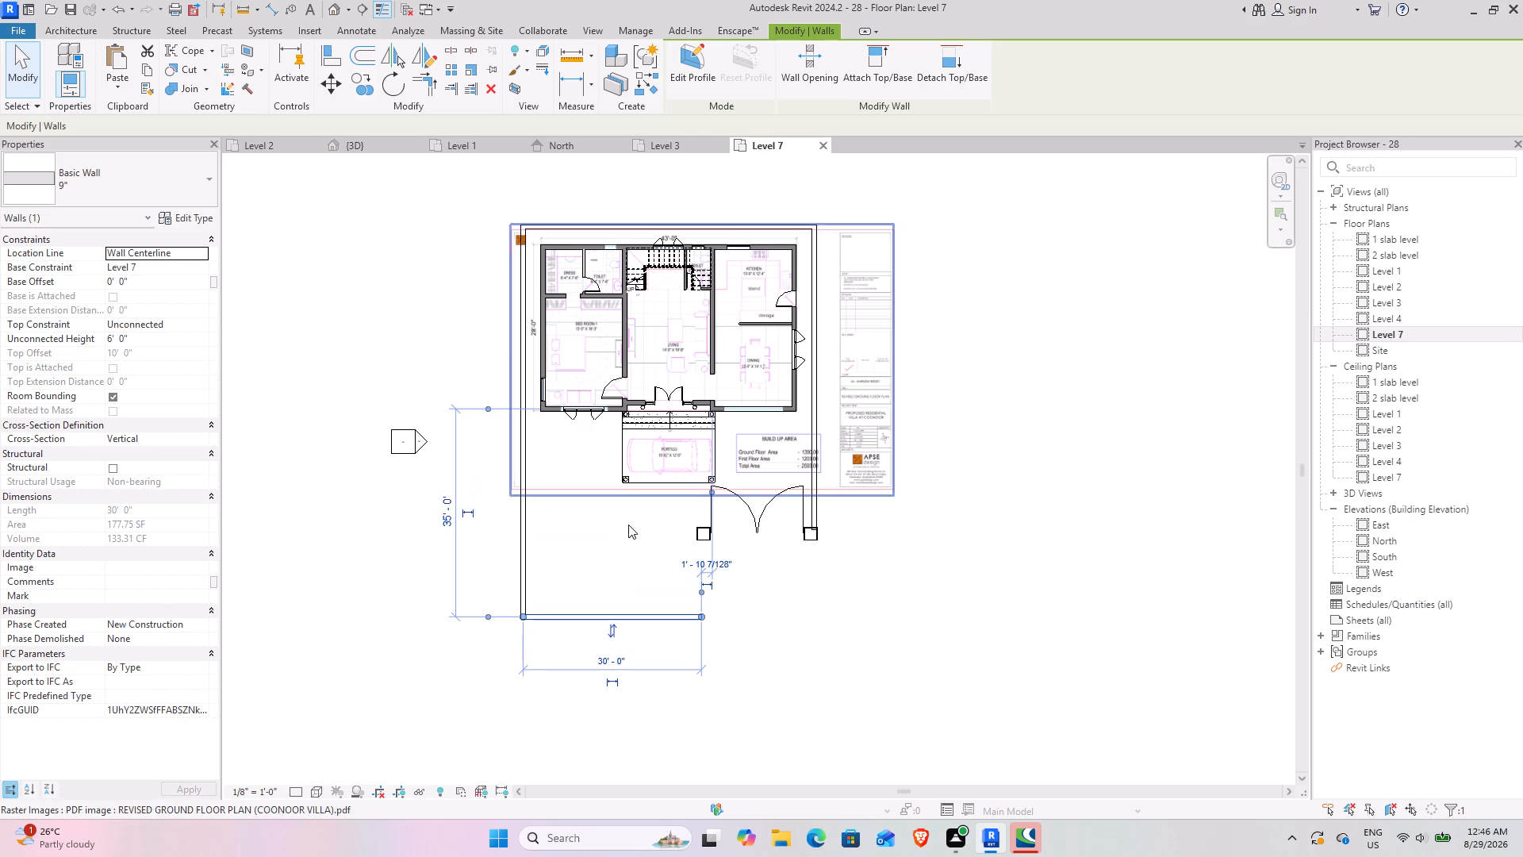
{"action": "left_click", "coordinate": [956, 651]}
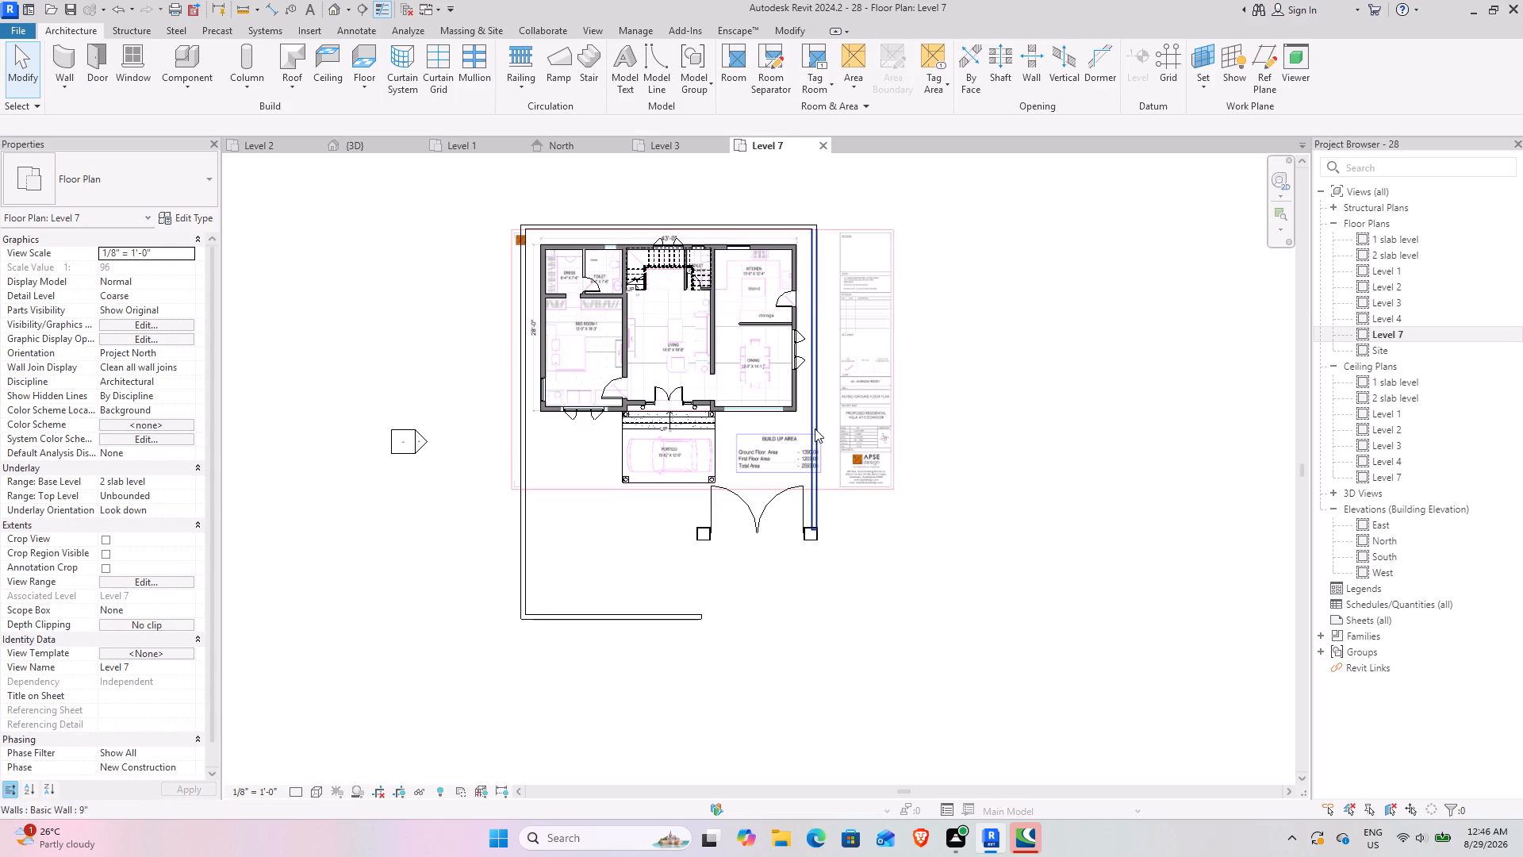
Move the iron double gate outward into line with the front compound wall, about 34' 7" from the villa's front wall.
{"action": "left_click", "coordinate": [776, 532]}
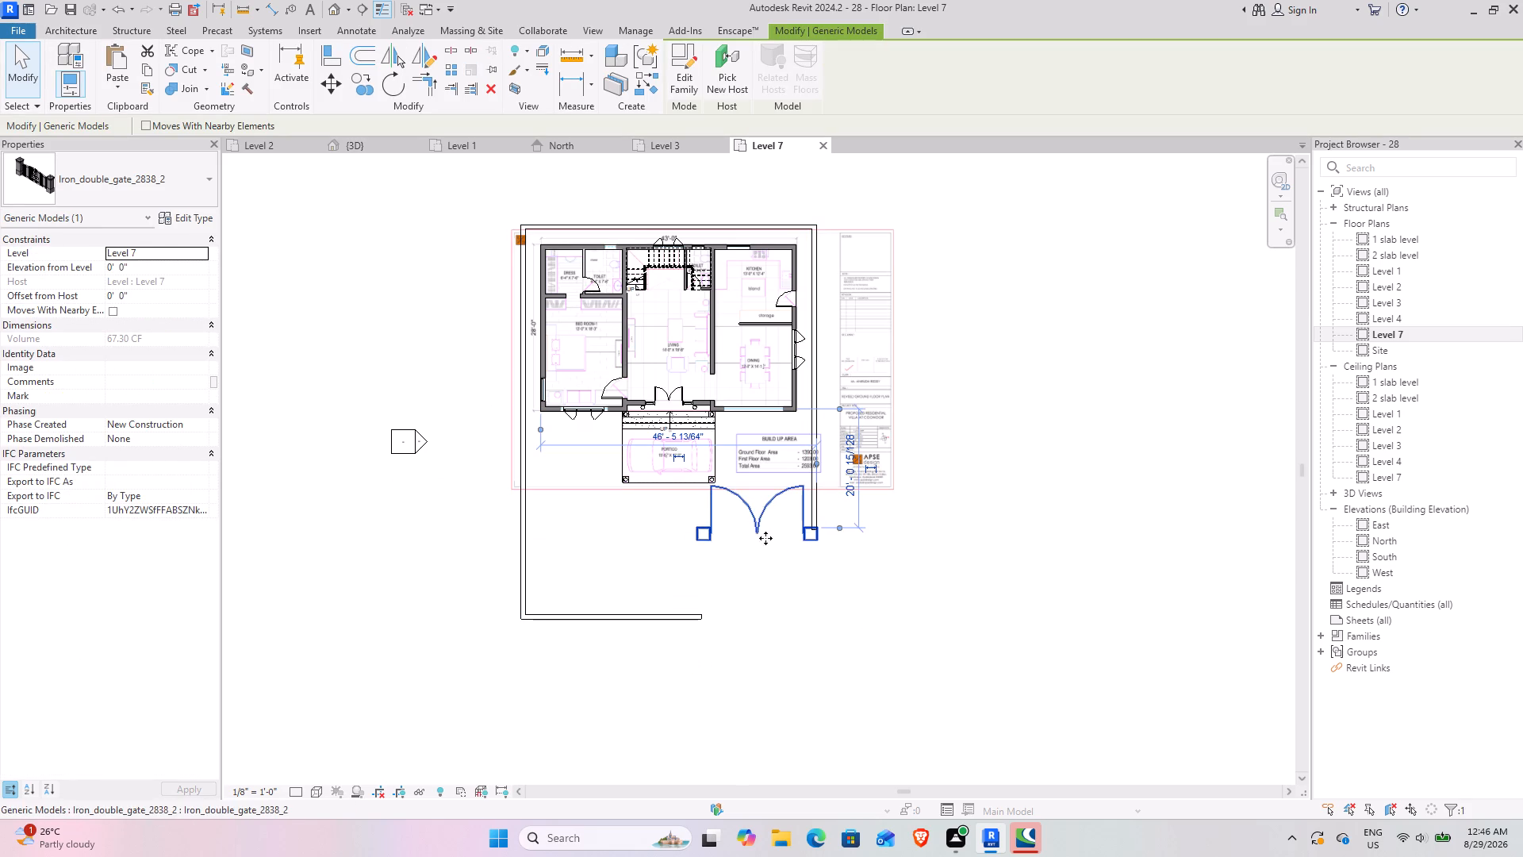
{"action": "left_click_drag", "start_coordinate": [757, 522], "coordinate": [753, 602]}
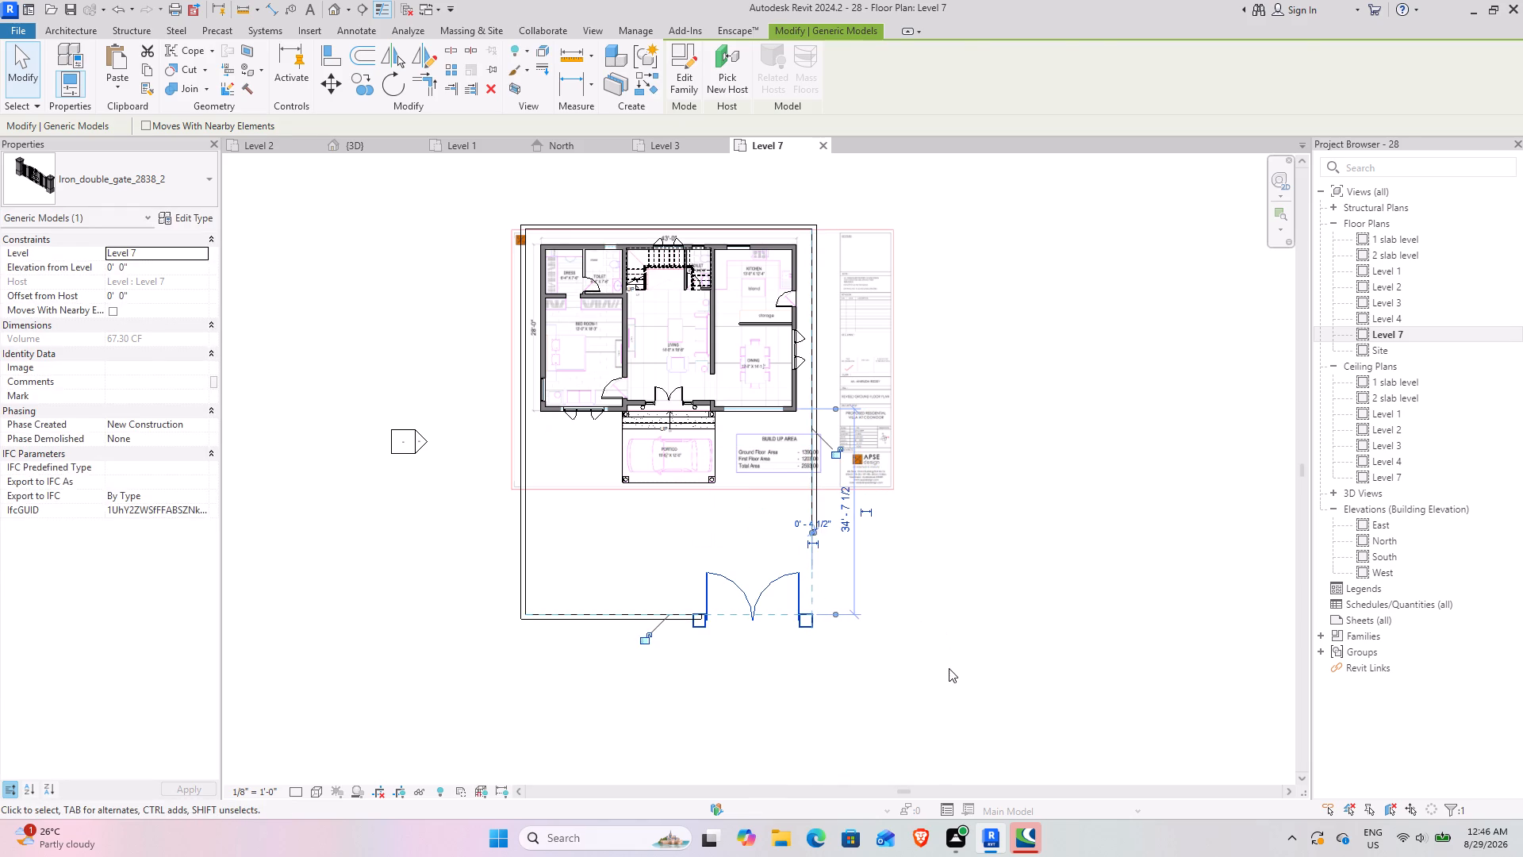
{"action": "left_click", "coordinate": [949, 668]}
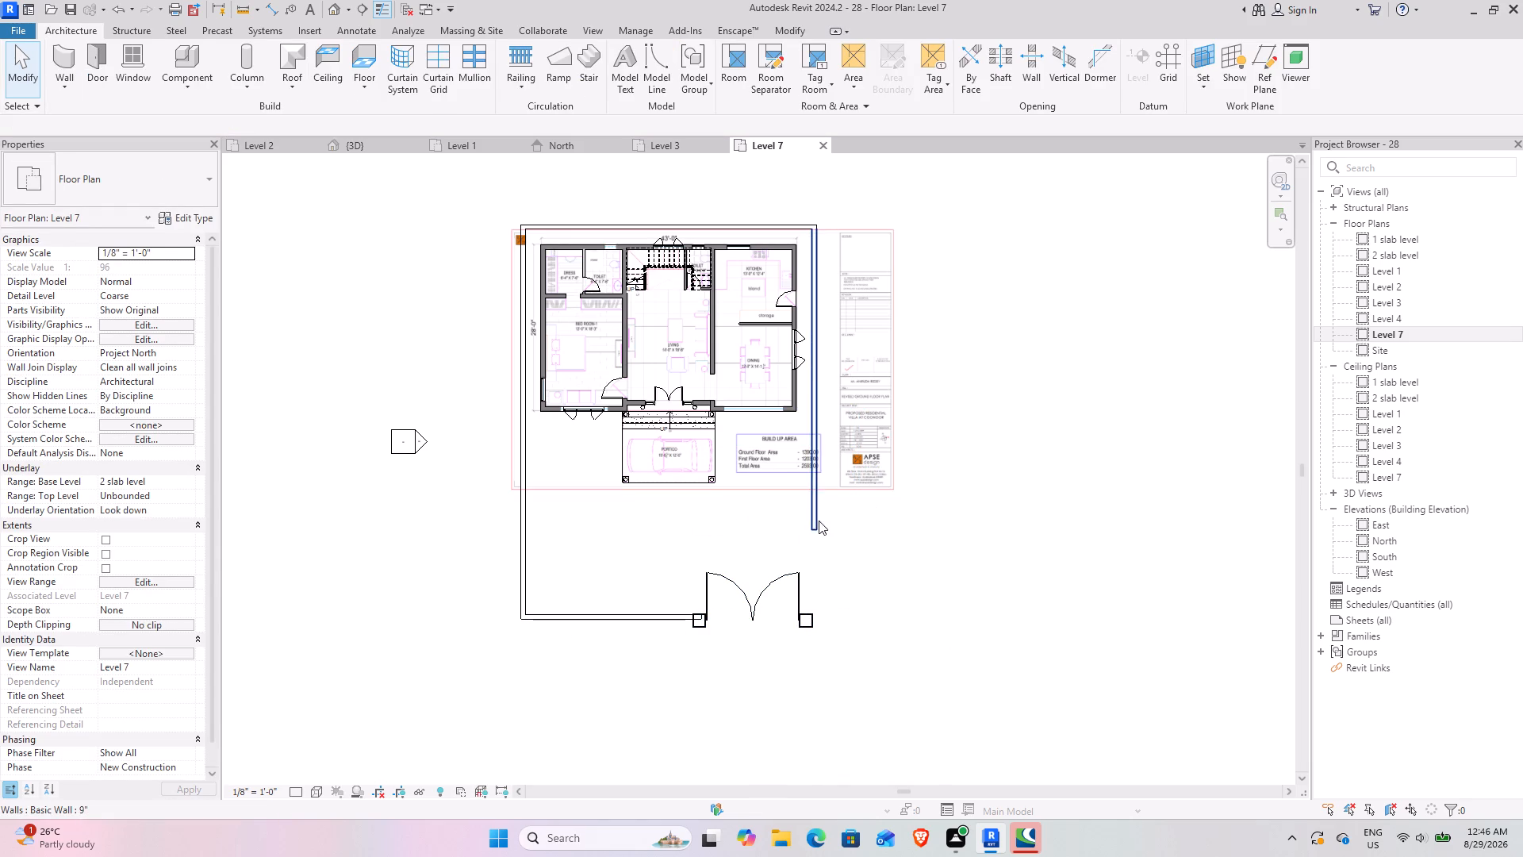
Extend the free end of the gate-side compound wall straight out to the gate's outer pillar.
{"action": "left_click", "coordinate": [819, 521]}
{"action": "left_click_drag", "start_coordinate": [812, 534], "coordinate": [820, 586]}
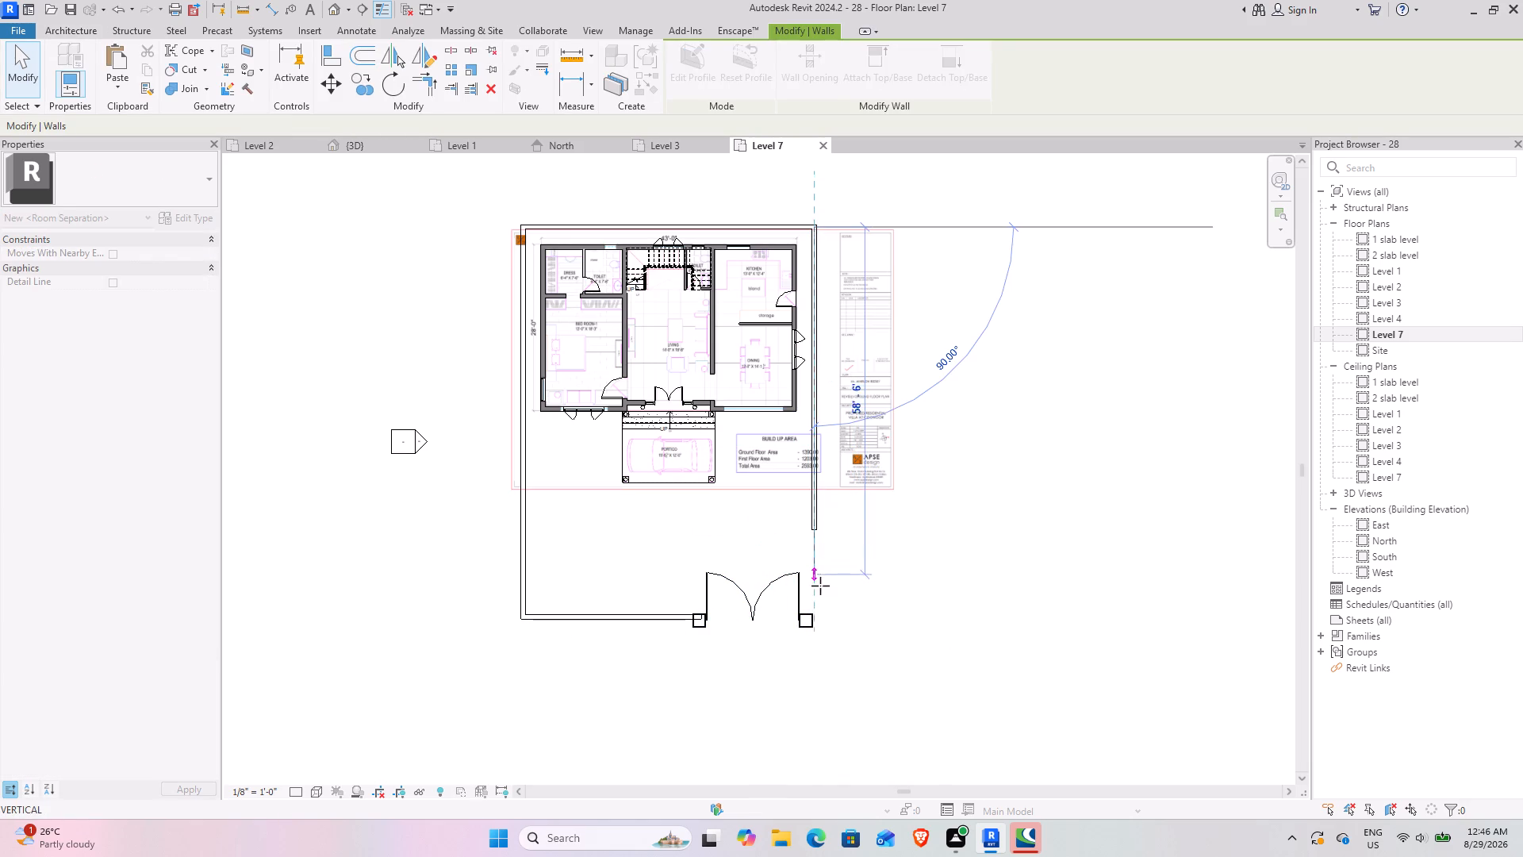
{"action": "left_click_drag", "start_coordinate": [820, 586], "coordinate": [813, 617]}
{"action": "left_click", "coordinate": [874, 670]}
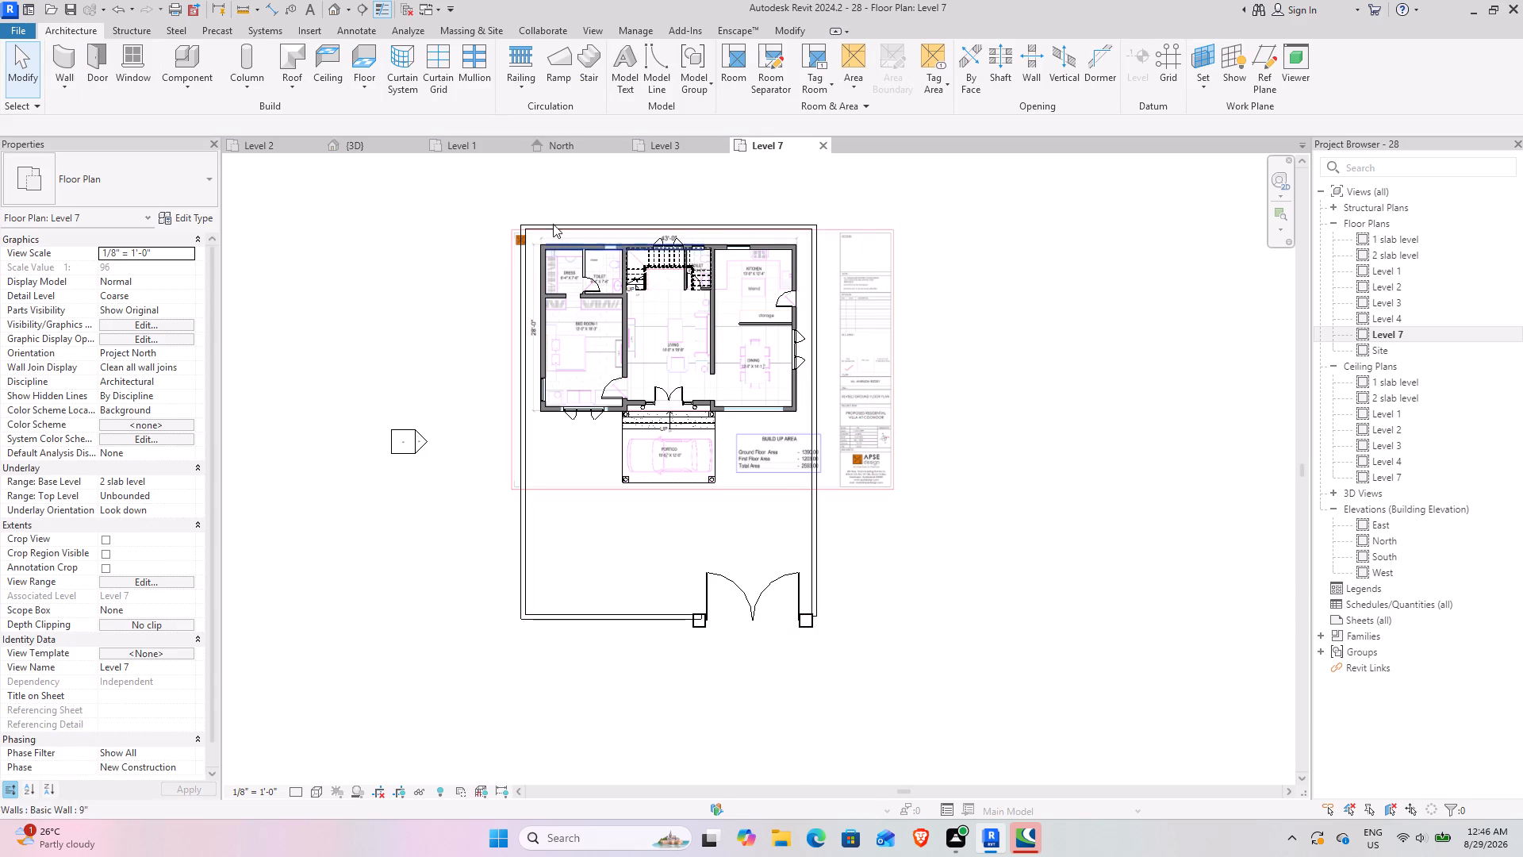
{"action": "scroll", "coordinate": [824, 615], "scroll_direction": "up", "scroll_amount": 9}
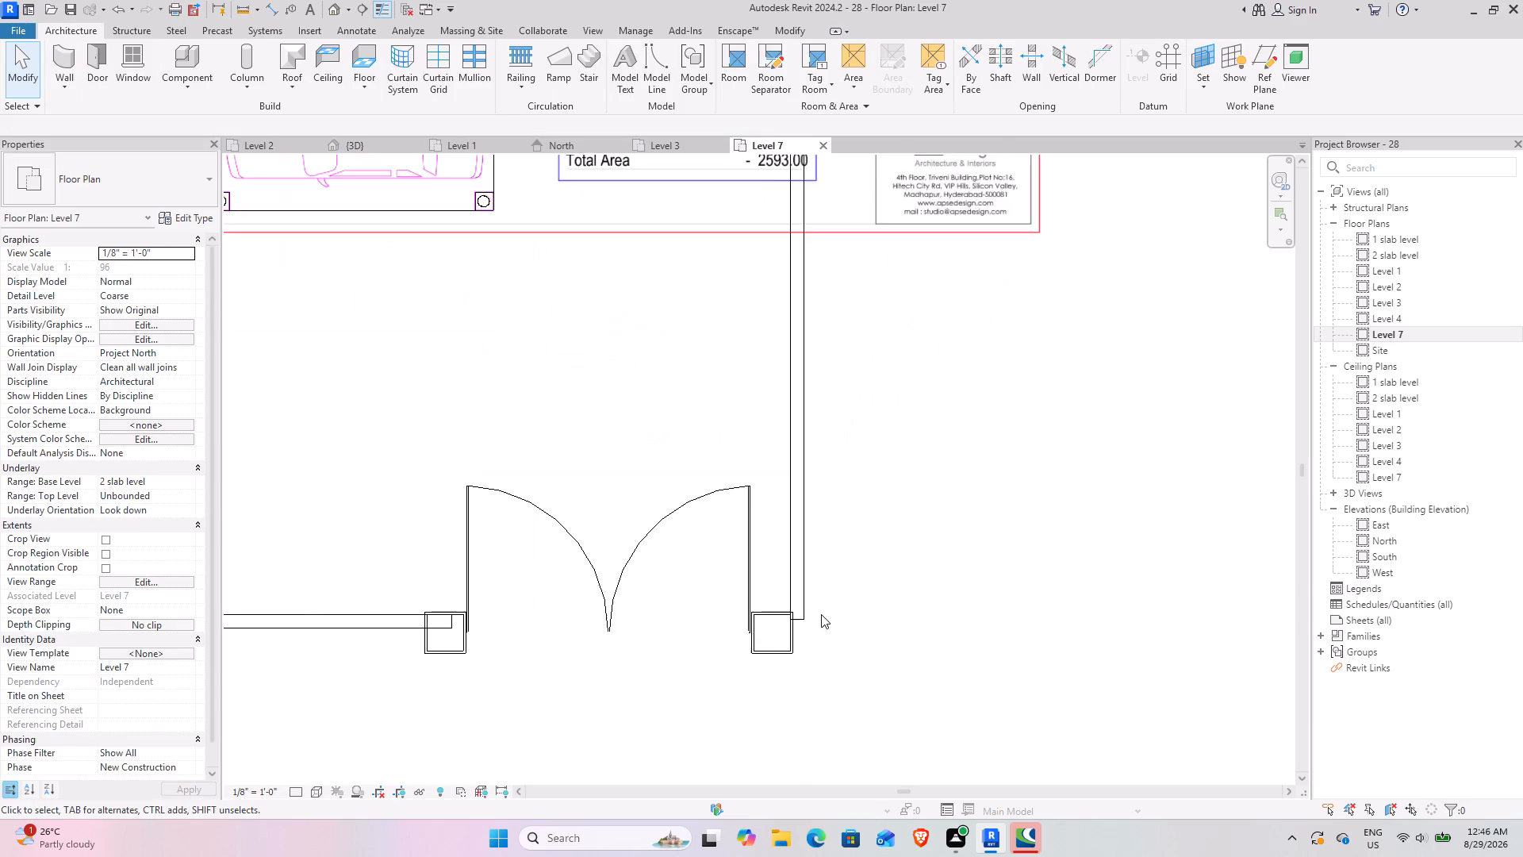
{"action": "scroll", "coordinate": [796, 499], "scroll_direction": "down", "scroll_amount": 5}
{"action": "scroll", "coordinate": [813, 417], "scroll_direction": "down", "scroll_amount": 3}
{"action": "middle_click_drag", "start_coordinate": [814, 418], "coordinate": [836, 474]}
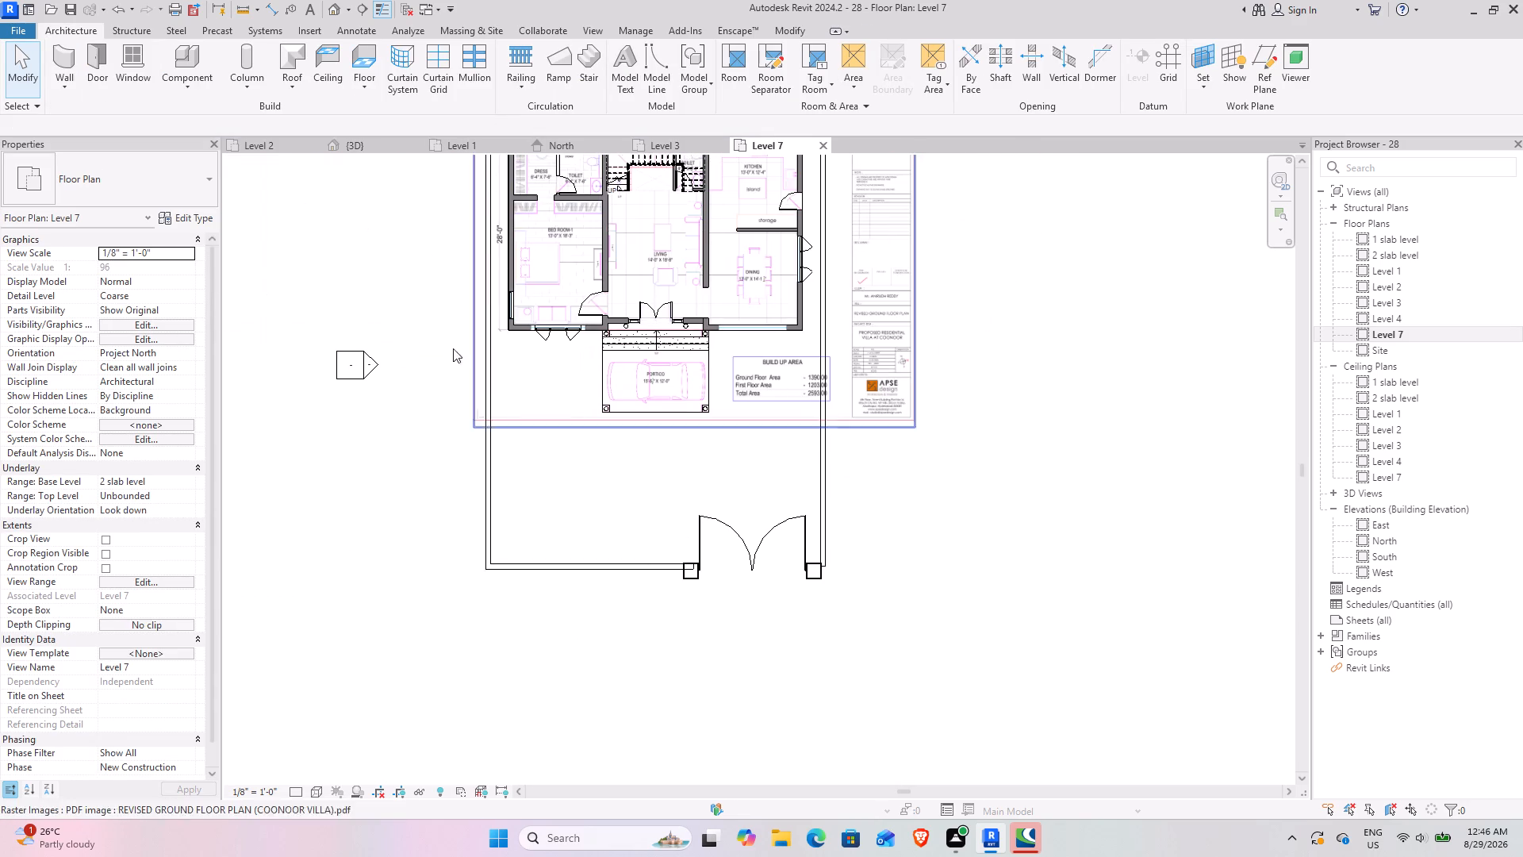
Examine the deeper front yard, compound wall and gate in 3D from the front and both front corners.
{"action": "left_click", "coordinate": [355, 152]}
{"action": "scroll", "coordinate": [707, 450], "scroll_direction": "down", "scroll_amount": 4}
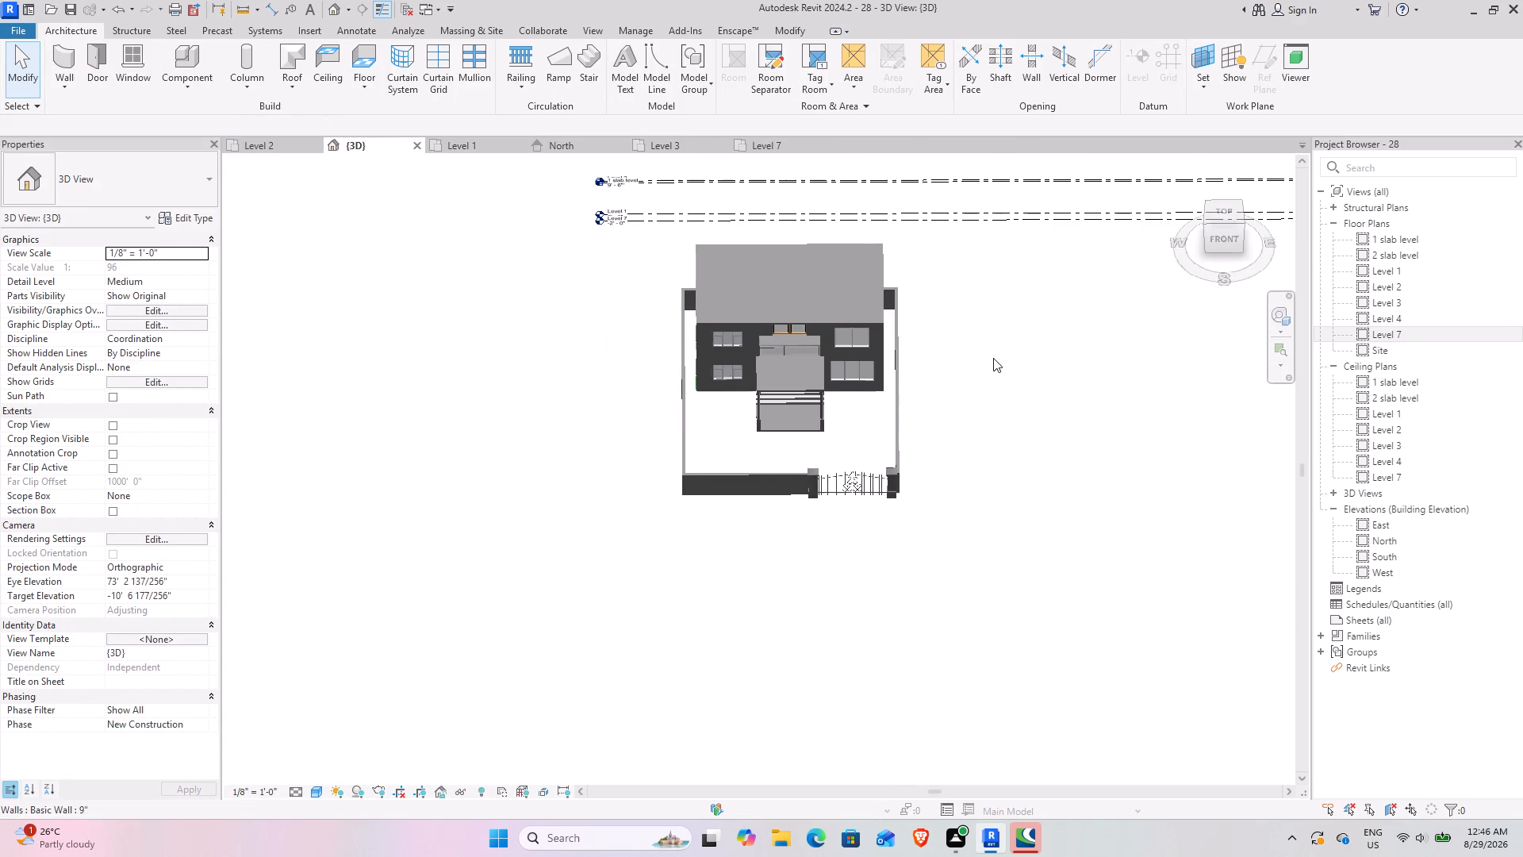
{"action": "left_click_drag", "start_coordinate": [1206, 238], "coordinate": [309, 158]}
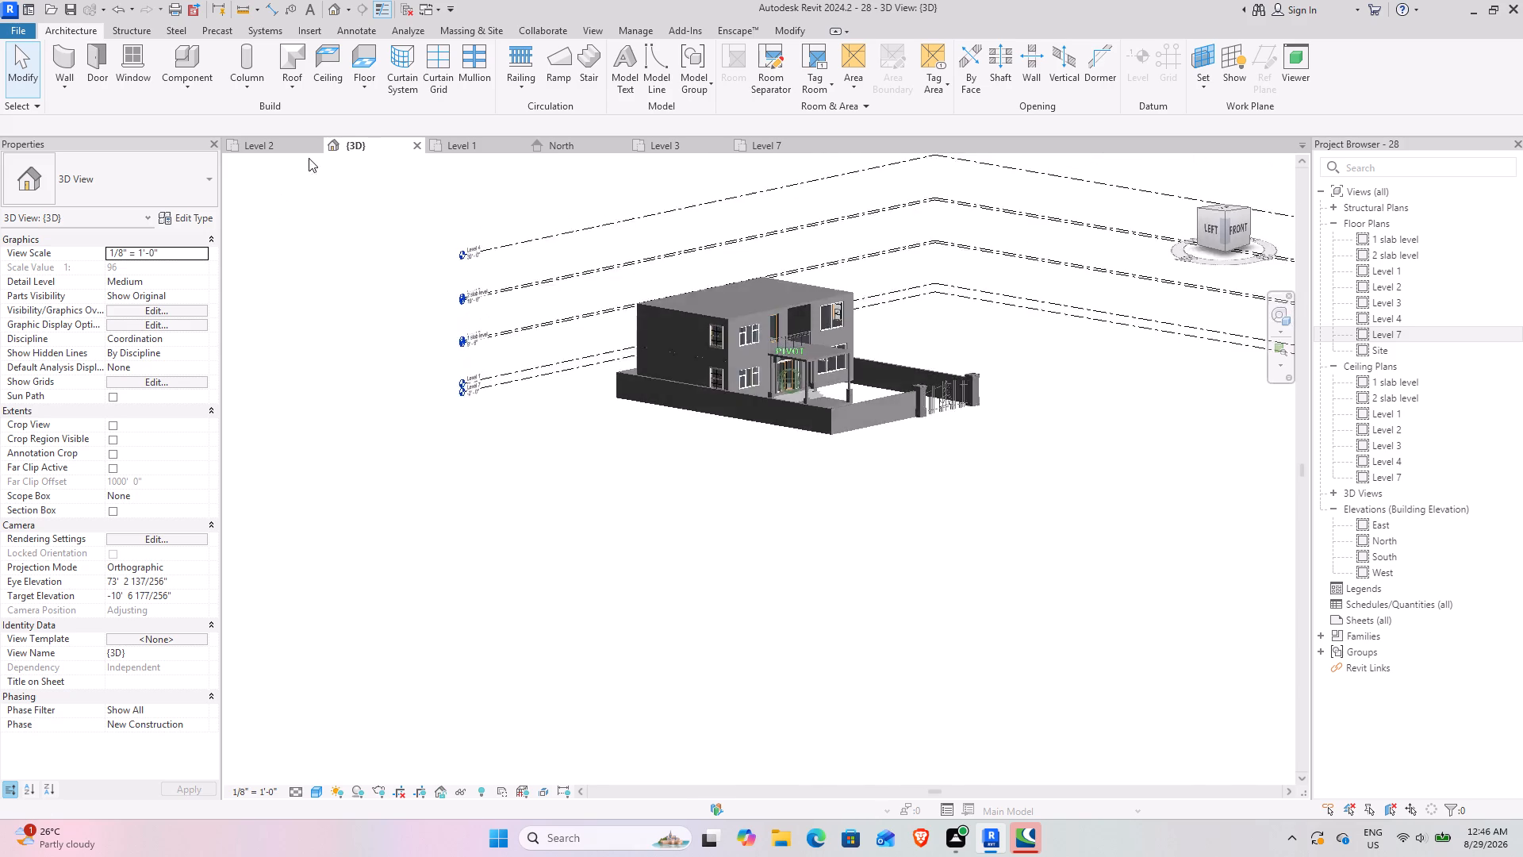
{"action": "left_click_drag", "start_coordinate": [309, 158], "coordinate": [1172, 183]}
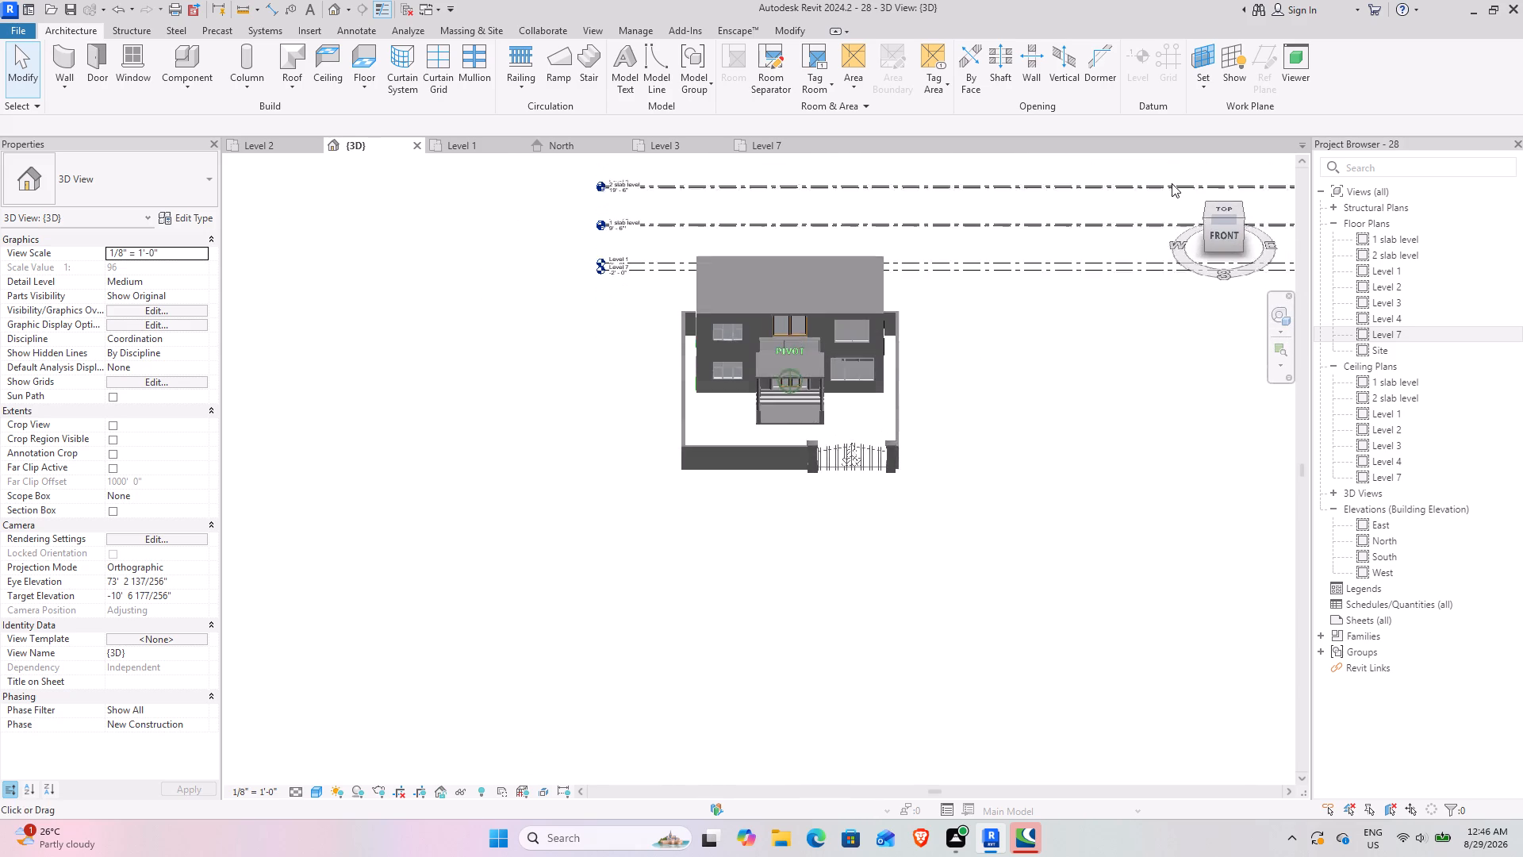
{"action": "left_click_drag", "start_coordinate": [1172, 183], "coordinate": [999, 216]}
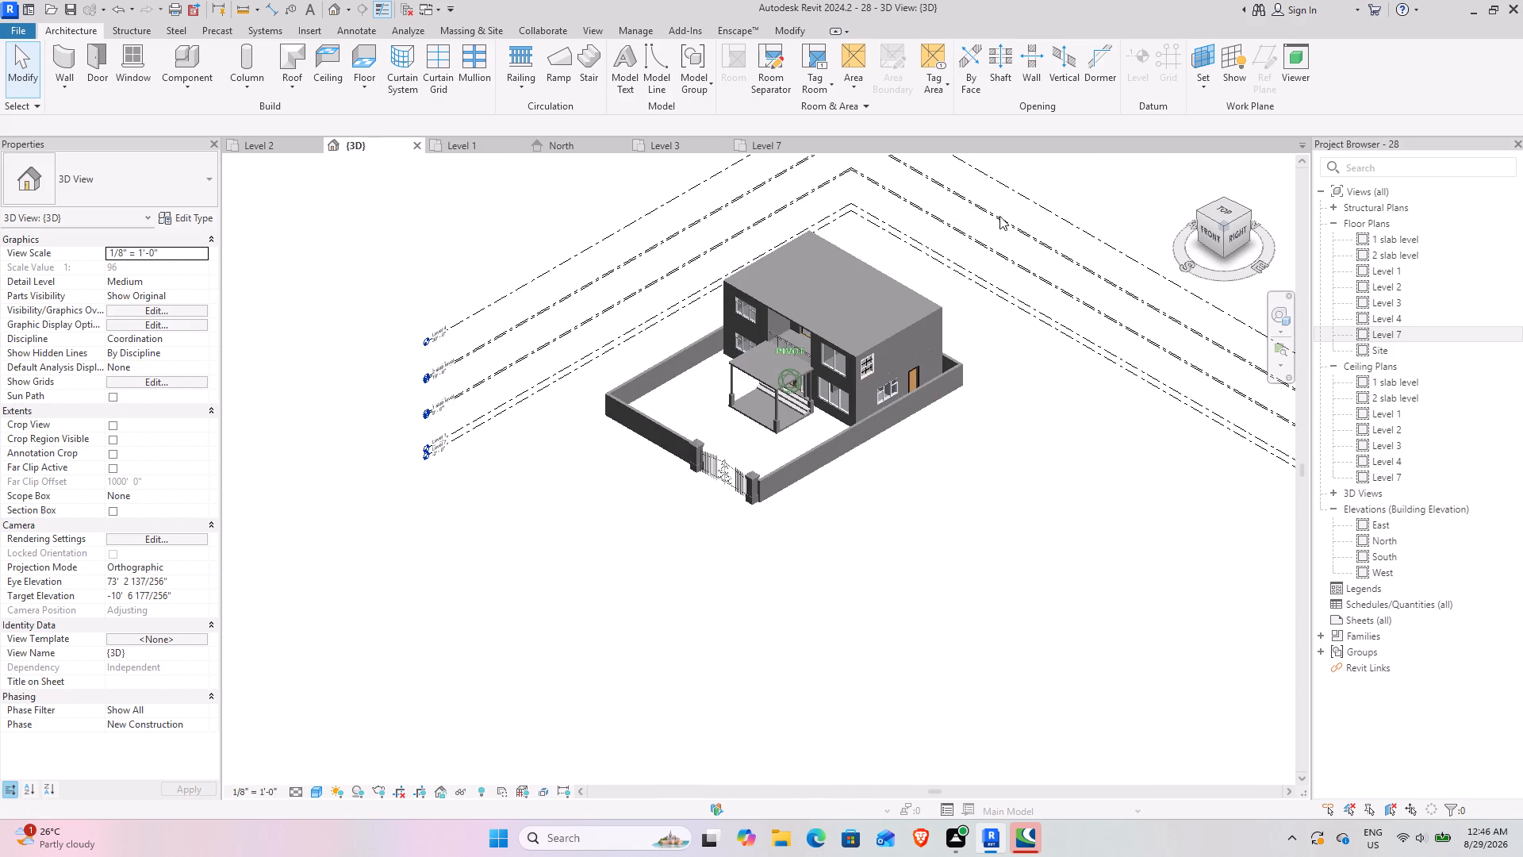
{"action": "left_click_drag", "start_coordinate": [999, 216], "coordinate": [1103, 213]}
{"action": "left_click_drag", "start_coordinate": [1103, 213], "coordinate": [1038, 234]}
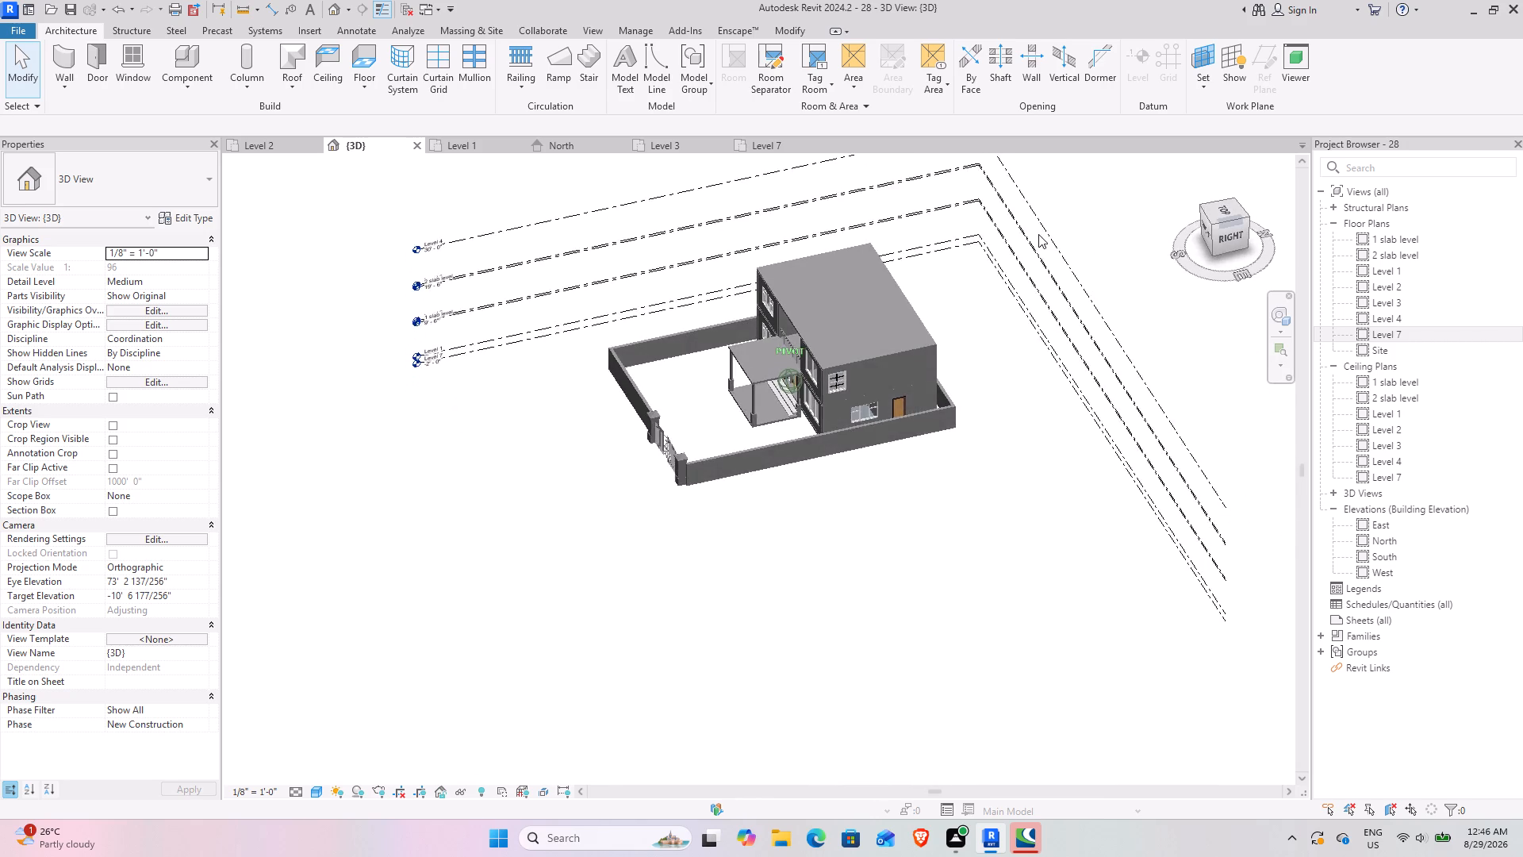
{"action": "left_click_drag", "start_coordinate": [1038, 234], "coordinate": [1146, 252]}
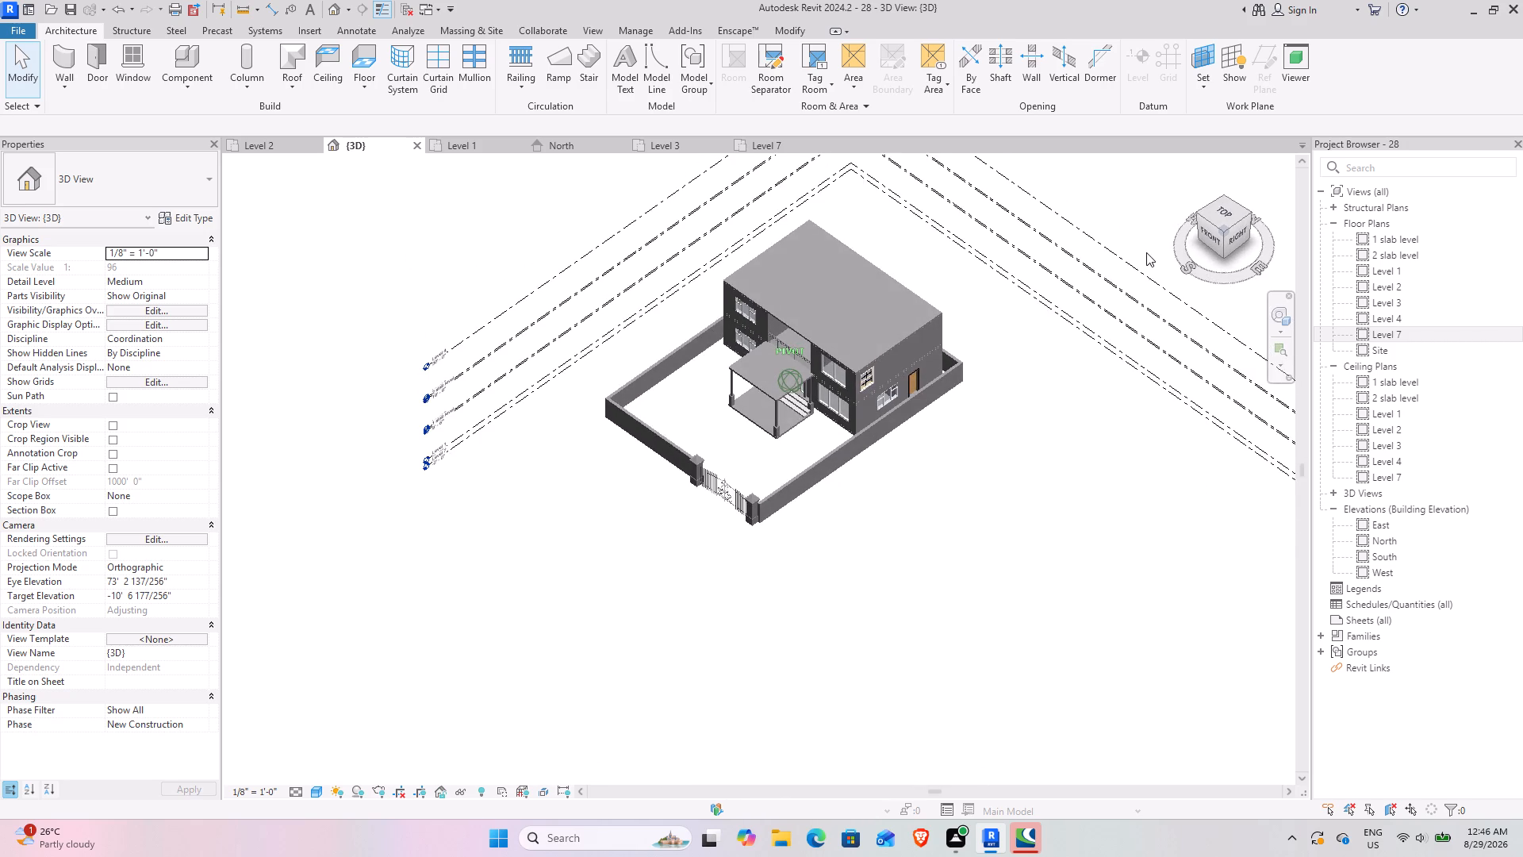
{"action": "left_click_drag", "start_coordinate": [1146, 252], "coordinate": [1265, 260]}
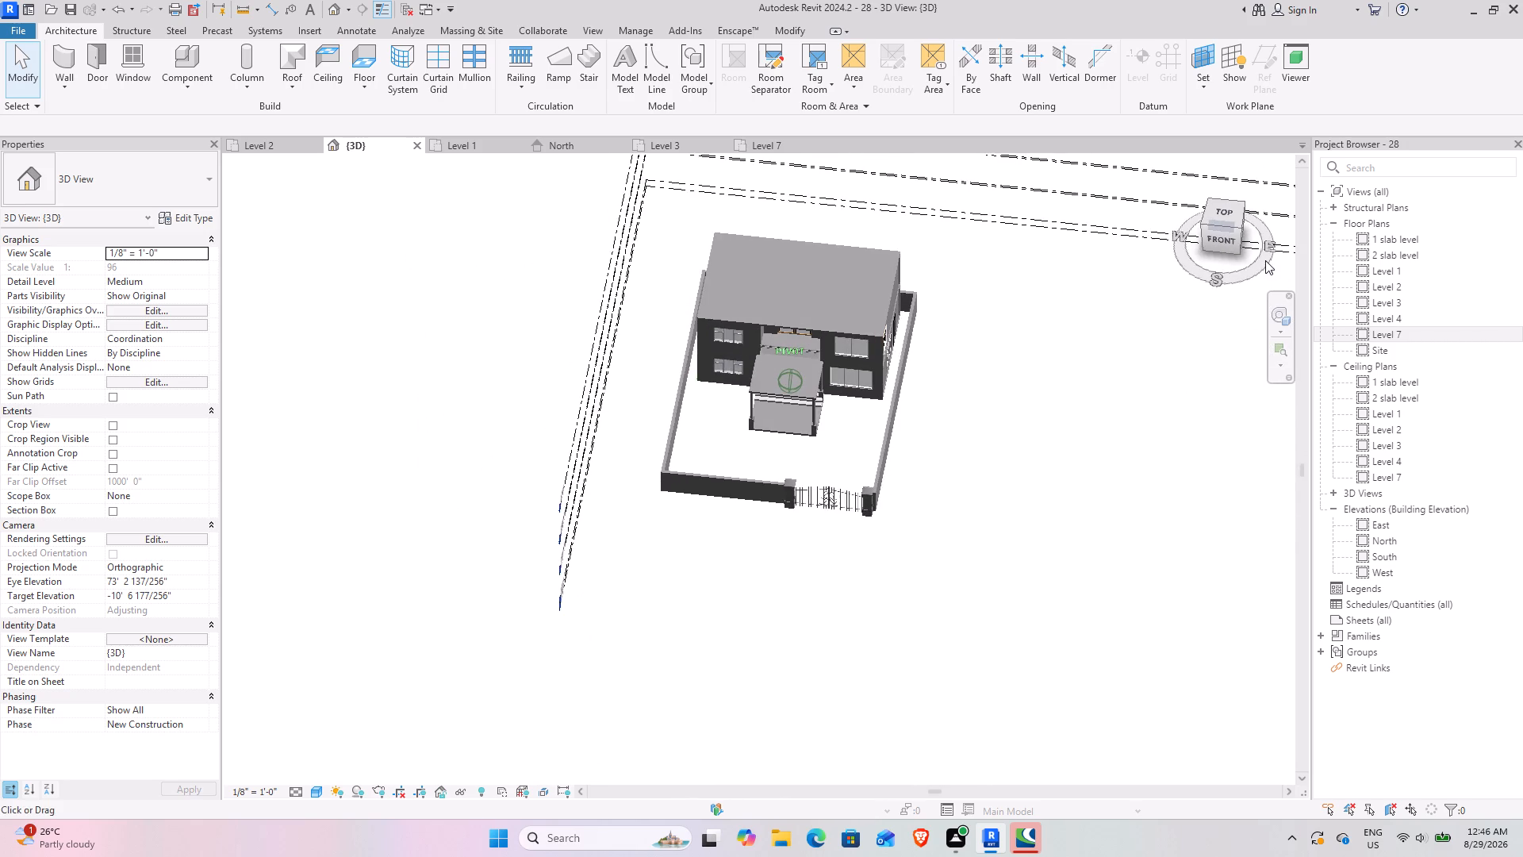
{"action": "left_click_drag", "start_coordinate": [1265, 260], "coordinate": [1186, 187]}
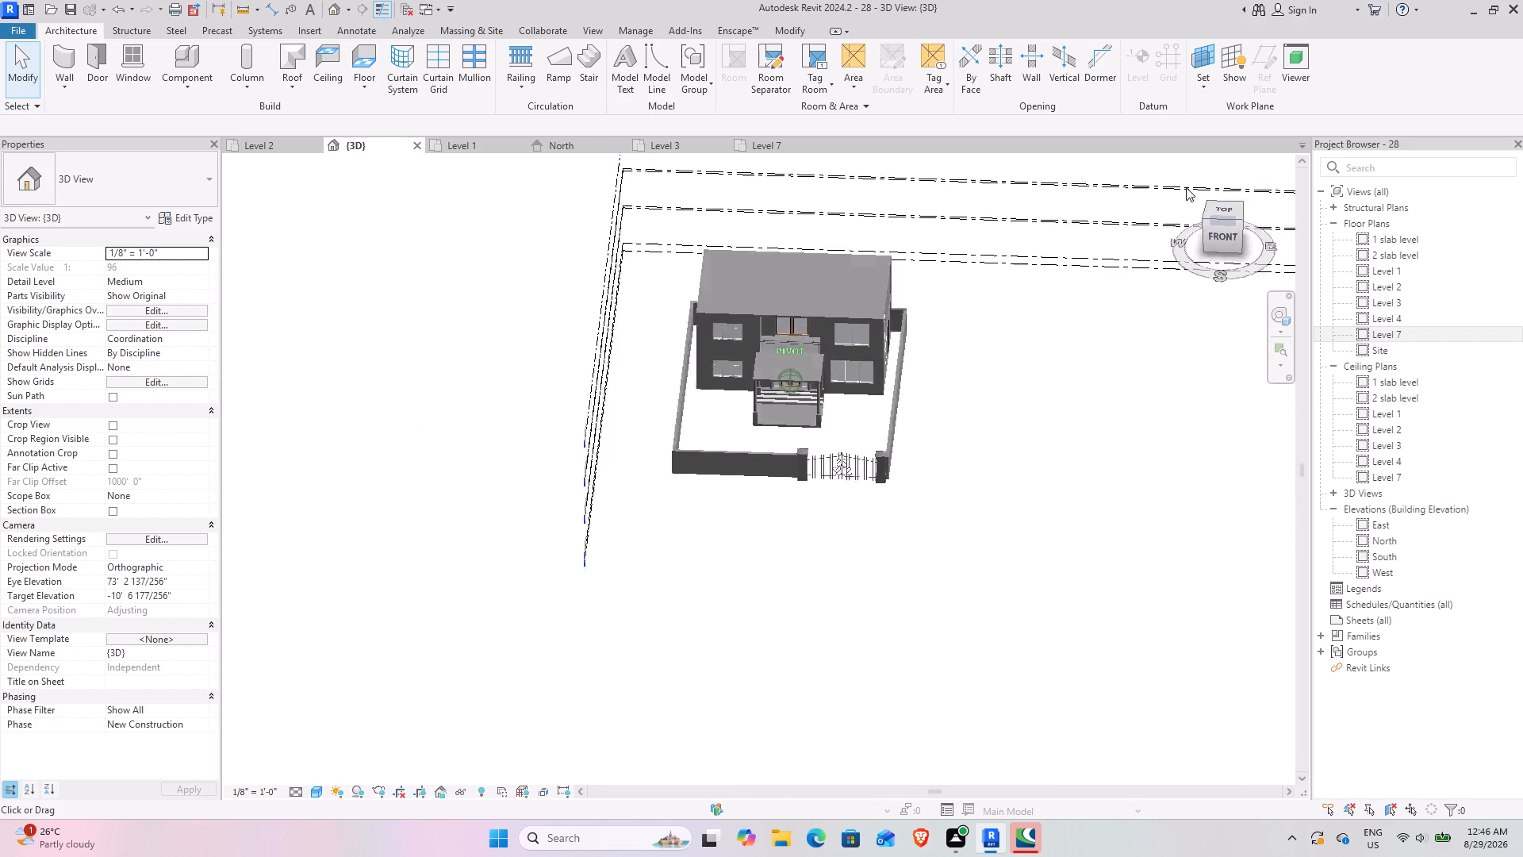
{"action": "left_click_drag", "start_coordinate": [1186, 187], "coordinate": [1157, 182]}
{"action": "scroll", "coordinate": [762, 441], "scroll_direction": "up", "scroll_amount": 7}
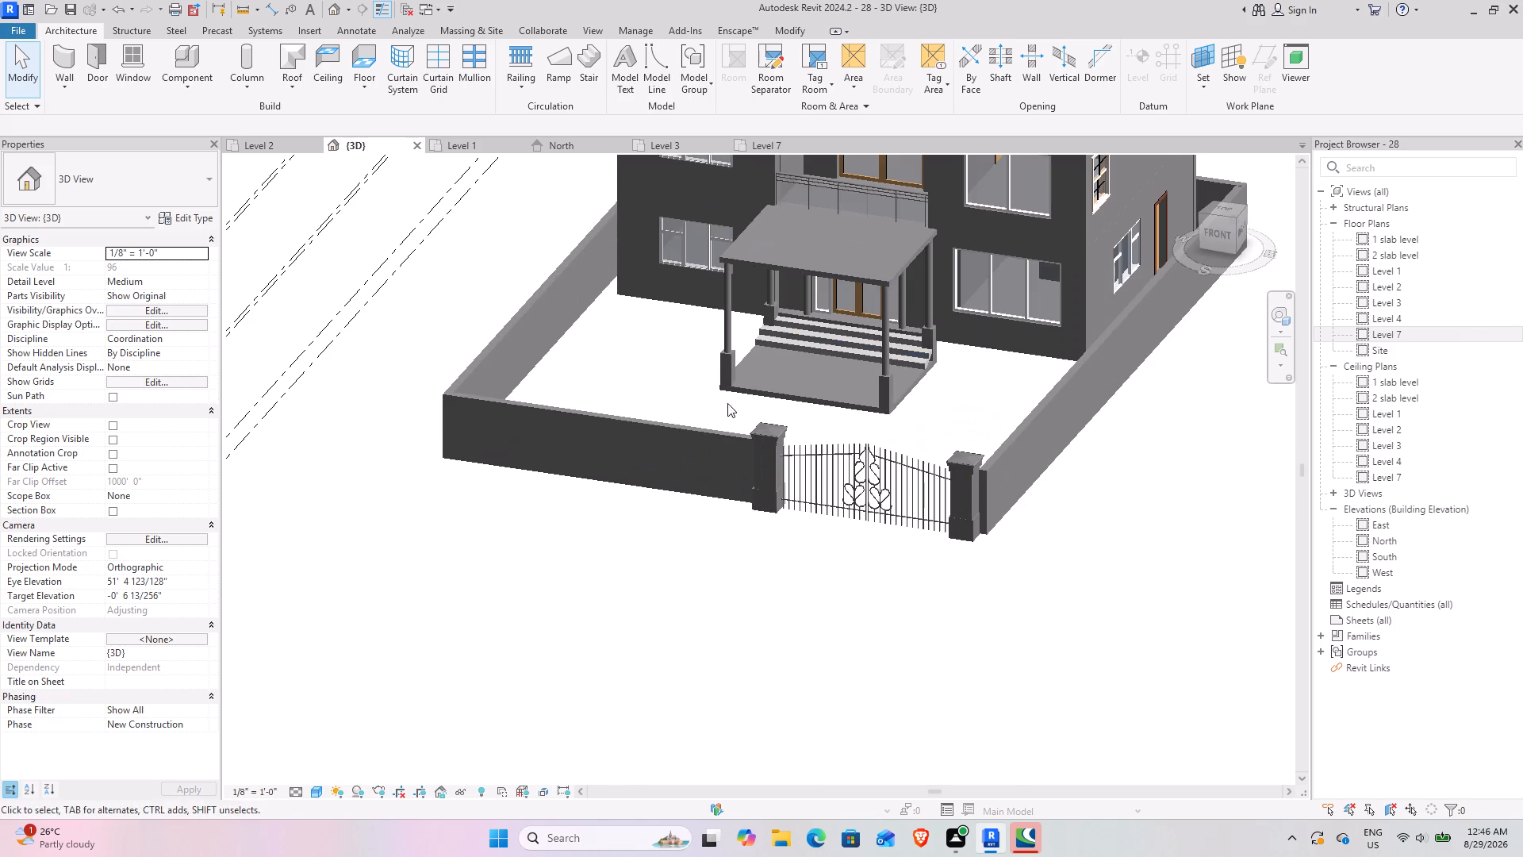
On the Level 7 plan, create a rectangular Generic - 12" floor over the compound, about 65' 10" deep, from rear corner to opposite gate-side corner.
{"action": "scroll", "coordinate": [834, 352], "scroll_direction": "down", "scroll_amount": 3}
{"action": "middle_click_drag", "start_coordinate": [767, 411], "coordinate": [919, 459]}
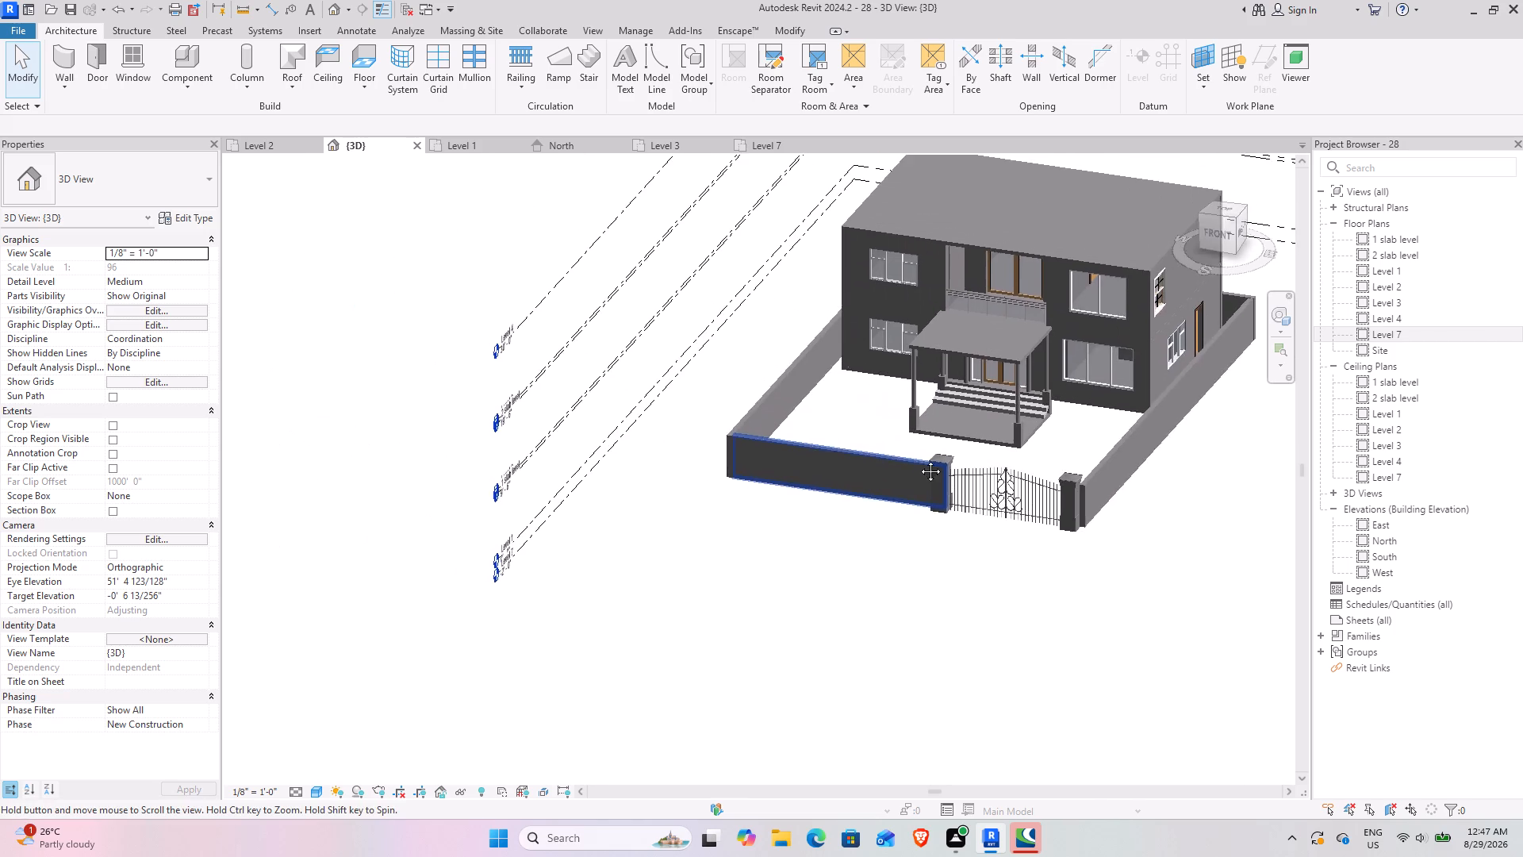
{"action": "middle_click_drag", "start_coordinate": [919, 459], "coordinate": [823, 460]}
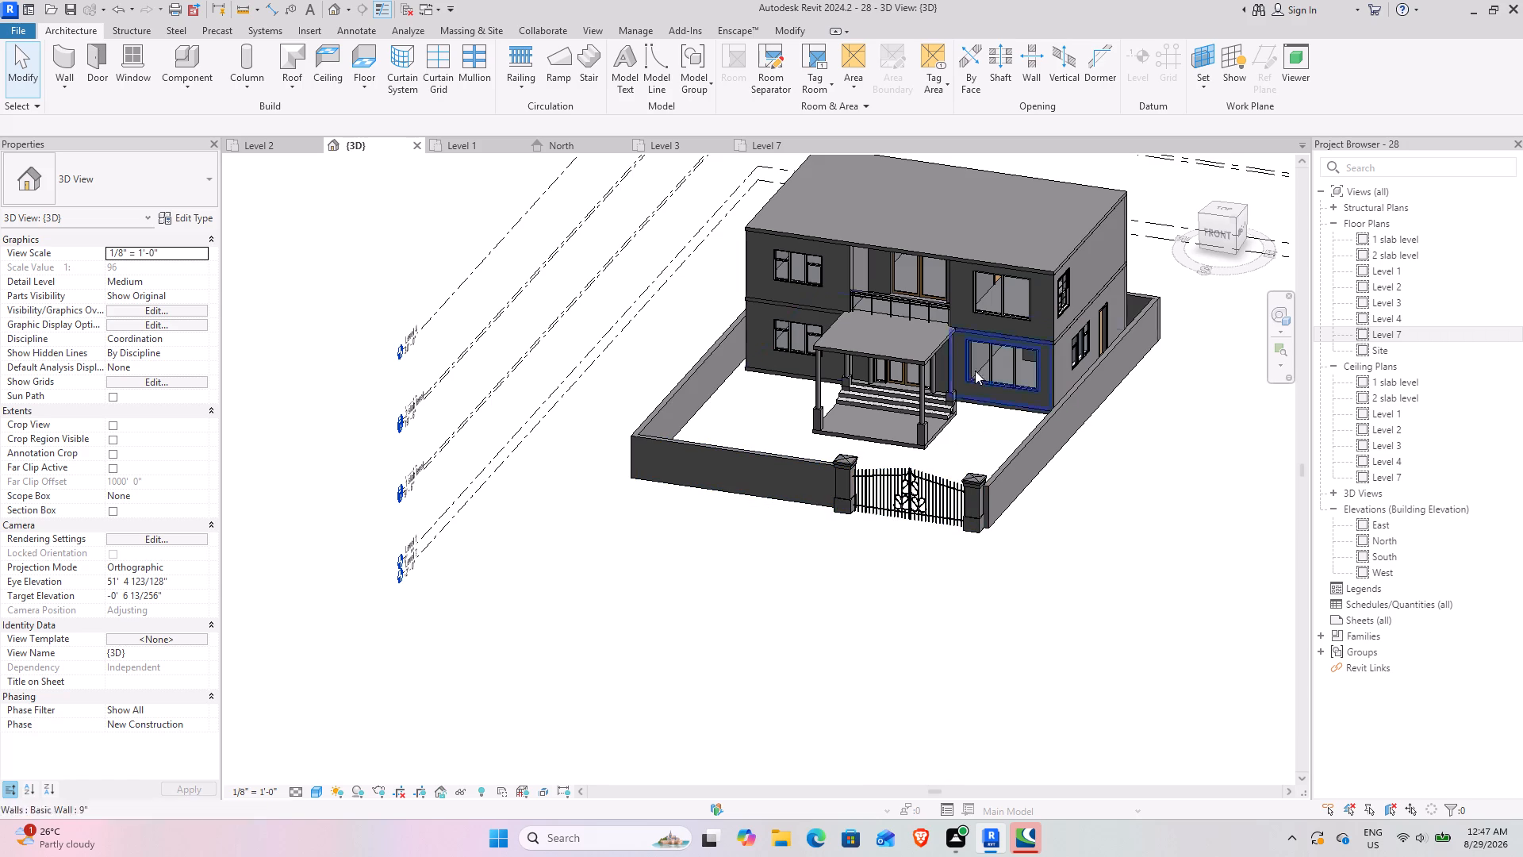
{"action": "left_click", "coordinate": [777, 145]}
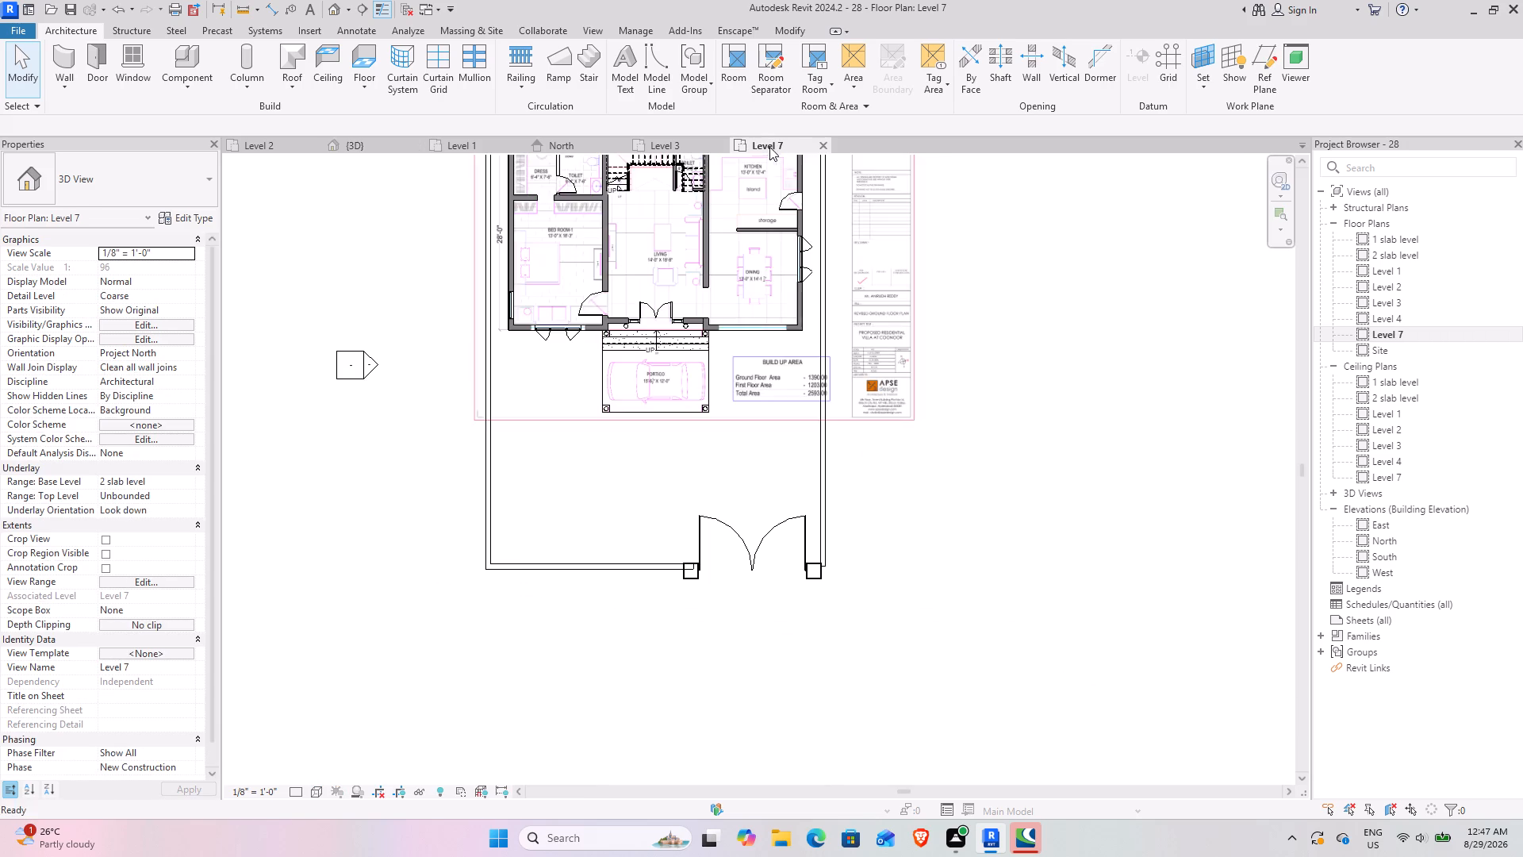
{"action": "scroll", "coordinate": [754, 491], "scroll_direction": "down", "scroll_amount": 4}
{"action": "middle_click_drag", "start_coordinate": [731, 477], "coordinate": [780, 505]}
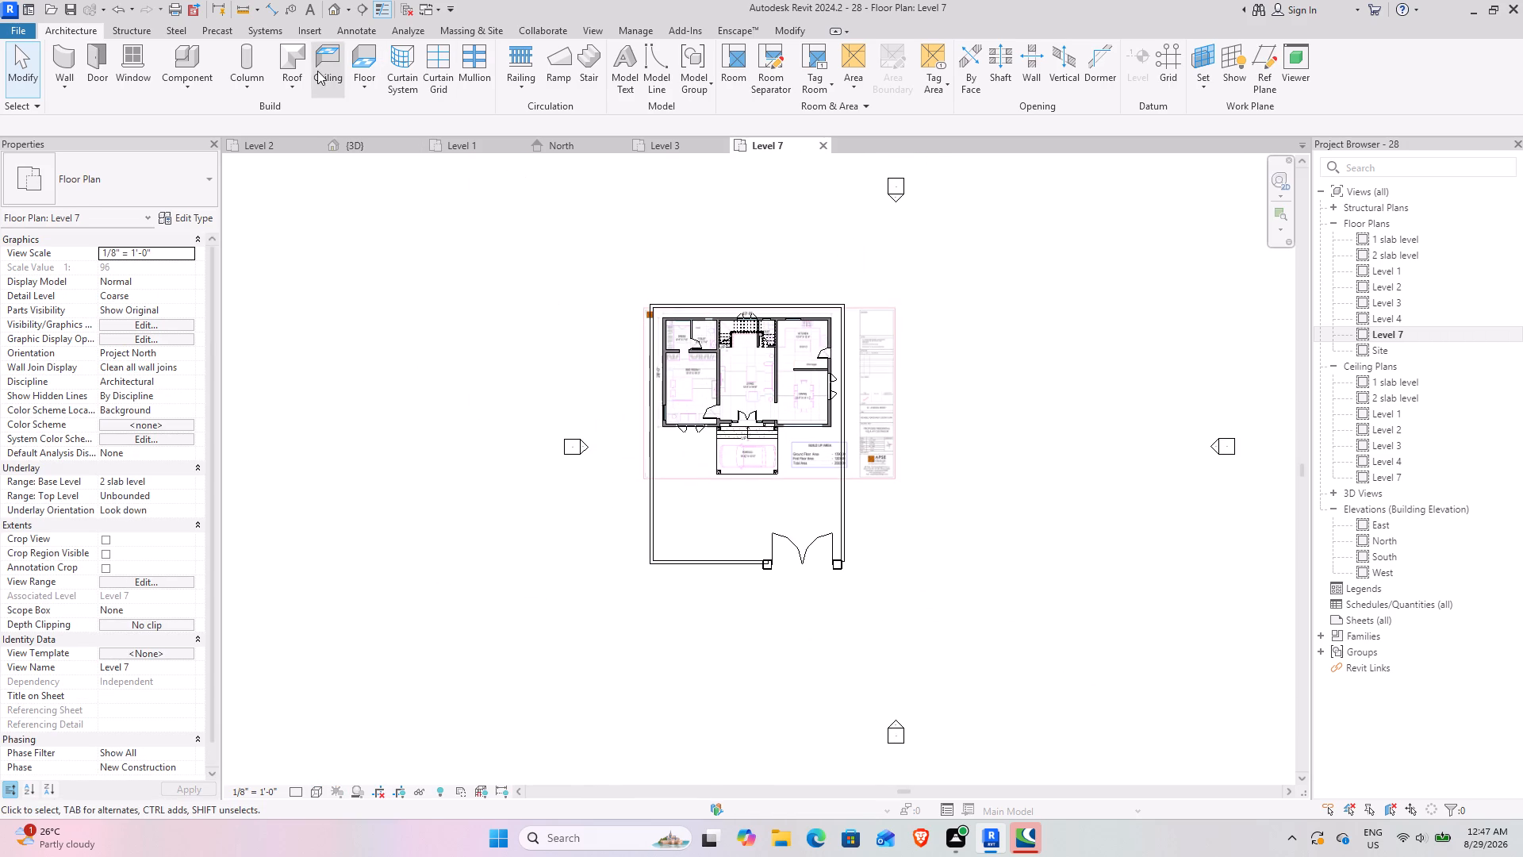
{"action": "left_click", "coordinate": [372, 60]}
{"action": "left_click", "coordinate": [167, 202]}
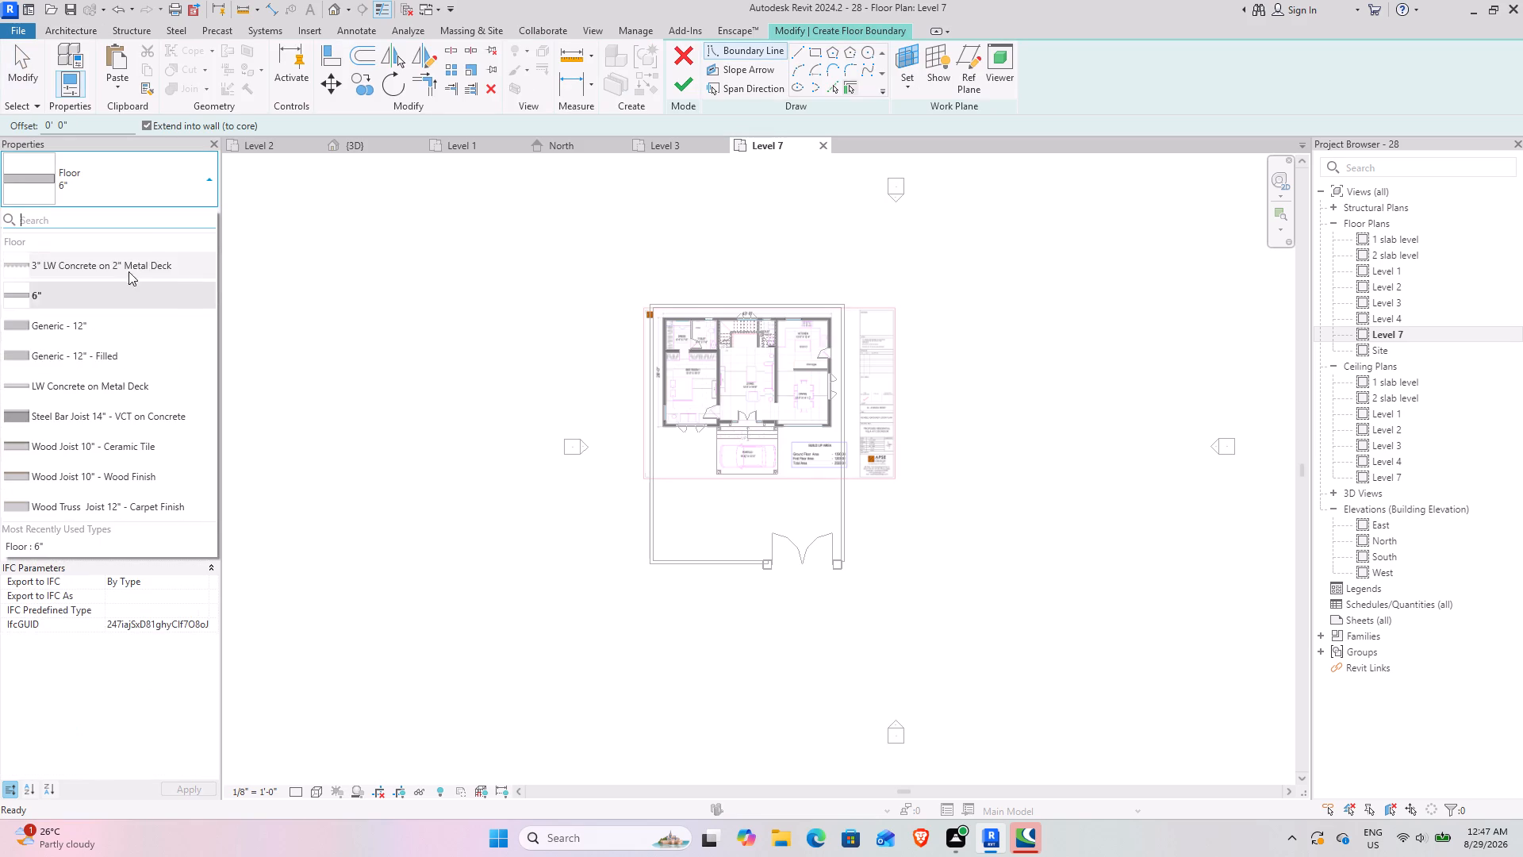
{"action": "left_click", "coordinate": [108, 326]}
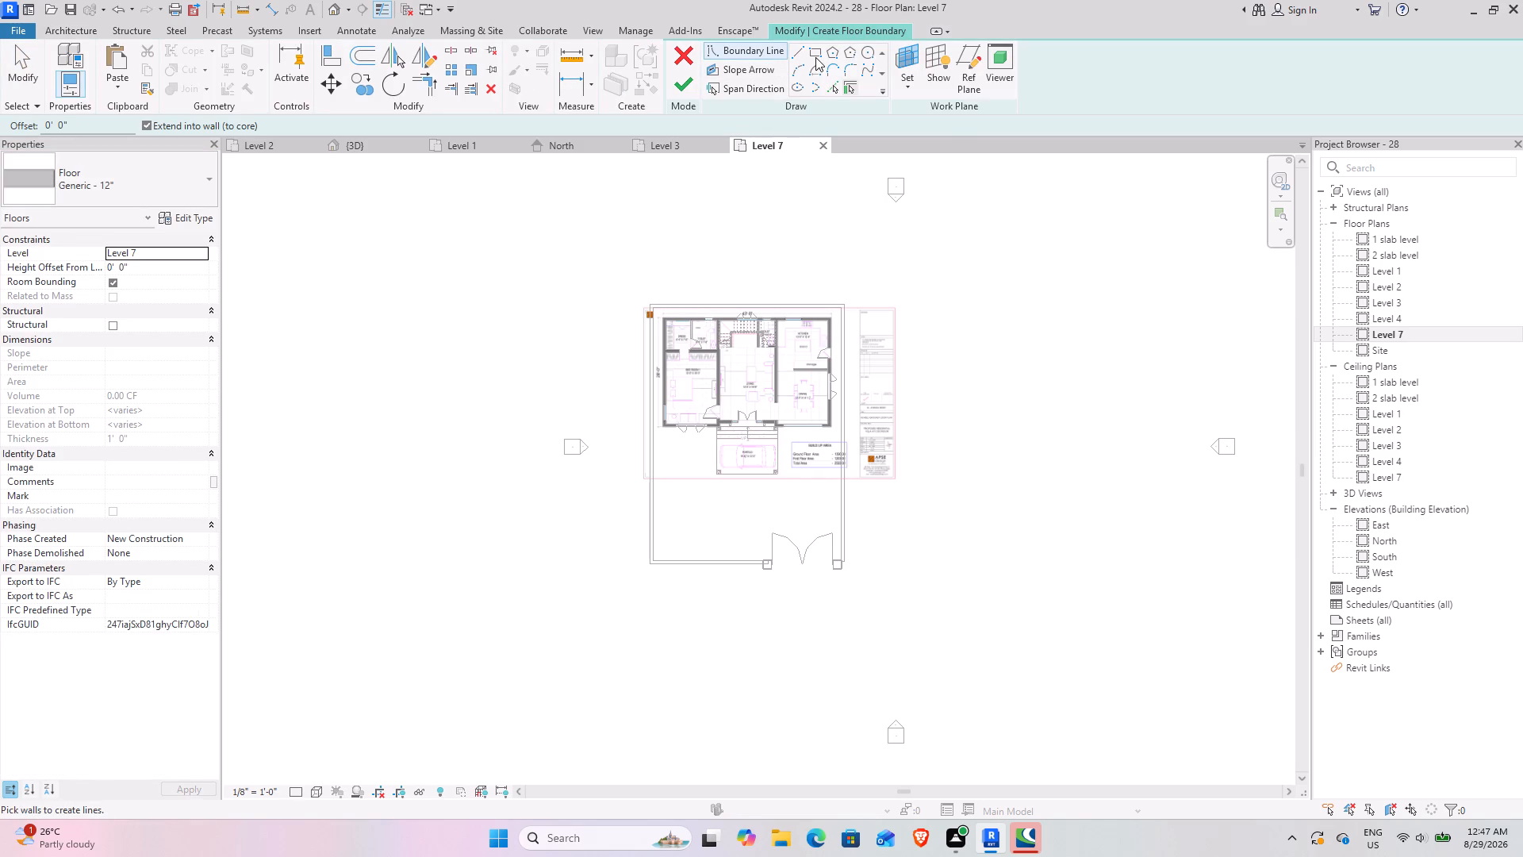
{"action": "left_click", "coordinate": [815, 57]}
{"action": "left_click", "coordinate": [650, 302]}
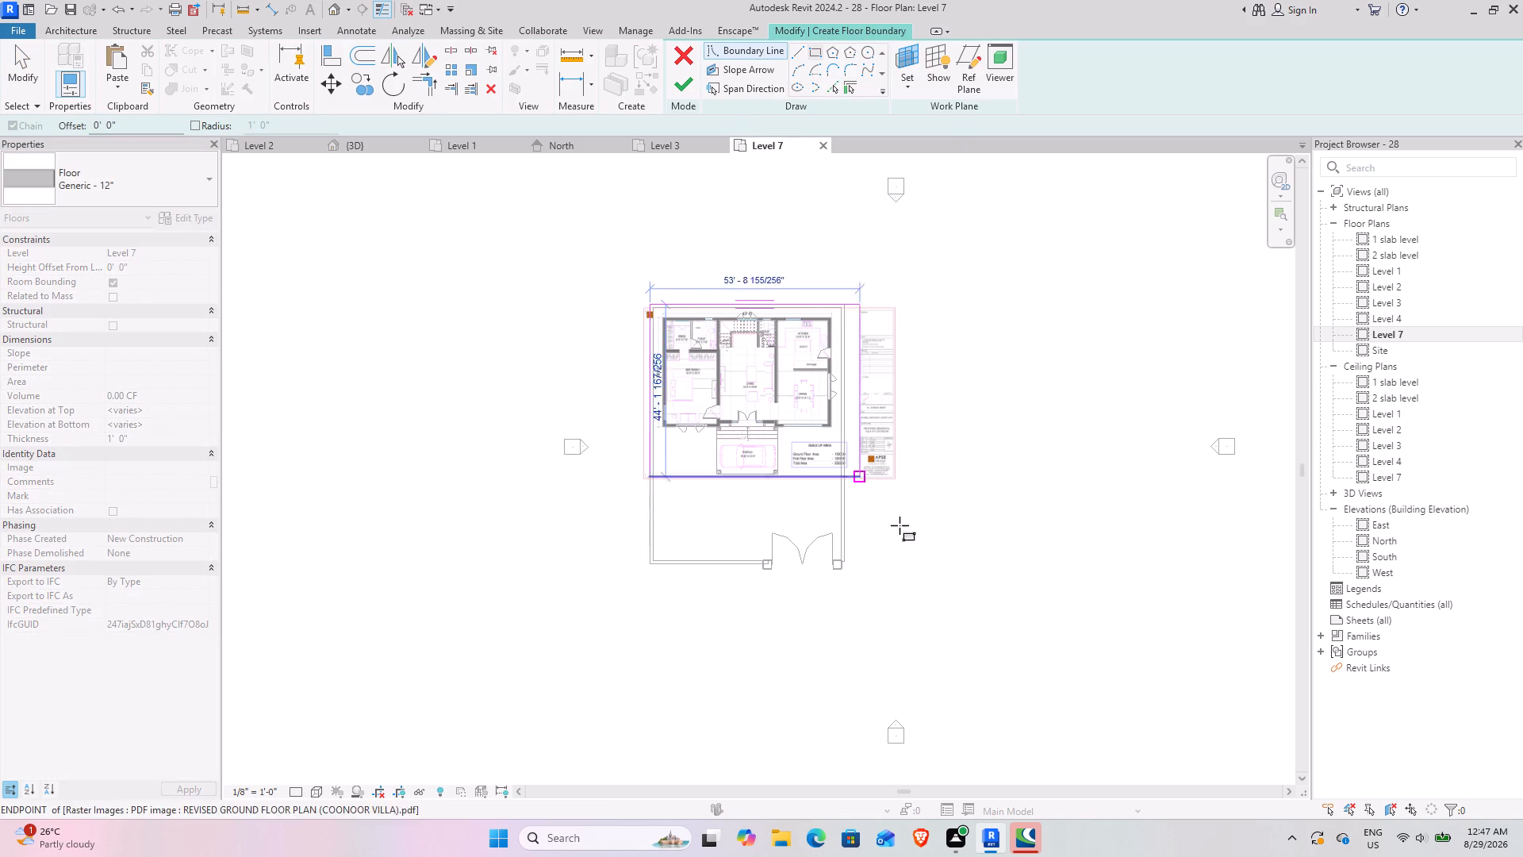
{"action": "scroll", "coordinate": [846, 572], "scroll_direction": "up", "scroll_amount": 8}
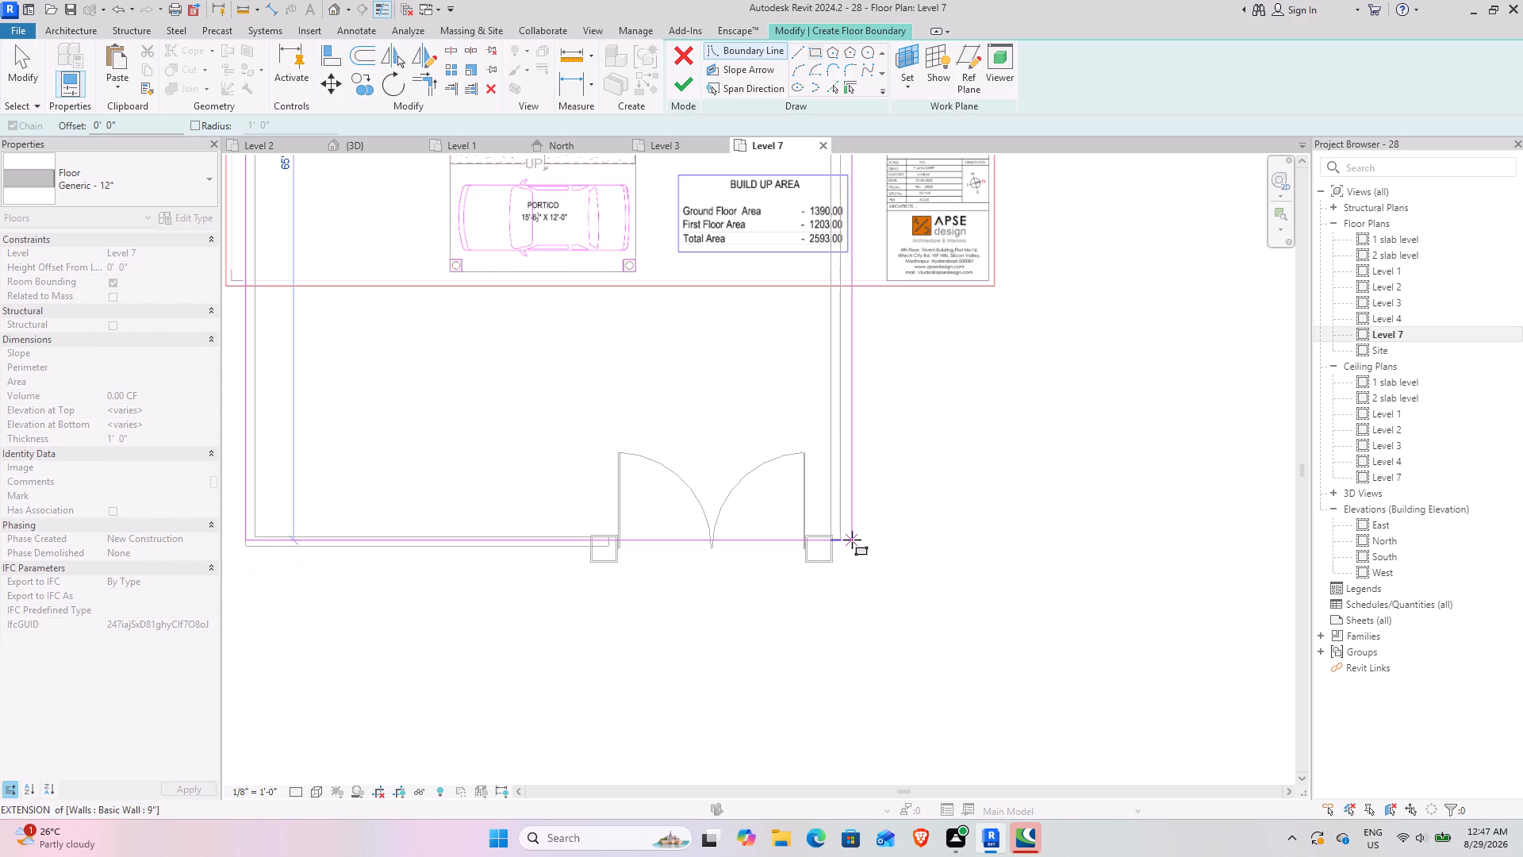
{"action": "left_click", "coordinate": [846, 540]}
{"action": "scroll", "coordinate": [594, 421], "scroll_direction": "down", "scroll_amount": 4}
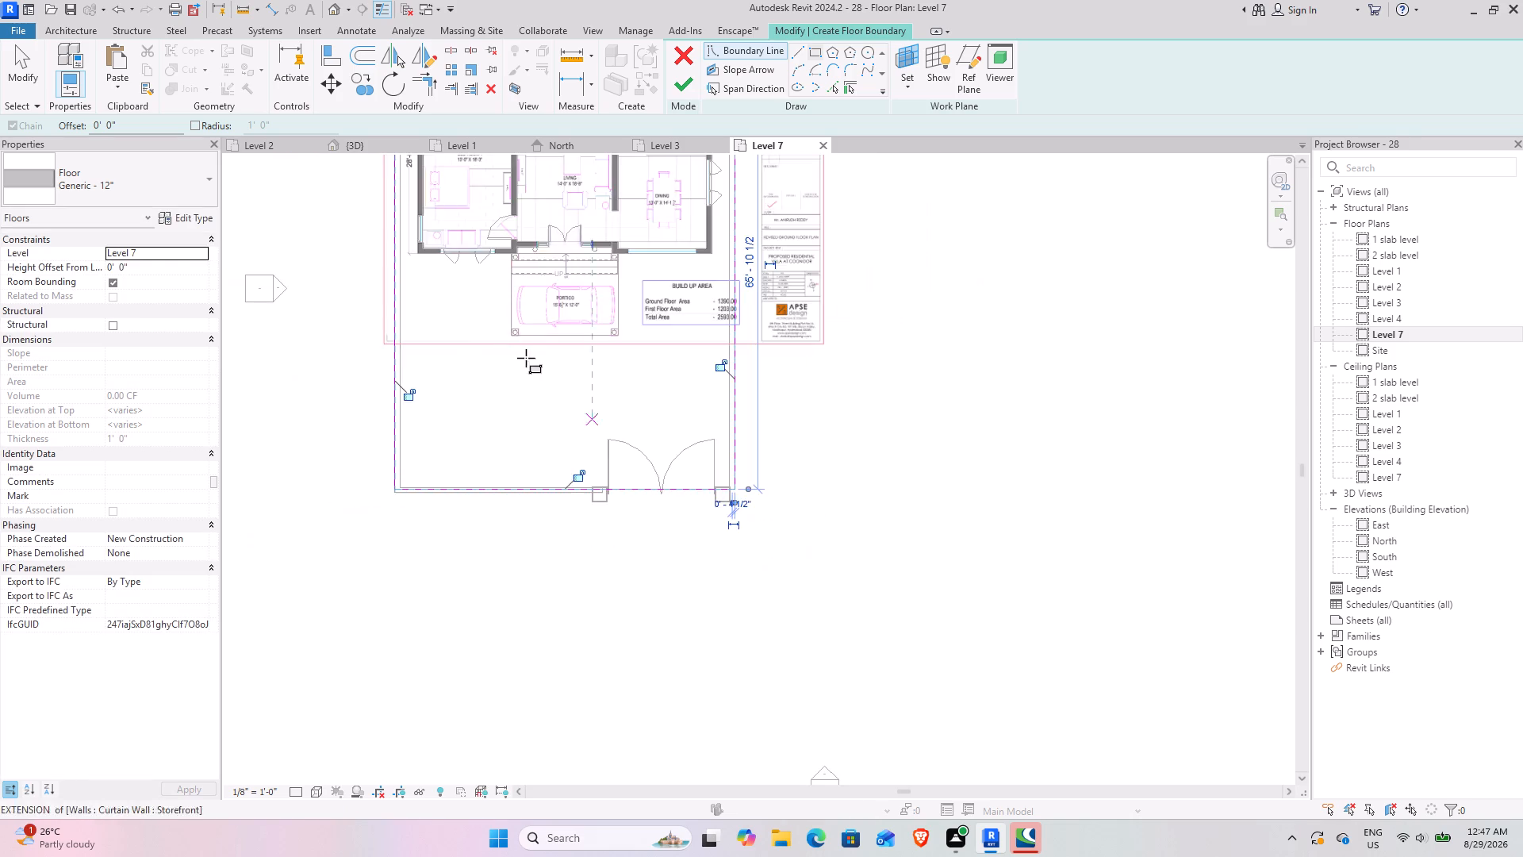
{"action": "middle_click_drag", "start_coordinate": [483, 306], "coordinate": [627, 604]}
{"action": "scroll", "coordinate": [497, 282], "scroll_direction": "up", "scroll_amount": 7}
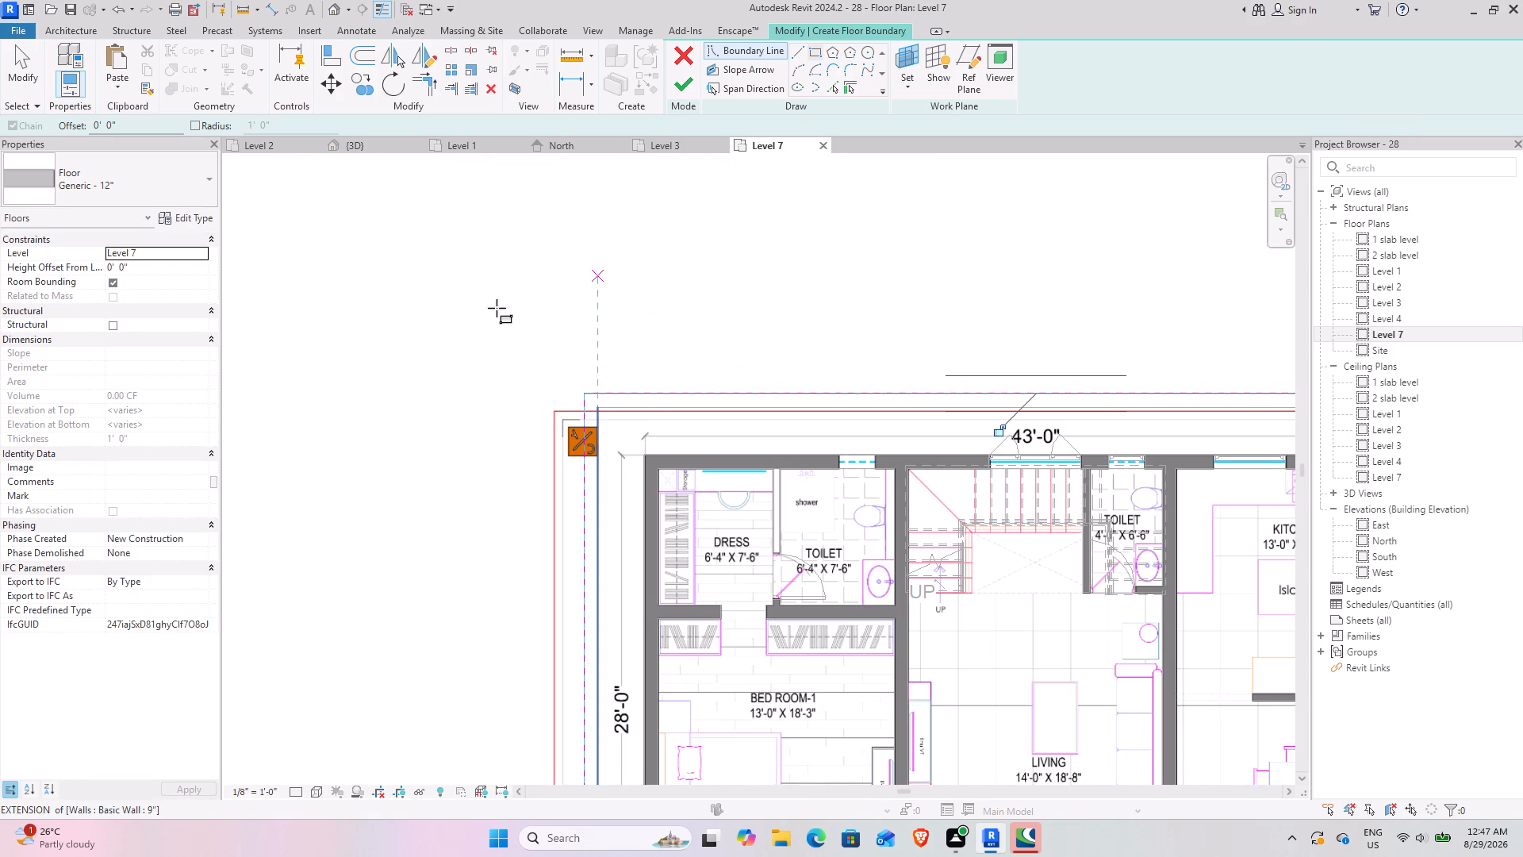
{"action": "left_click", "coordinate": [689, 83]}
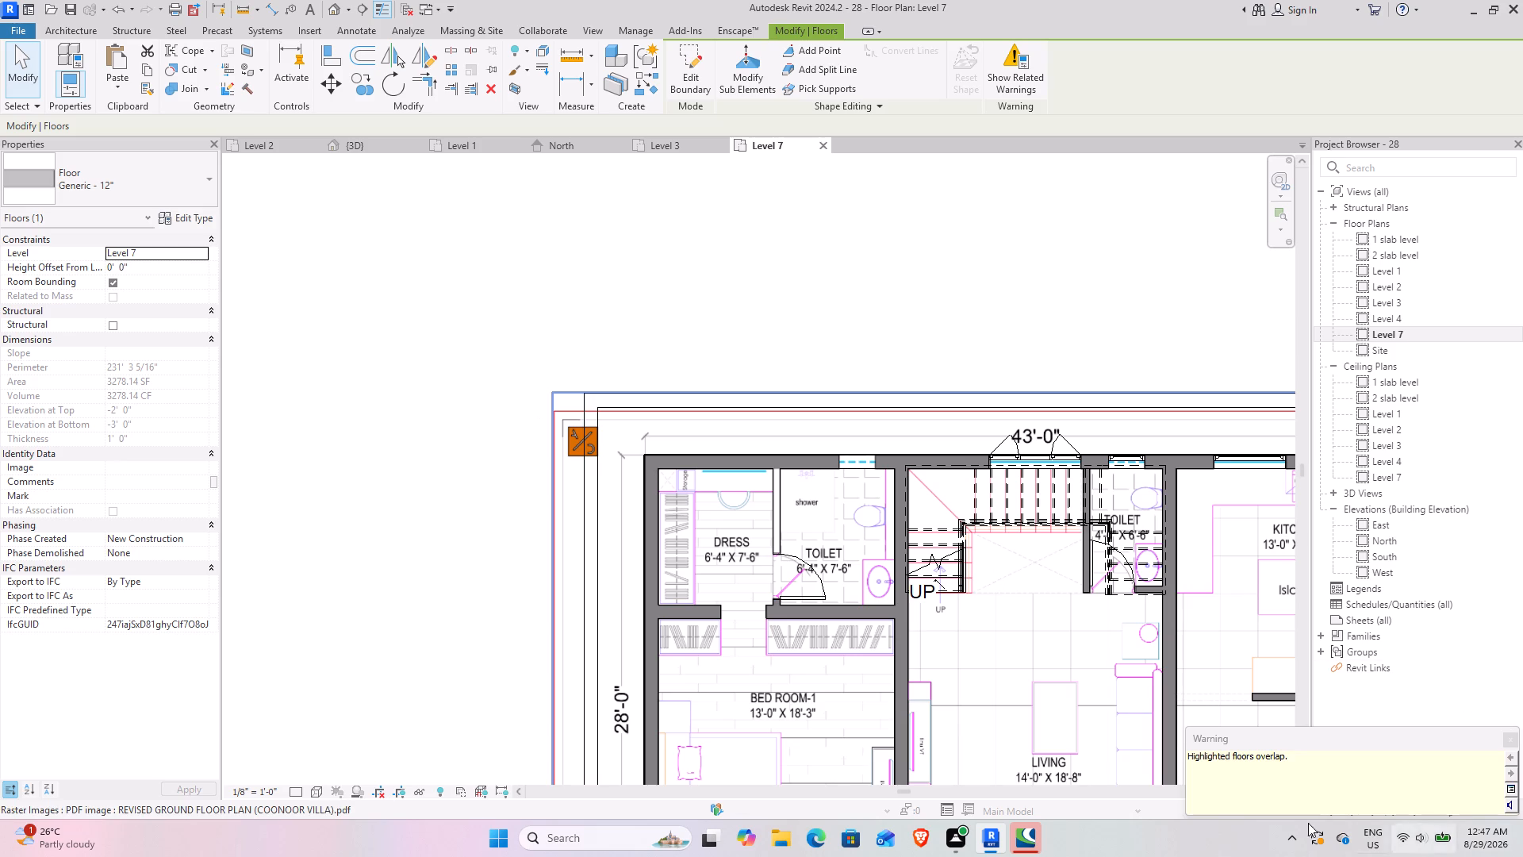
{"action": "left_click", "coordinate": [1511, 740]}
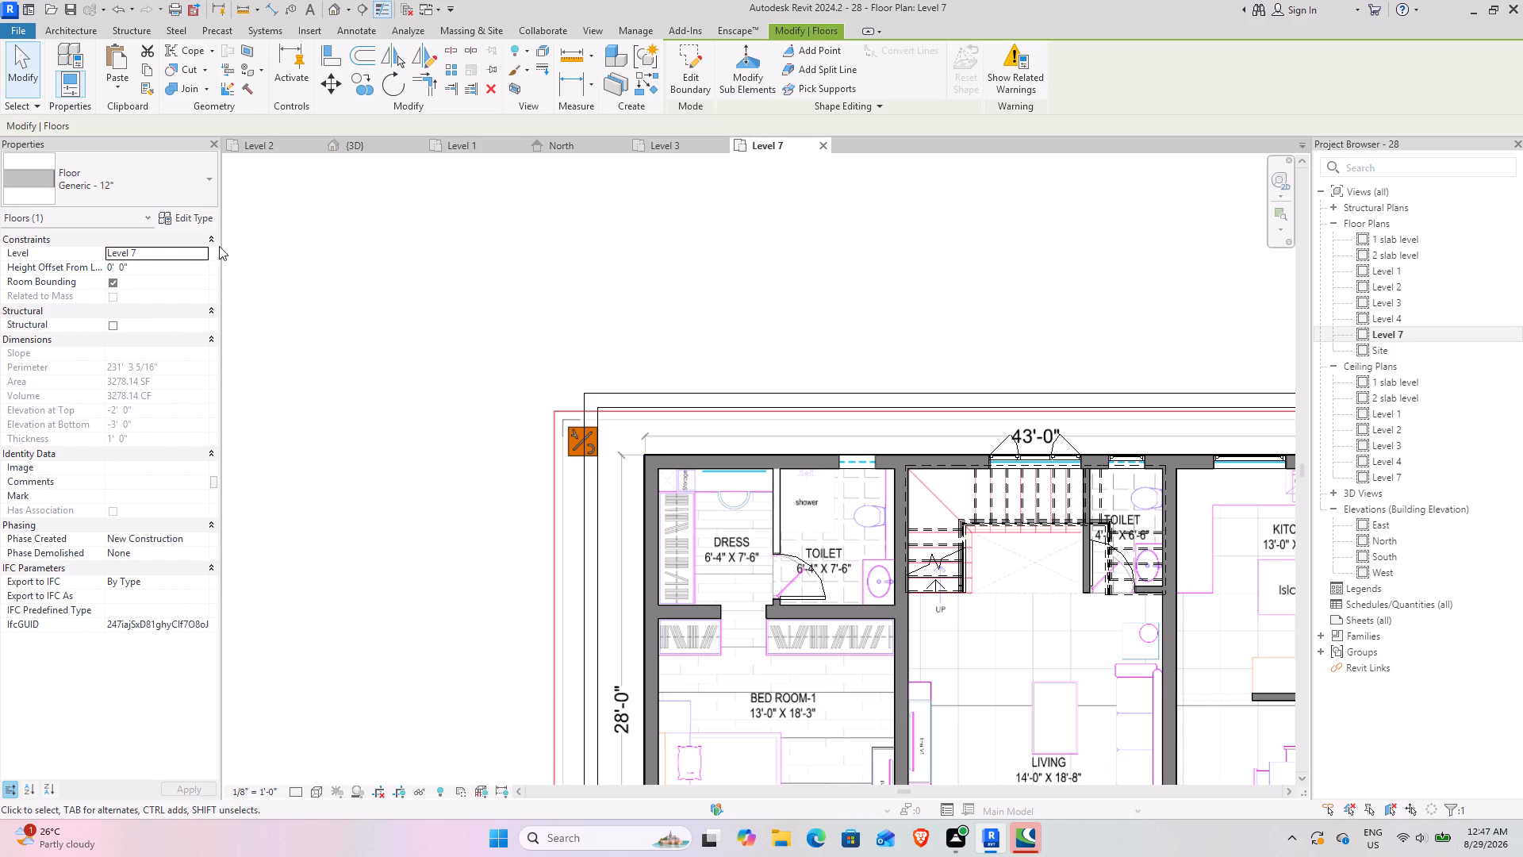
Examine the new compound floor in 3D around the porch, the front wall and the base of the gate.
{"action": "left_click", "coordinate": [350, 152]}
{"action": "left_click", "coordinate": [730, 646]}
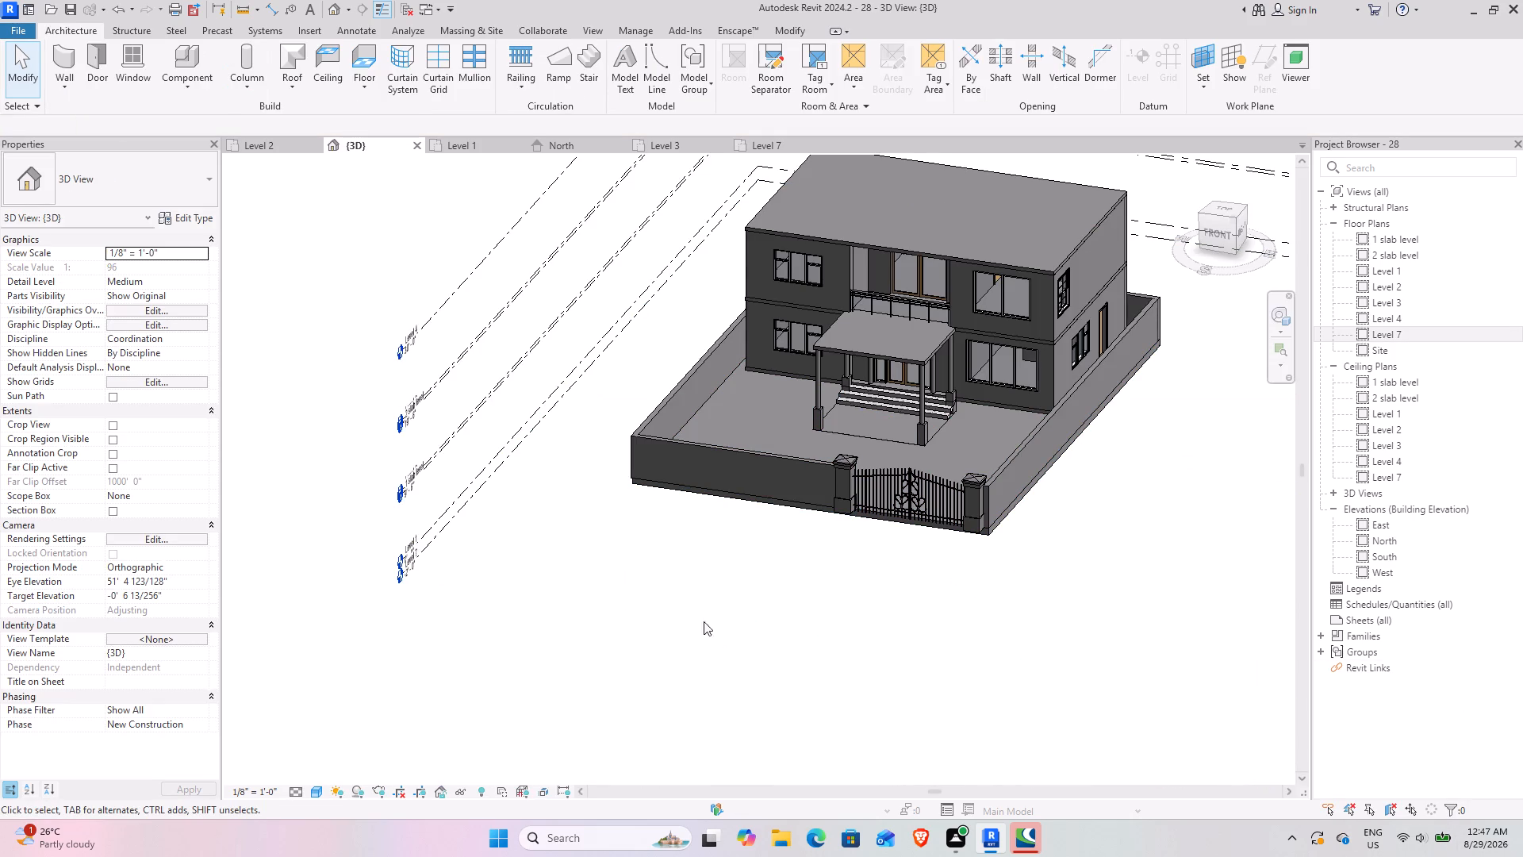
{"action": "scroll", "coordinate": [688, 548], "scroll_direction": "down", "scroll_amount": 2}
{"action": "middle_click_drag", "start_coordinate": [681, 551], "coordinate": [467, 575]}
{"action": "scroll", "coordinate": [680, 486], "scroll_direction": "up", "scroll_amount": 4}
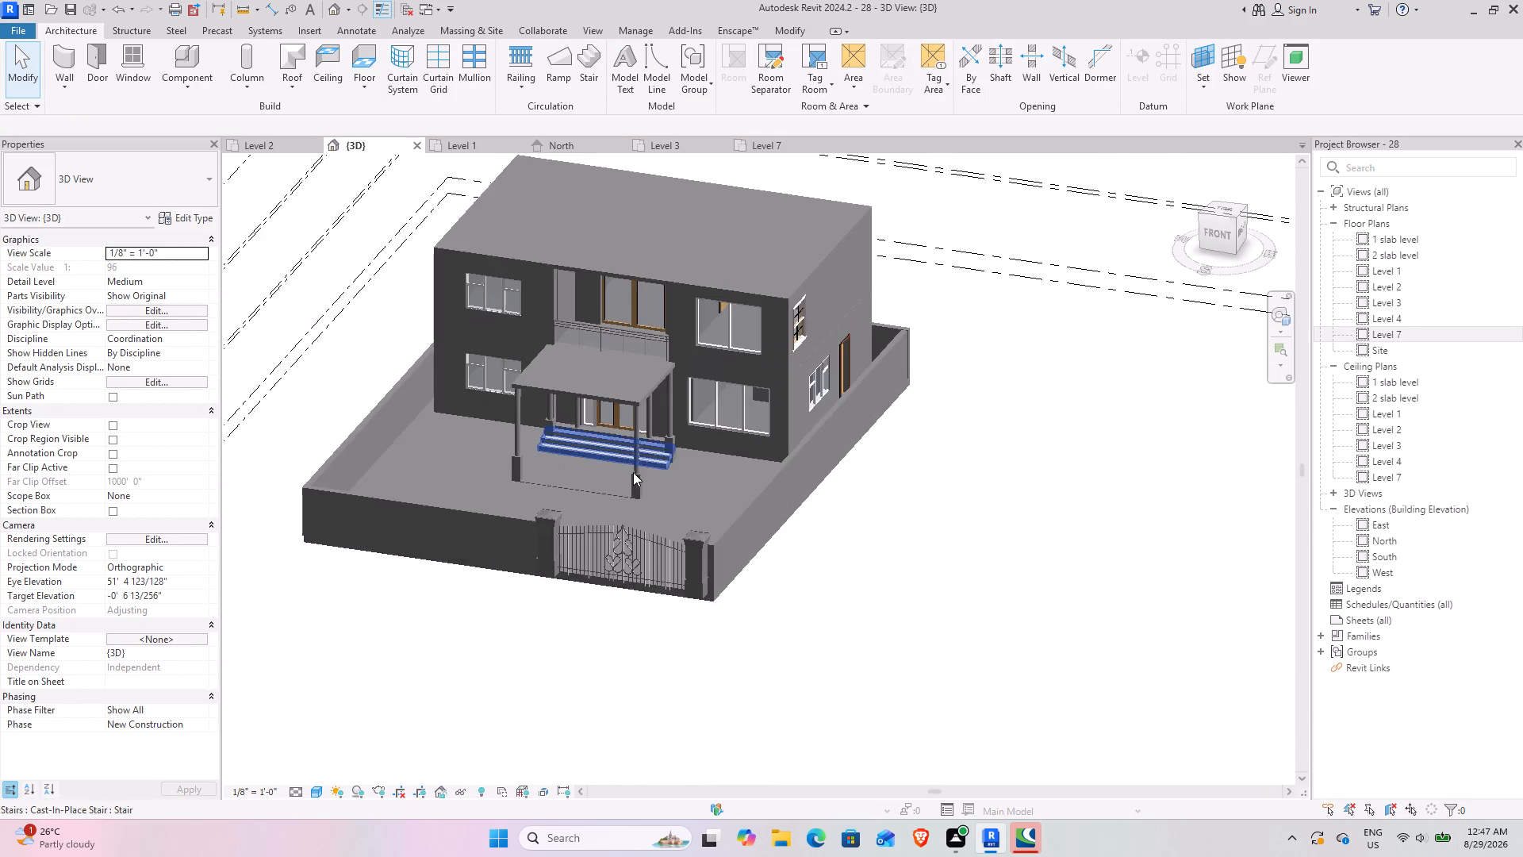
{"action": "scroll", "coordinate": [633, 472], "scroll_direction": "up", "scroll_amount": 6}
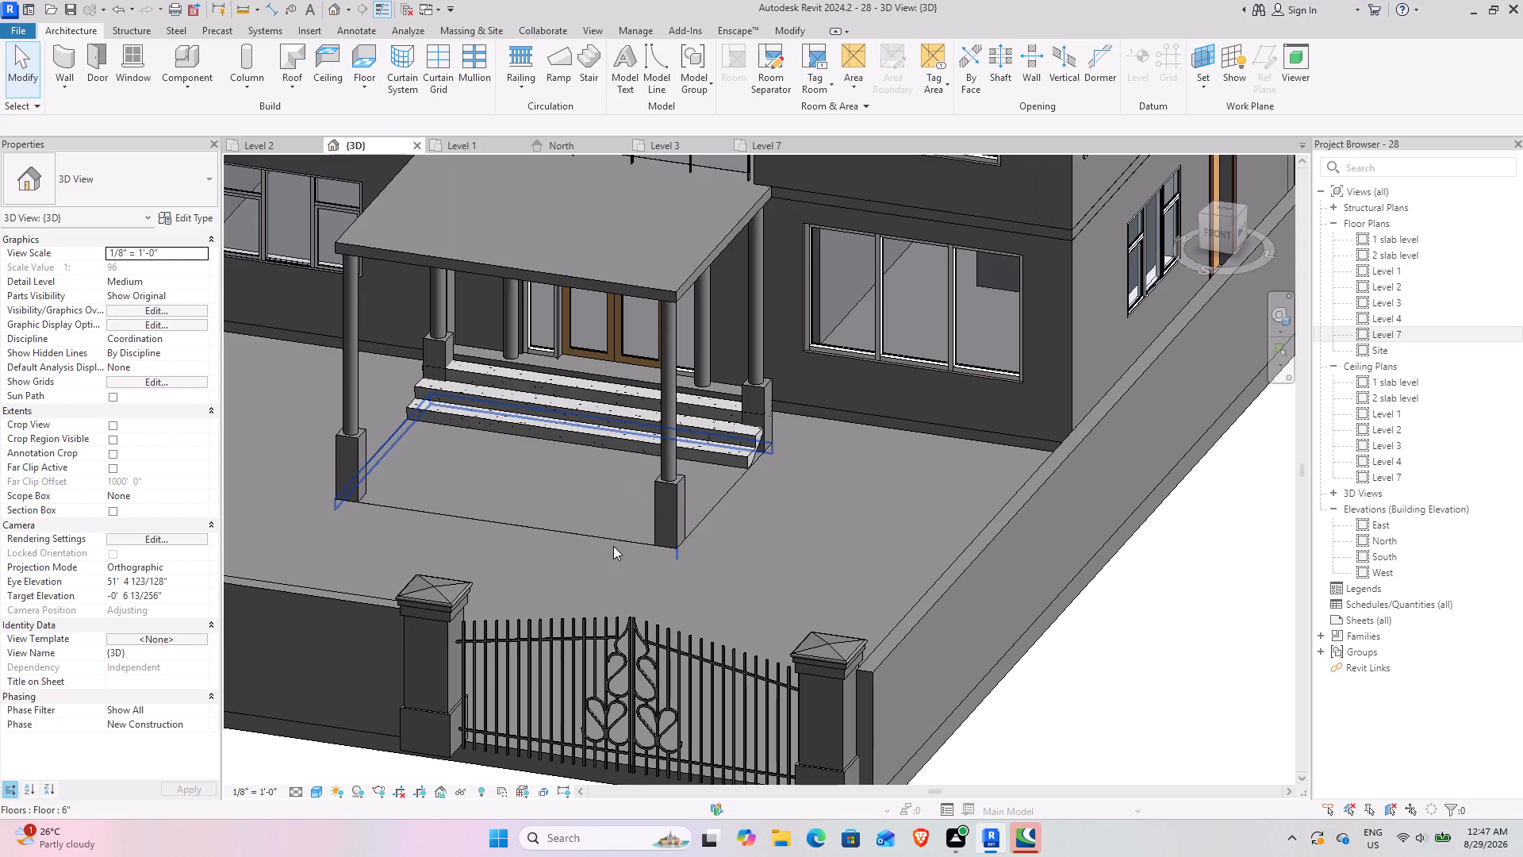
{"action": "scroll", "coordinate": [627, 610], "scroll_direction": "down", "scroll_amount": 4}
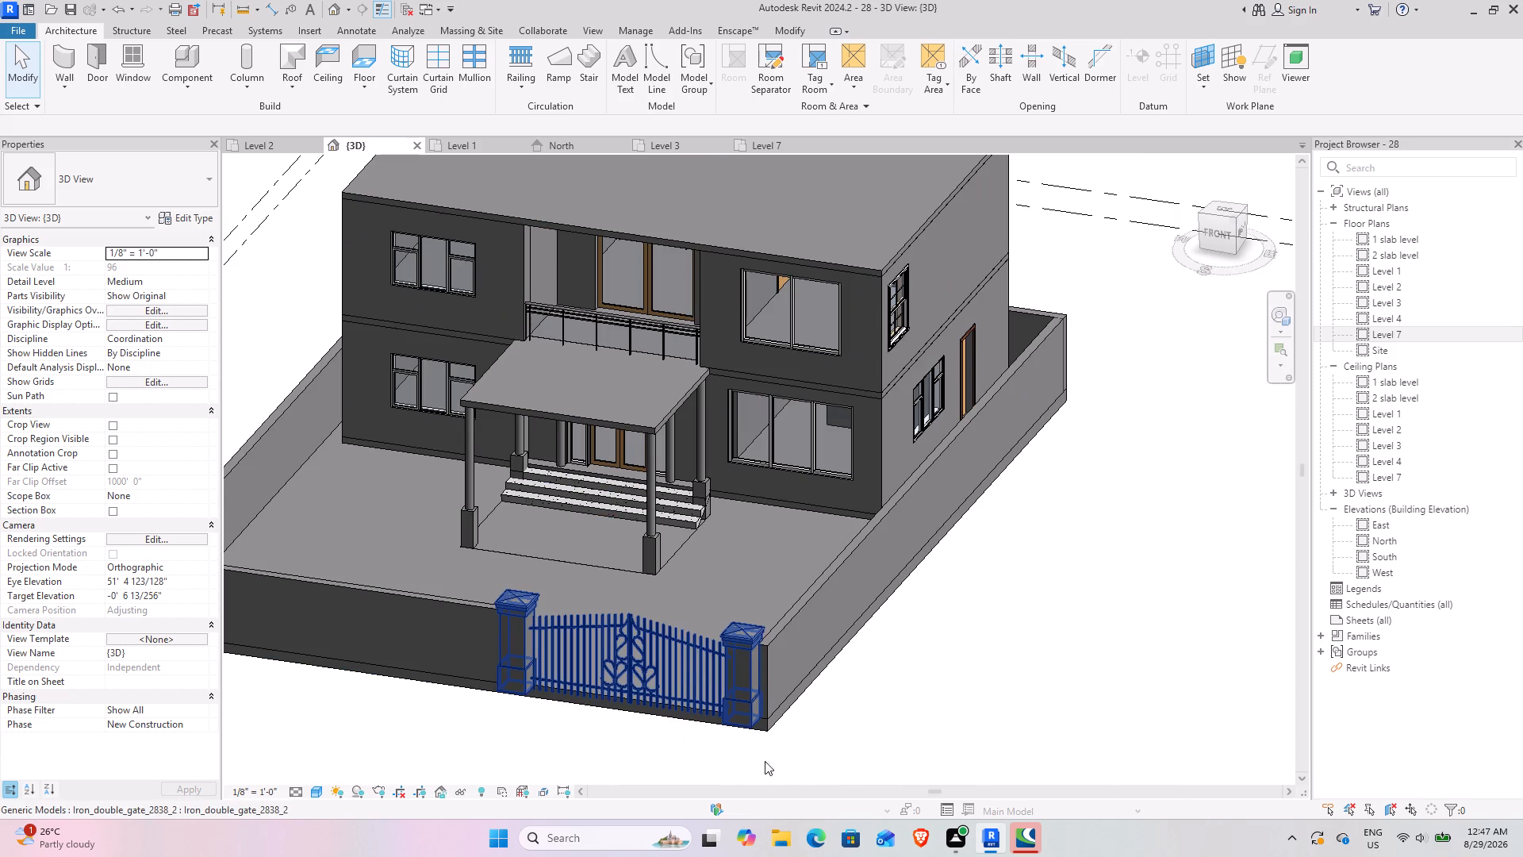
{"action": "middle_click_drag", "start_coordinate": [765, 741], "coordinate": [891, 575]}
{"action": "scroll", "coordinate": [838, 561], "scroll_direction": "up", "scroll_amount": 6}
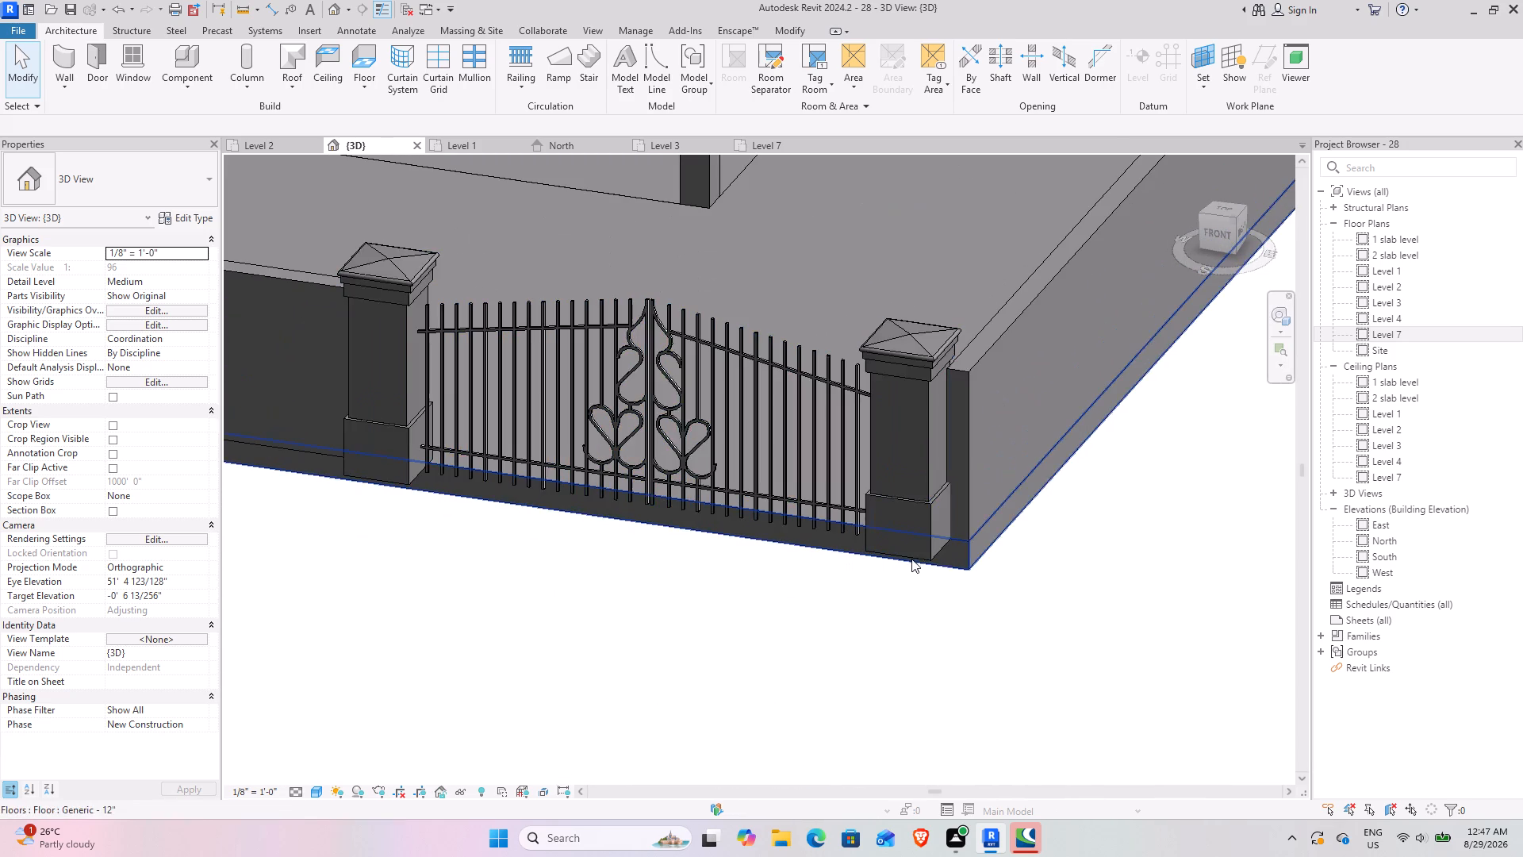
On the Level 7 plan, nudge the iron double gate inward to centre its pillars on the front compound wall, about 33' 11 1/2" from the villa.
{"action": "left_click", "coordinate": [916, 550]}
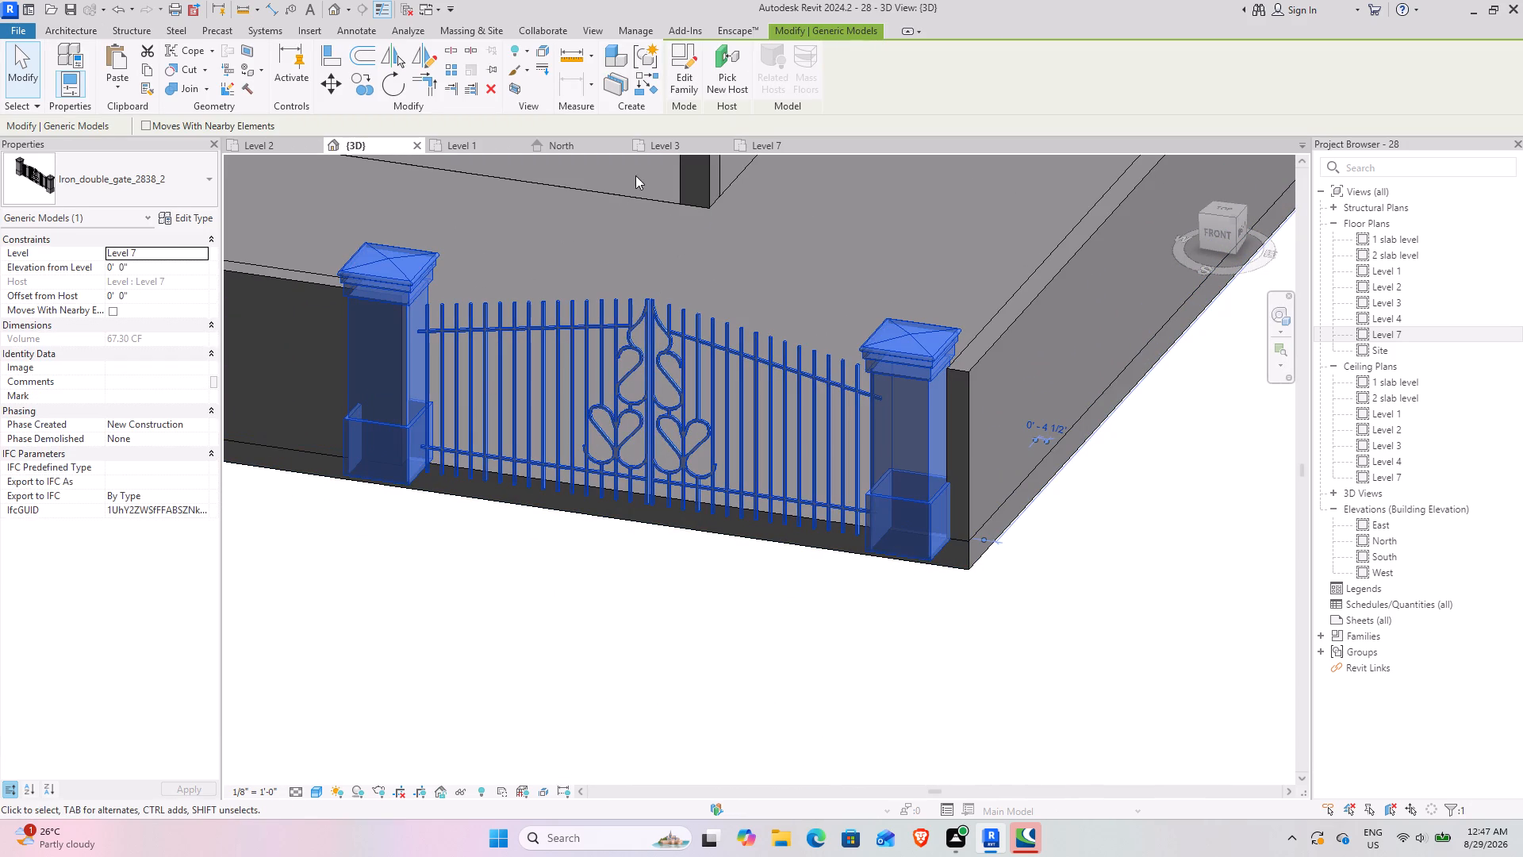
{"action": "left_click", "coordinate": [756, 144]}
{"action": "scroll", "coordinate": [827, 564], "scroll_direction": "down", "scroll_amount": 4}
{"action": "middle_click_drag", "start_coordinate": [1022, 622], "coordinate": [581, 337]}
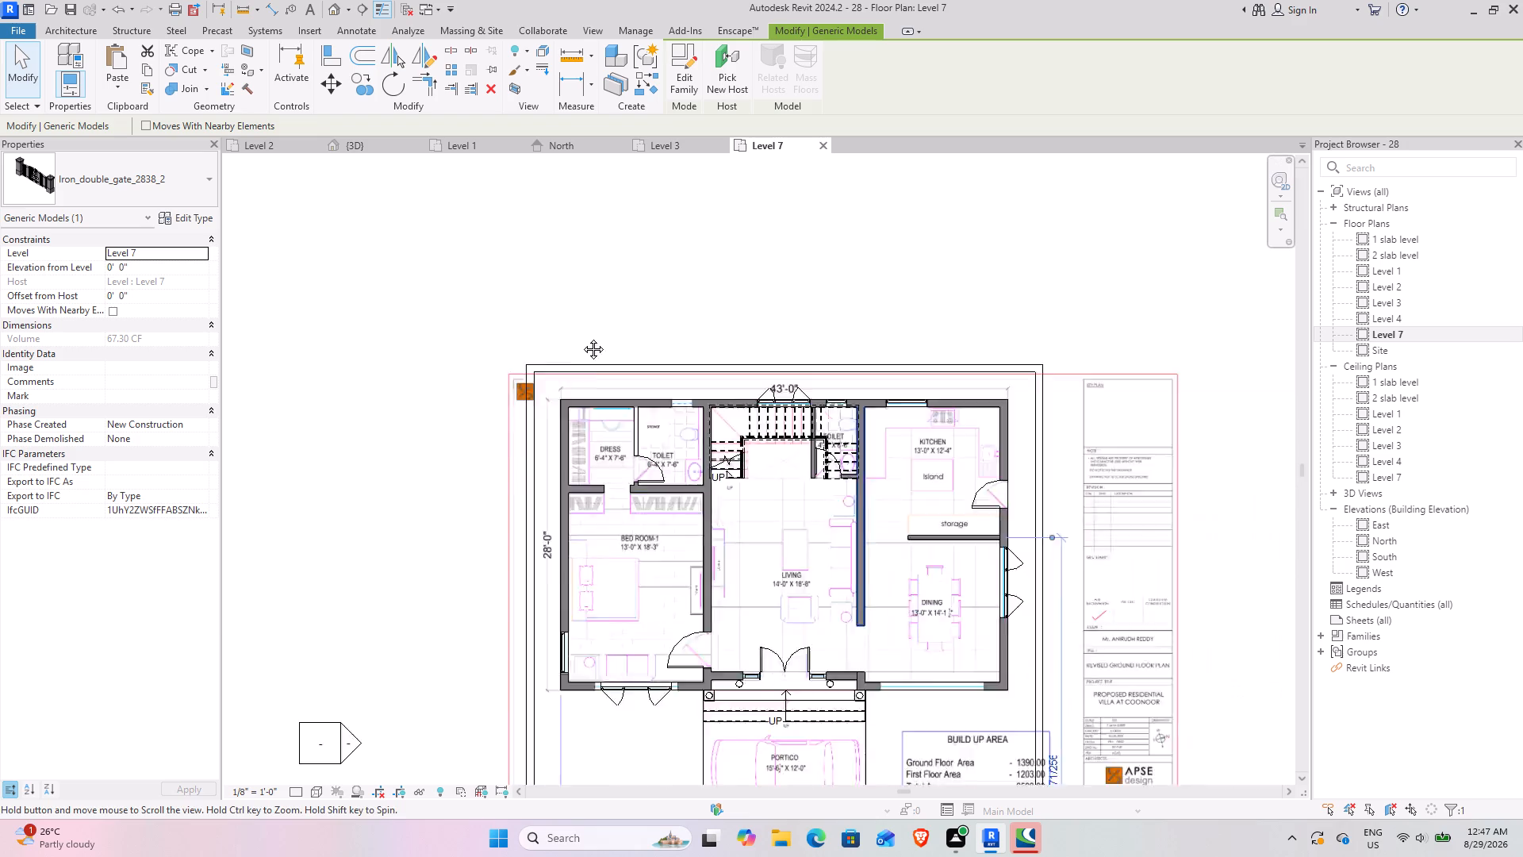
{"action": "middle_click_drag", "start_coordinate": [581, 337], "coordinate": [566, 329]}
{"action": "middle_click_drag", "start_coordinate": [600, 699], "coordinate": [626, 503]}
{"action": "scroll", "coordinate": [686, 678], "scroll_direction": "up", "scroll_amount": 6}
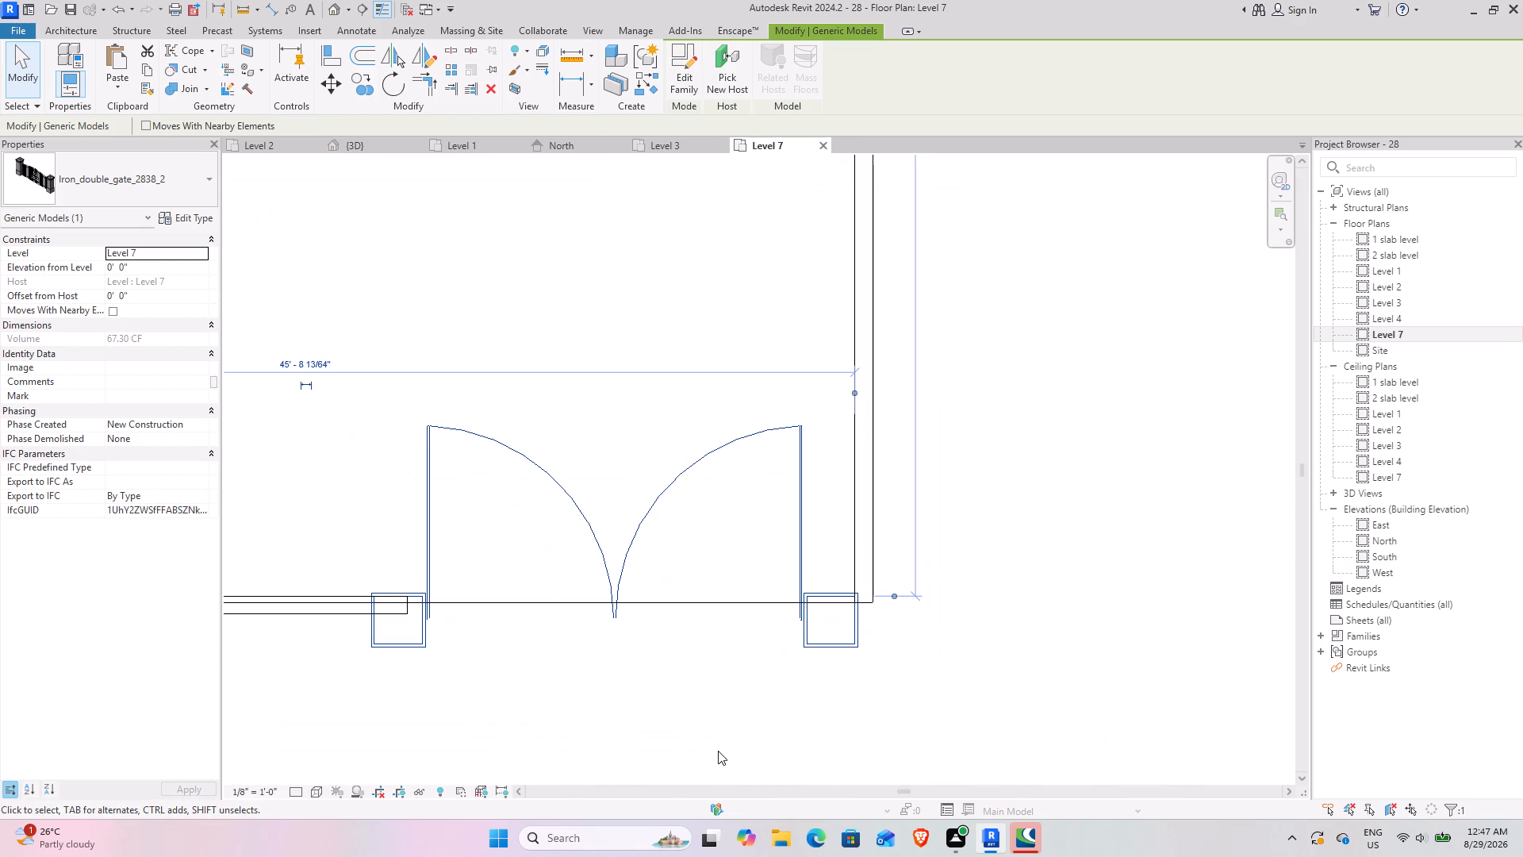
{"action": "key", "text": "Up"}
{"action": "key", "text": "Up"}
{"action": "key", "text": "Up"}
{"action": "key", "text": "Up"}
{"action": "key", "text": "Up"}
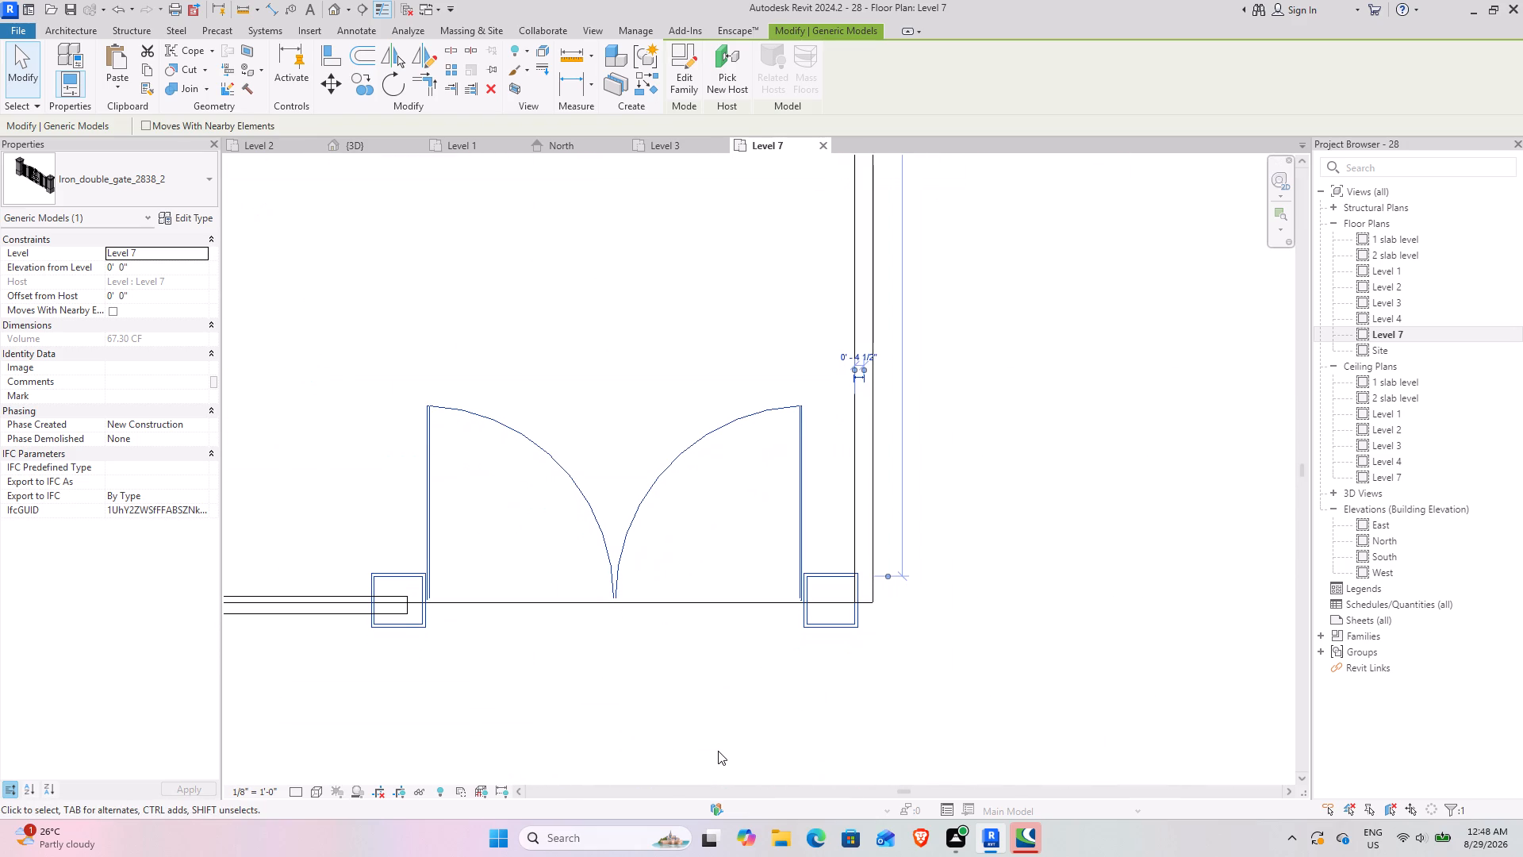
{"action": "key", "text": "Up"}
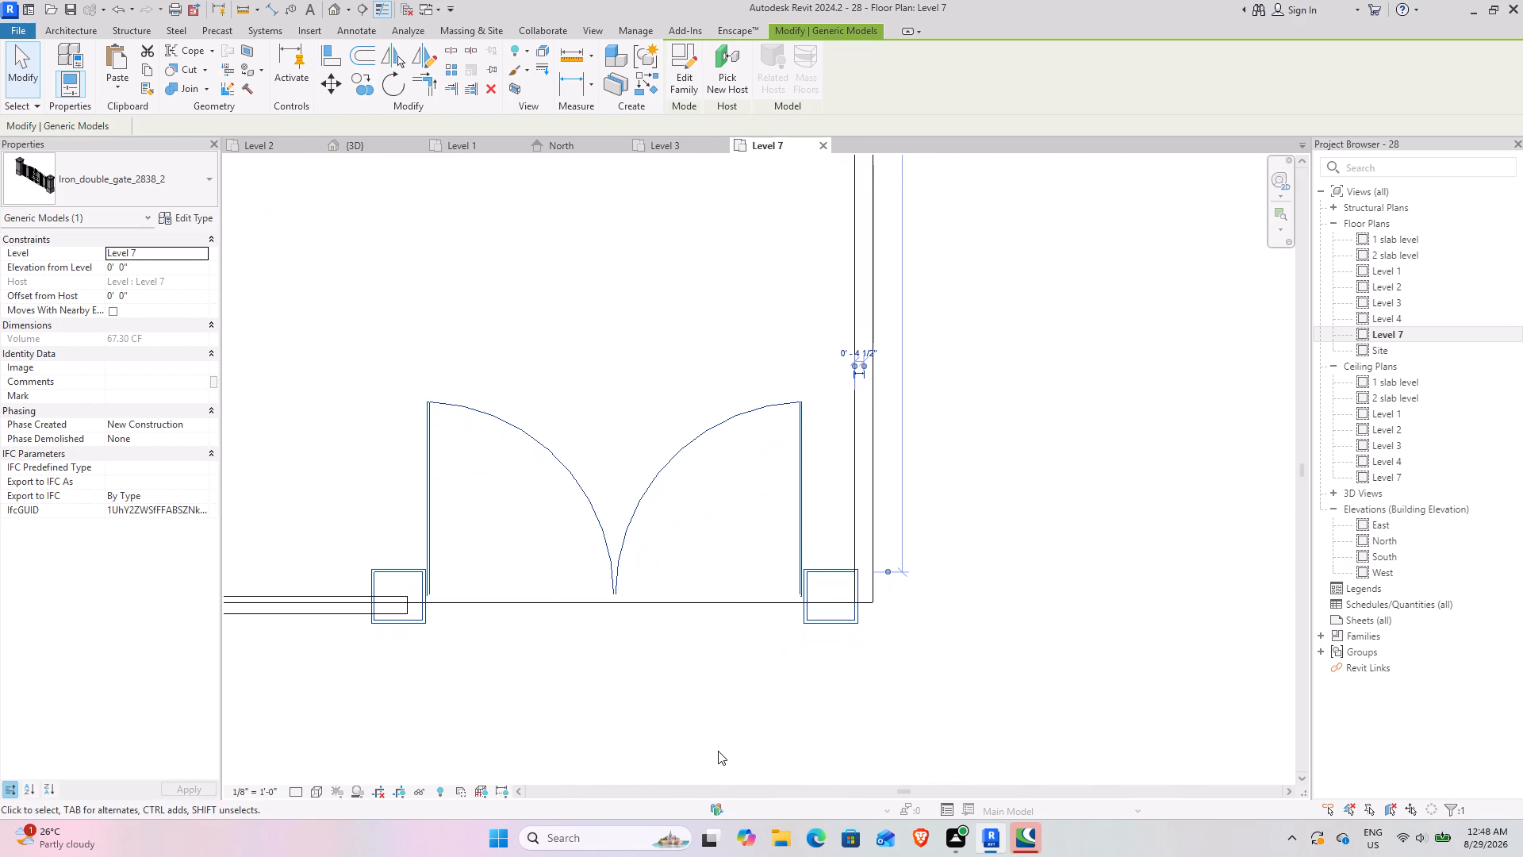
{"action": "key", "text": "Down"}
{"action": "key", "text": "Down"}
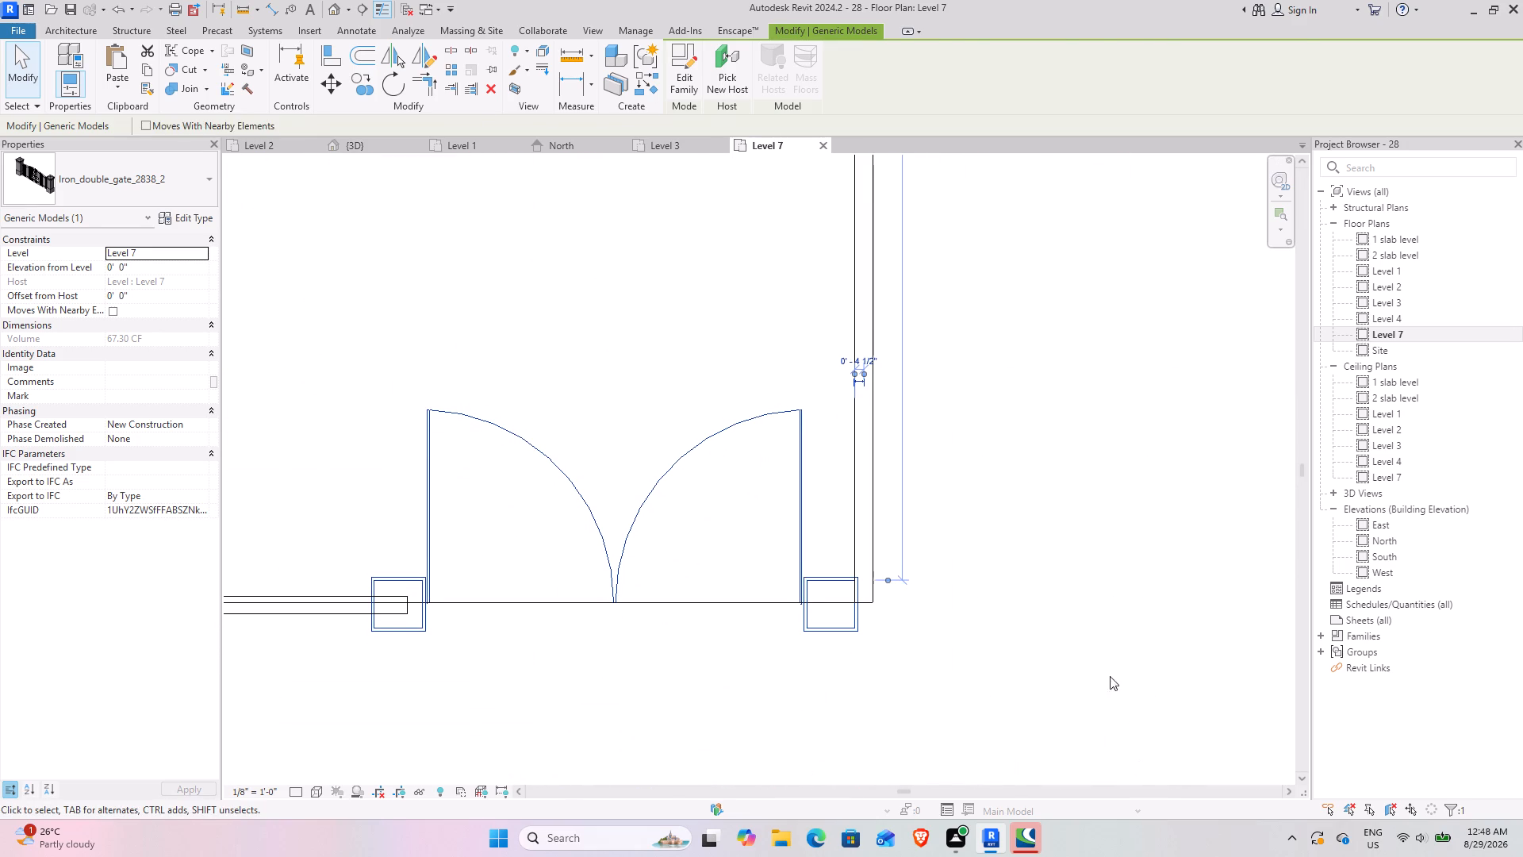
{"action": "left_click", "coordinate": [1095, 646]}
Examine the gate's alignment with the front compound wall and floor edge on the plan and in 3D.
{"action": "scroll", "coordinate": [698, 330], "scroll_direction": "down", "scroll_amount": 4}
{"action": "middle_click_drag", "start_coordinate": [721, 332], "coordinate": [1111, 329]}
{"action": "scroll", "coordinate": [707, 332], "scroll_direction": "down", "scroll_amount": 4}
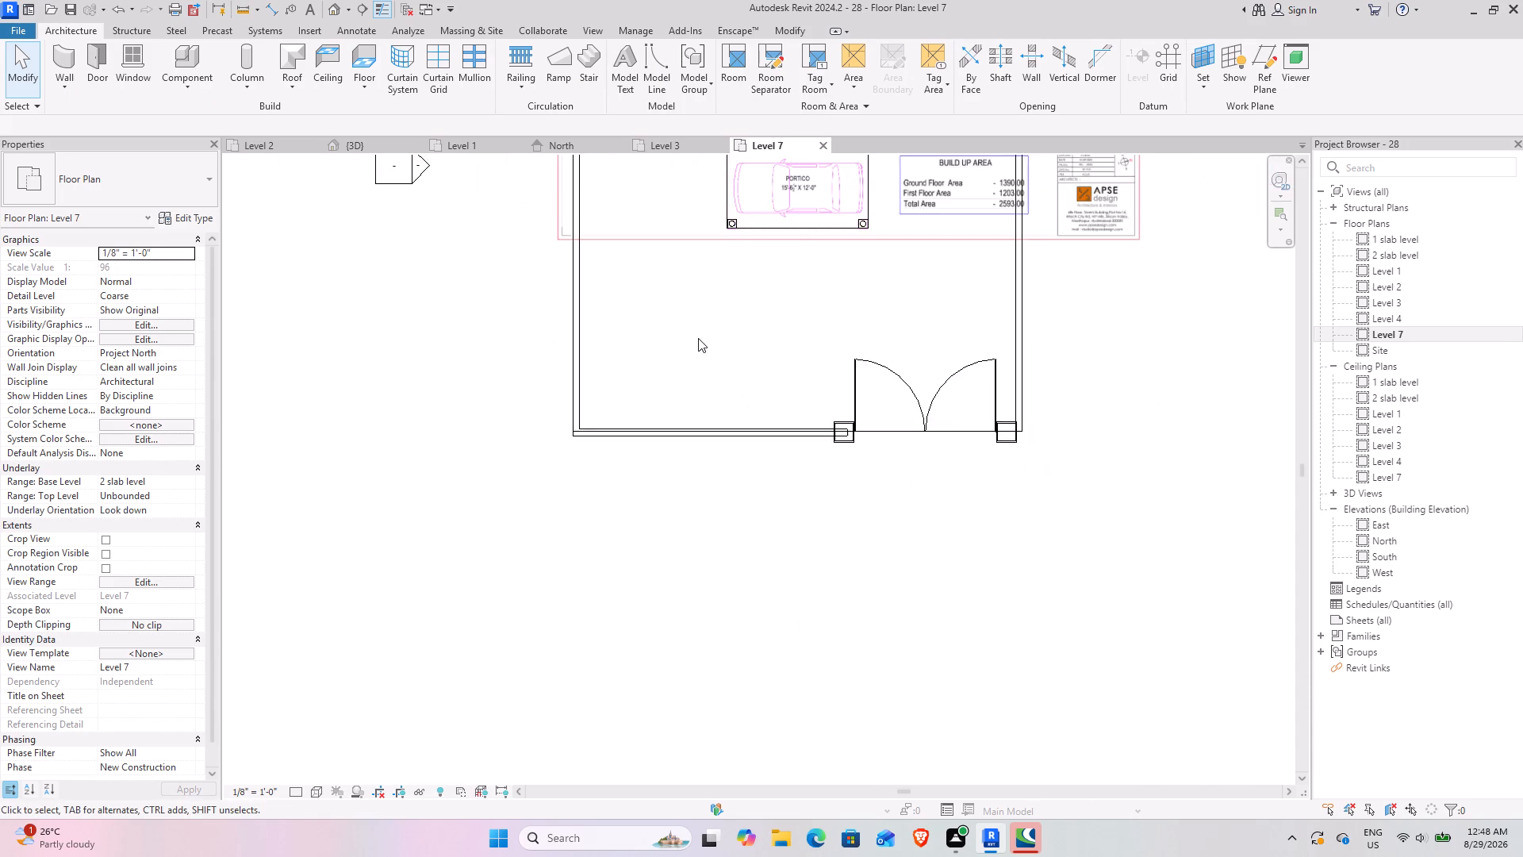
{"action": "middle_click_drag", "start_coordinate": [696, 344], "coordinate": [659, 466]}
{"action": "left_click", "coordinate": [351, 149]}
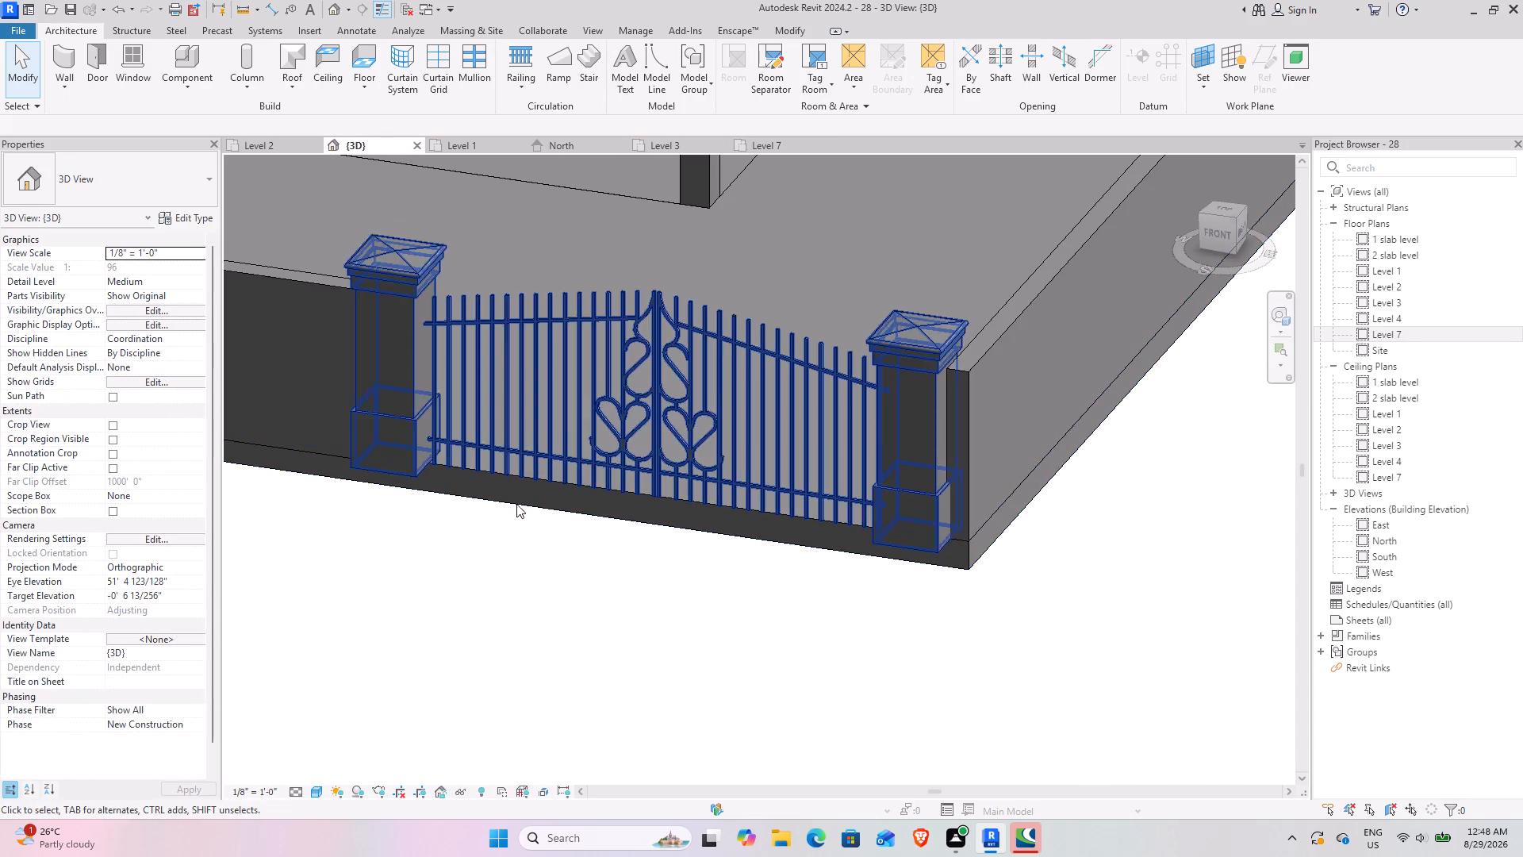
{"action": "scroll", "coordinate": [685, 493], "scroll_direction": "down", "scroll_amount": 4}
{"action": "middle_click_drag", "start_coordinate": [660, 482], "coordinate": [693, 567]}
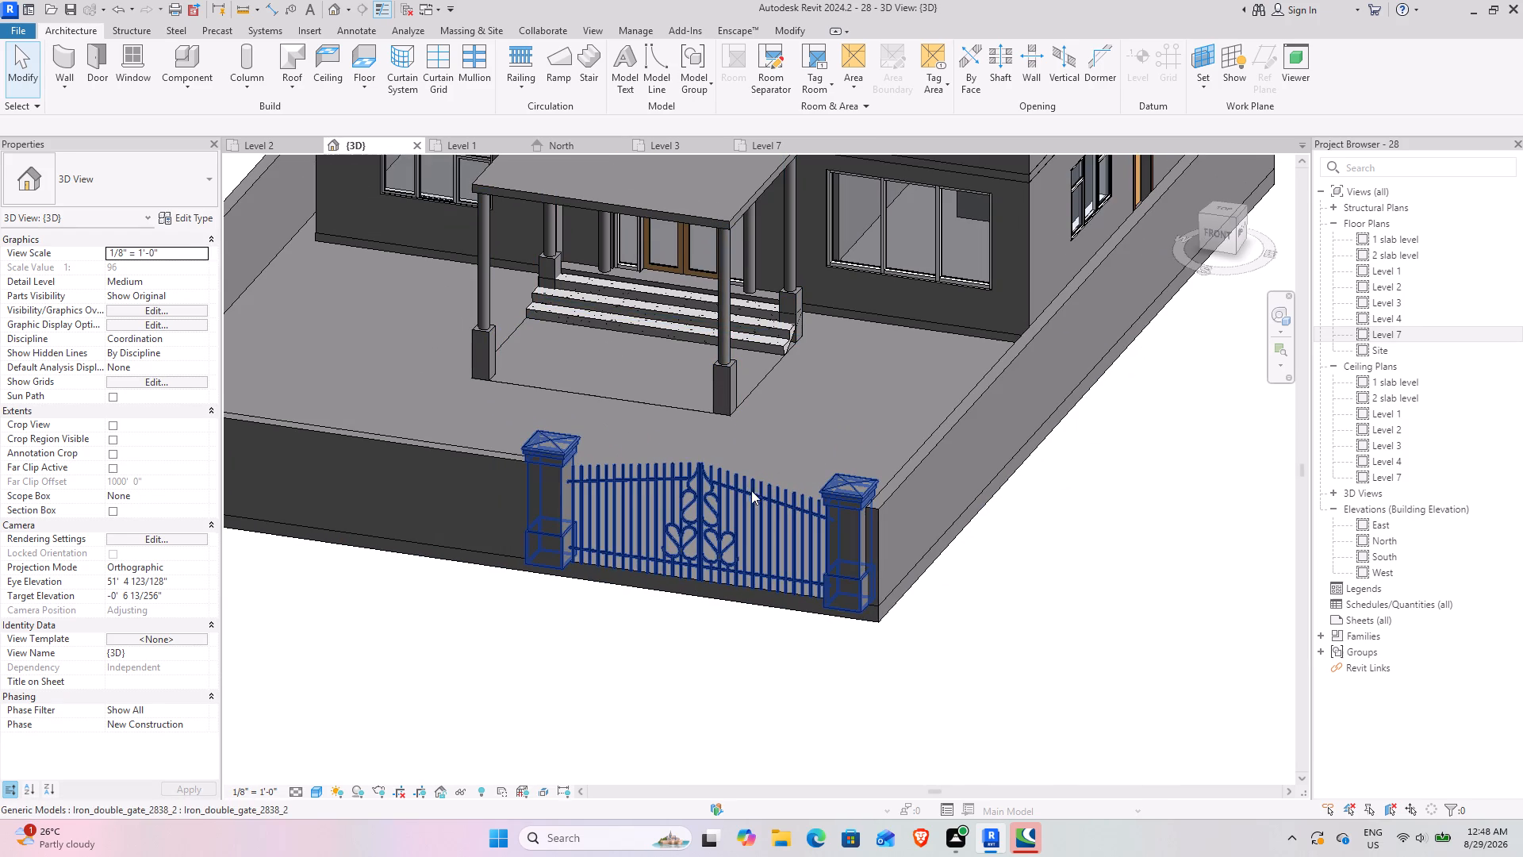
{"action": "scroll", "coordinate": [758, 490], "scroll_direction": "down", "scroll_amount": 2}
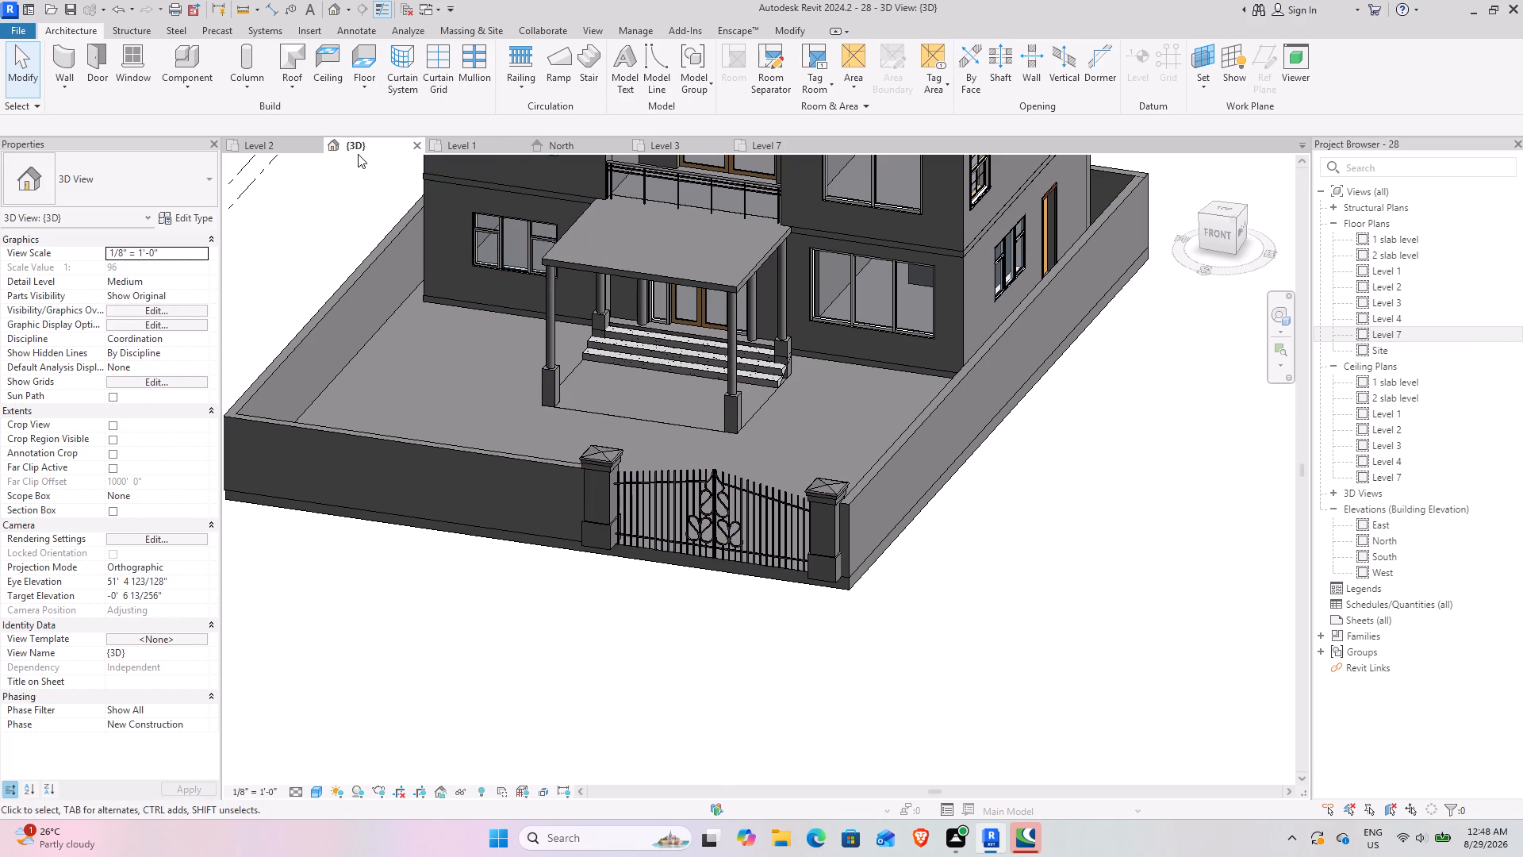
From the Level 7 plan, open the iron double gate's family for editing.
{"action": "left_click", "coordinate": [767, 146]}
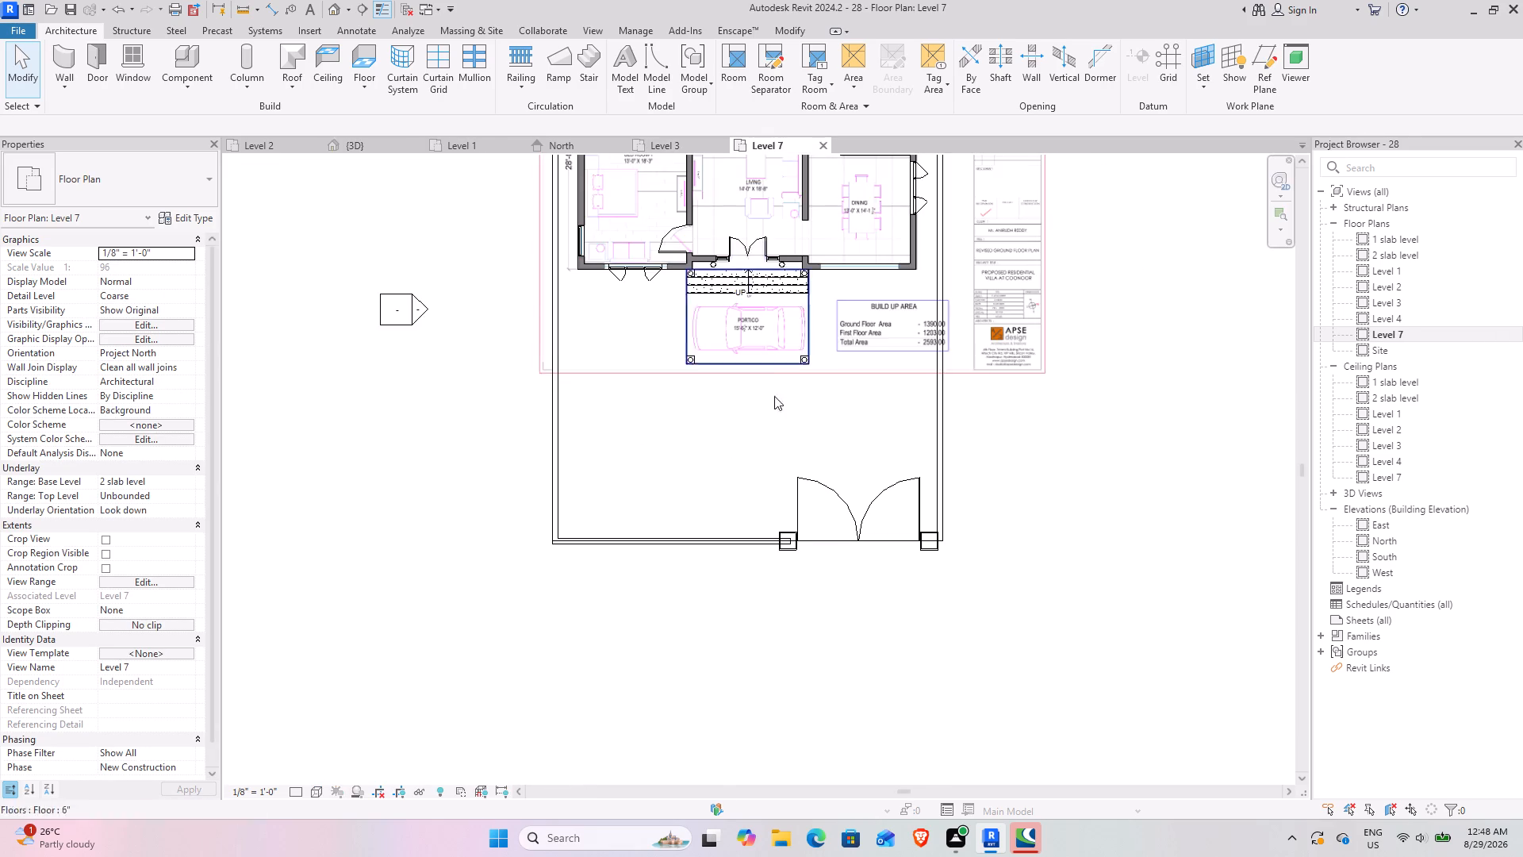
{"action": "scroll", "coordinate": [814, 379], "scroll_direction": "up", "scroll_amount": 3}
{"action": "middle_click_drag", "start_coordinate": [916, 440], "coordinate": [790, 413]}
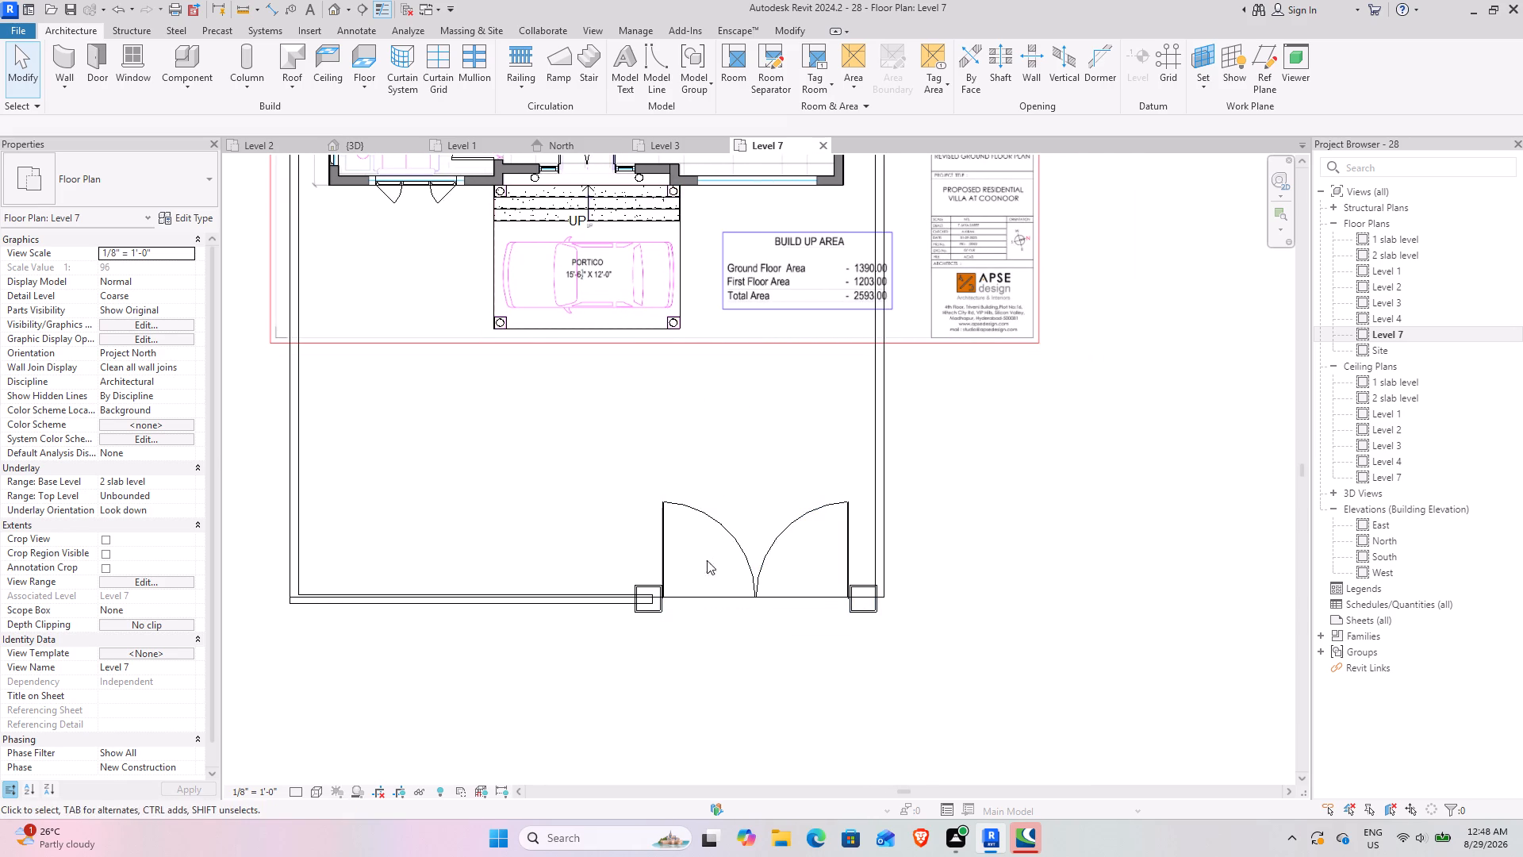
{"action": "left_click", "coordinate": [731, 548]}
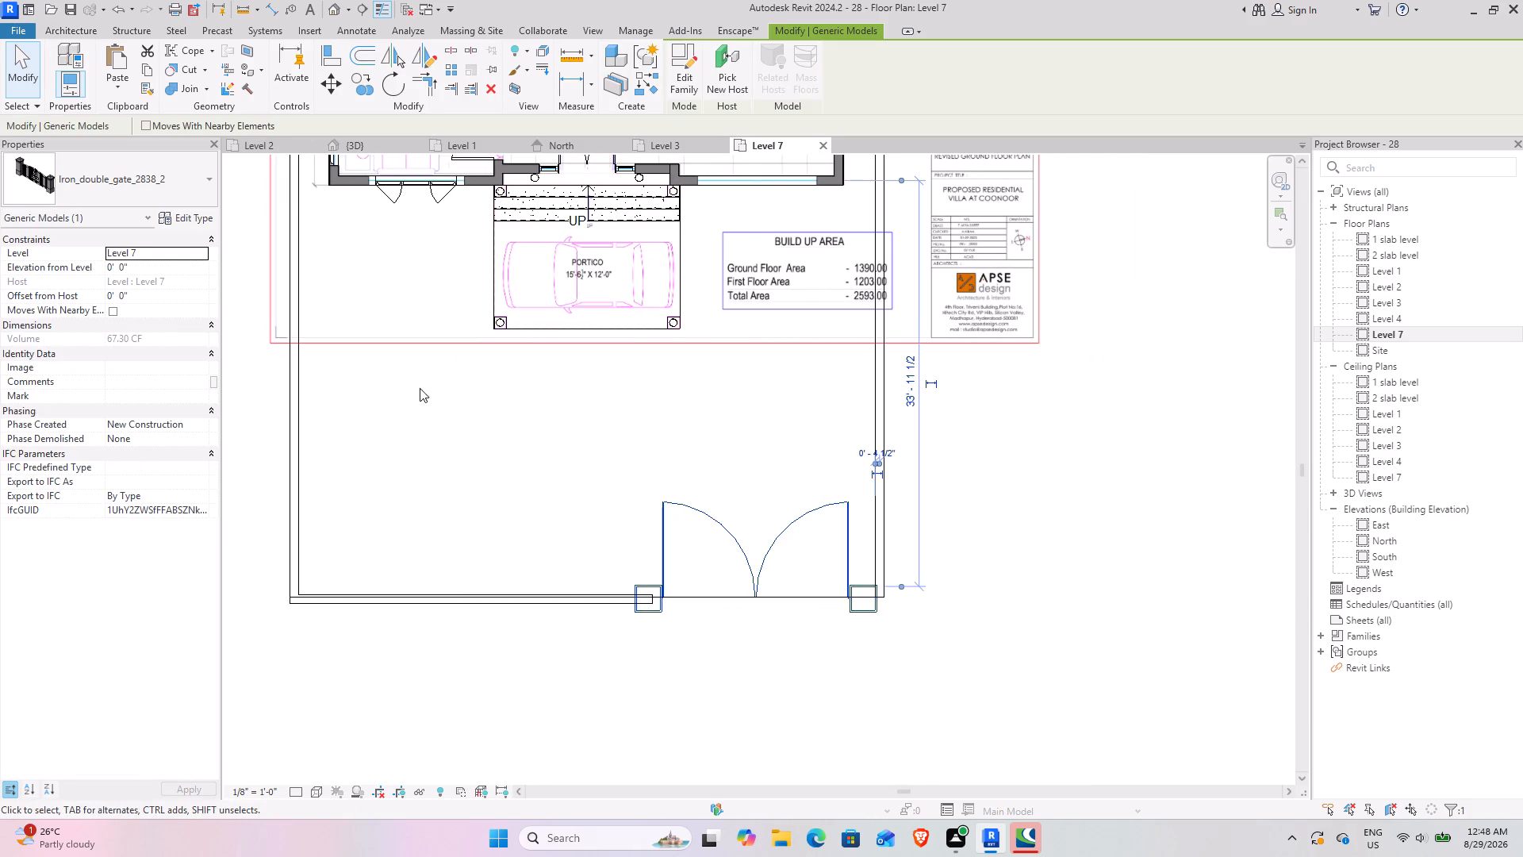
{"action": "left_click", "coordinate": [677, 71]}
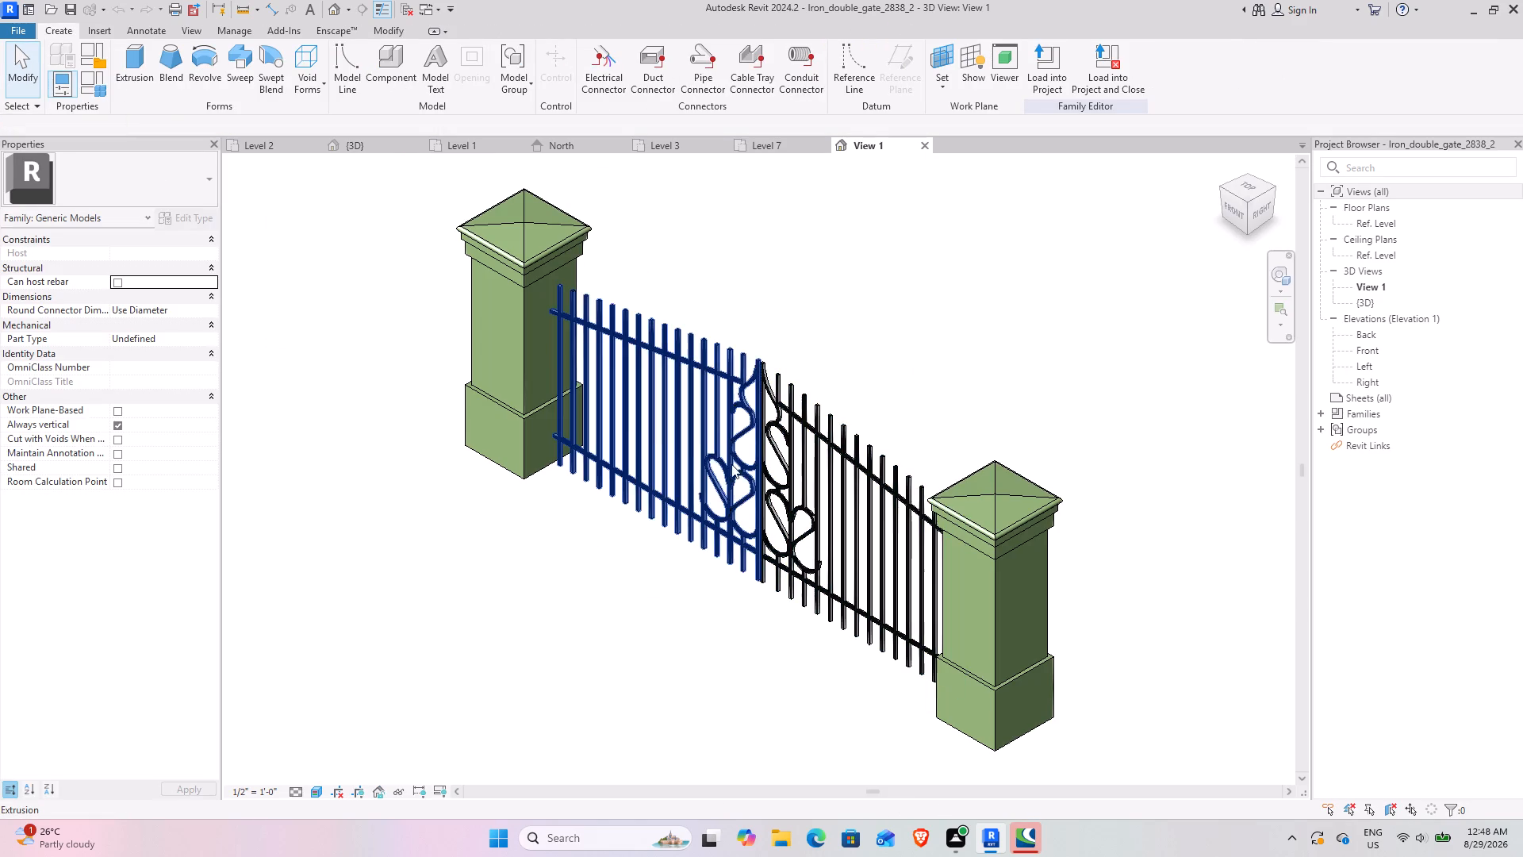
Examine the gate leaves and pillar in the gate family's 3D view, and close the family without saving.
{"action": "left_click", "coordinate": [664, 394]}
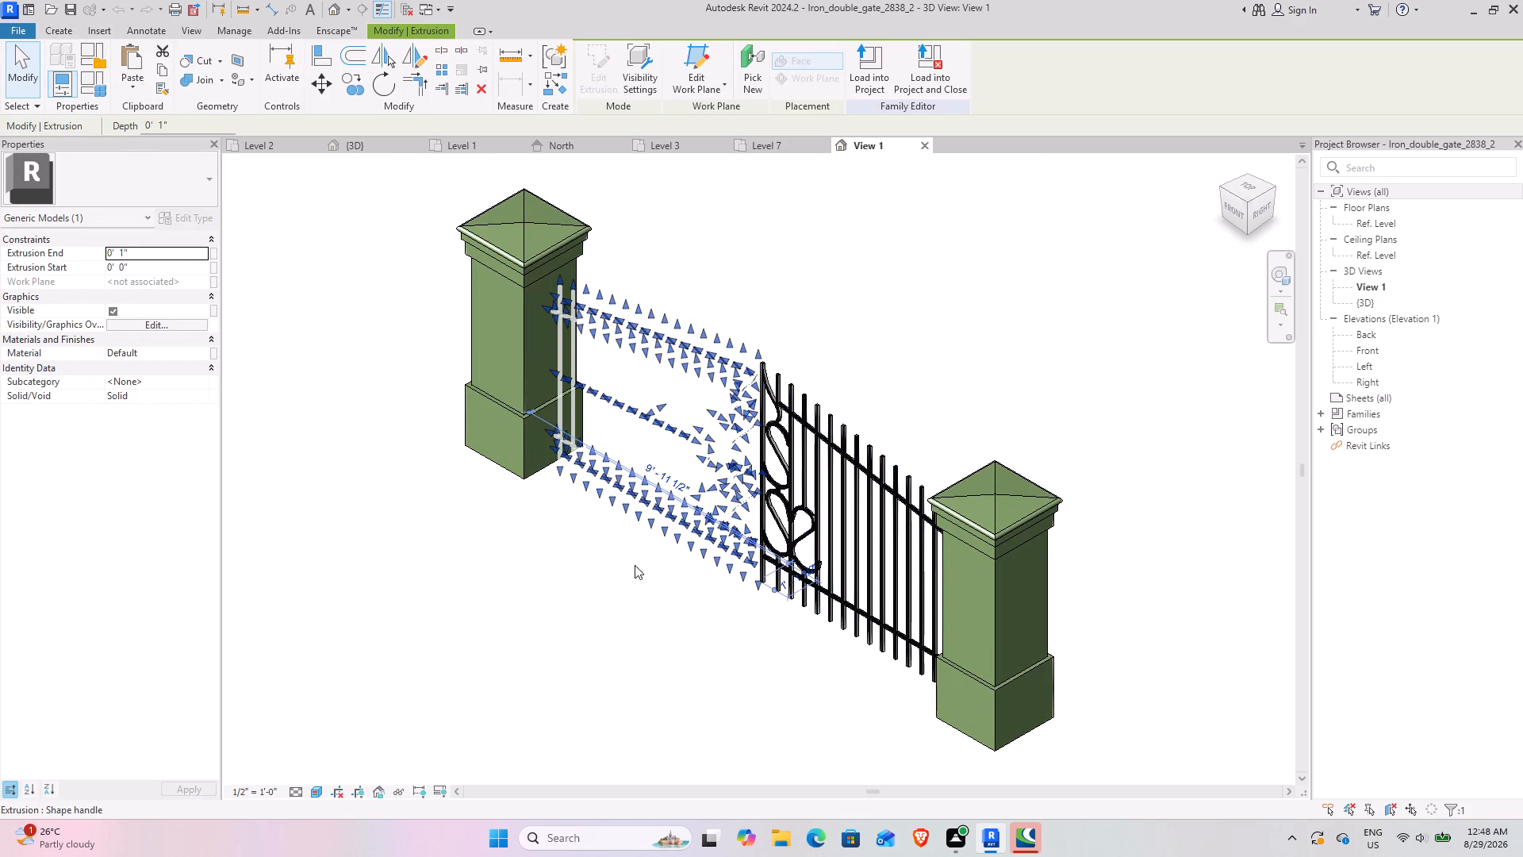
{"action": "left_click", "coordinate": [555, 631]}
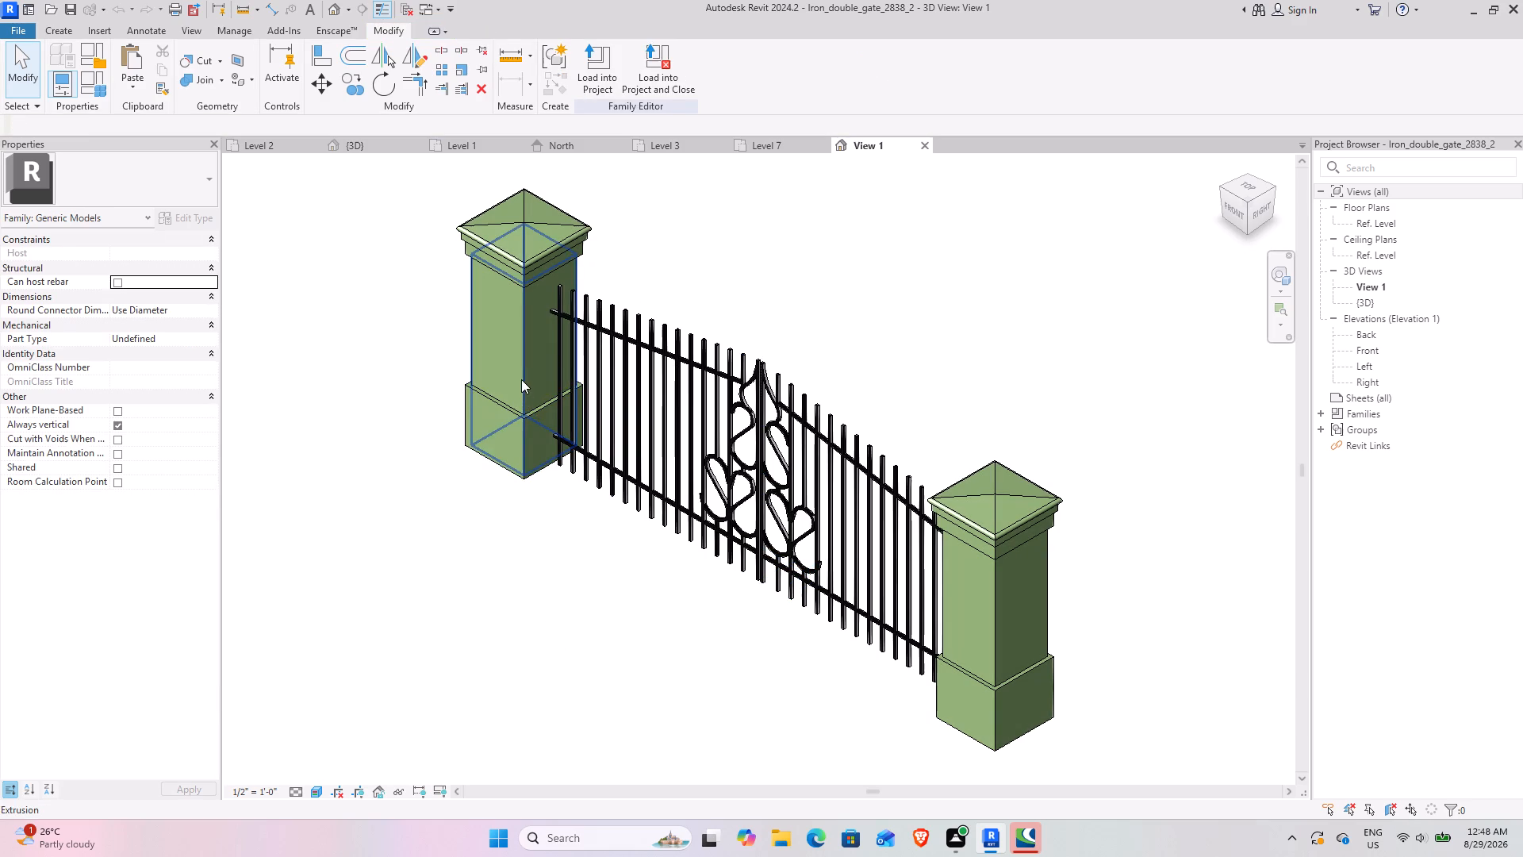
{"action": "left_click", "coordinate": [521, 379]}
{"action": "left_click", "coordinate": [568, 589]}
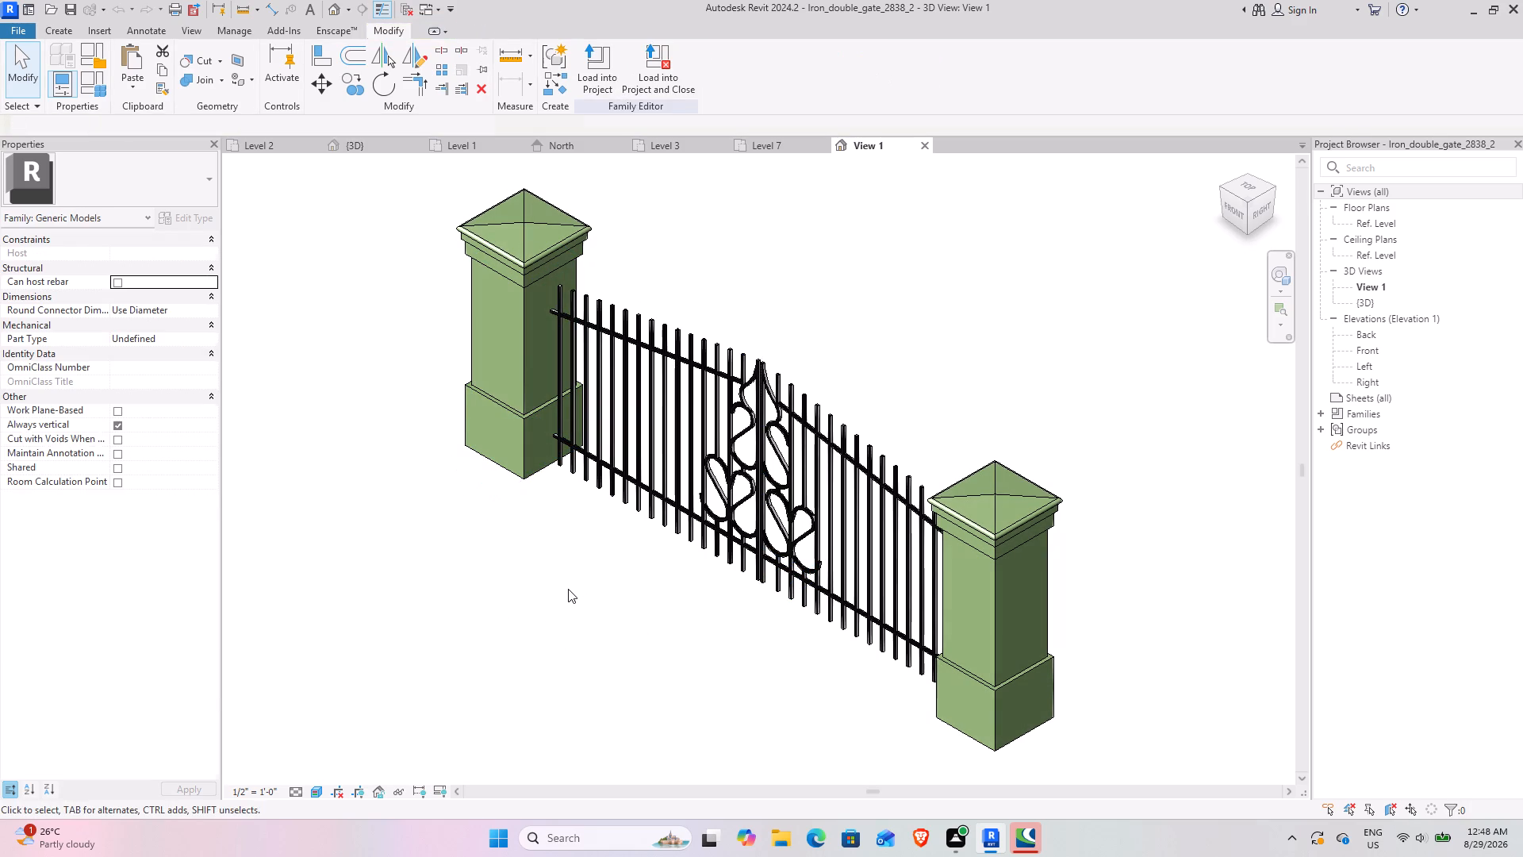
{"action": "left_click", "coordinate": [785, 501]}
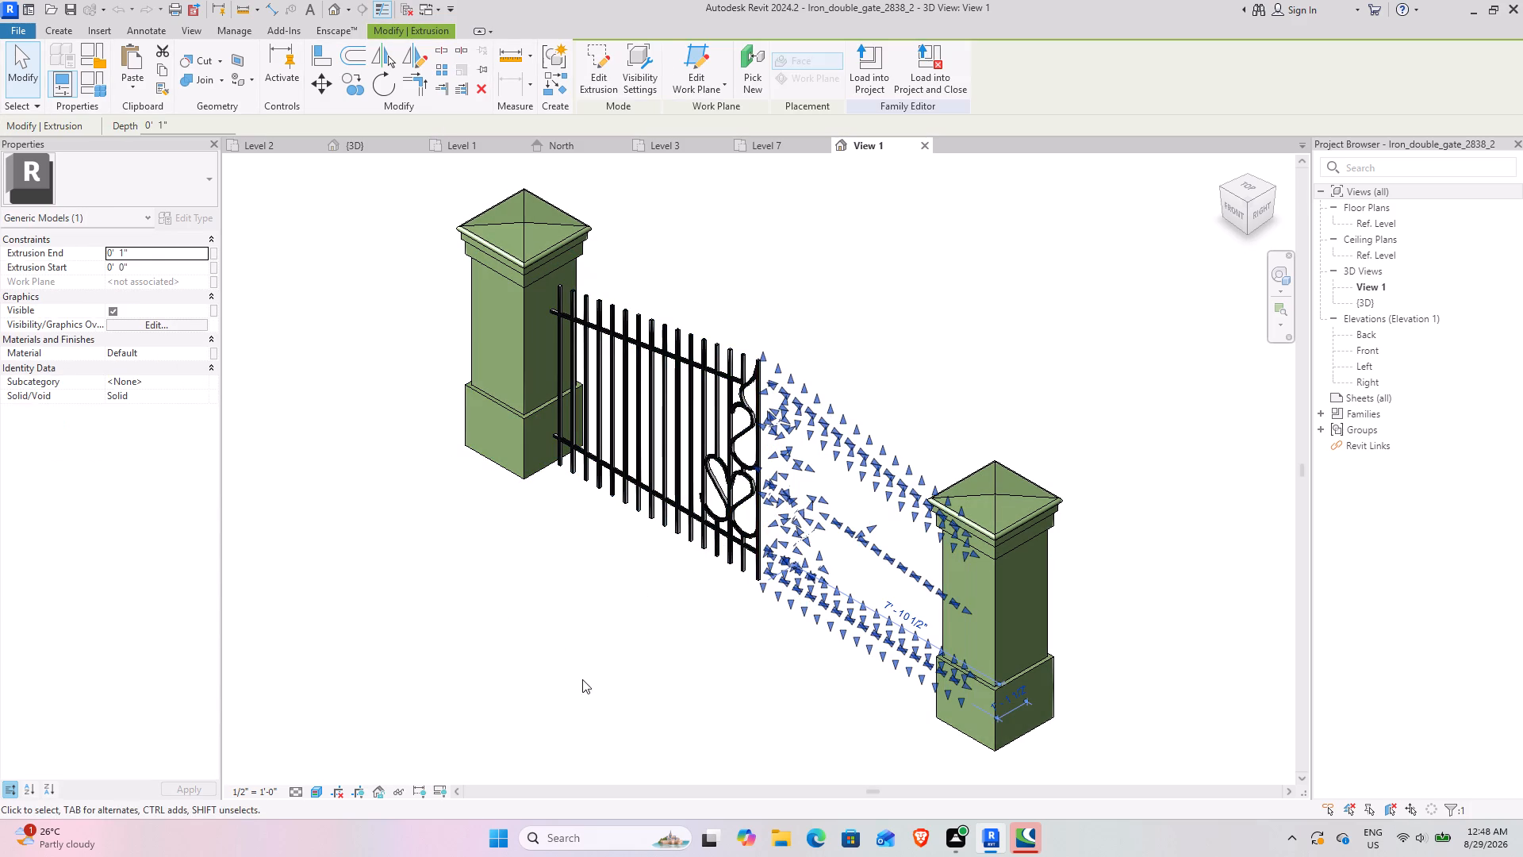
{"action": "left_click", "coordinate": [497, 644]}
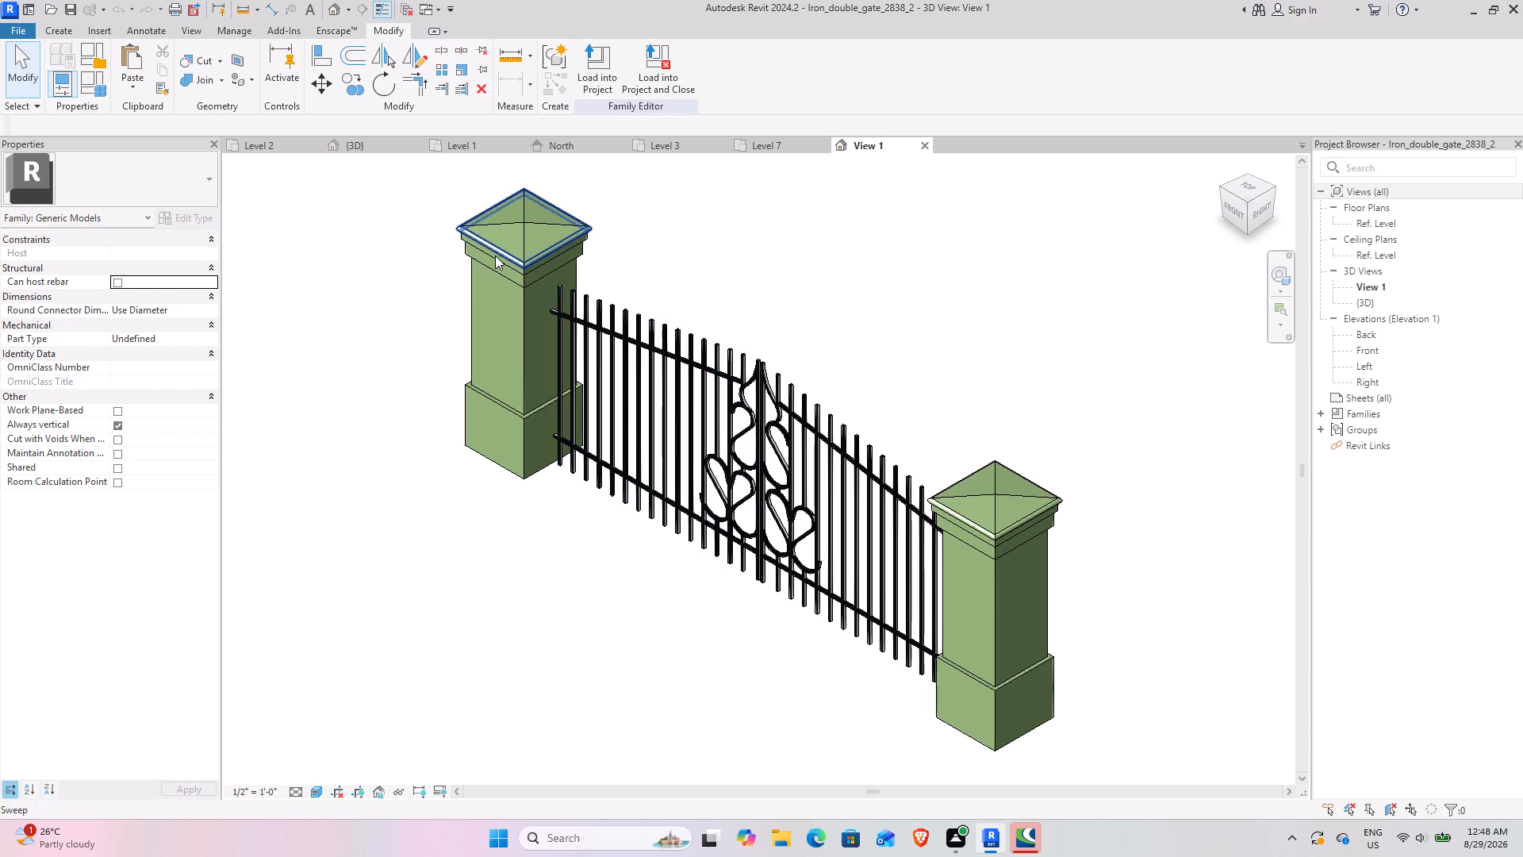
{"action": "left_click", "coordinate": [921, 145]}
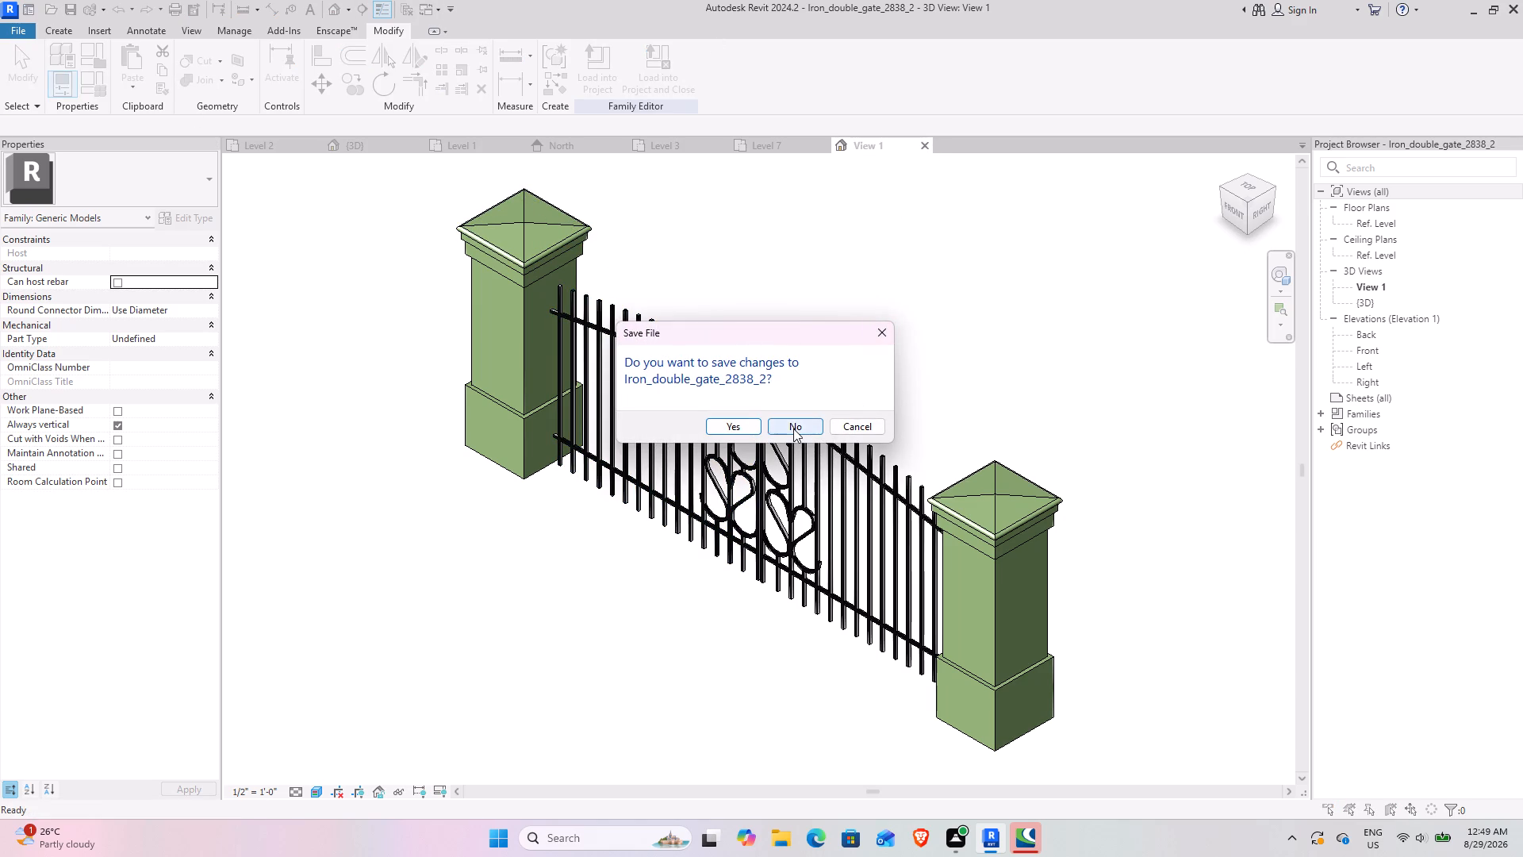
{"action": "left_click", "coordinate": [793, 428]}
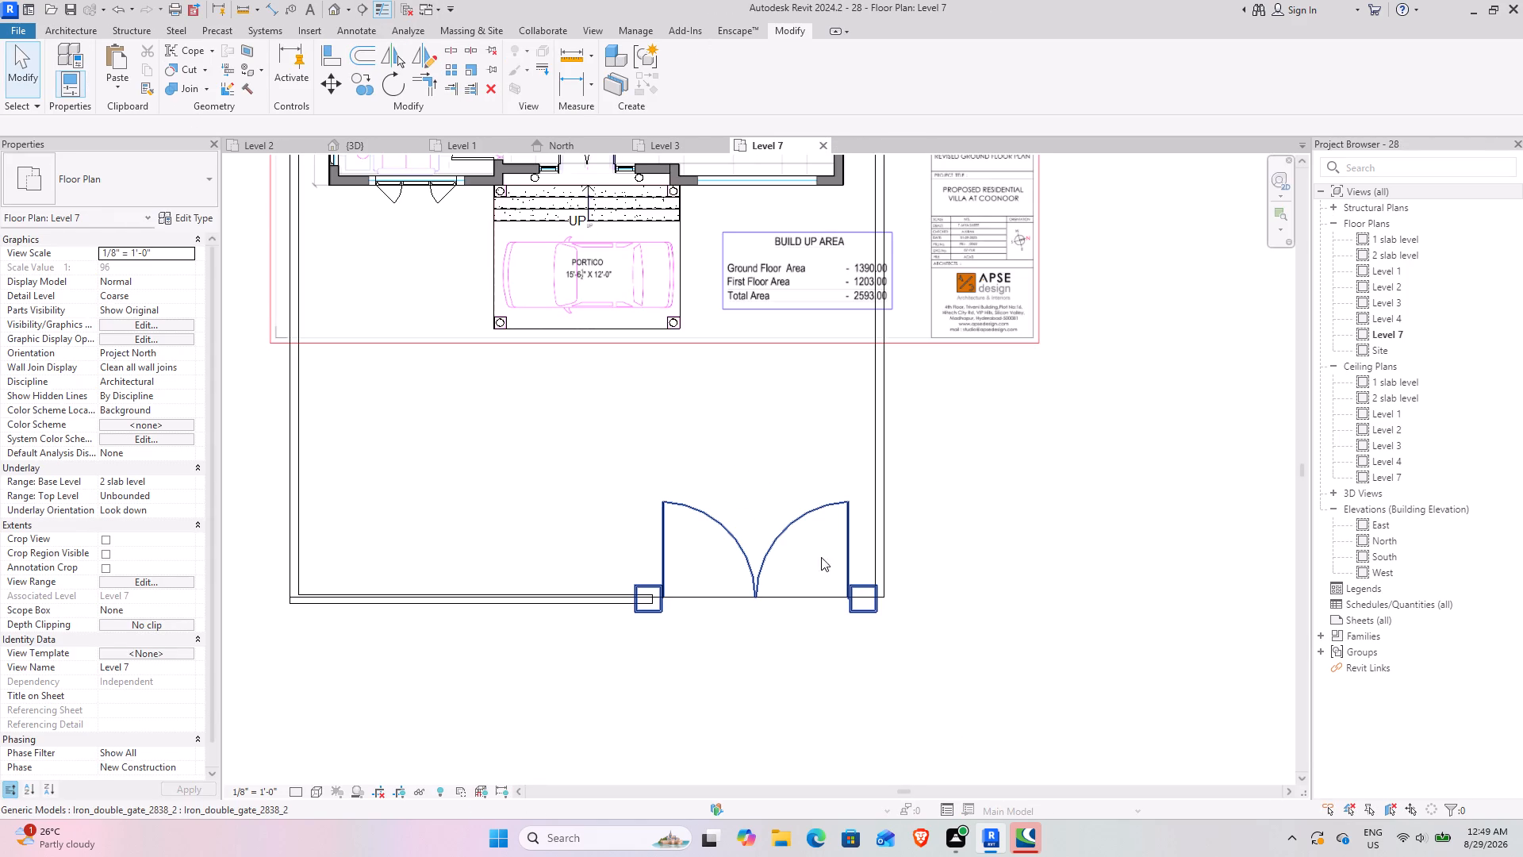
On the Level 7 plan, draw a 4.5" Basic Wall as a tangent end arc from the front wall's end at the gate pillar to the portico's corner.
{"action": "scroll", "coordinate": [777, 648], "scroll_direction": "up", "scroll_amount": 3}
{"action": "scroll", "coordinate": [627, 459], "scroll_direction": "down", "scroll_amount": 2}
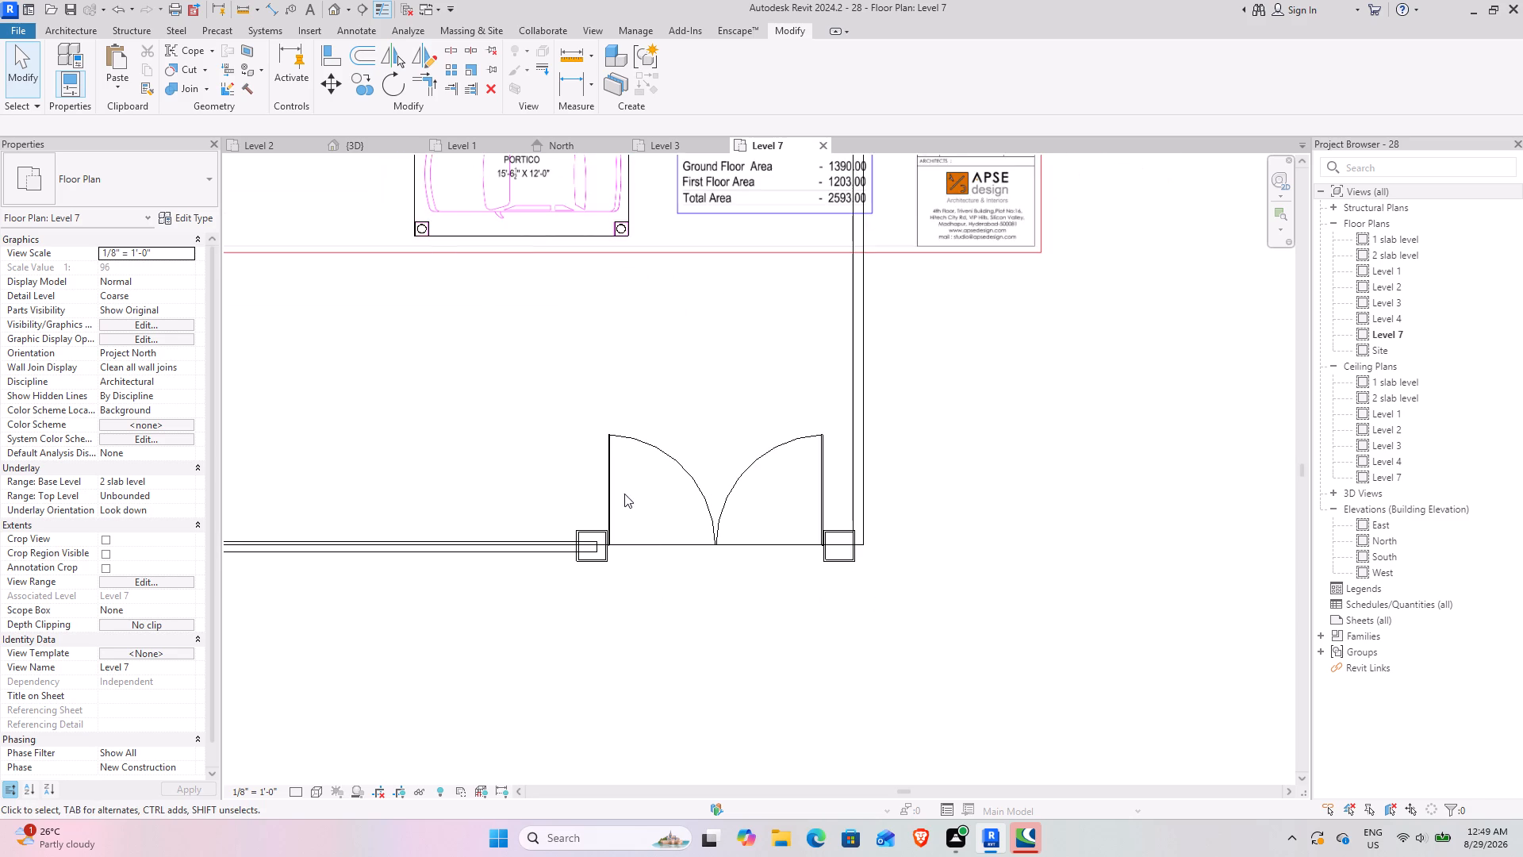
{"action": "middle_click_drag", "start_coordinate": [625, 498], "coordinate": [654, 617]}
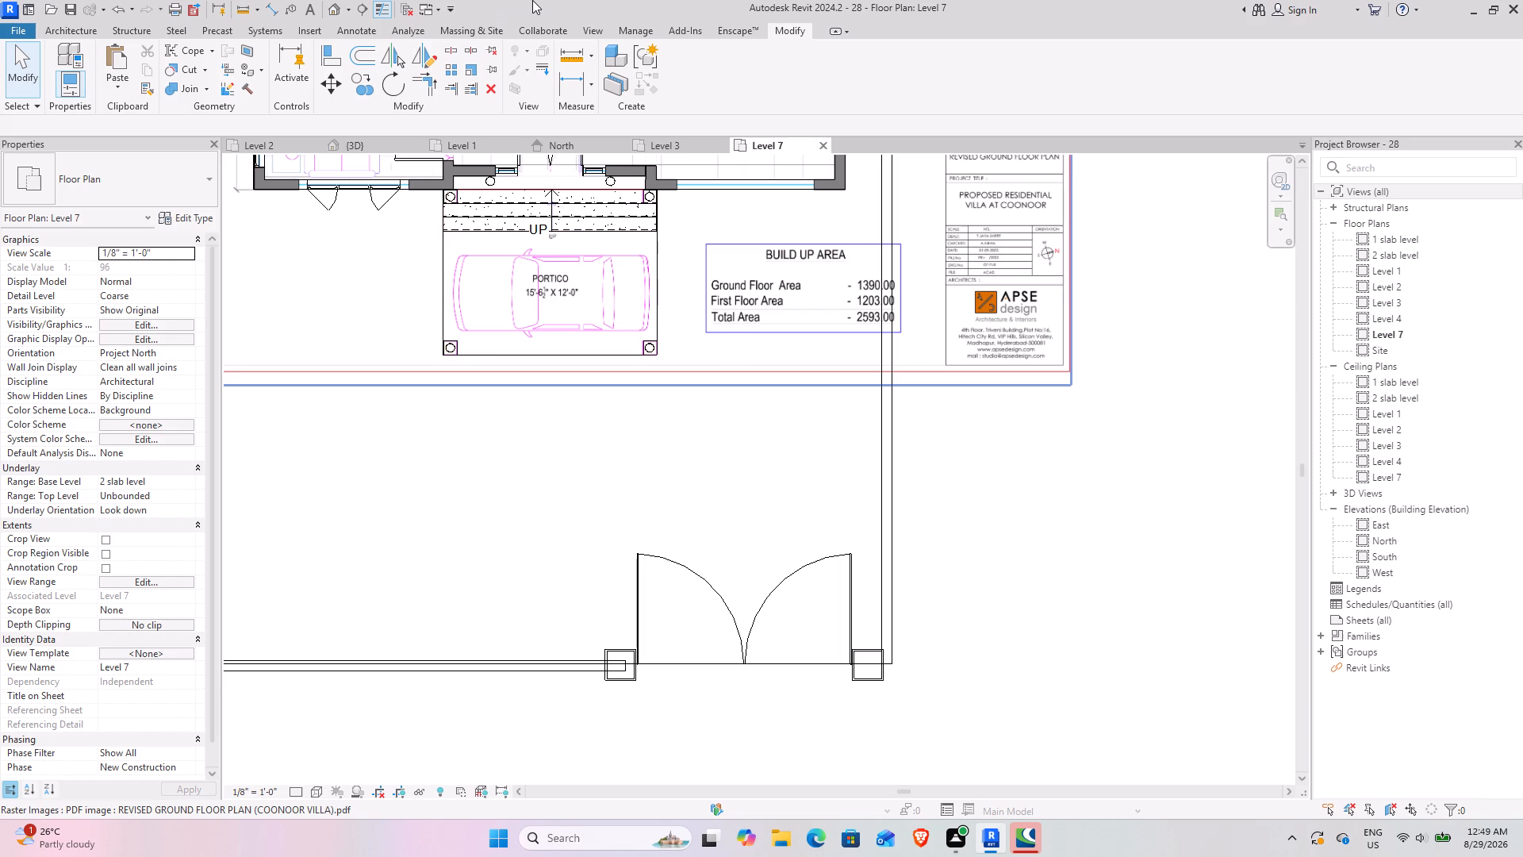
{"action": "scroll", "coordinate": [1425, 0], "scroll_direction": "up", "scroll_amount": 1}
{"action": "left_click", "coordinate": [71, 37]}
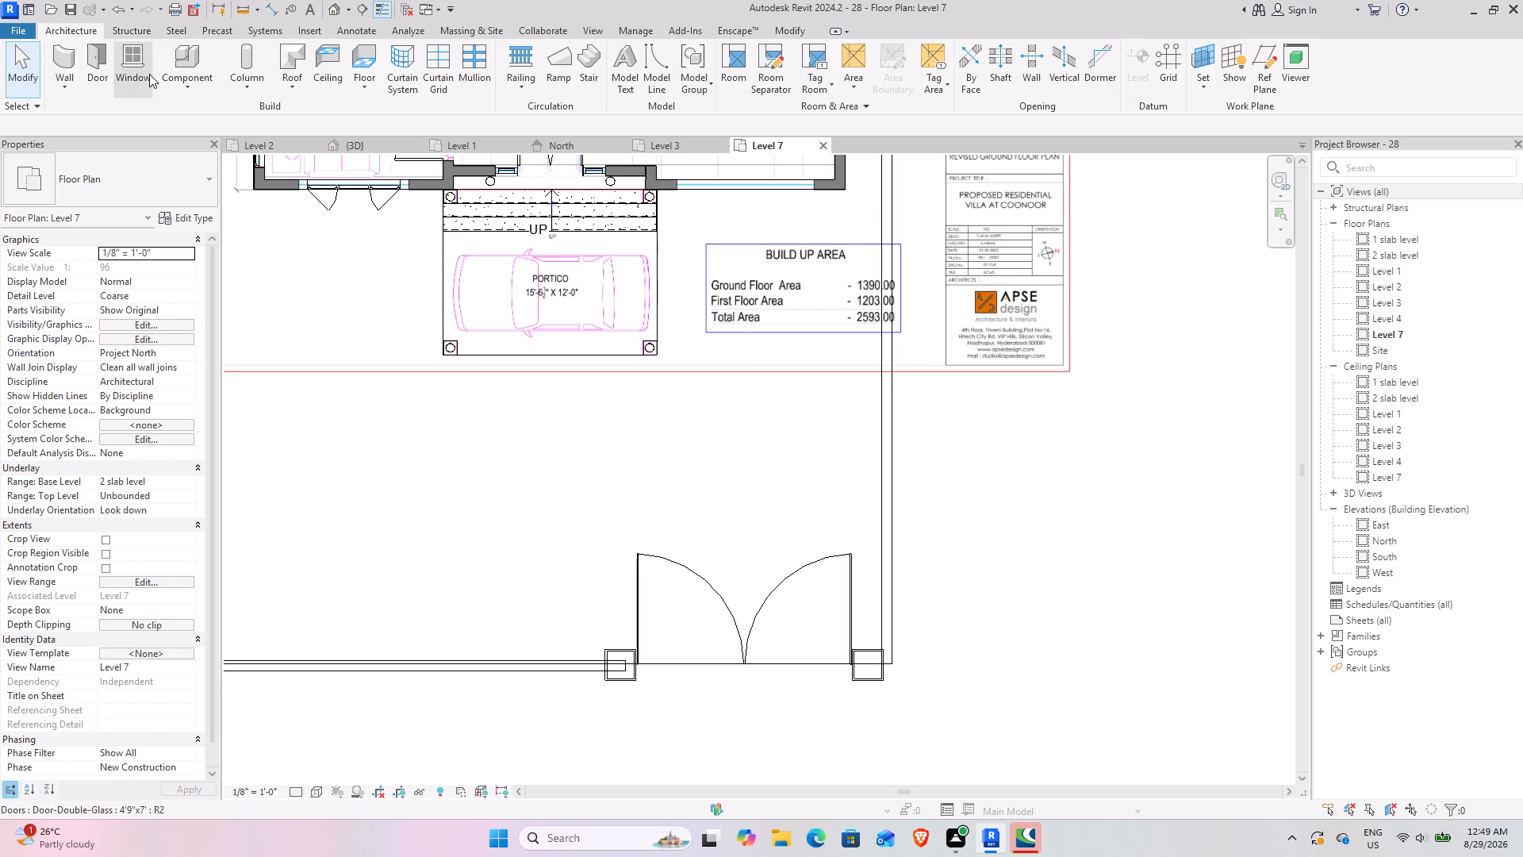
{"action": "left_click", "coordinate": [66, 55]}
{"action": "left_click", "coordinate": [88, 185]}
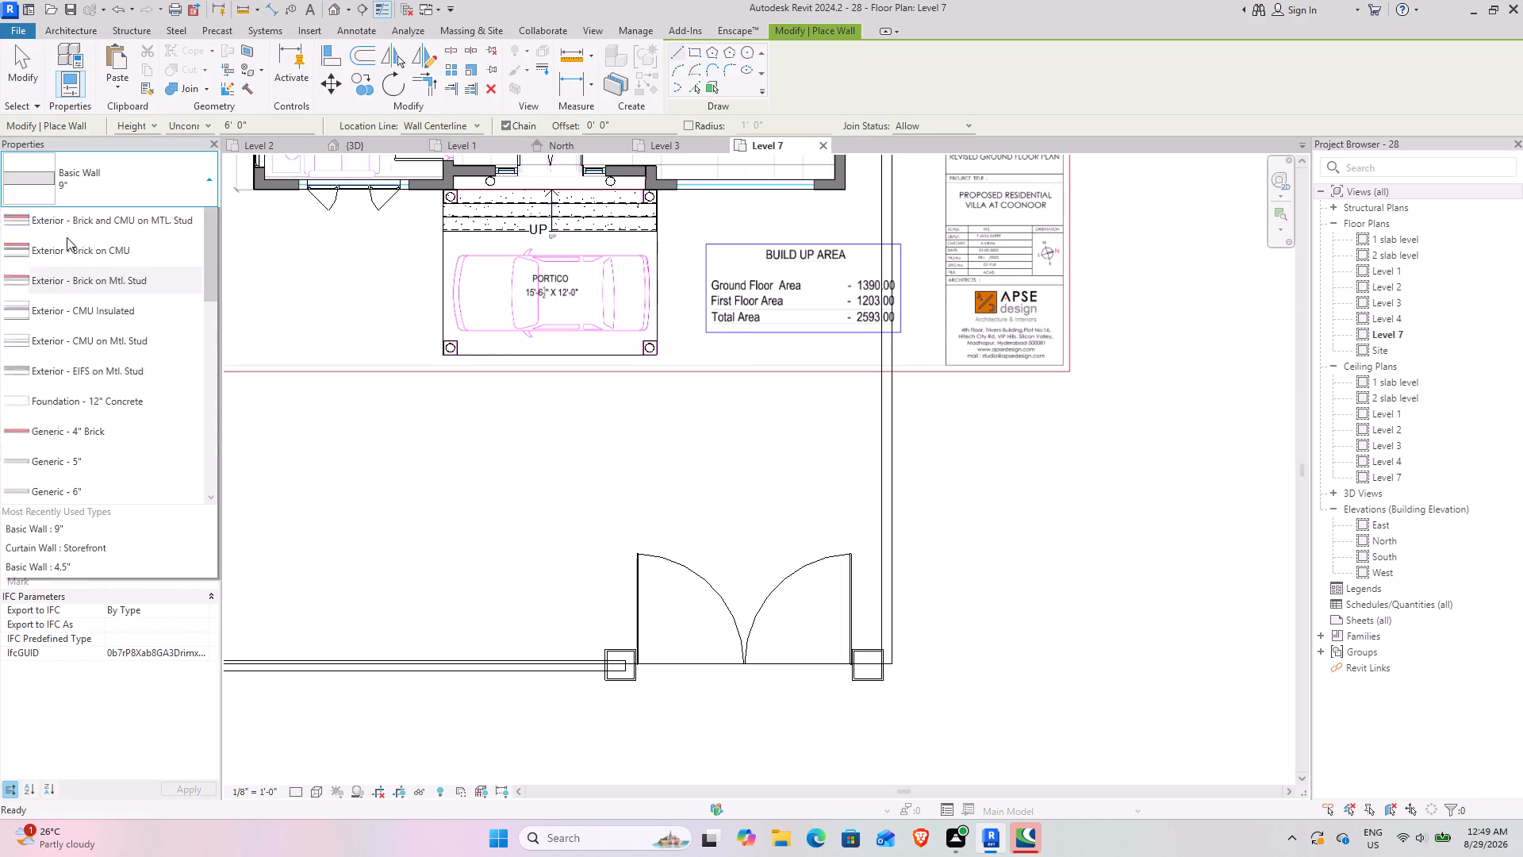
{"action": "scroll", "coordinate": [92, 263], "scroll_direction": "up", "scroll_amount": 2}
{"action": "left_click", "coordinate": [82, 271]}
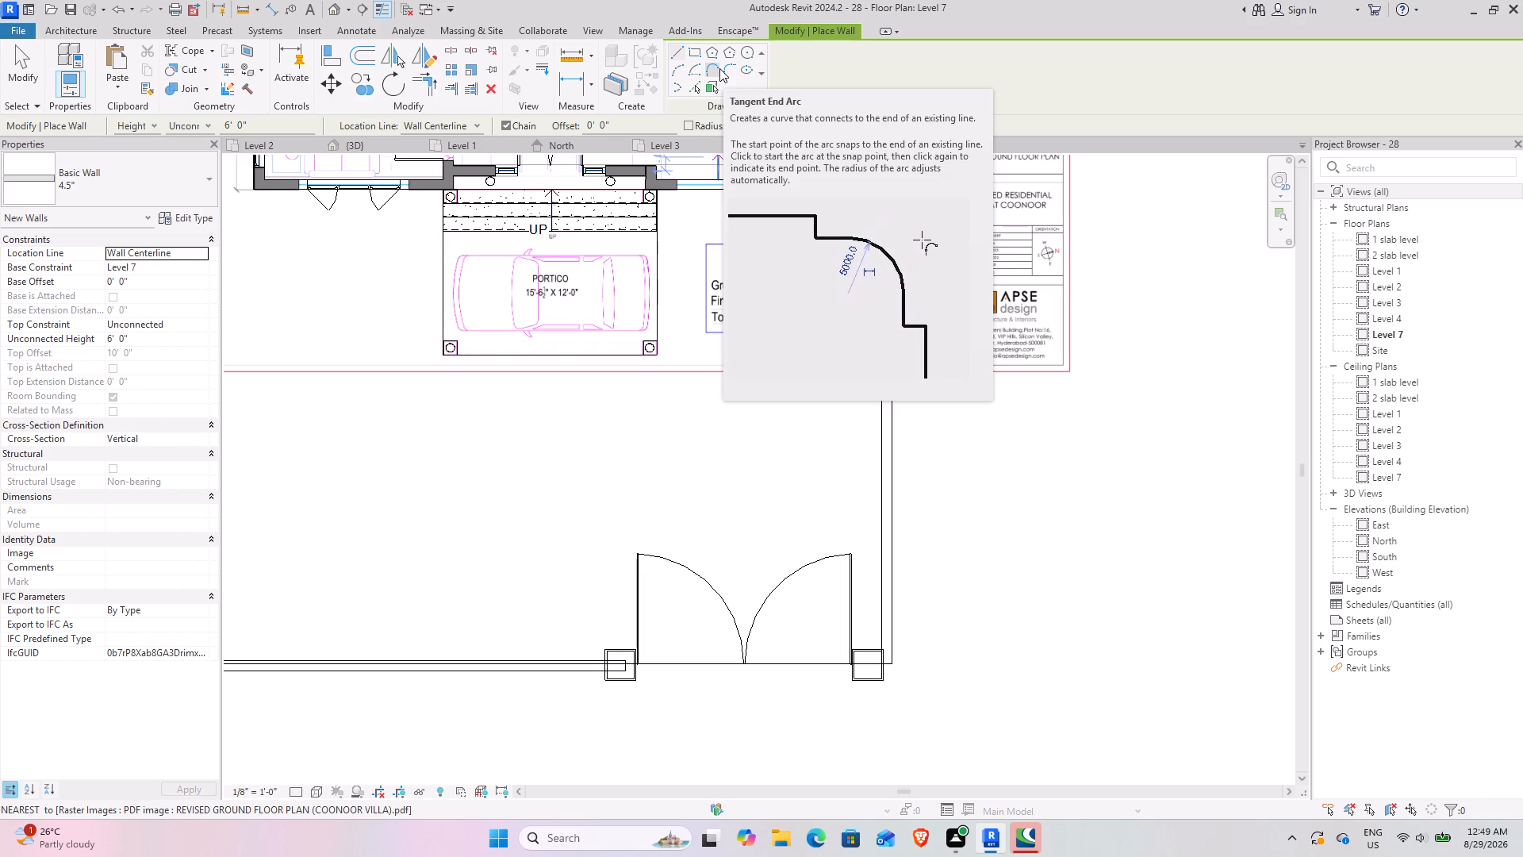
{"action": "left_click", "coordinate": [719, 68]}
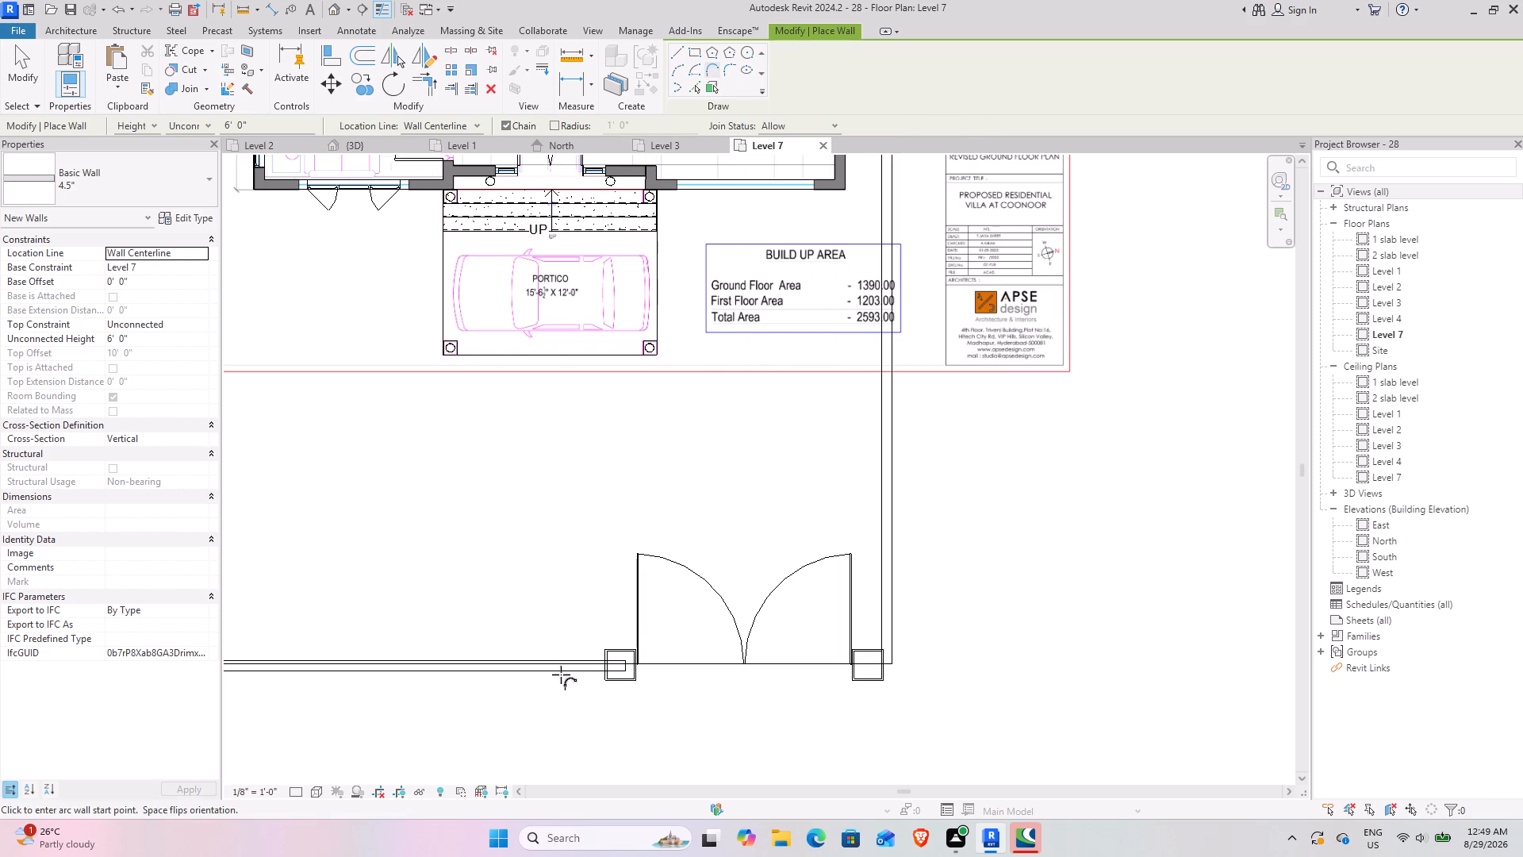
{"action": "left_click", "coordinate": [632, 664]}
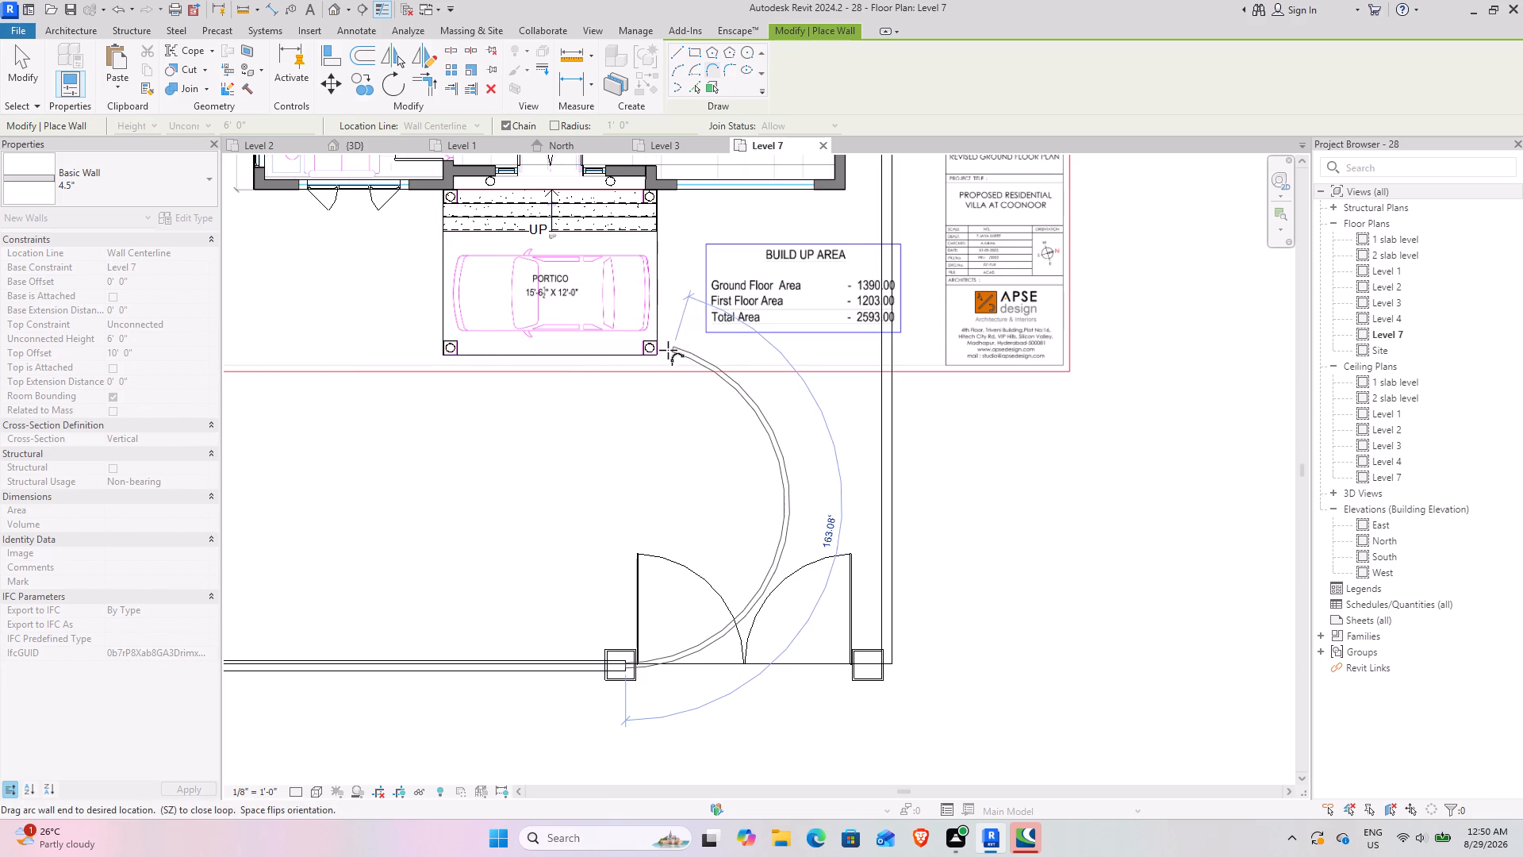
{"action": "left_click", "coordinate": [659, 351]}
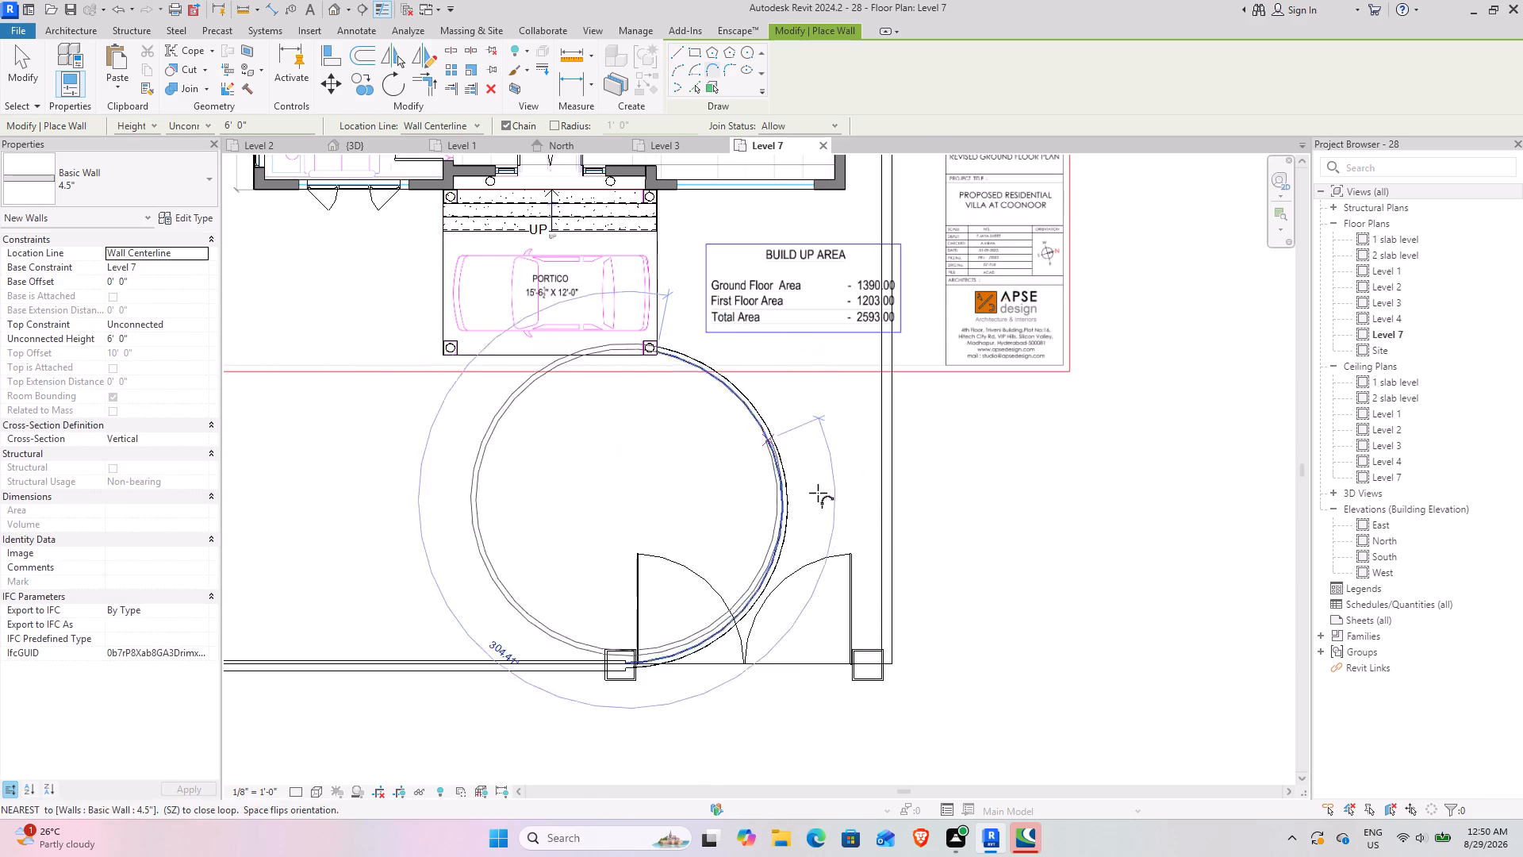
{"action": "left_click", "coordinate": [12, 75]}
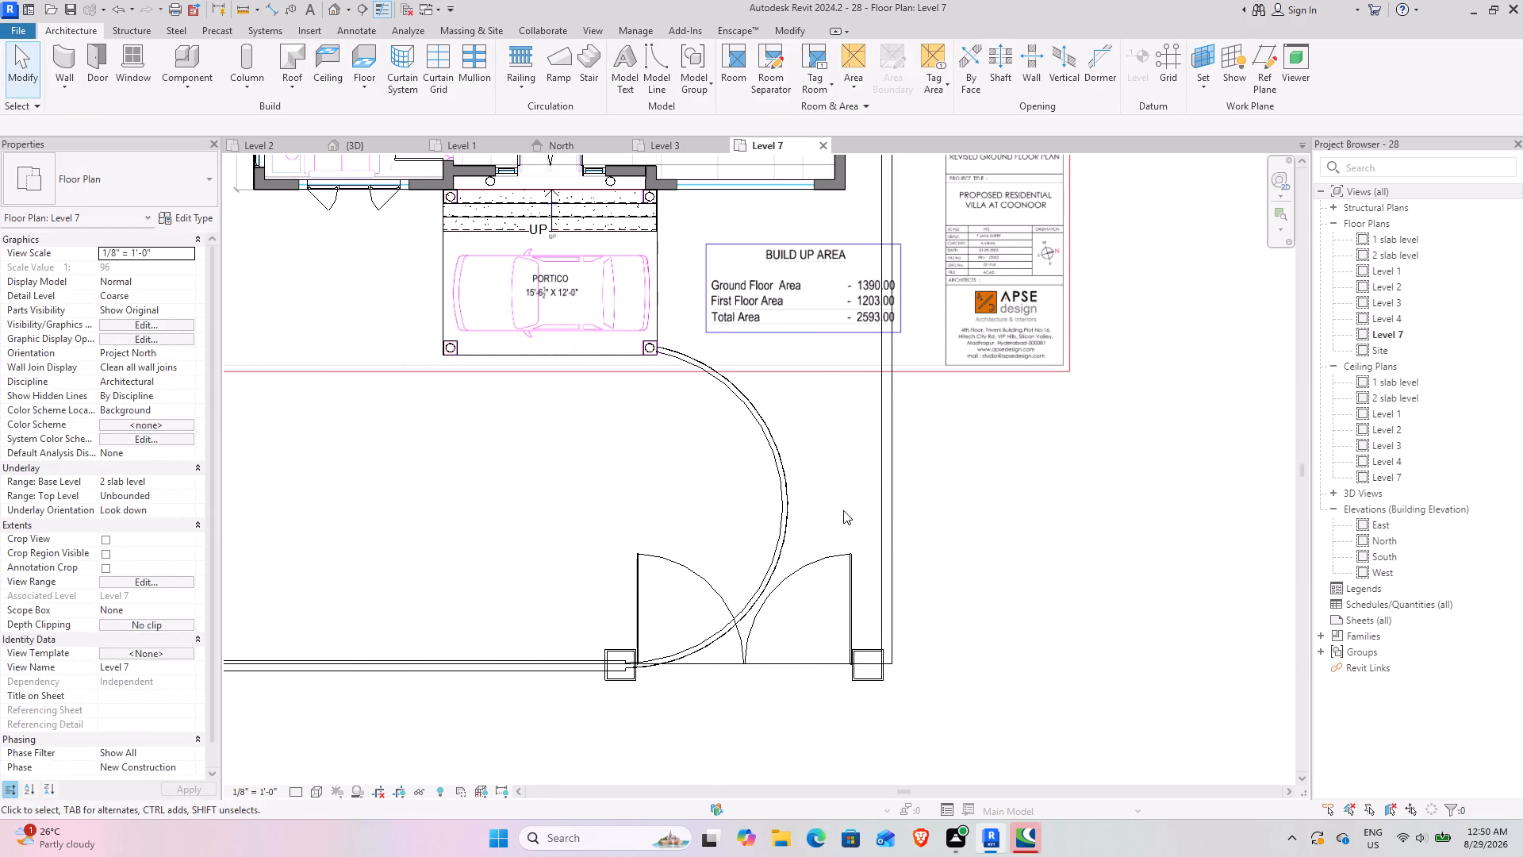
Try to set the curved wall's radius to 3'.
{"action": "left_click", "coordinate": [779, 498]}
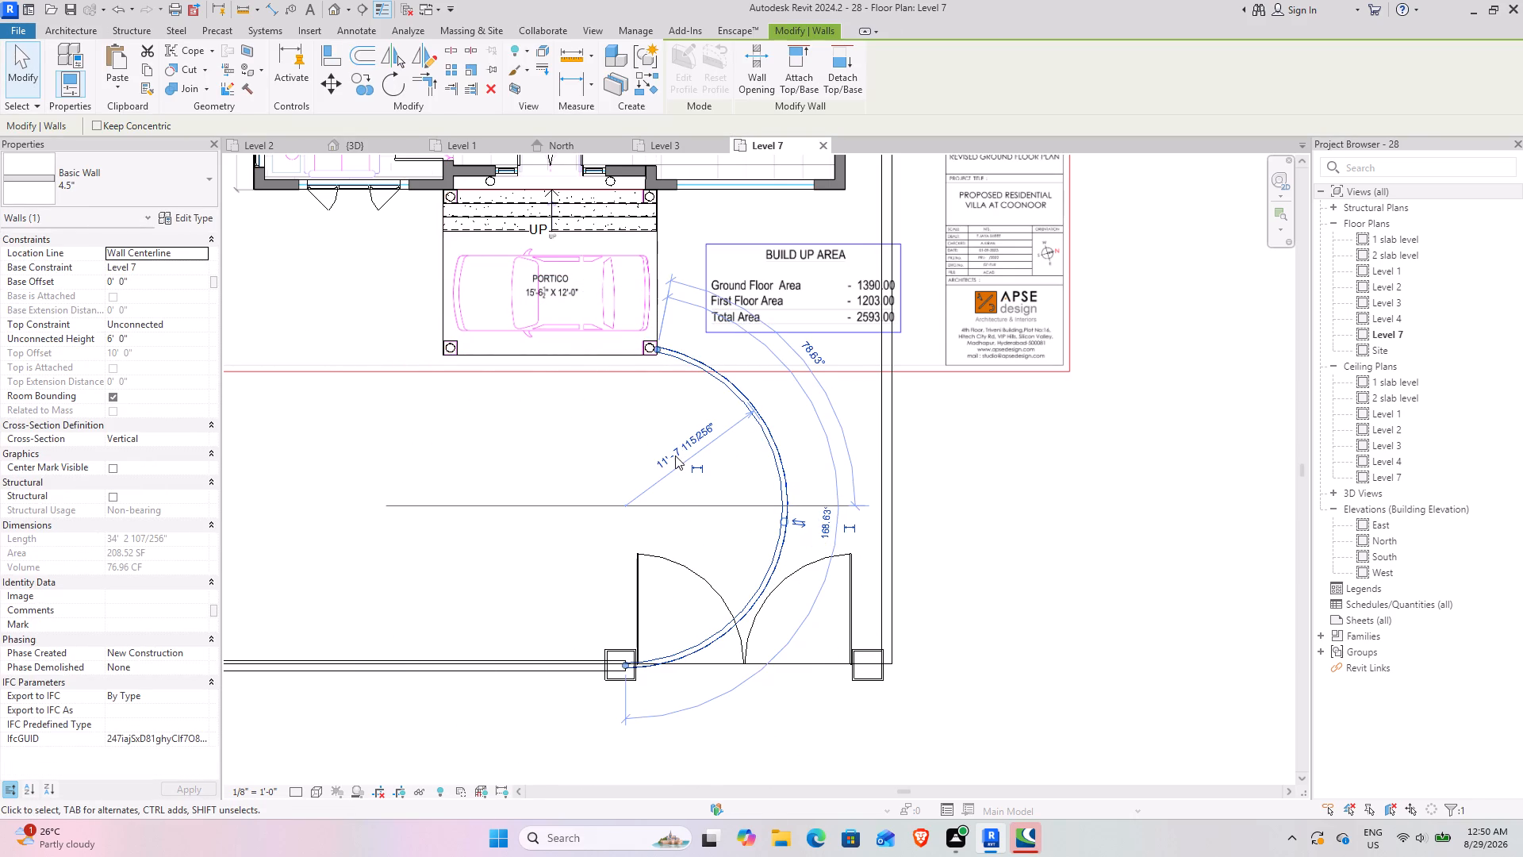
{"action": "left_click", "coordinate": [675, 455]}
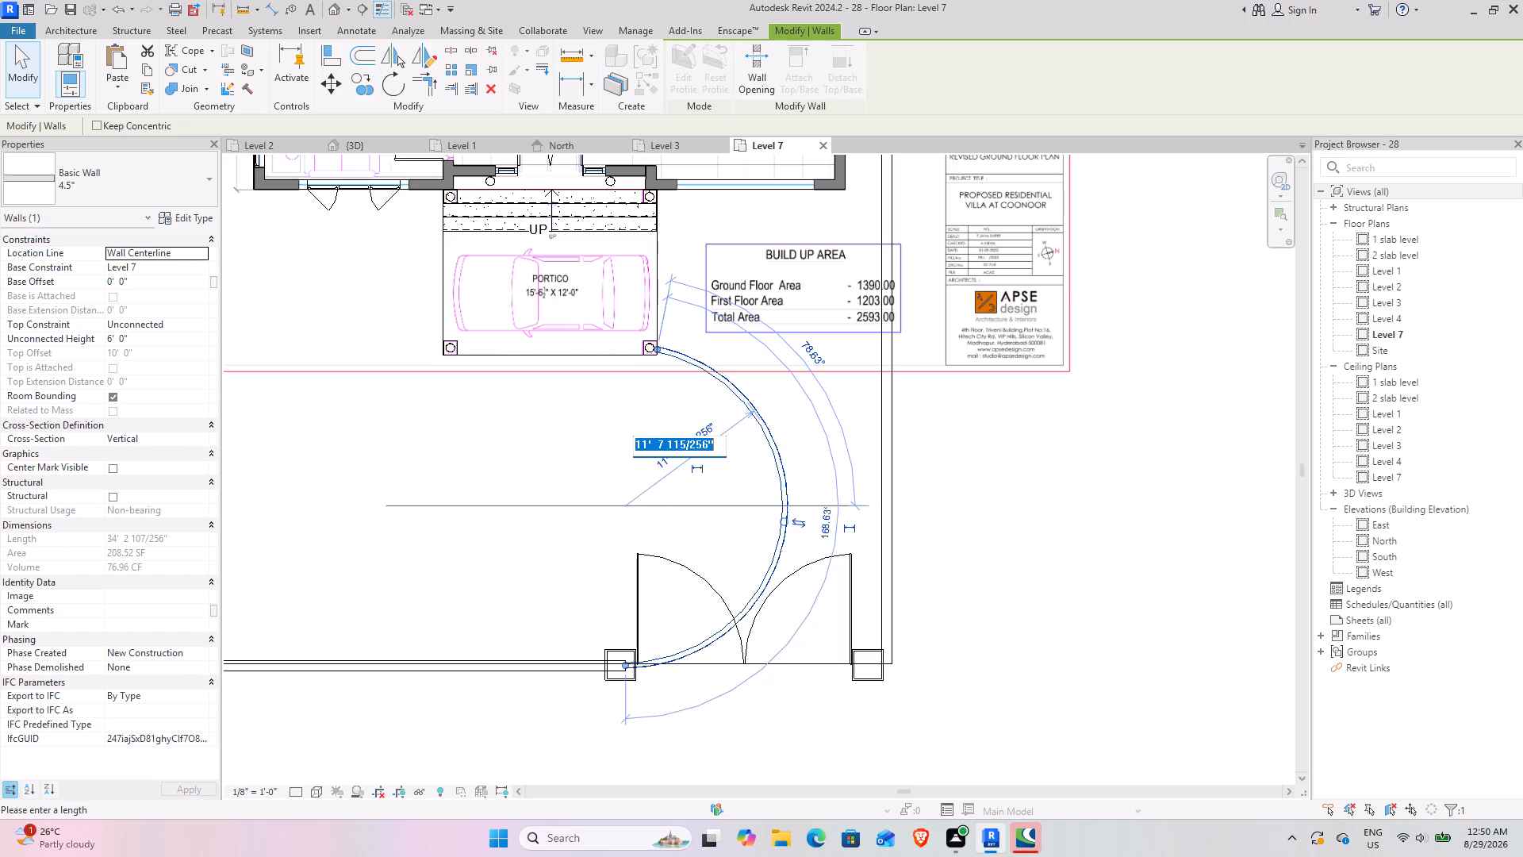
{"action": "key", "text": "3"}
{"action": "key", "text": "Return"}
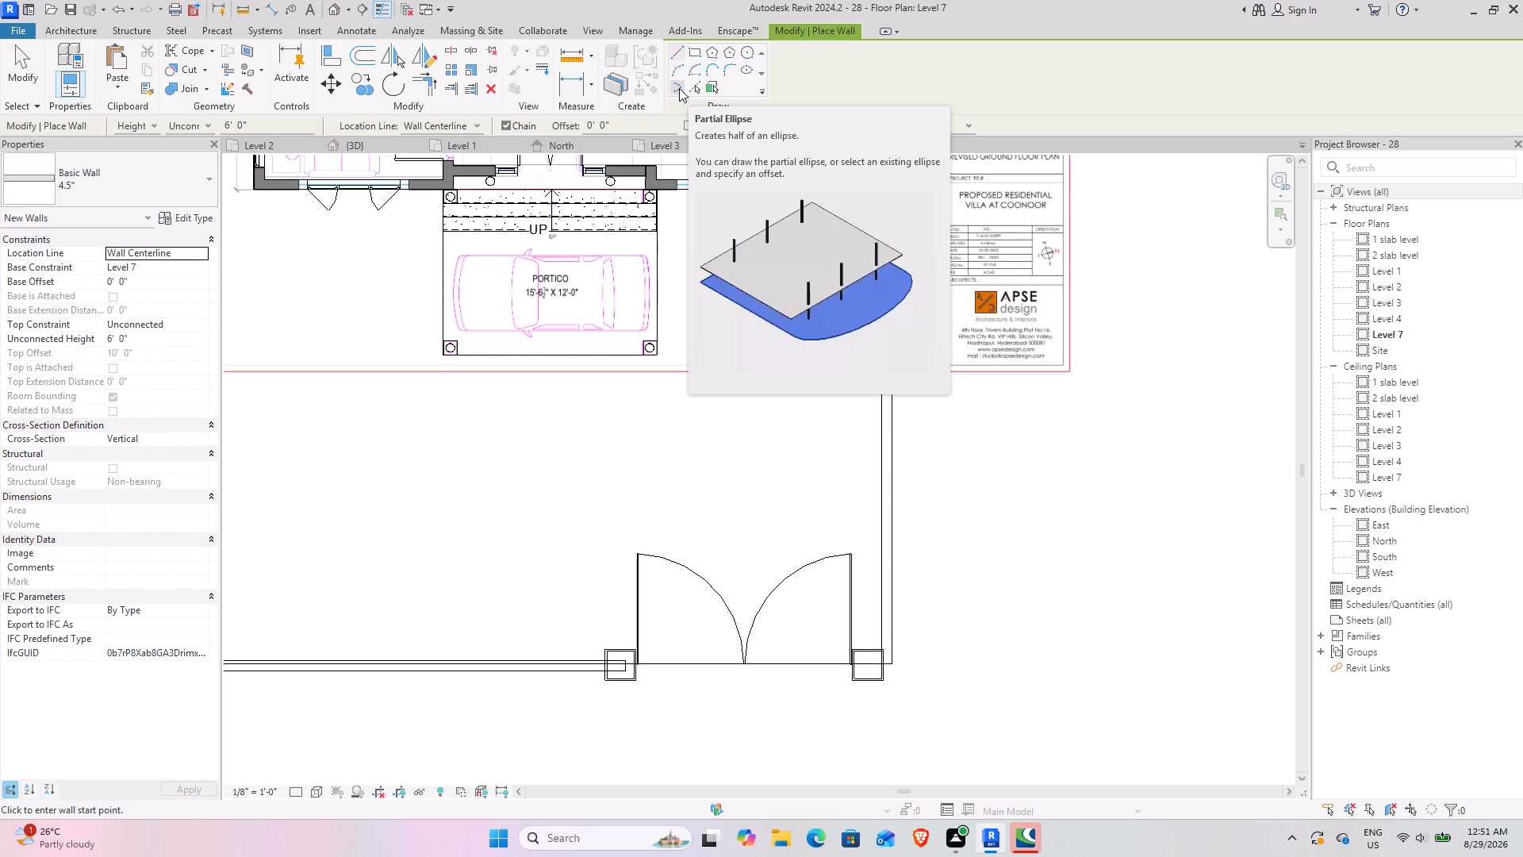
Draw a 4.5" start-end-radius arc wall from the front wall's end at the gate pillar to the portico's near corner, radius about 77' 3".
{"action": "left_click", "coordinate": [679, 88]}
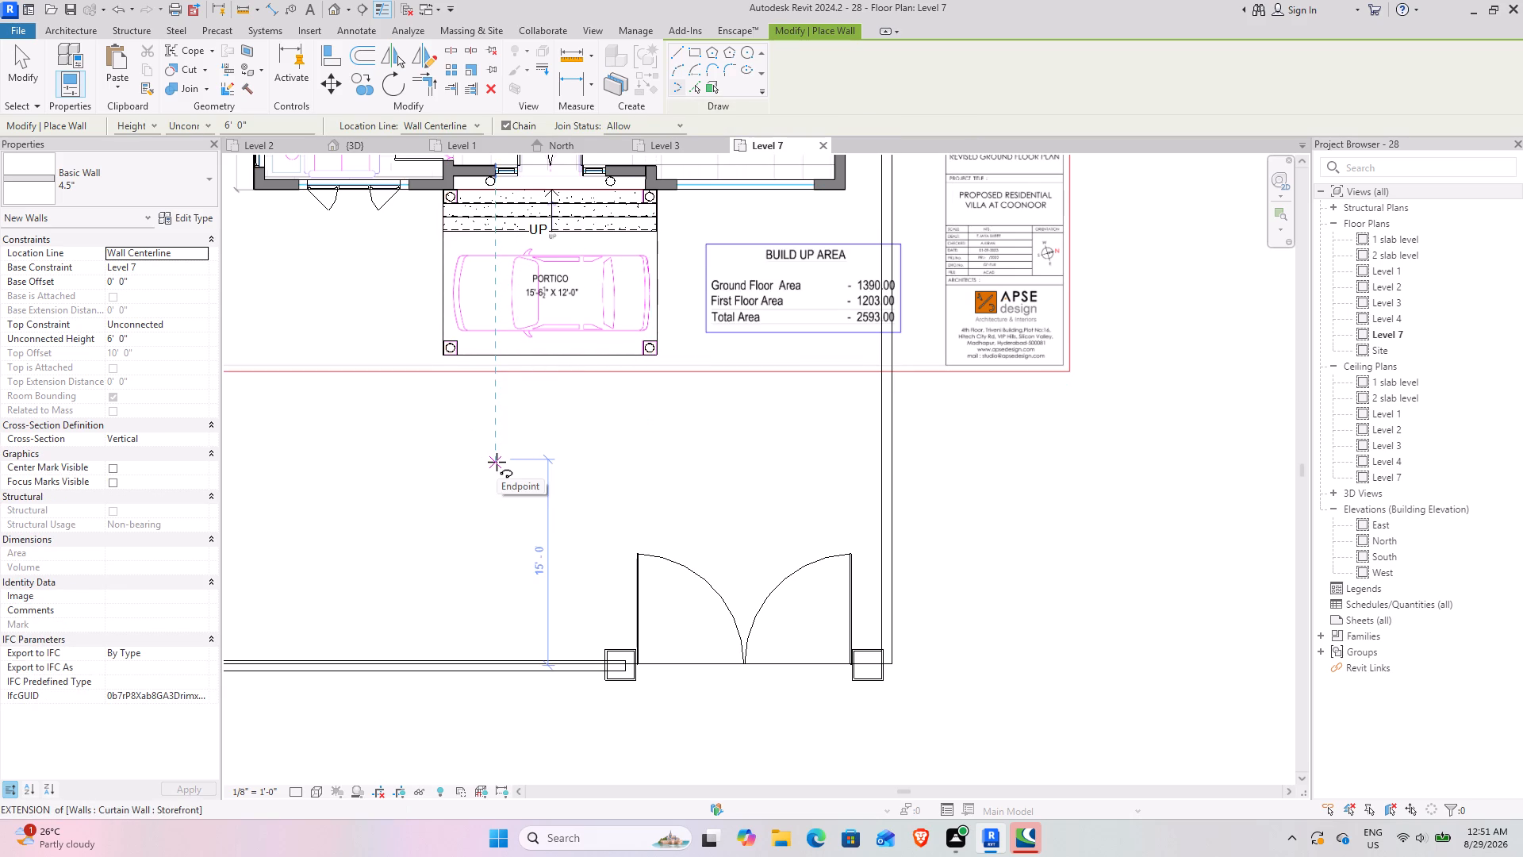
{"action": "left_click", "coordinate": [627, 664]}
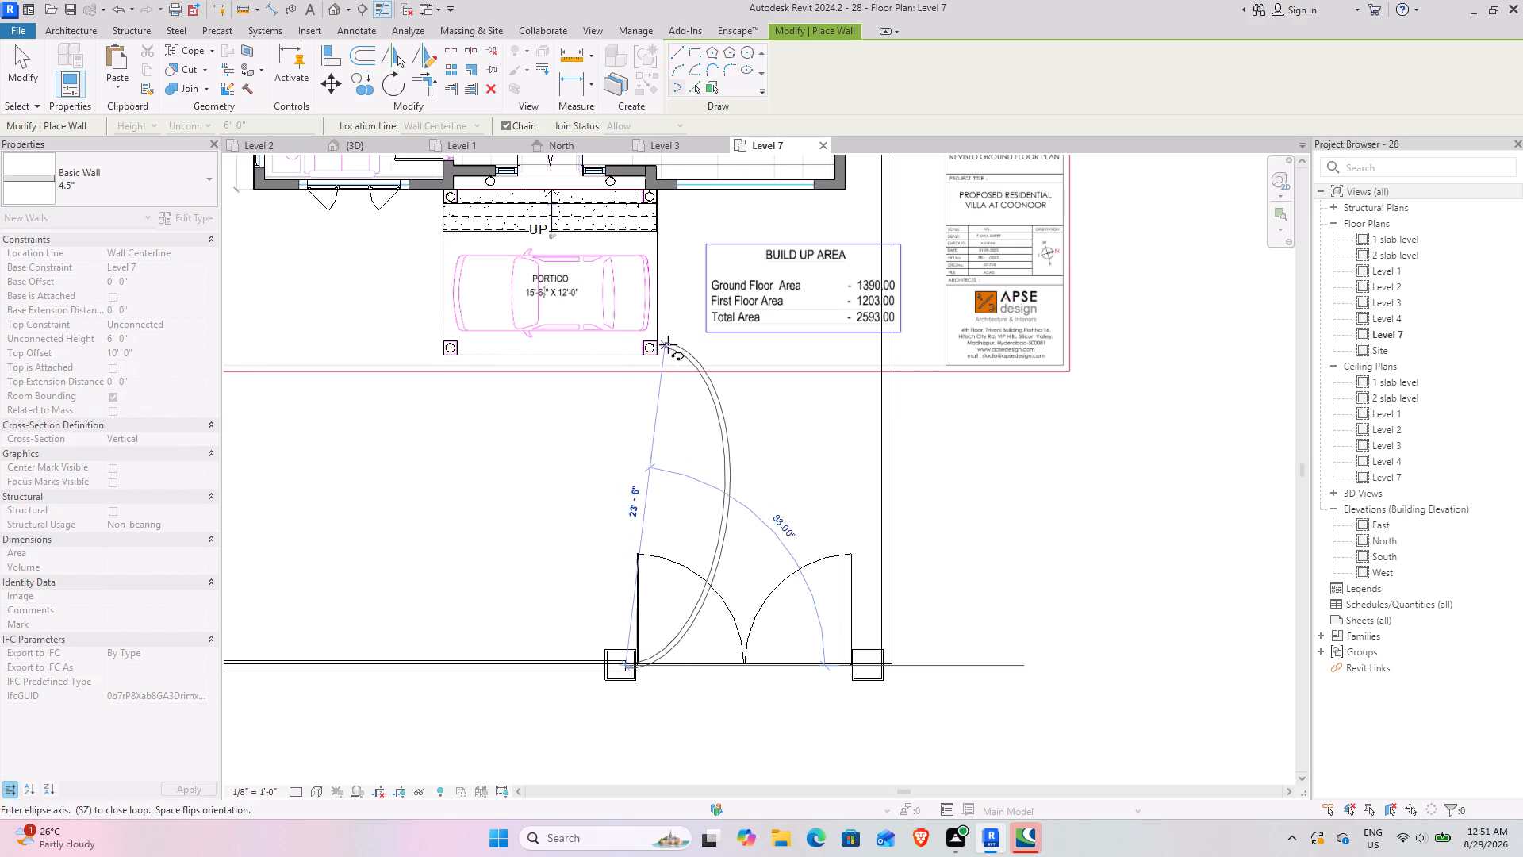
{"action": "left_click", "coordinate": [684, 67]}
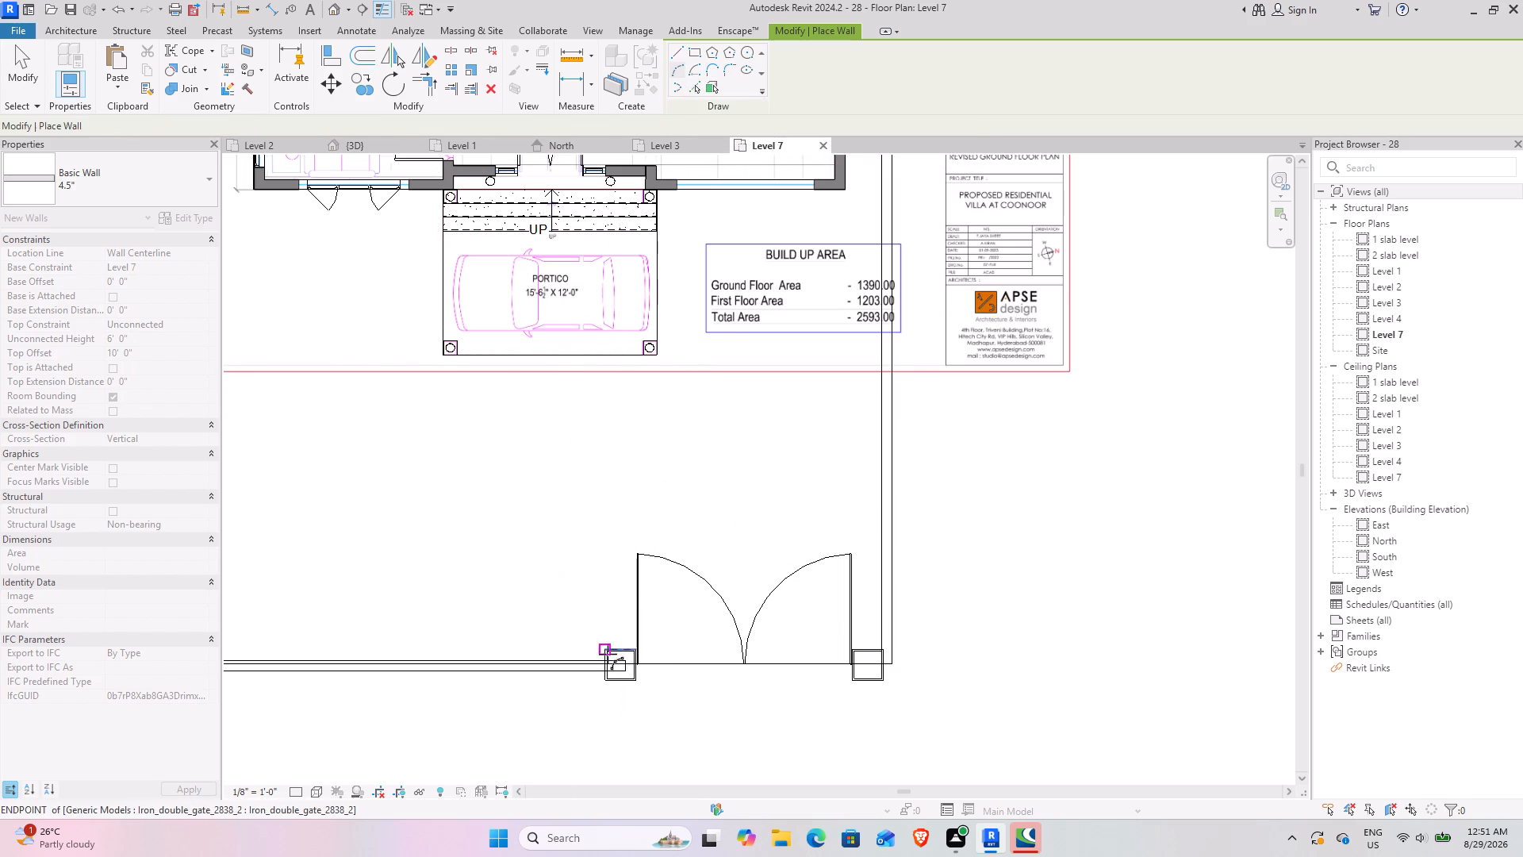
{"action": "left_click", "coordinate": [627, 663]}
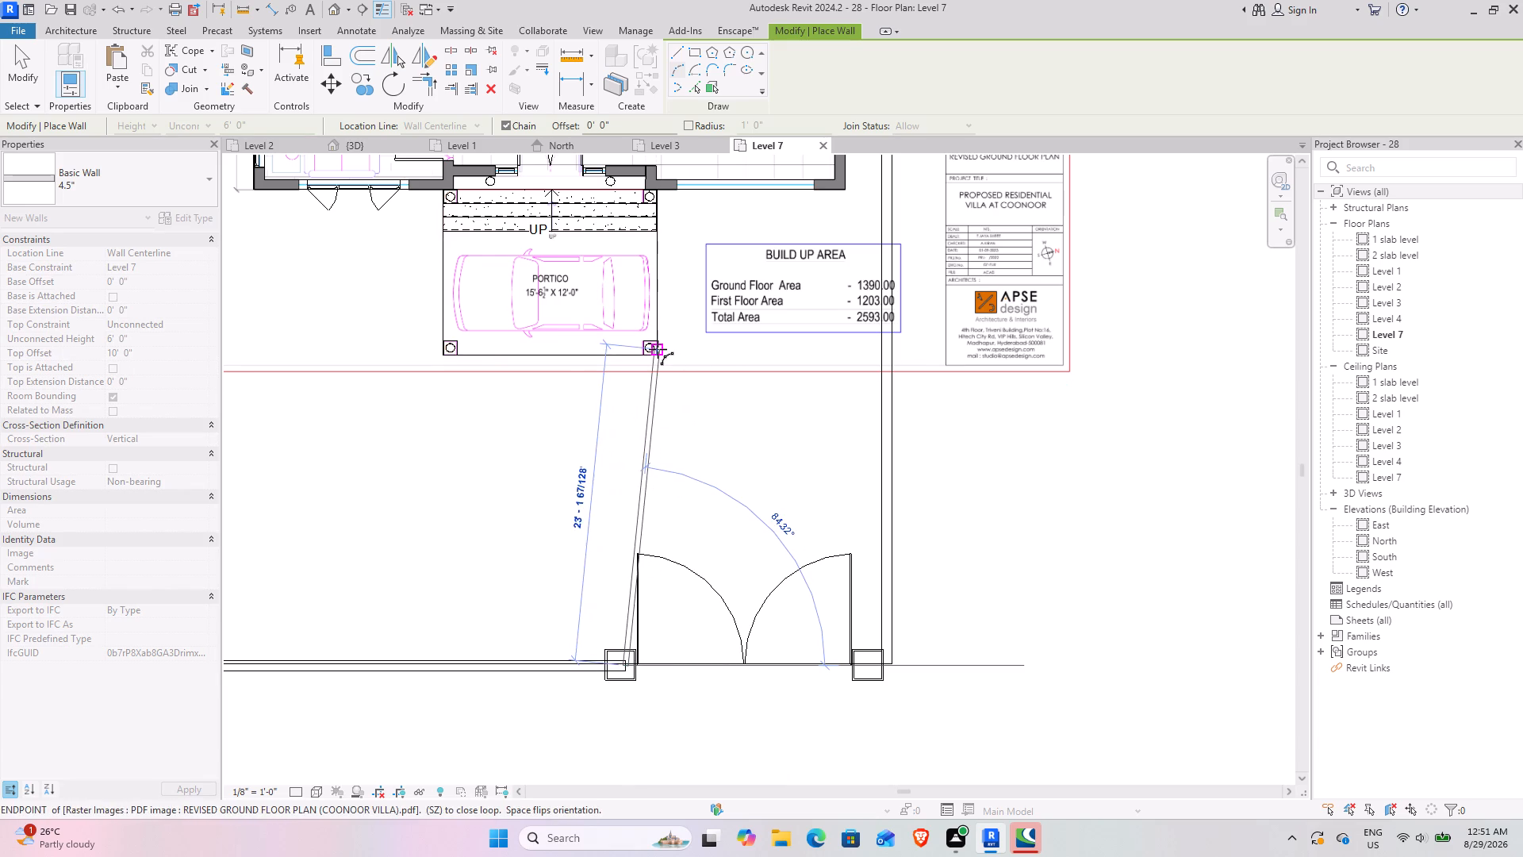
{"action": "left_click", "coordinate": [658, 349]}
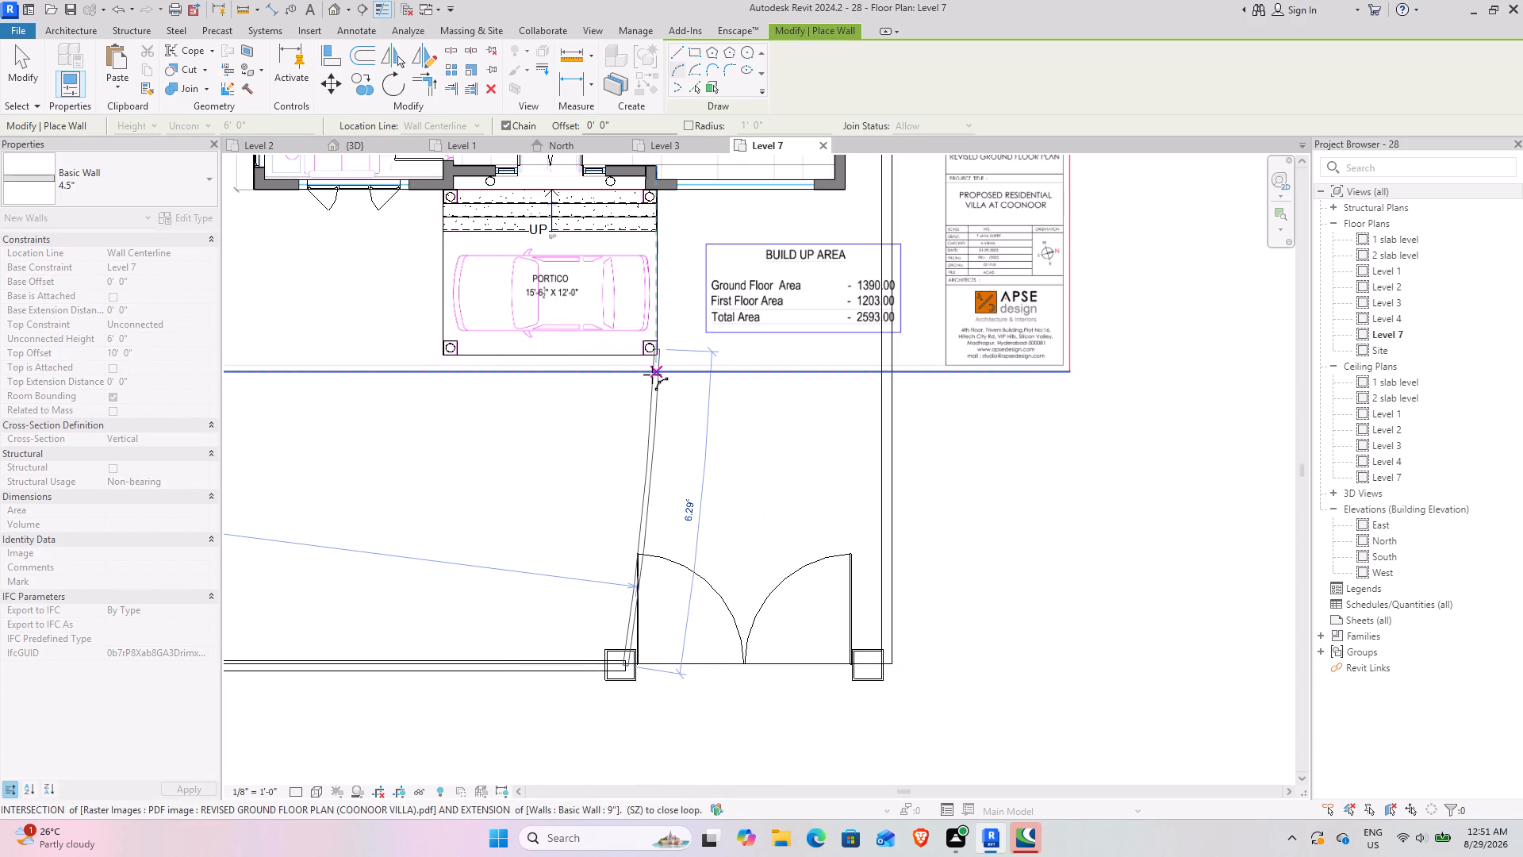
{"action": "scroll", "coordinate": [652, 375], "scroll_direction": "up", "scroll_amount": 4}
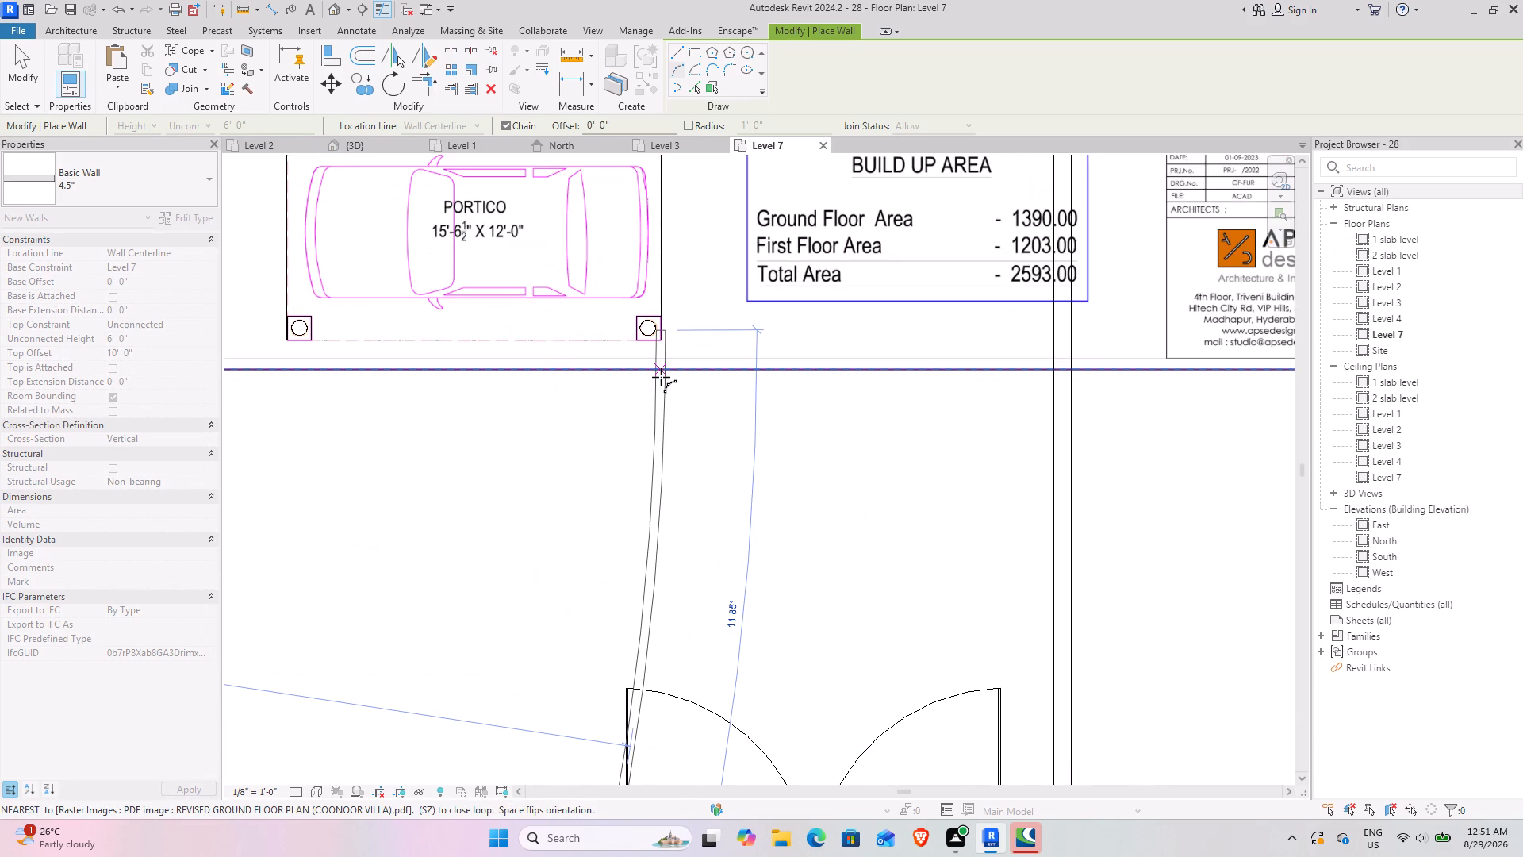
{"action": "middle_click_drag", "start_coordinate": [661, 377], "coordinate": [685, 266]}
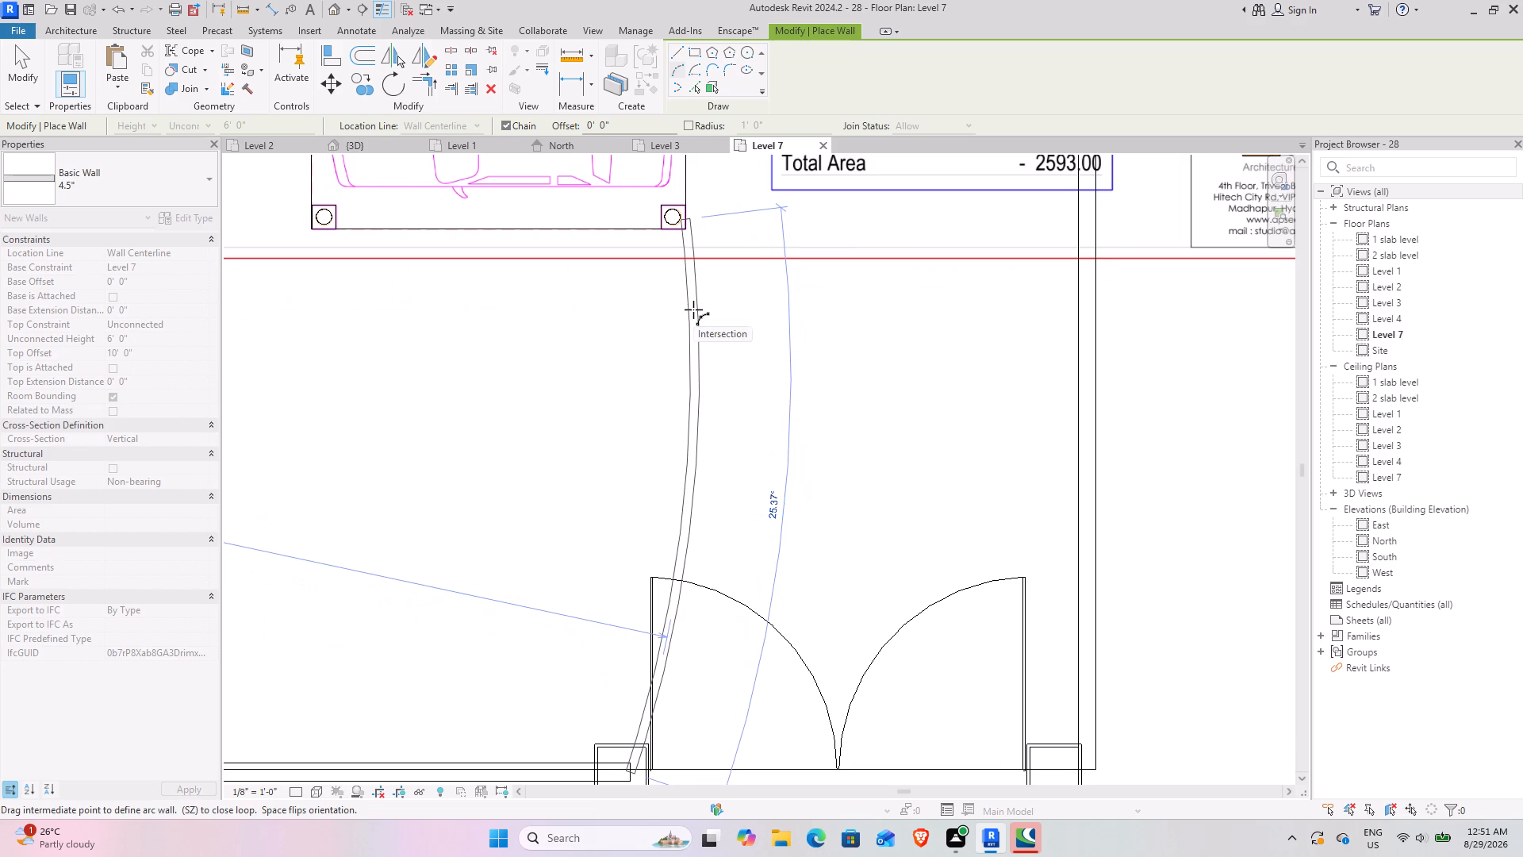
{"action": "scroll", "coordinate": [708, 309], "scroll_direction": "down", "scroll_amount": 1}
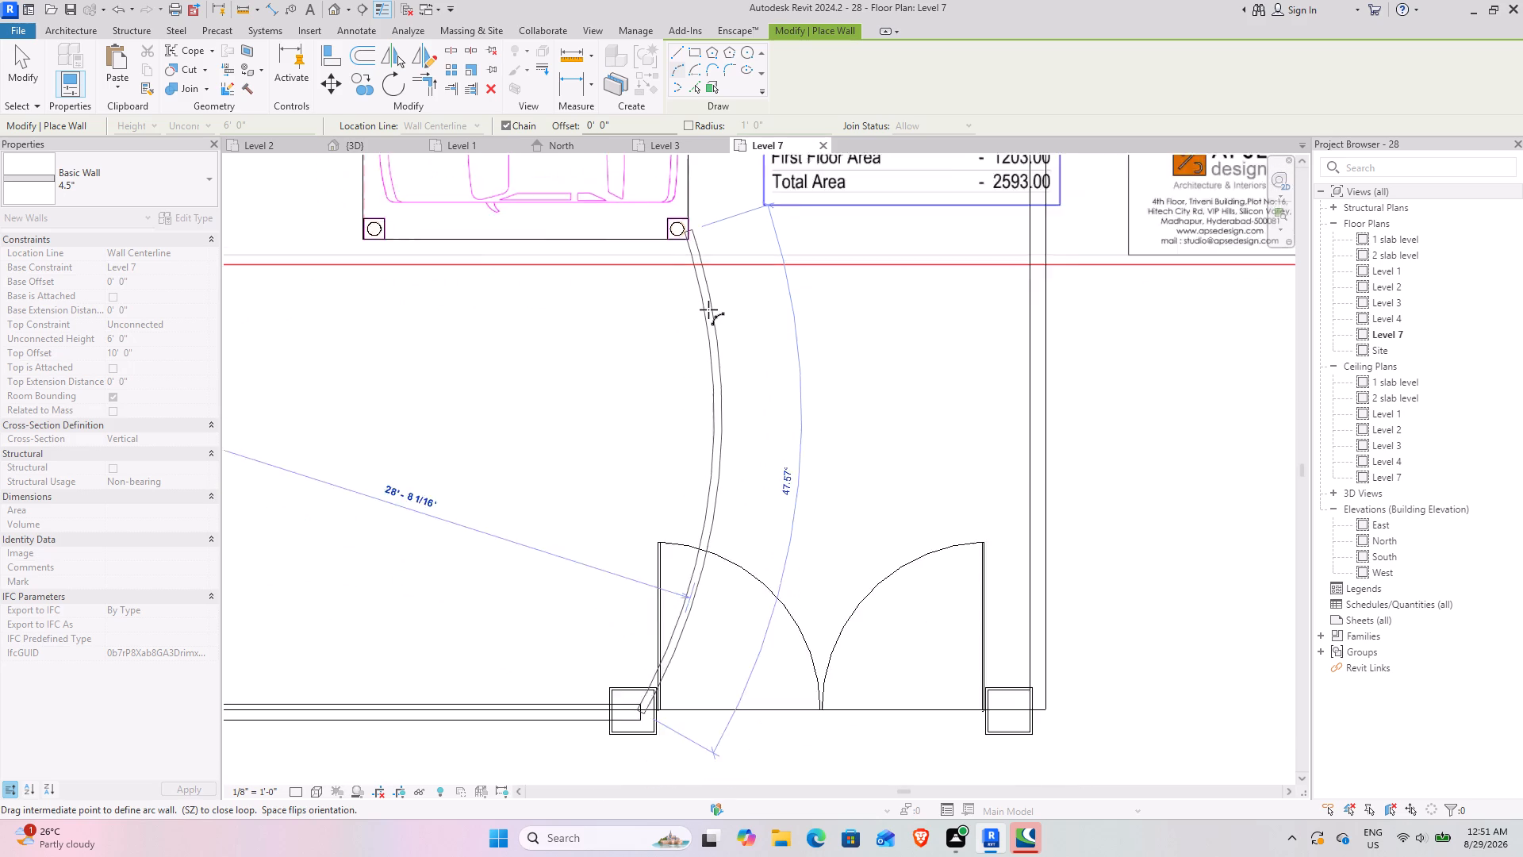
{"action": "scroll", "coordinate": [708, 309], "scroll_direction": "down", "scroll_amount": 2}
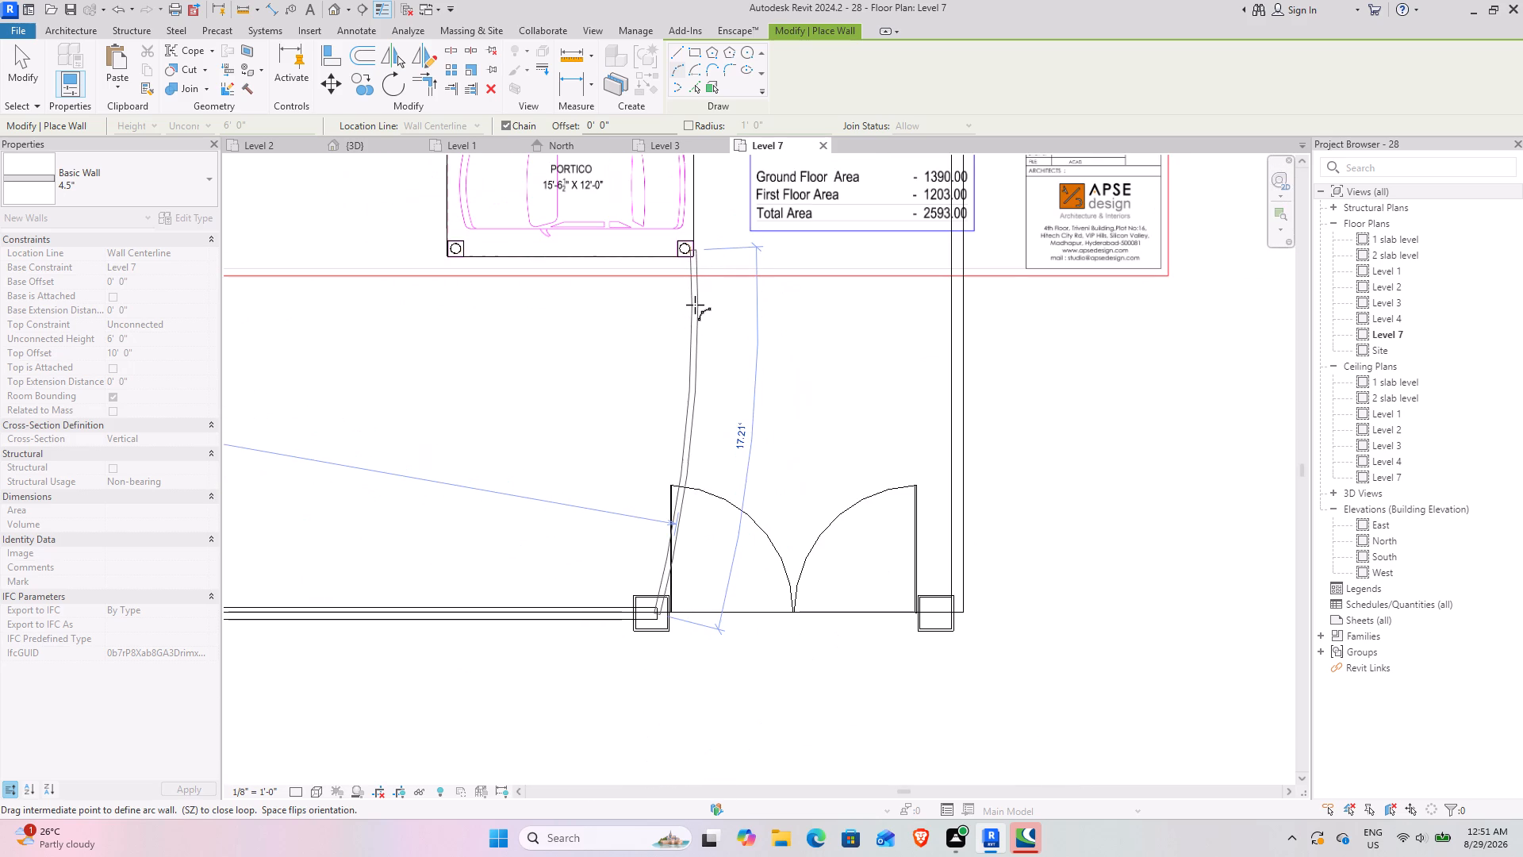
{"action": "left_click", "coordinate": [695, 305]}
{"action": "middle_click_drag", "start_coordinate": [808, 467], "coordinate": [803, 485]}
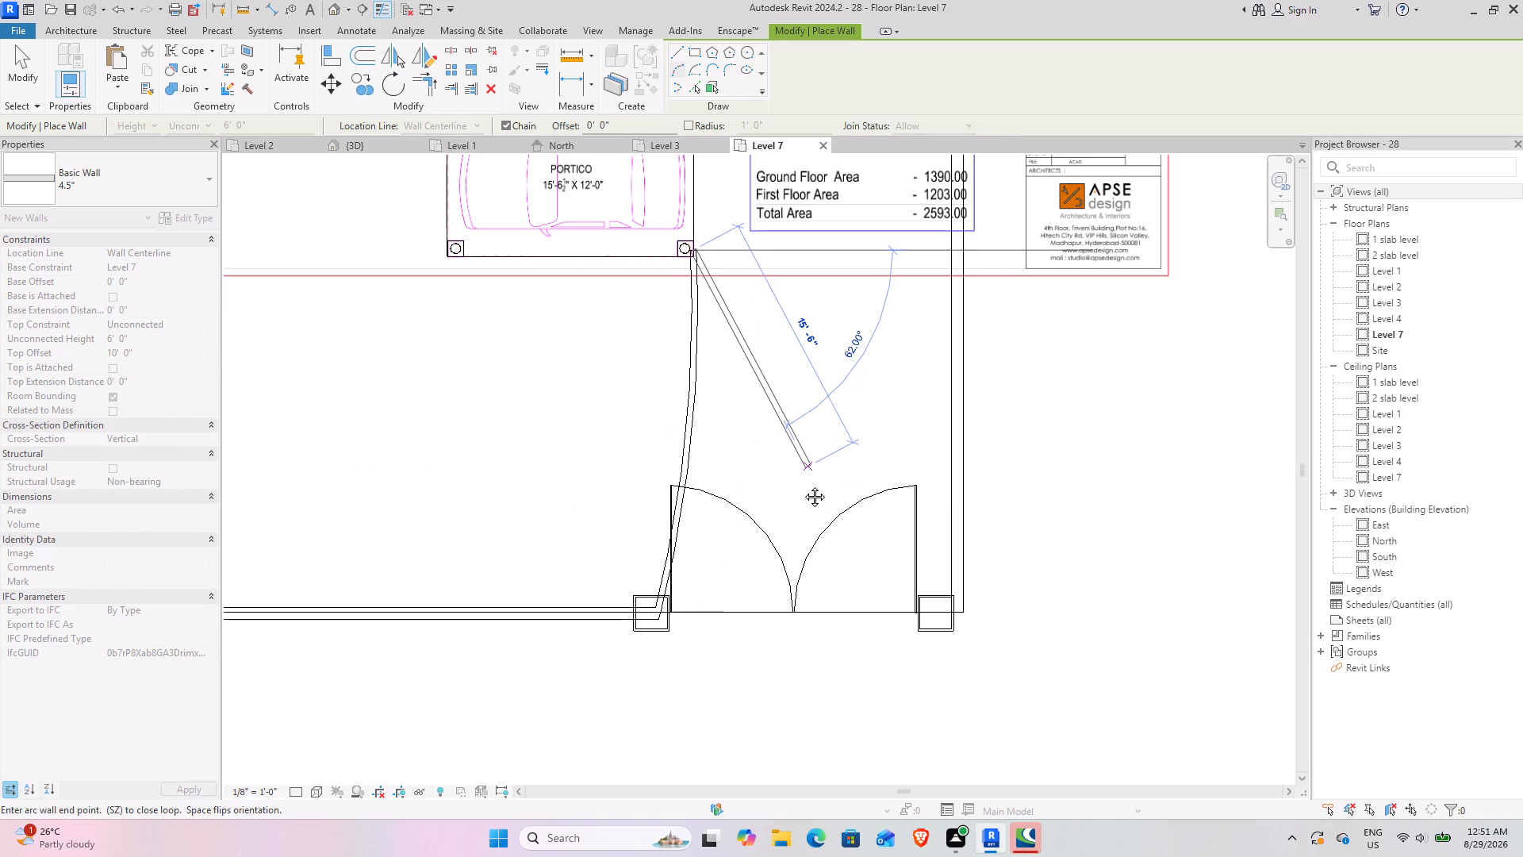
{"action": "middle_click_drag", "start_coordinate": [803, 485], "coordinate": [769, 544]}
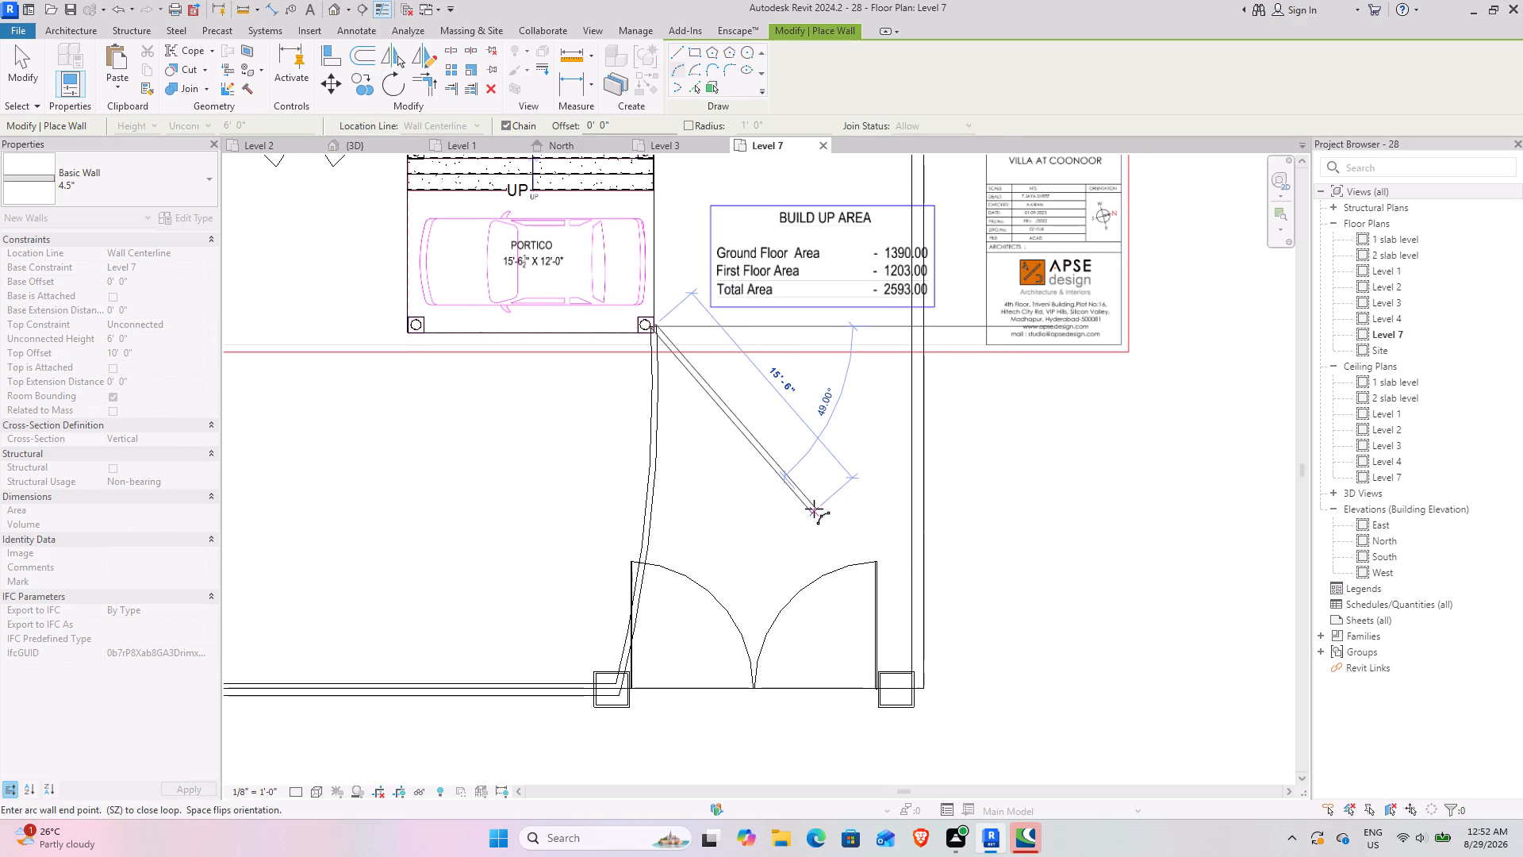
{"action": "key", "text": "Escape"}
{"action": "middle_click_drag", "start_coordinate": [822, 529], "coordinate": [821, 583]}
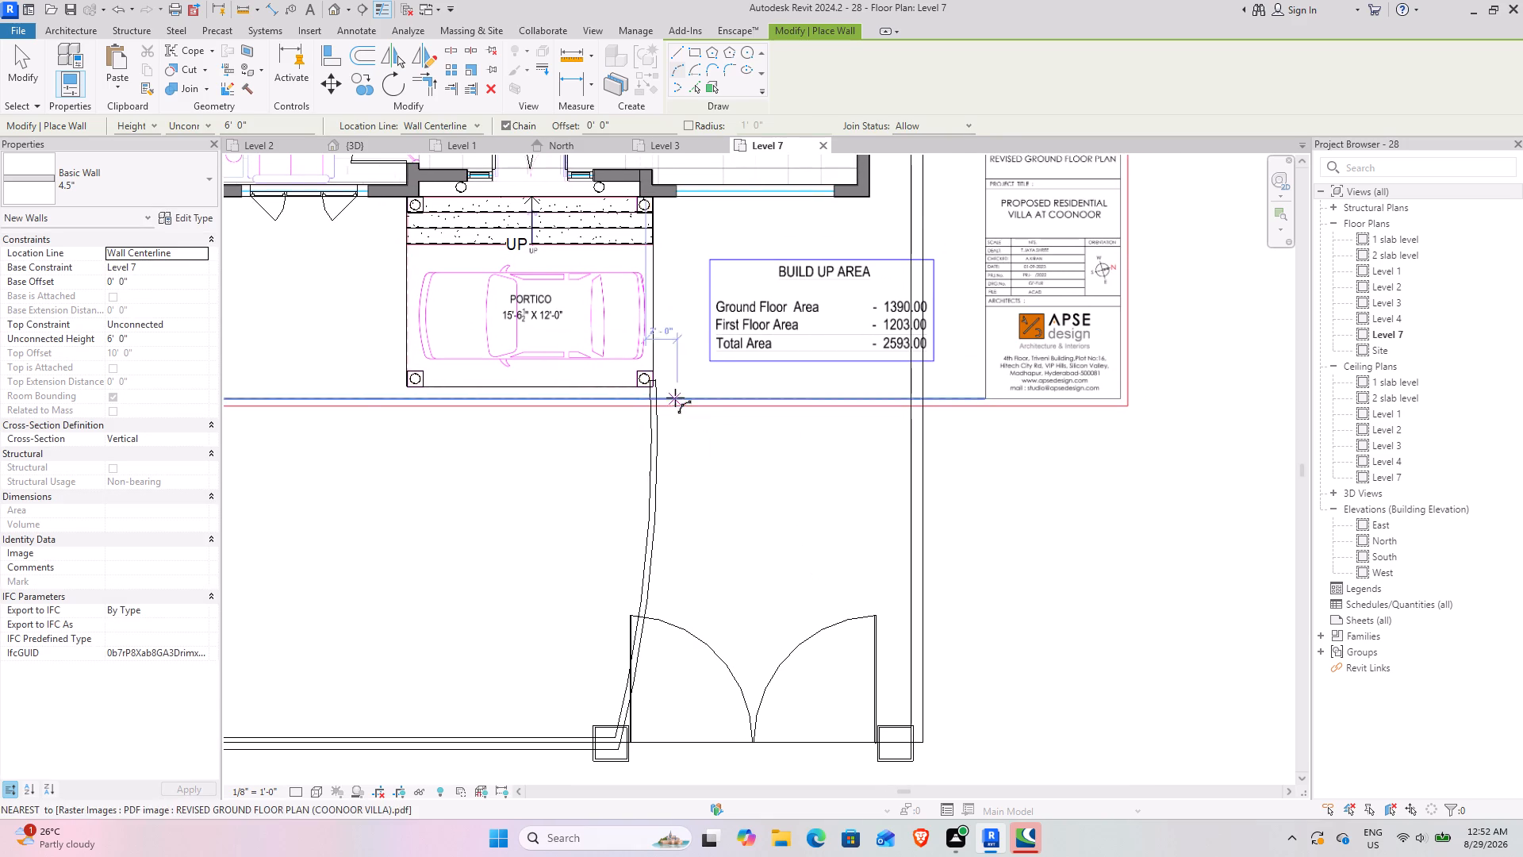
{"action": "key", "text": "Escape"}
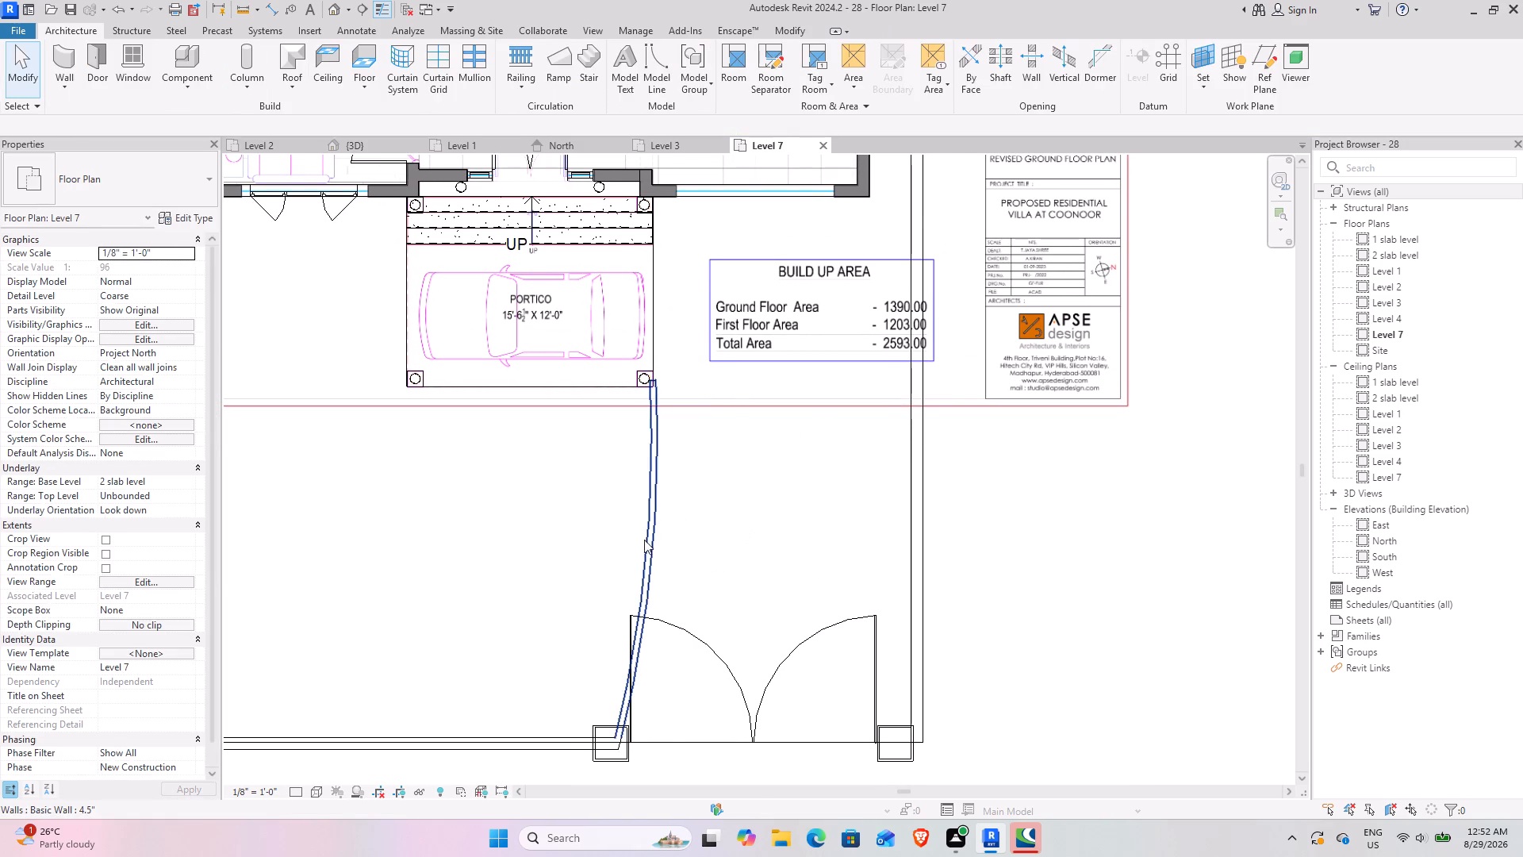
Flip the orientation of the curved wall running from the gate pillar to the portico corner.
{"action": "left_click", "coordinate": [643, 540]}
{"action": "scroll", "coordinate": [508, 640], "scroll_direction": "down", "scroll_amount": 2}
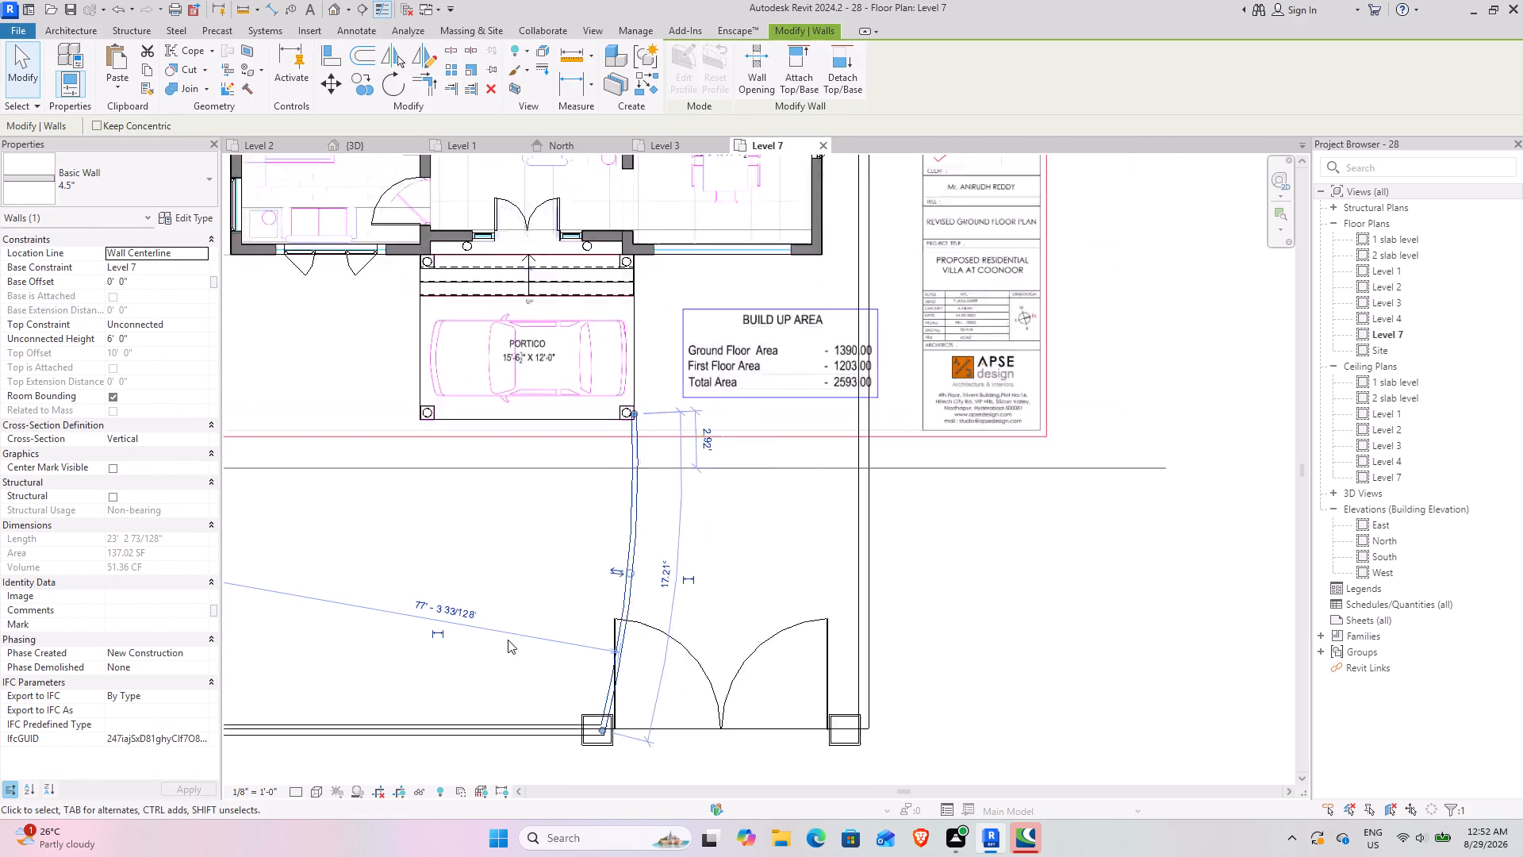
{"action": "scroll", "coordinate": [508, 640], "scroll_direction": "down", "scroll_amount": 2}
{"action": "middle_click_drag", "start_coordinate": [497, 601], "coordinate": [738, 552]}
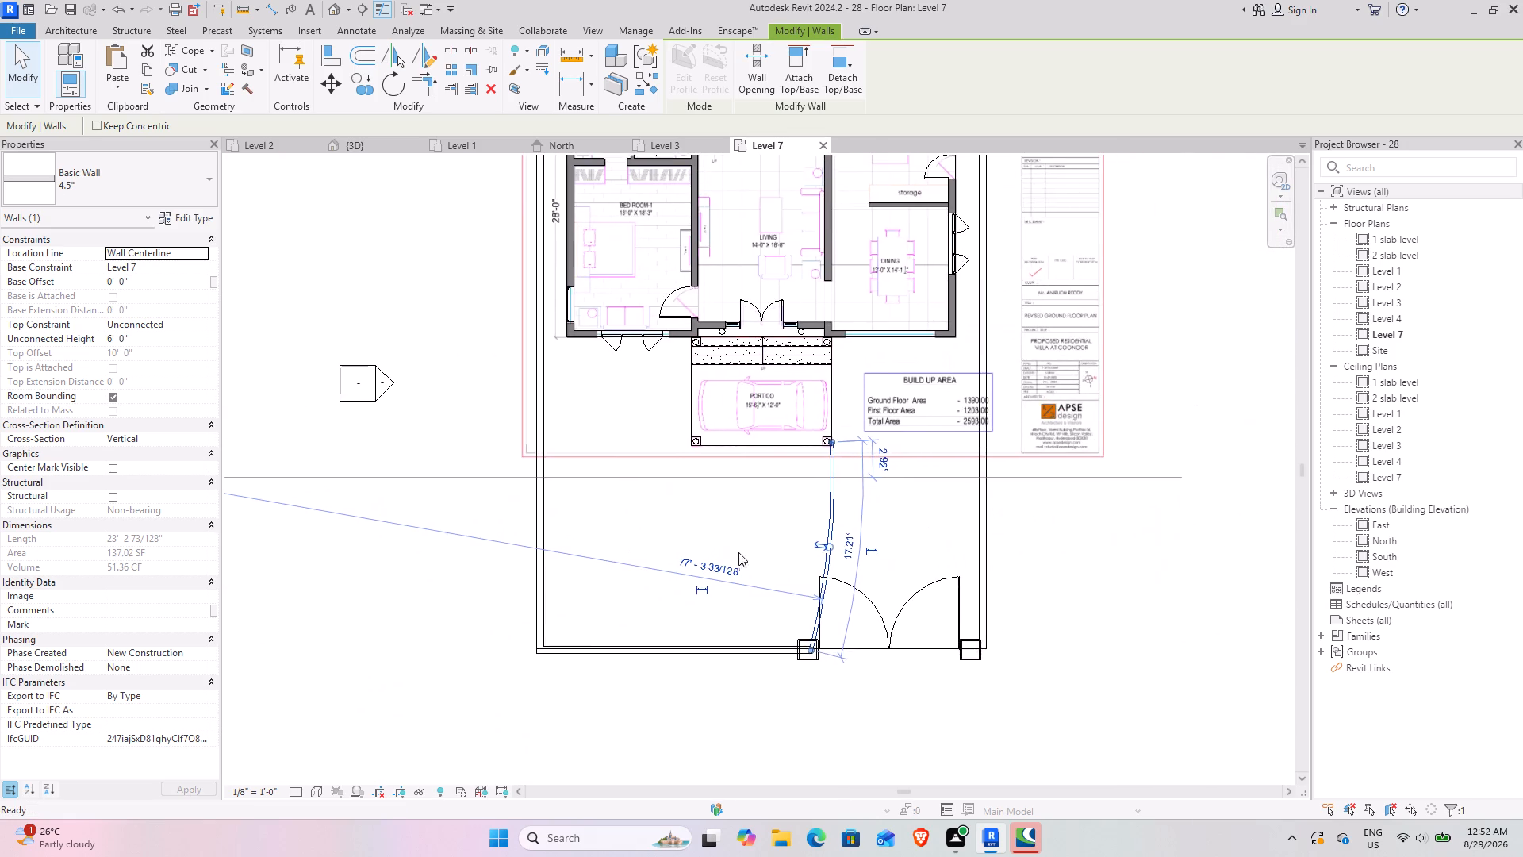
{"action": "scroll", "coordinate": [731, 589], "scroll_direction": "up", "scroll_amount": 5}
{"action": "middle_click_drag", "start_coordinate": [882, 534], "coordinate": [738, 536]}
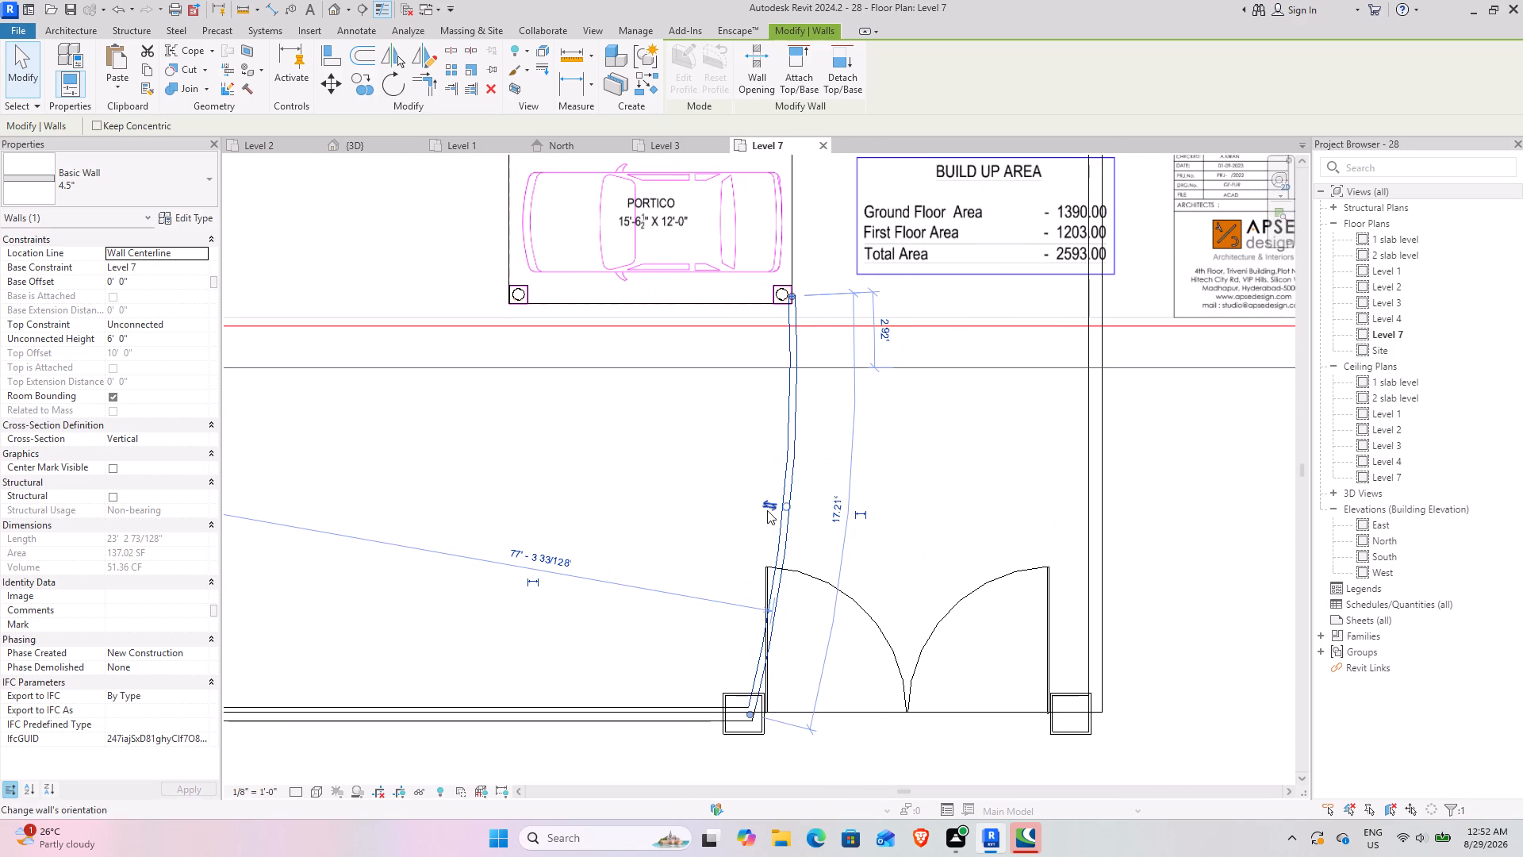
{"action": "left_click", "coordinate": [767, 505]}
{"action": "left_click", "coordinate": [813, 514]}
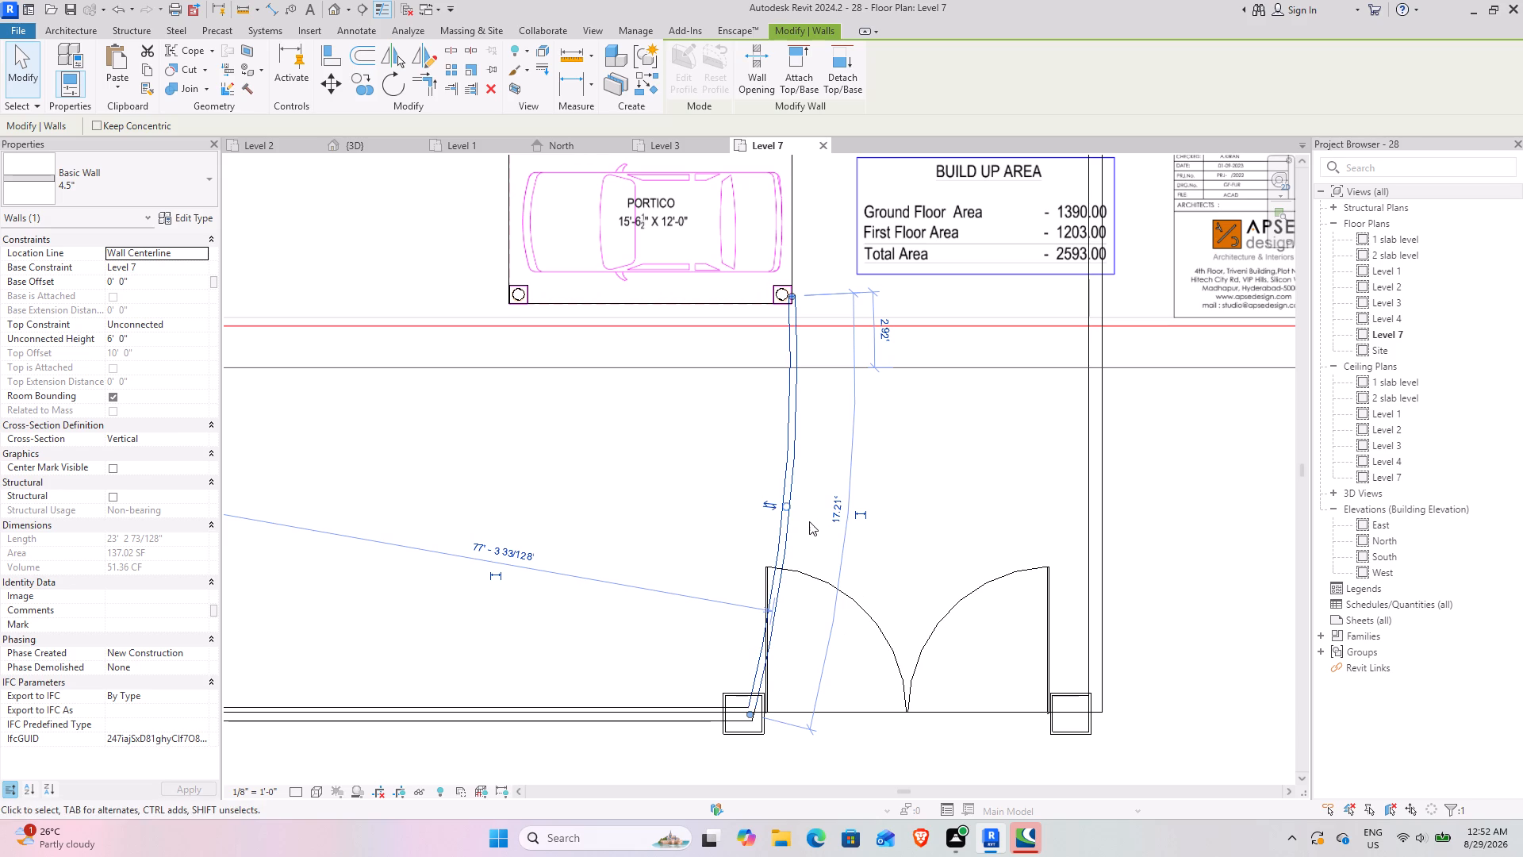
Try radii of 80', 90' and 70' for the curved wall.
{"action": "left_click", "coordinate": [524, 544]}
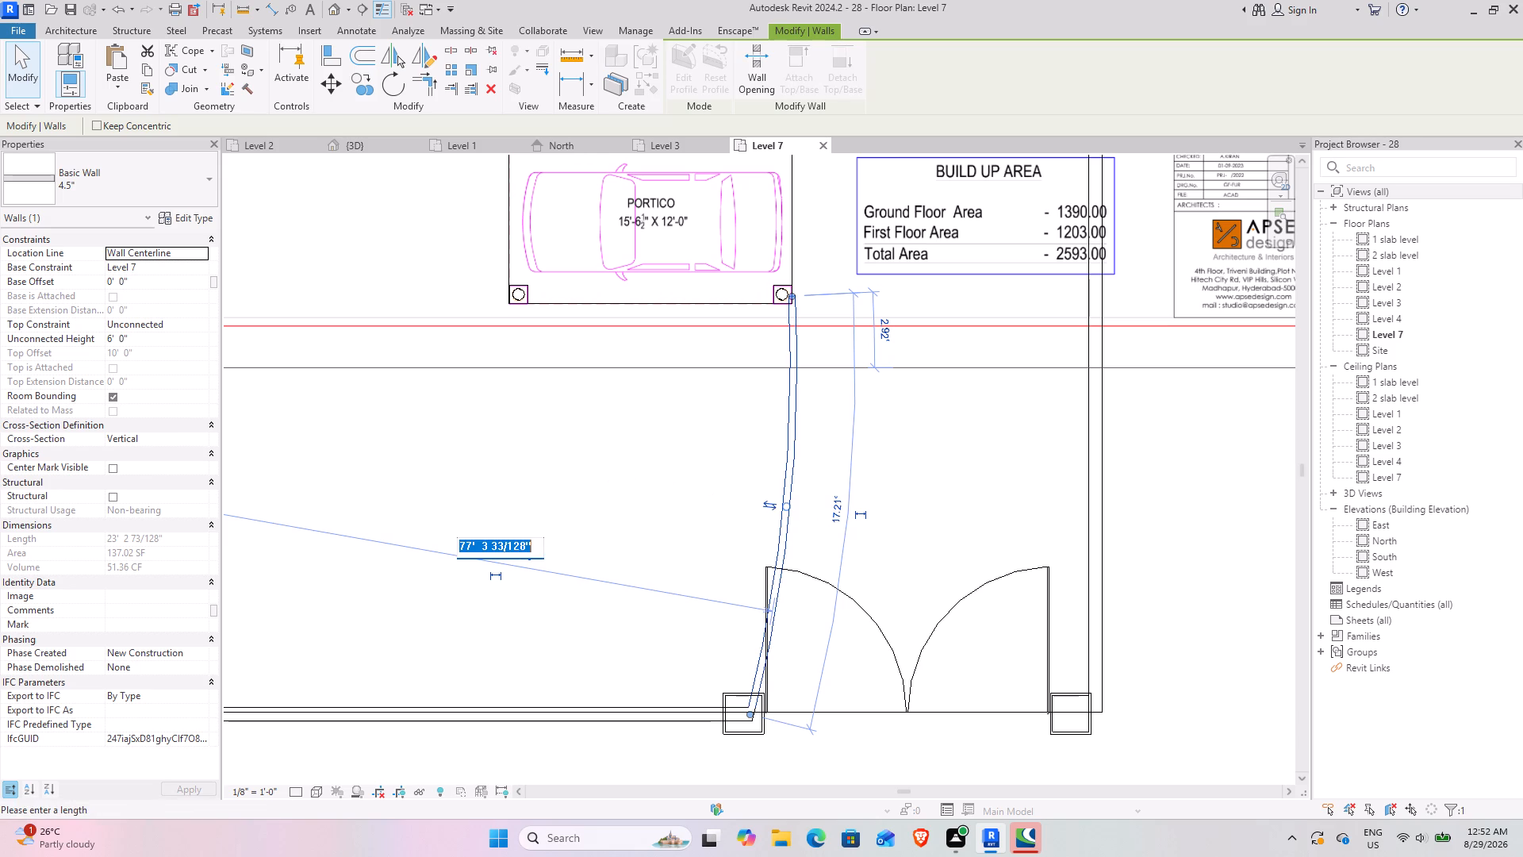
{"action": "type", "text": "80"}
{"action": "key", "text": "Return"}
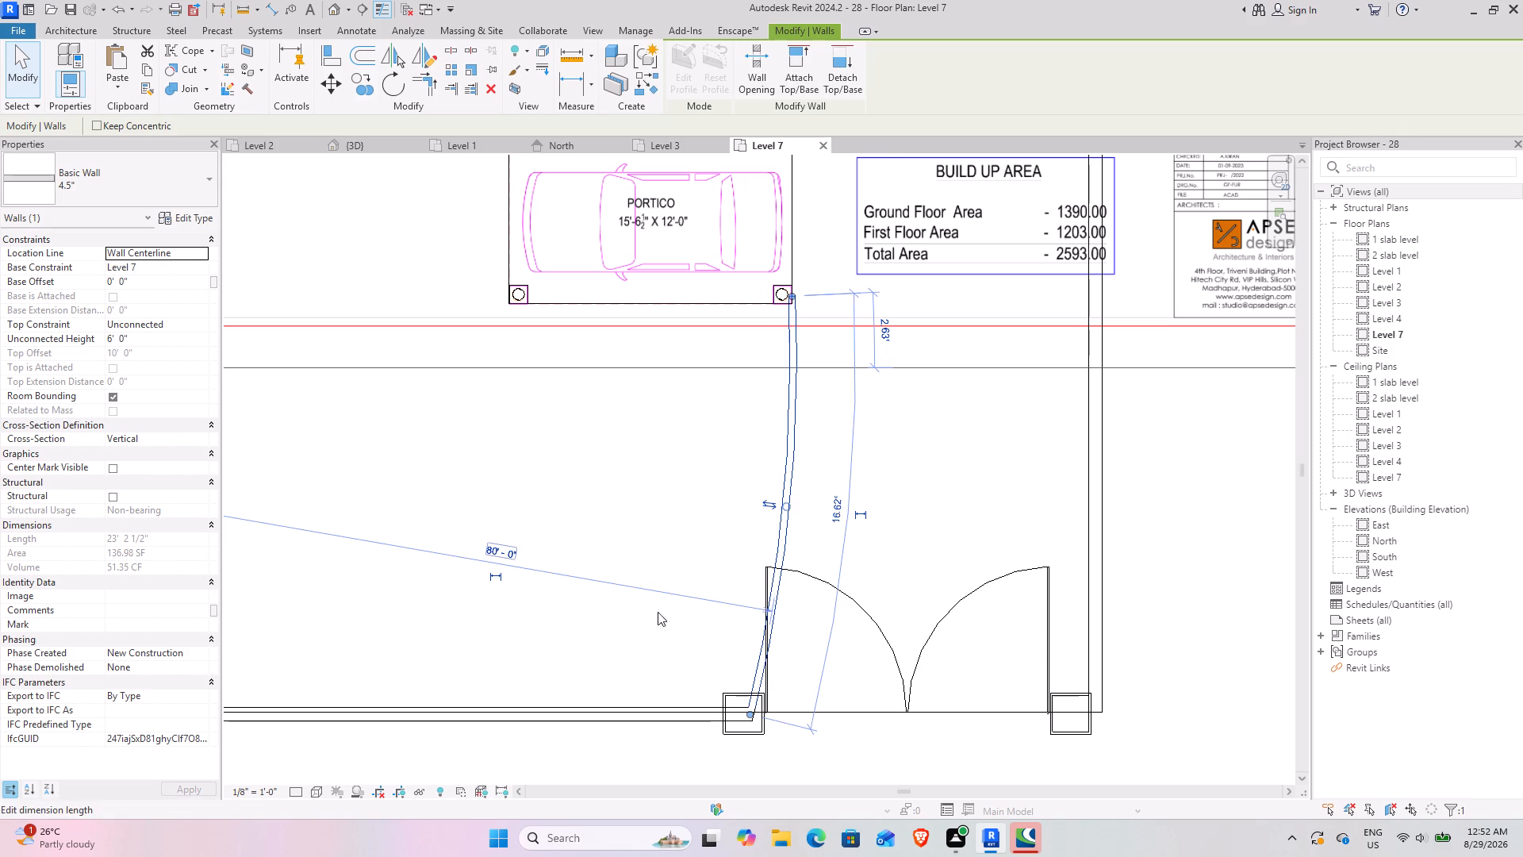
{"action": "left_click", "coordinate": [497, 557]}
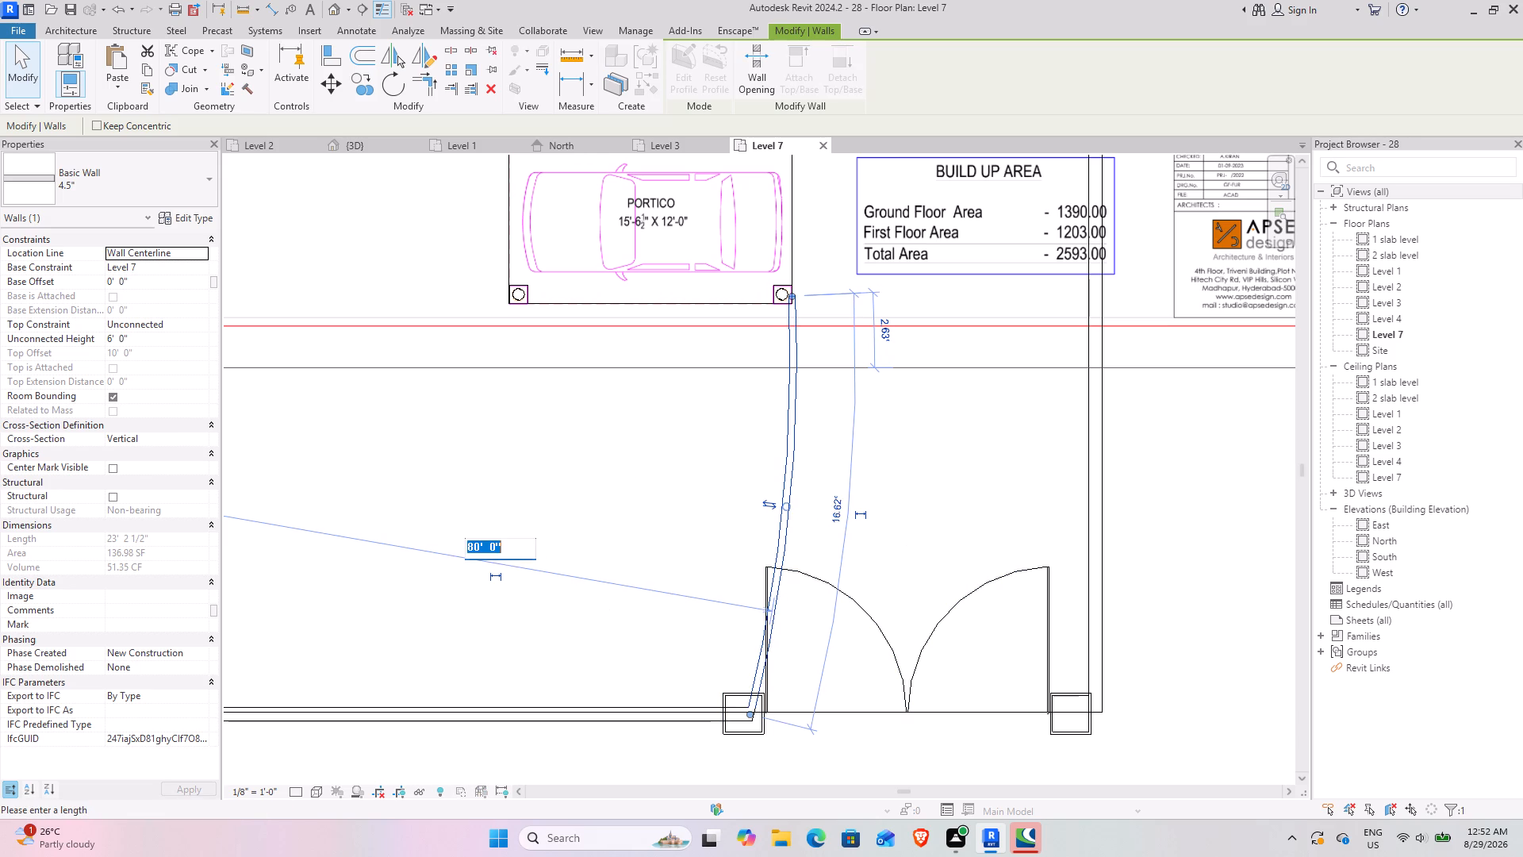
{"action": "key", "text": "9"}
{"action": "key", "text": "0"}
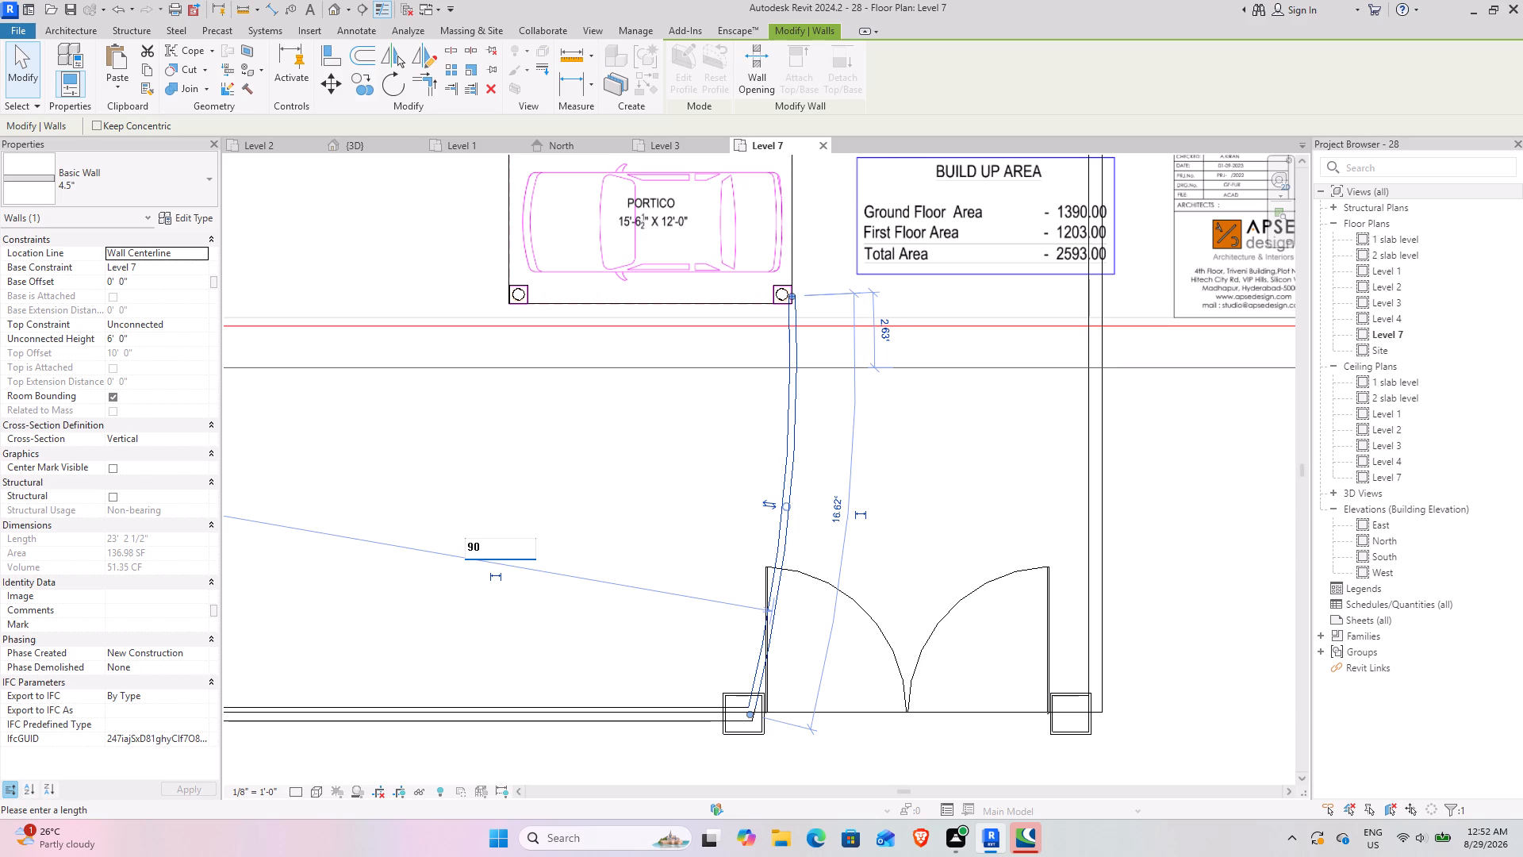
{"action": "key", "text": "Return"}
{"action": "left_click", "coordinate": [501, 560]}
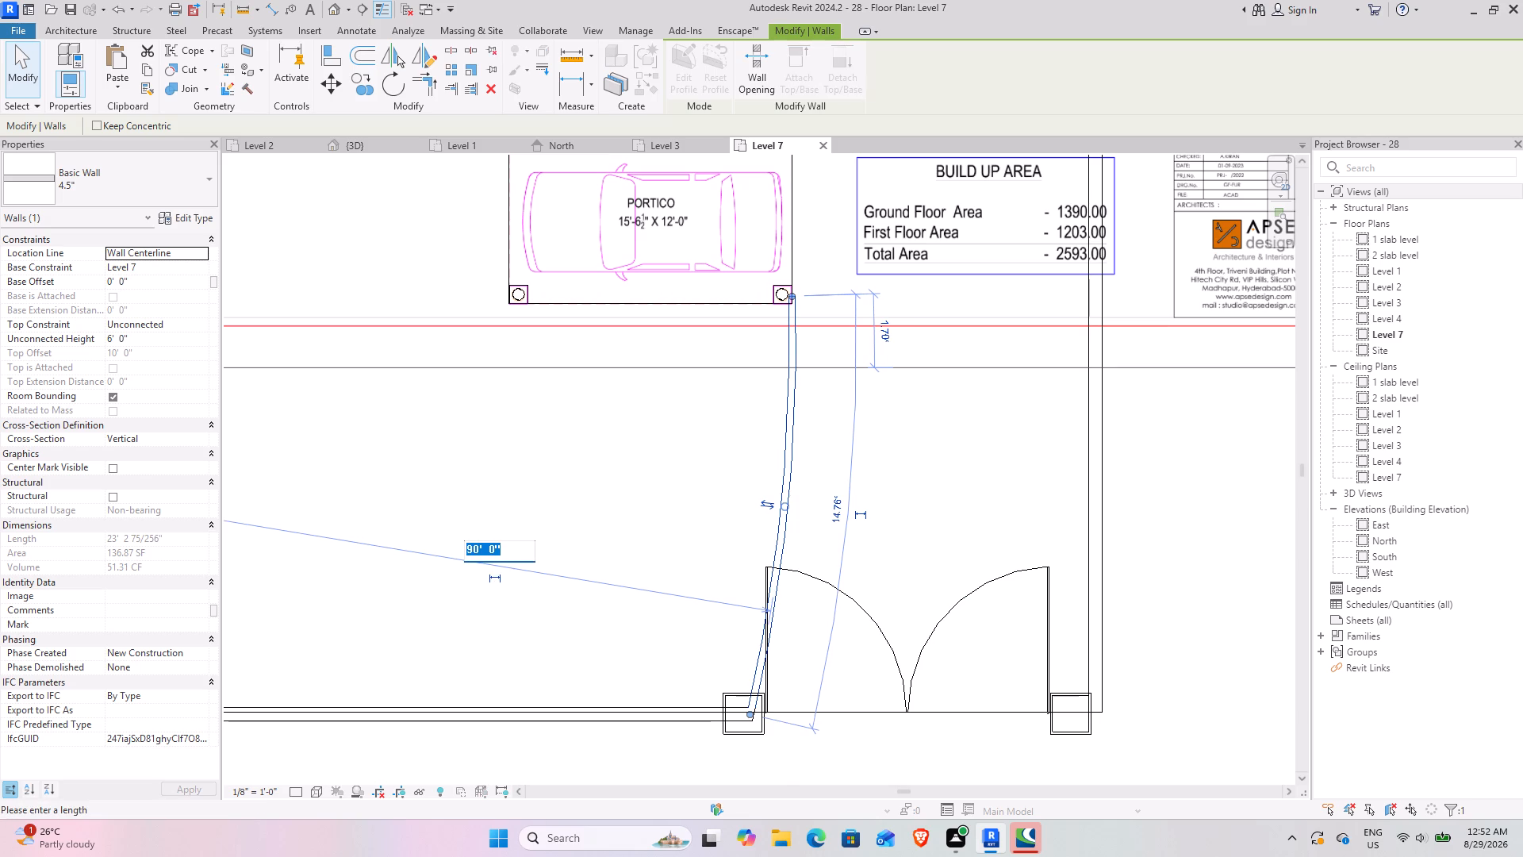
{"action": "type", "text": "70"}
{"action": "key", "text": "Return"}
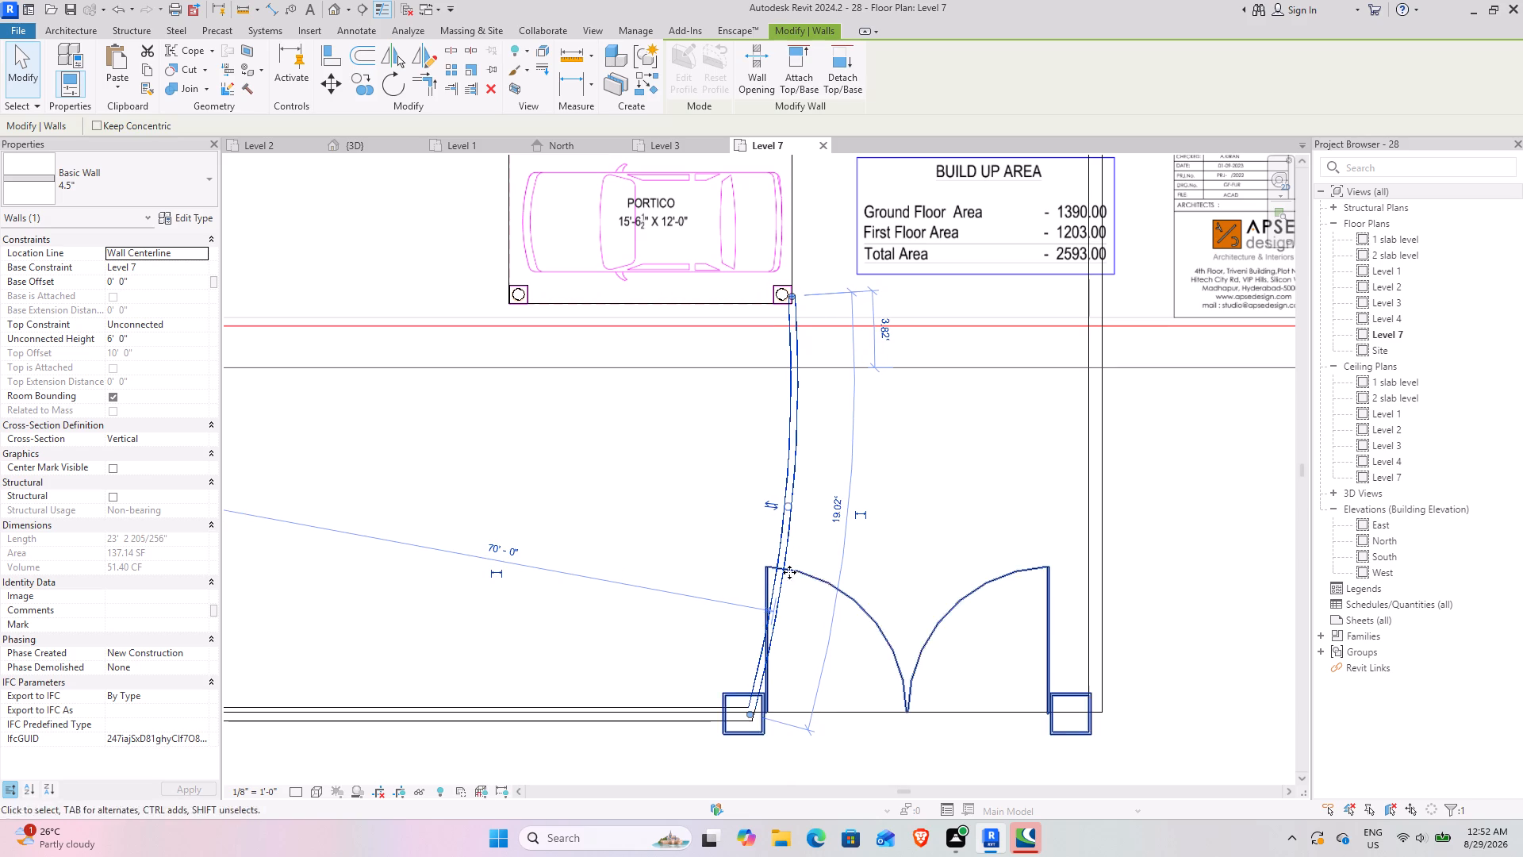
Set the curved wall's radius to 60'.
{"action": "left_click", "coordinate": [506, 551]}
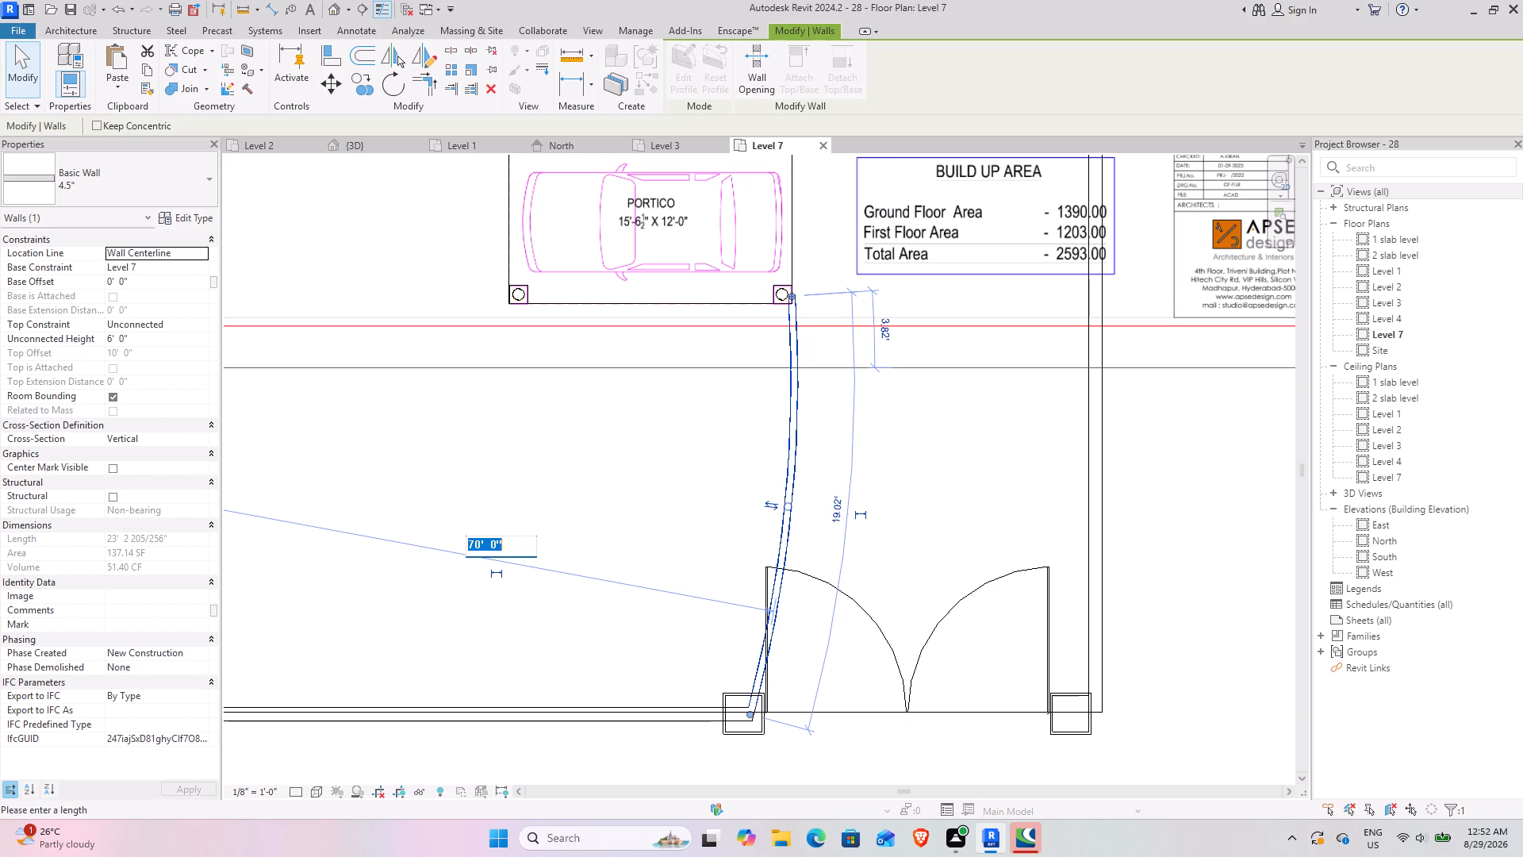
{"action": "type", "text": "60"}
{"action": "key", "text": "Return"}
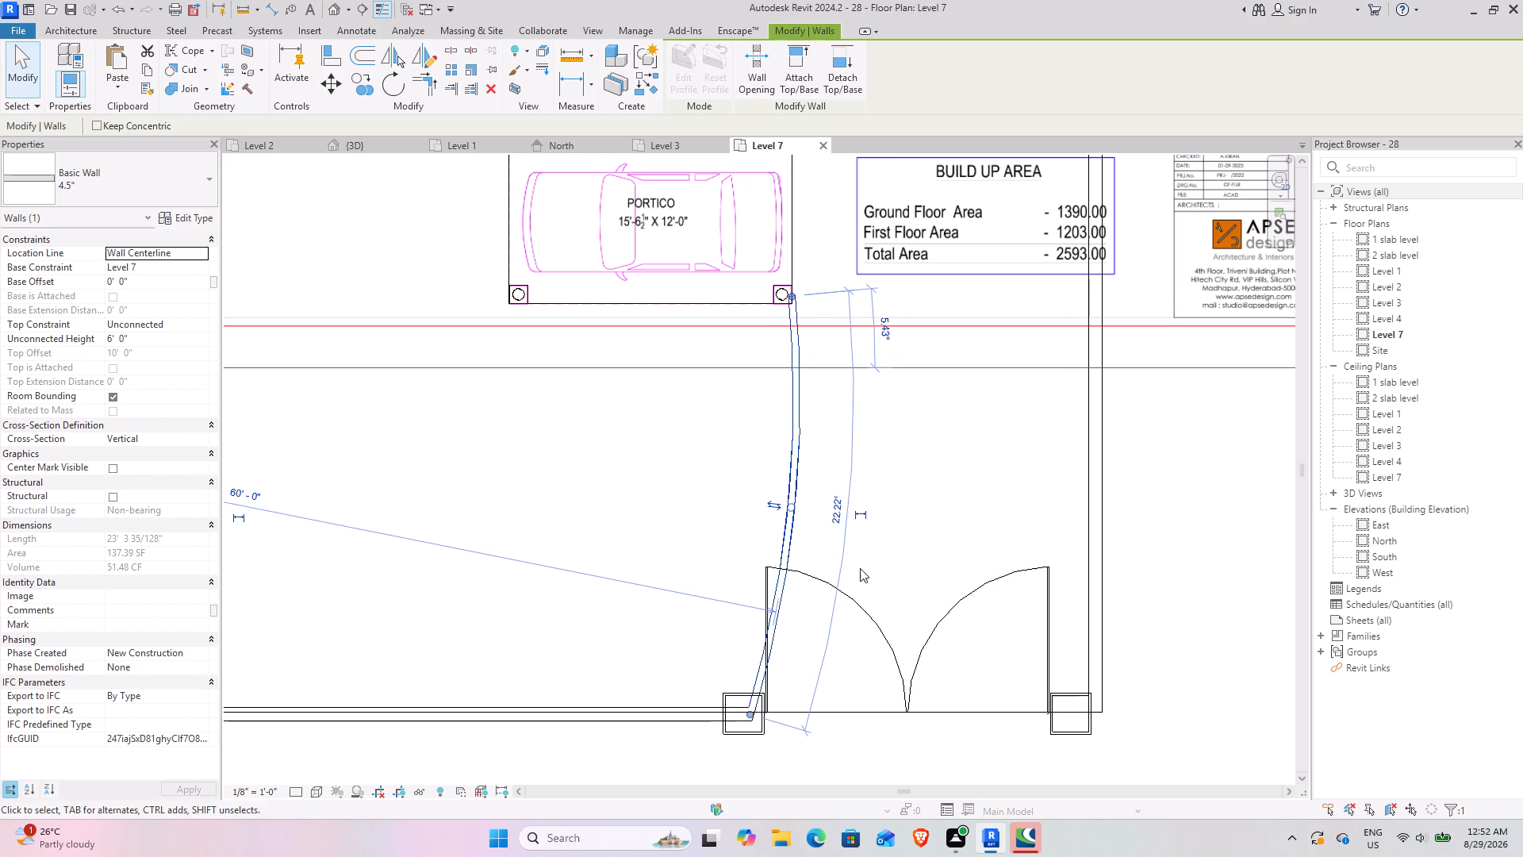
{"action": "left_click", "coordinate": [938, 518]}
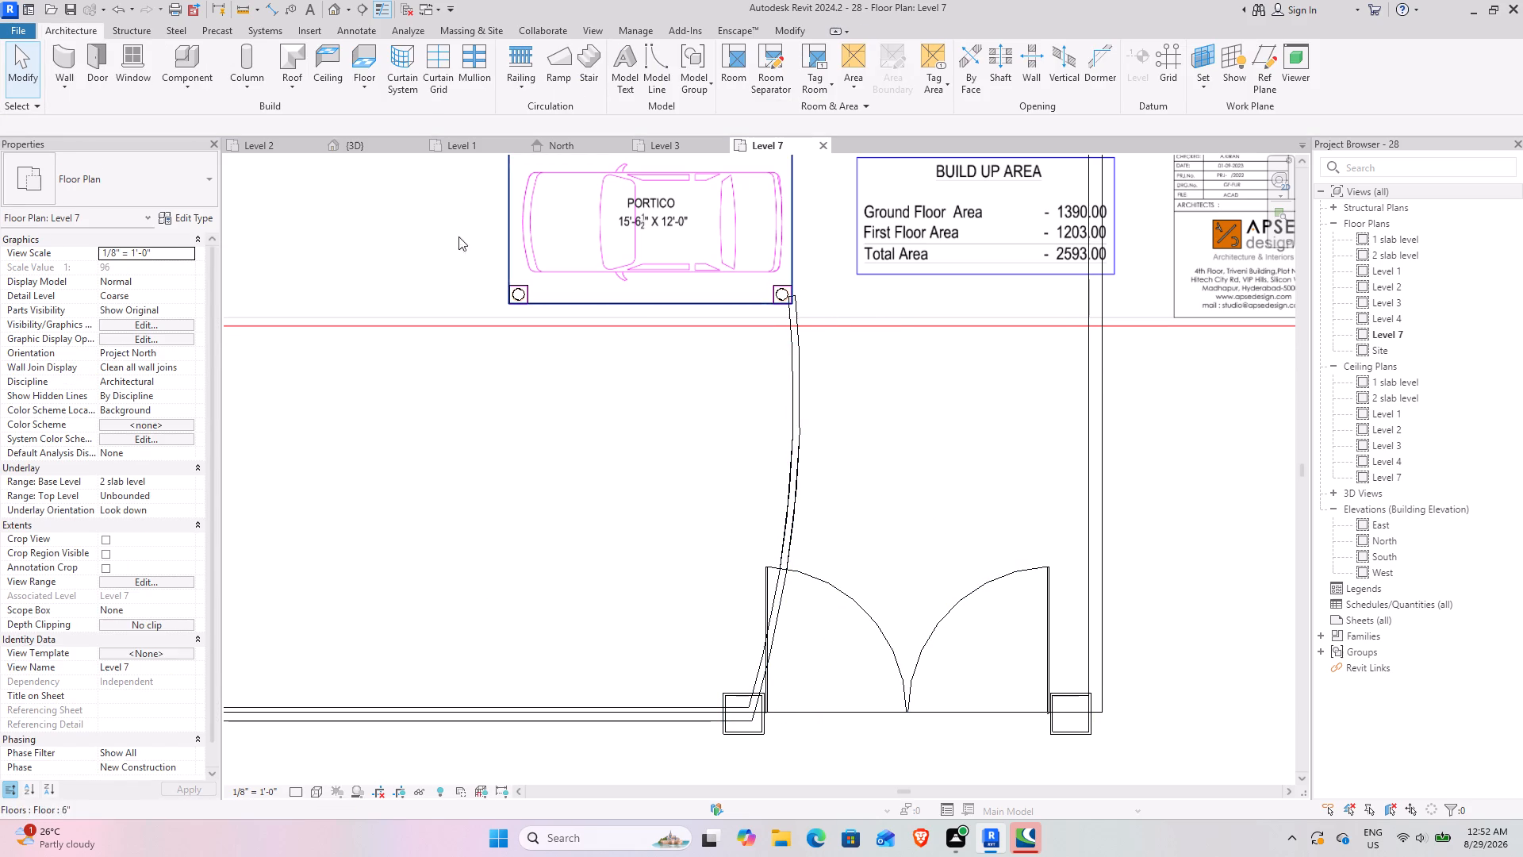
In the 3D view, set the curved wall's unconnected height to 8".
{"action": "left_click", "coordinate": [356, 149]}
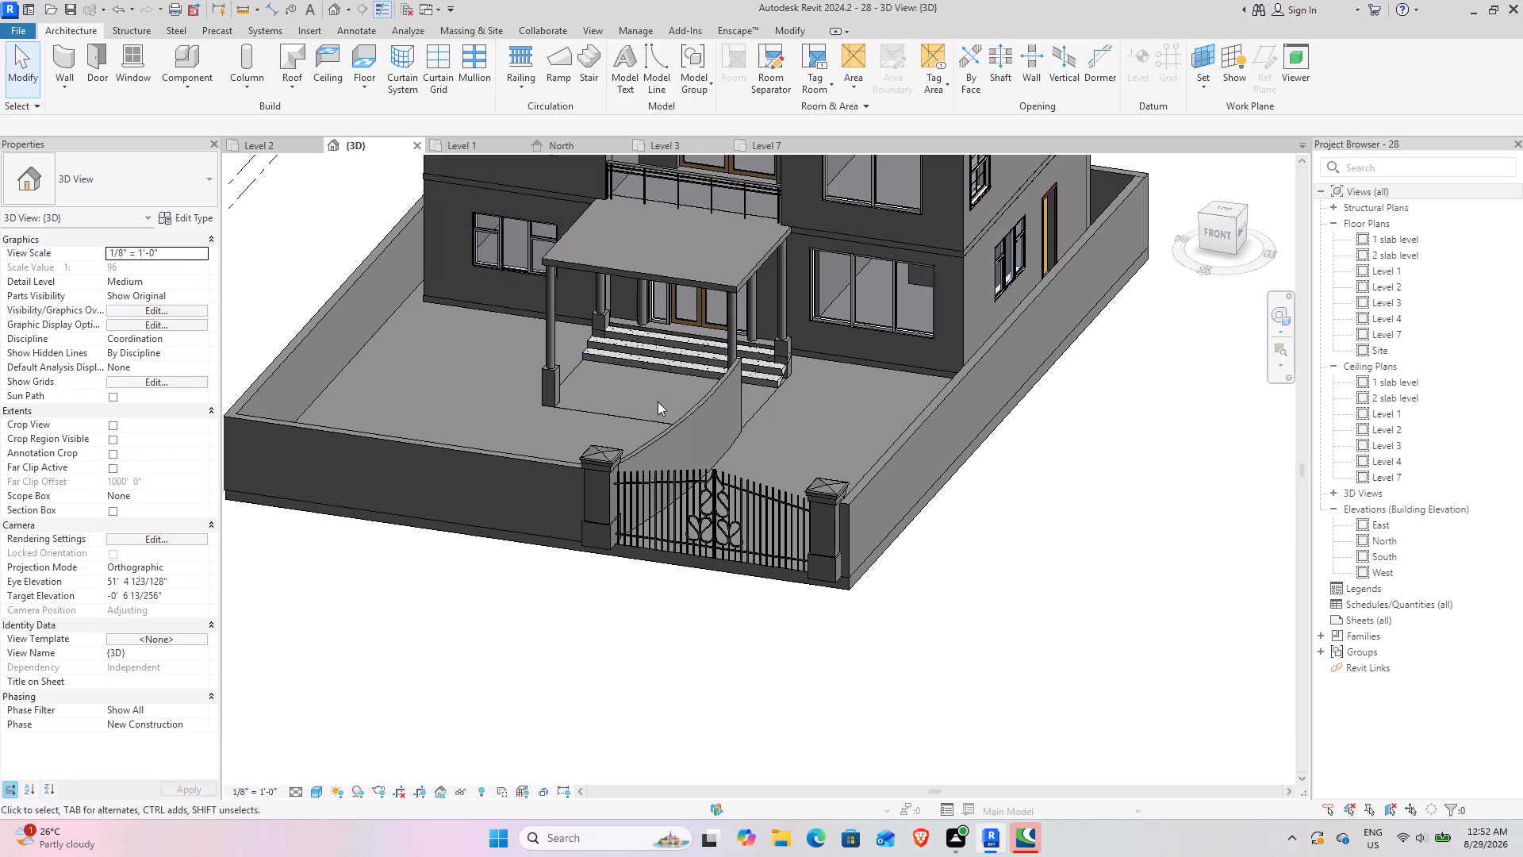
{"action": "middle_click_drag", "start_coordinate": [709, 540], "coordinate": [714, 548], "text": "shift"}
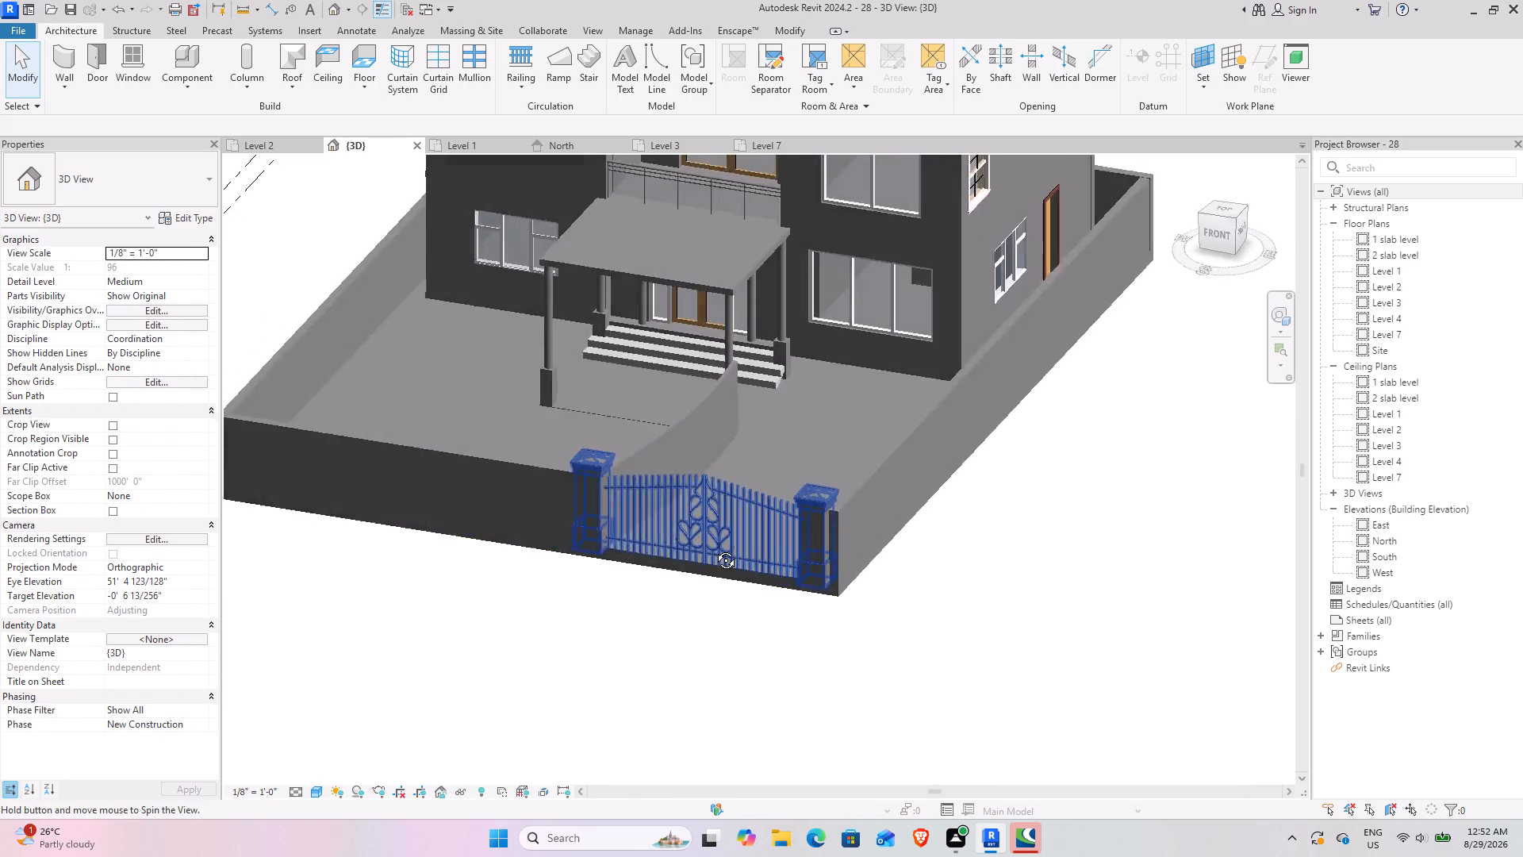
{"action": "middle_click_drag", "start_coordinate": [714, 548], "coordinate": [727, 582], "text": "shift"}
{"action": "left_click", "coordinate": [716, 455]}
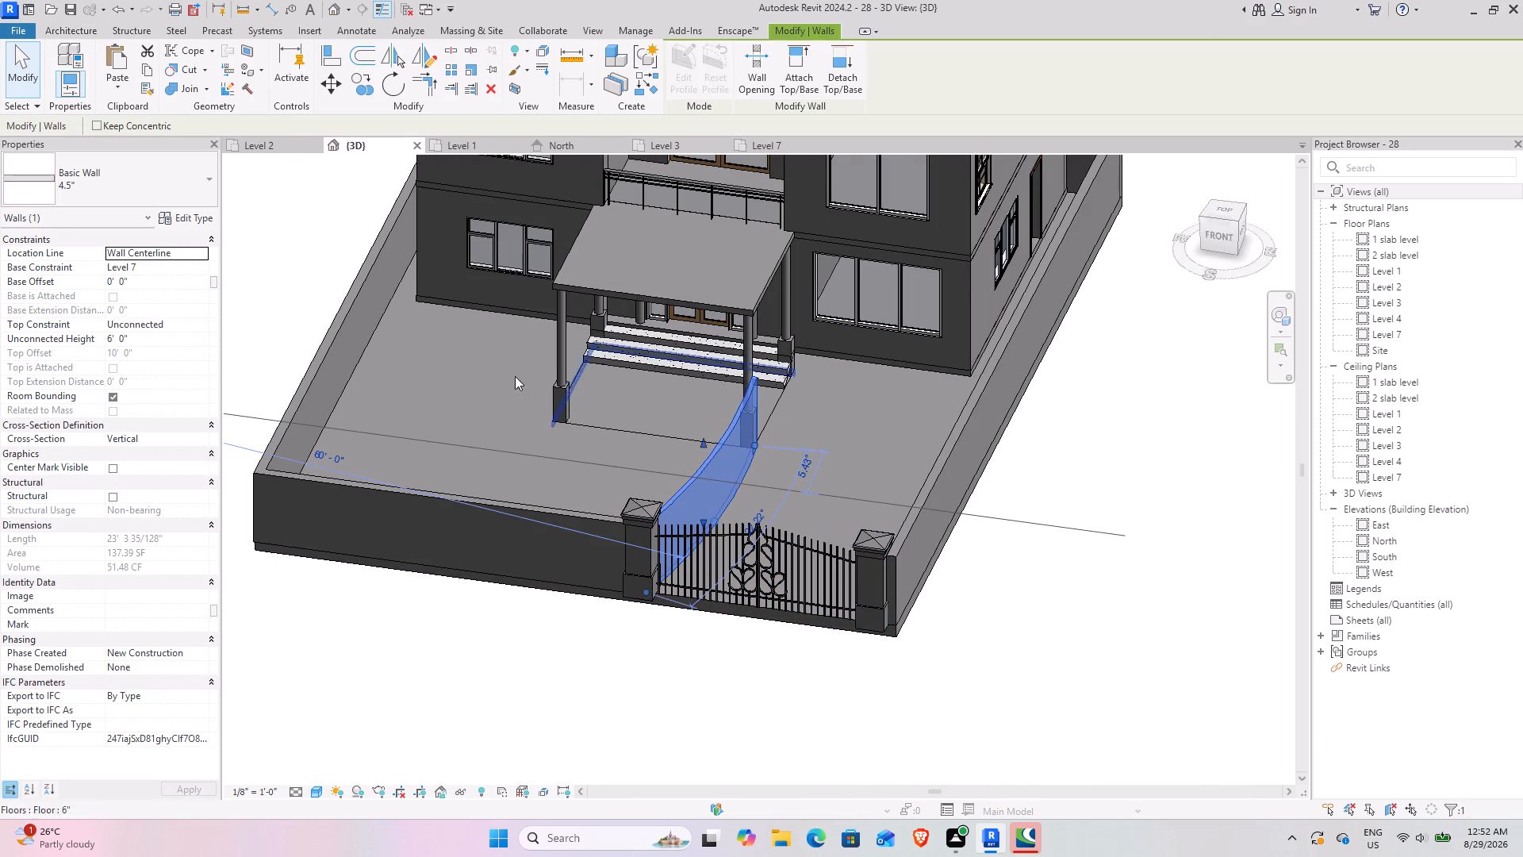
{"action": "left_click", "coordinate": [209, 326]}
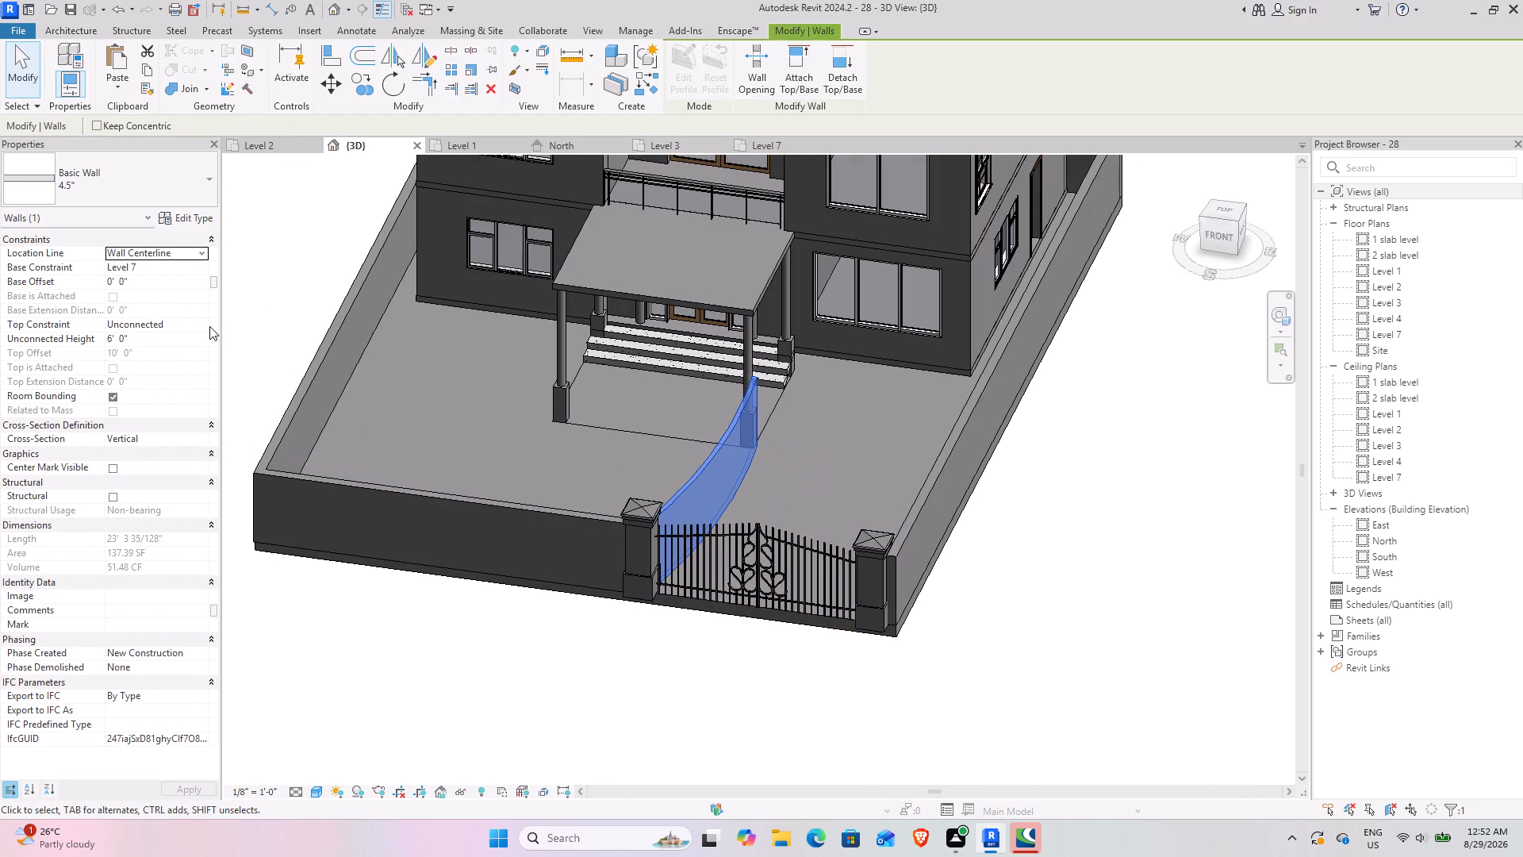
{"action": "left_click", "coordinate": [166, 342]}
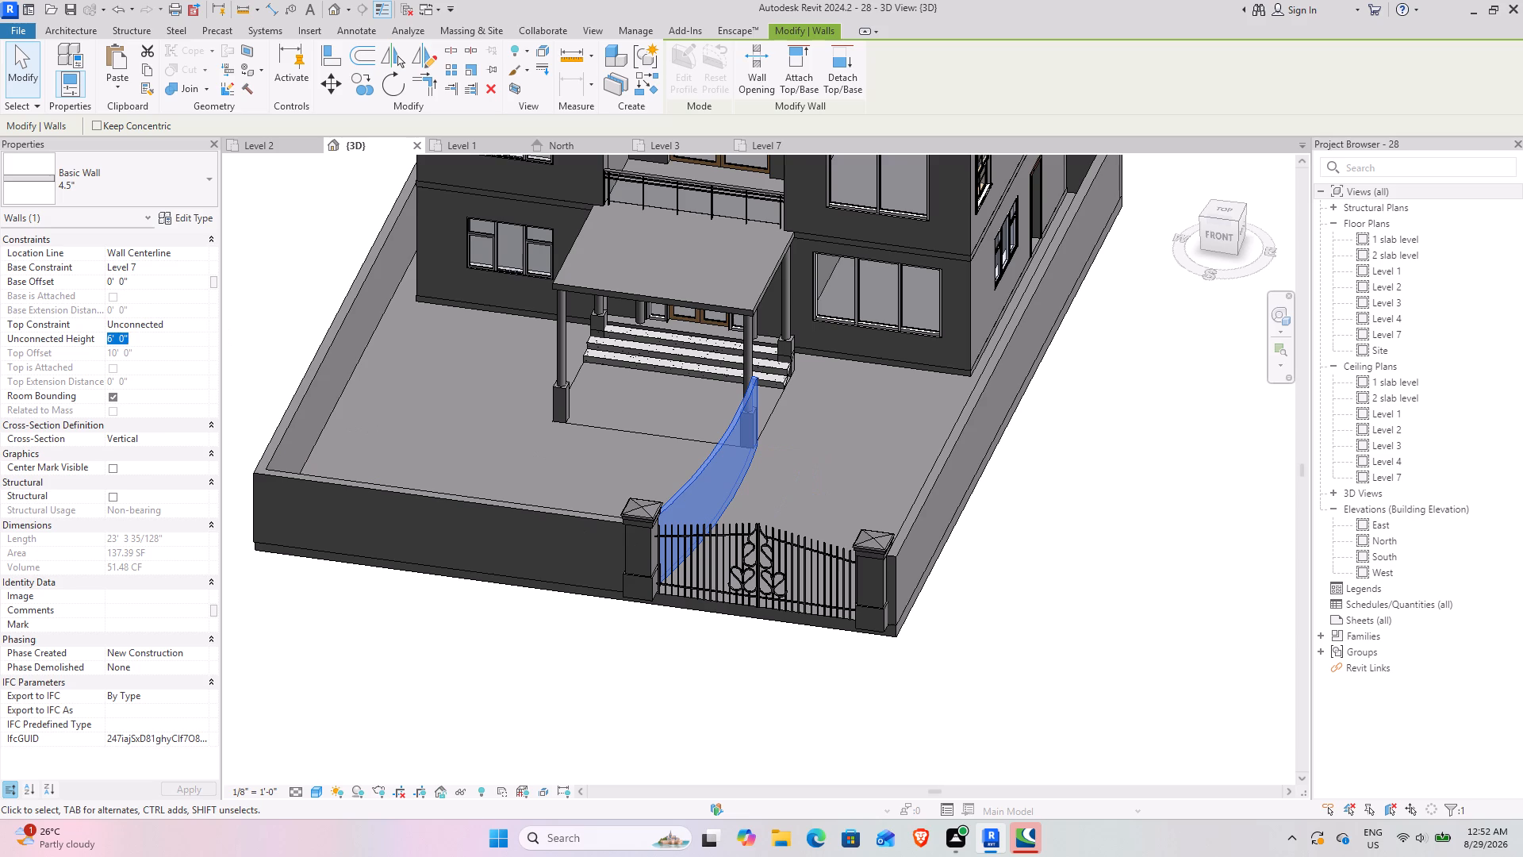
{"action": "key", "text": "8"}
{"action": "type", "text": ":\""}
{"action": "key", "text": "BackSpace"}
{"action": "key", "text": "BackSpace"}
{"action": "key", "text": "shift+quotedbl"}
{"action": "key", "text": "Return"}
{"action": "left_click", "coordinate": [1005, 675]}
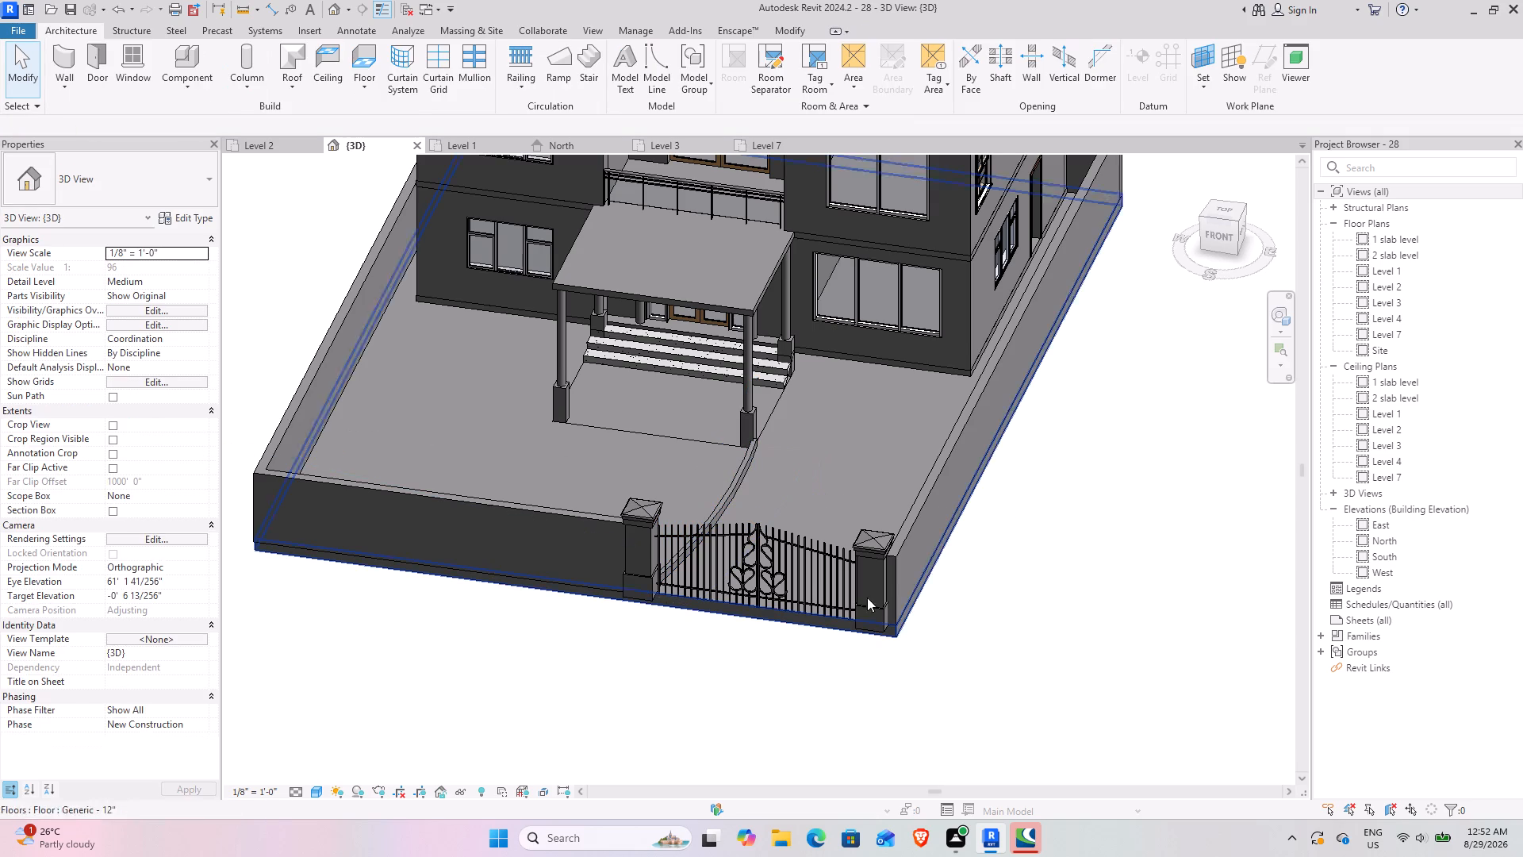
Start Create Similar from the curved 4.5" wall and switch to the Level 7 plan for placement.
{"action": "left_click", "coordinate": [744, 467]}
{"action": "left_click", "coordinate": [649, 92]}
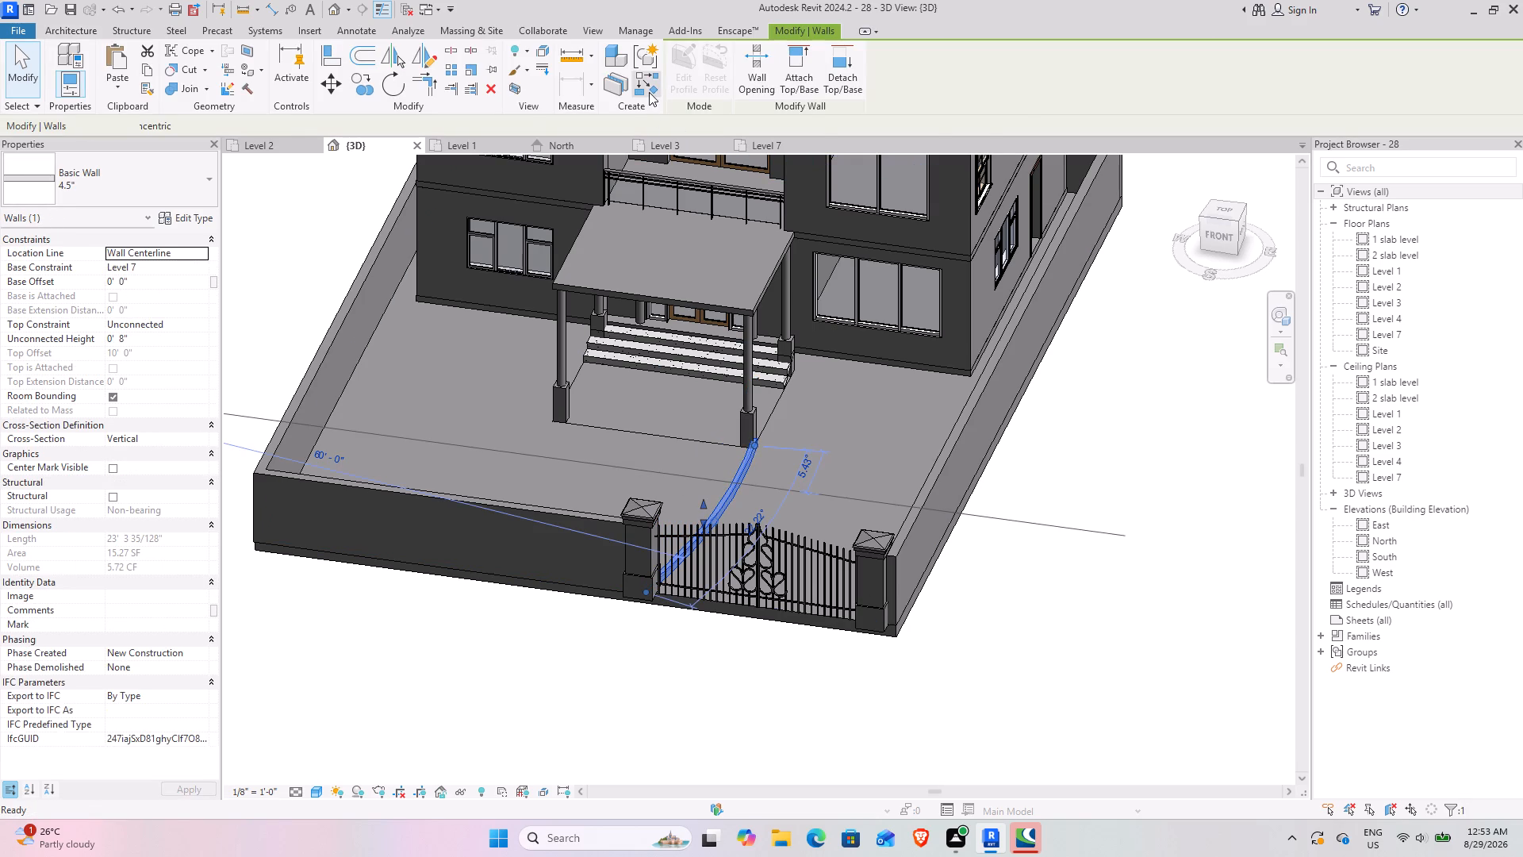
{"action": "left_click", "coordinate": [758, 149]}
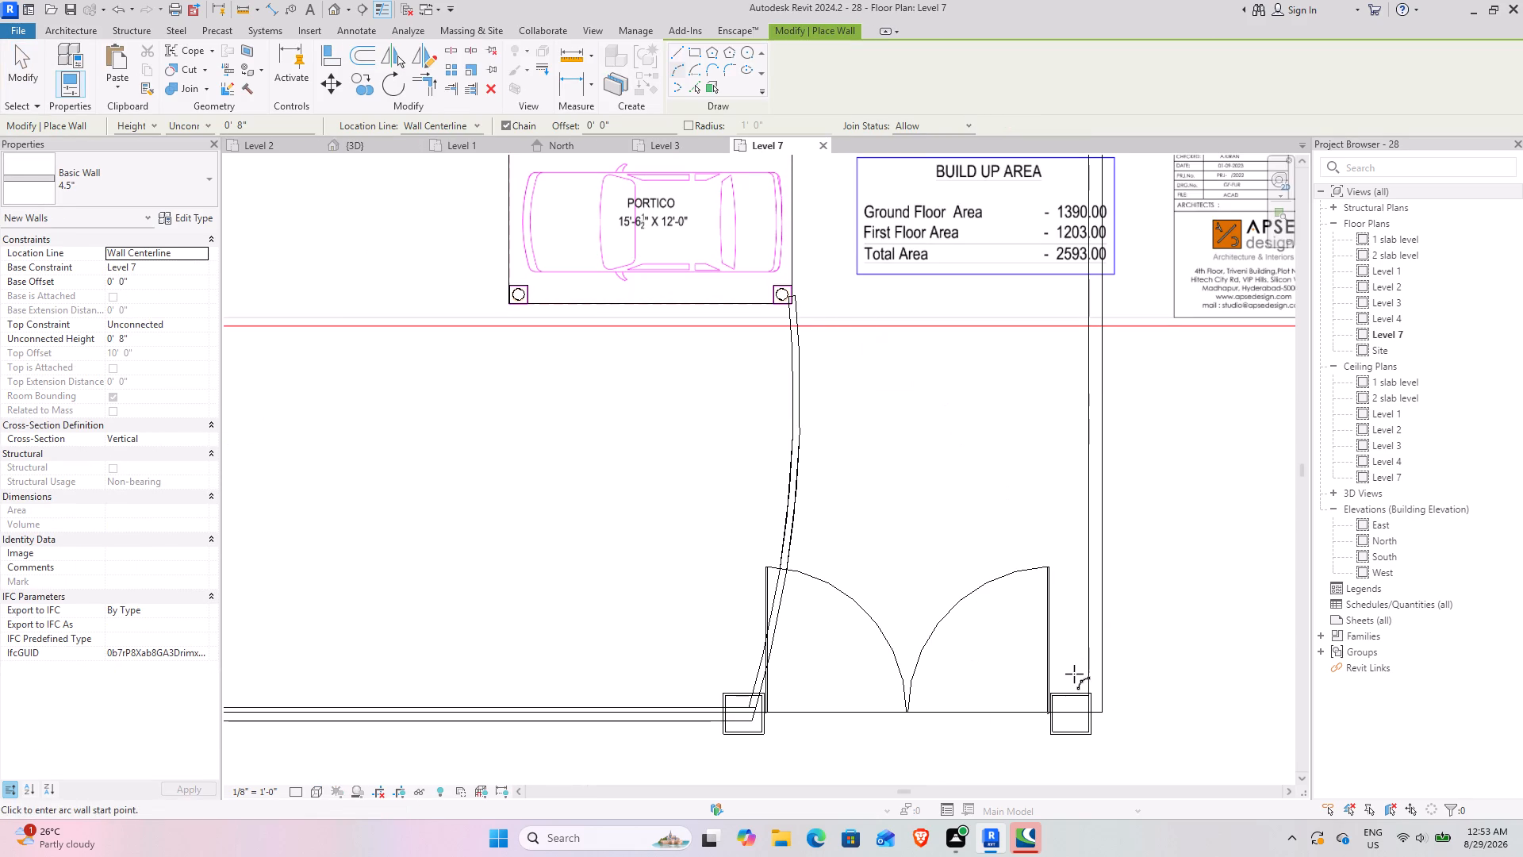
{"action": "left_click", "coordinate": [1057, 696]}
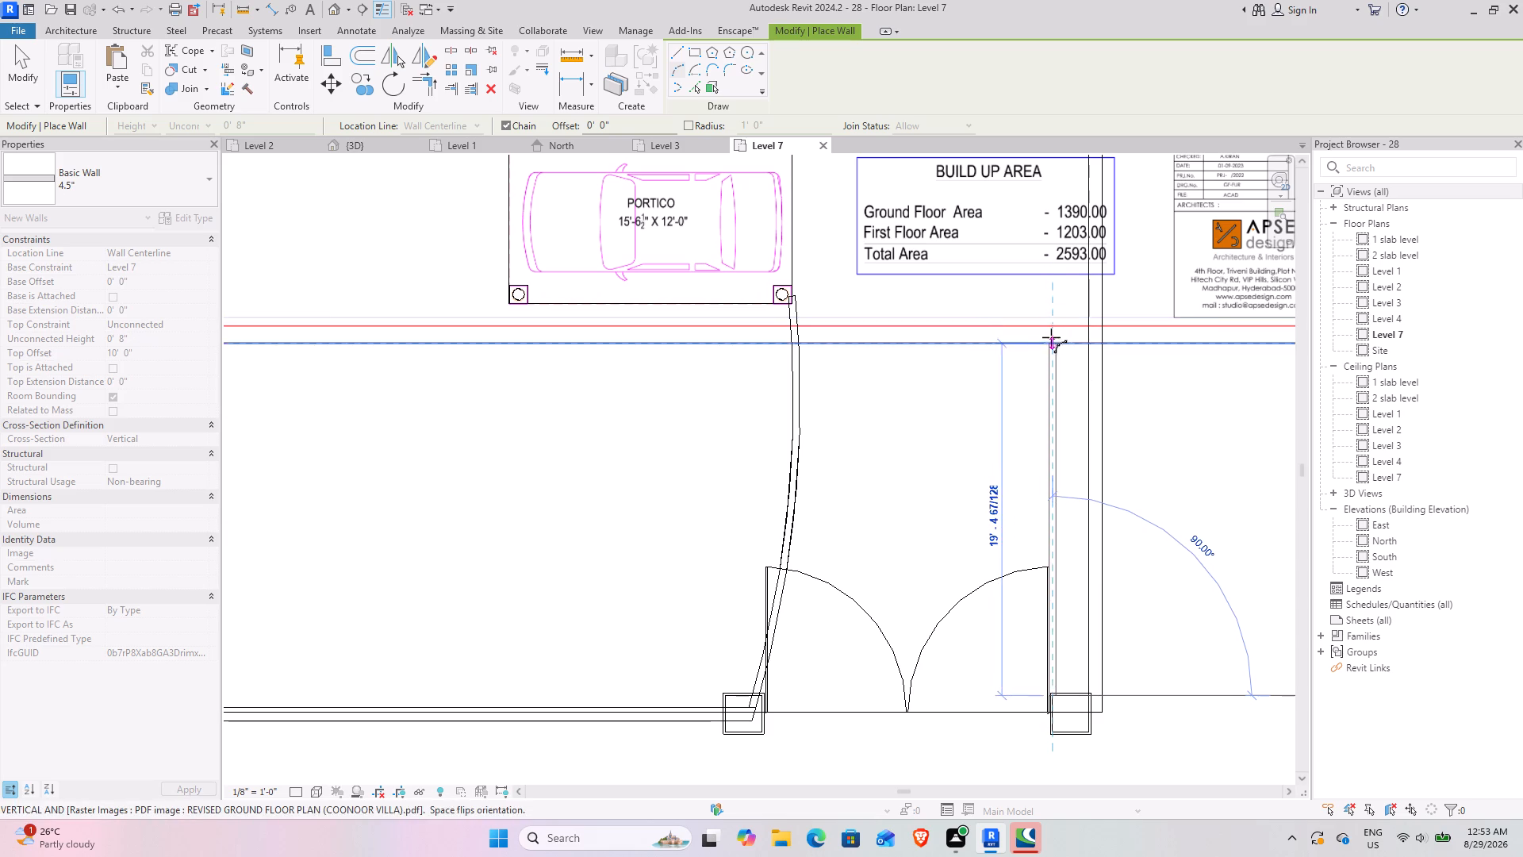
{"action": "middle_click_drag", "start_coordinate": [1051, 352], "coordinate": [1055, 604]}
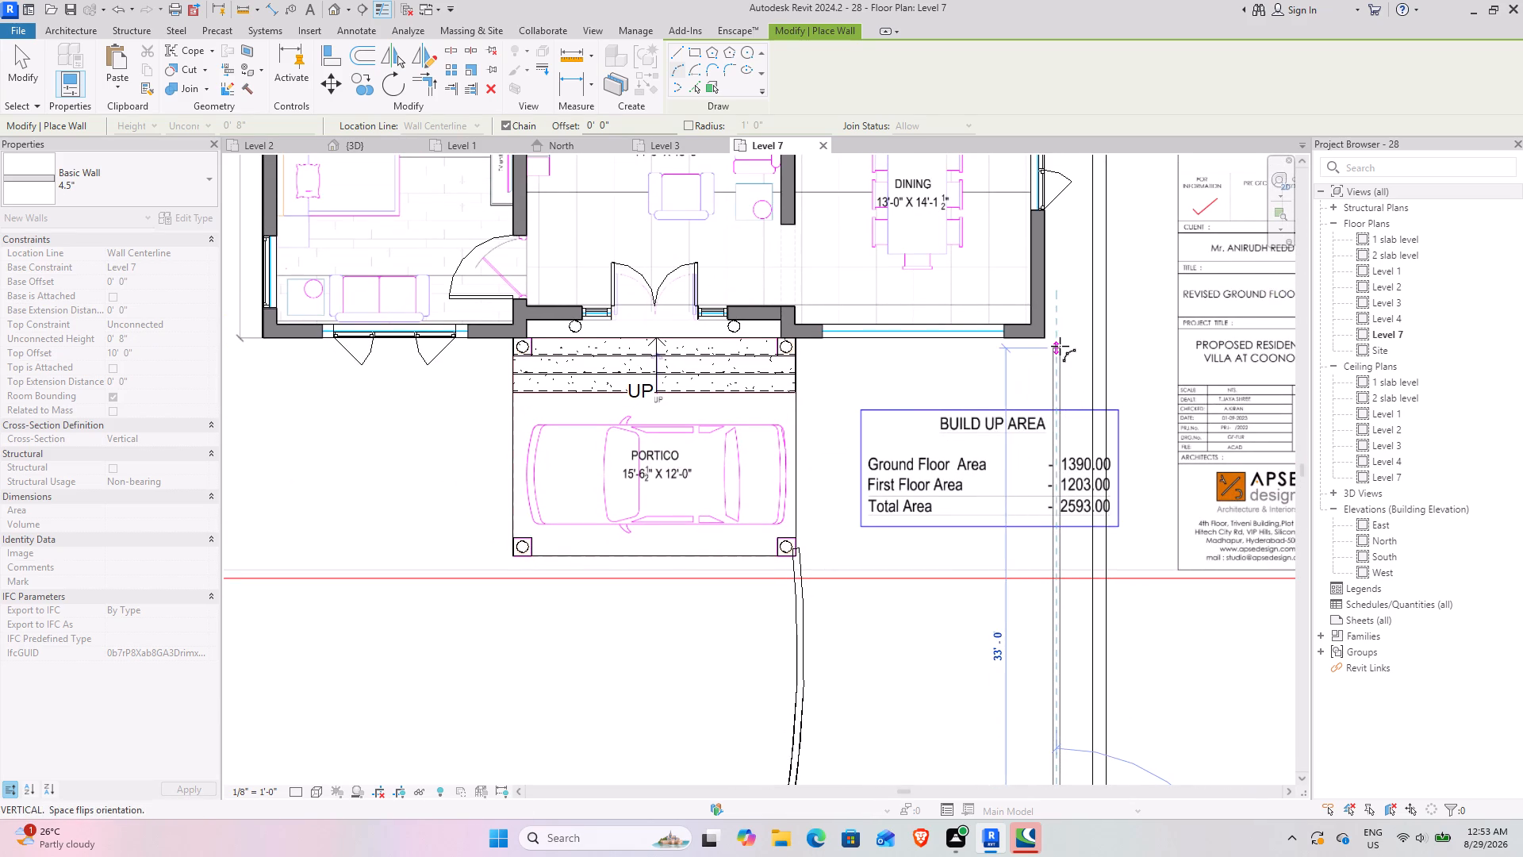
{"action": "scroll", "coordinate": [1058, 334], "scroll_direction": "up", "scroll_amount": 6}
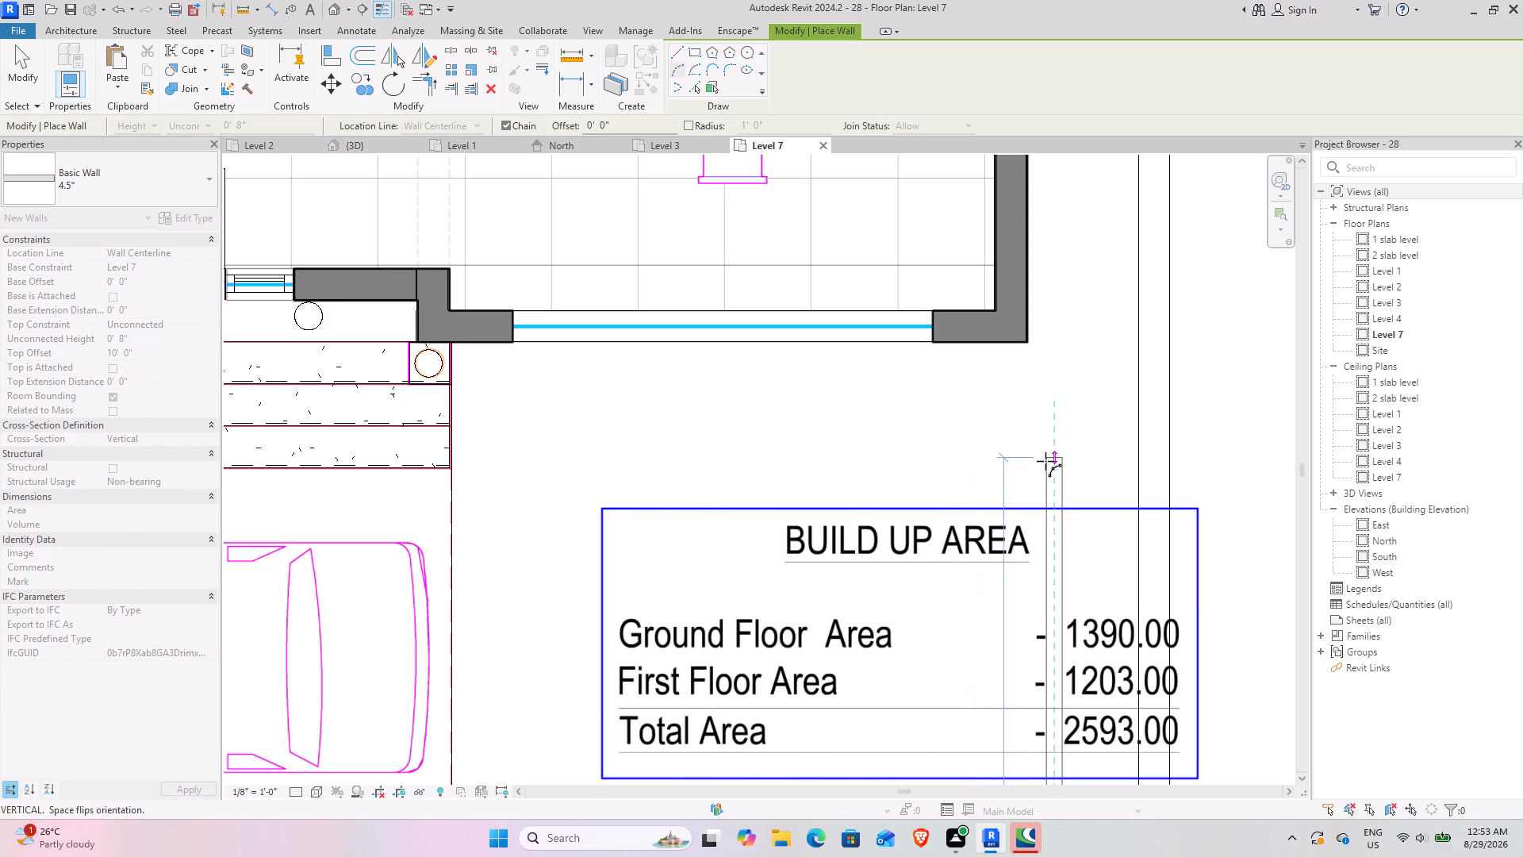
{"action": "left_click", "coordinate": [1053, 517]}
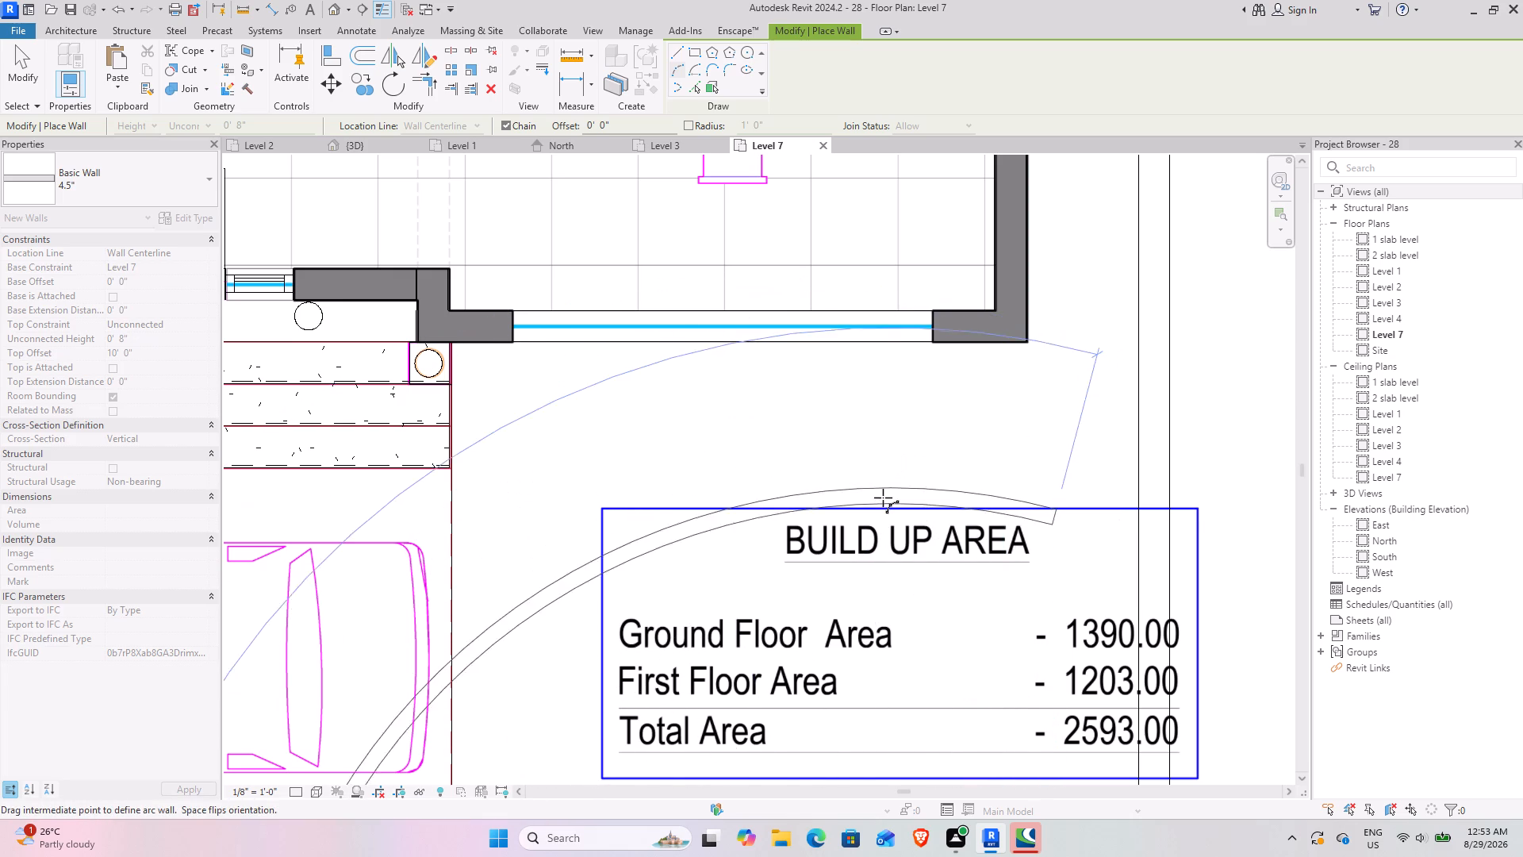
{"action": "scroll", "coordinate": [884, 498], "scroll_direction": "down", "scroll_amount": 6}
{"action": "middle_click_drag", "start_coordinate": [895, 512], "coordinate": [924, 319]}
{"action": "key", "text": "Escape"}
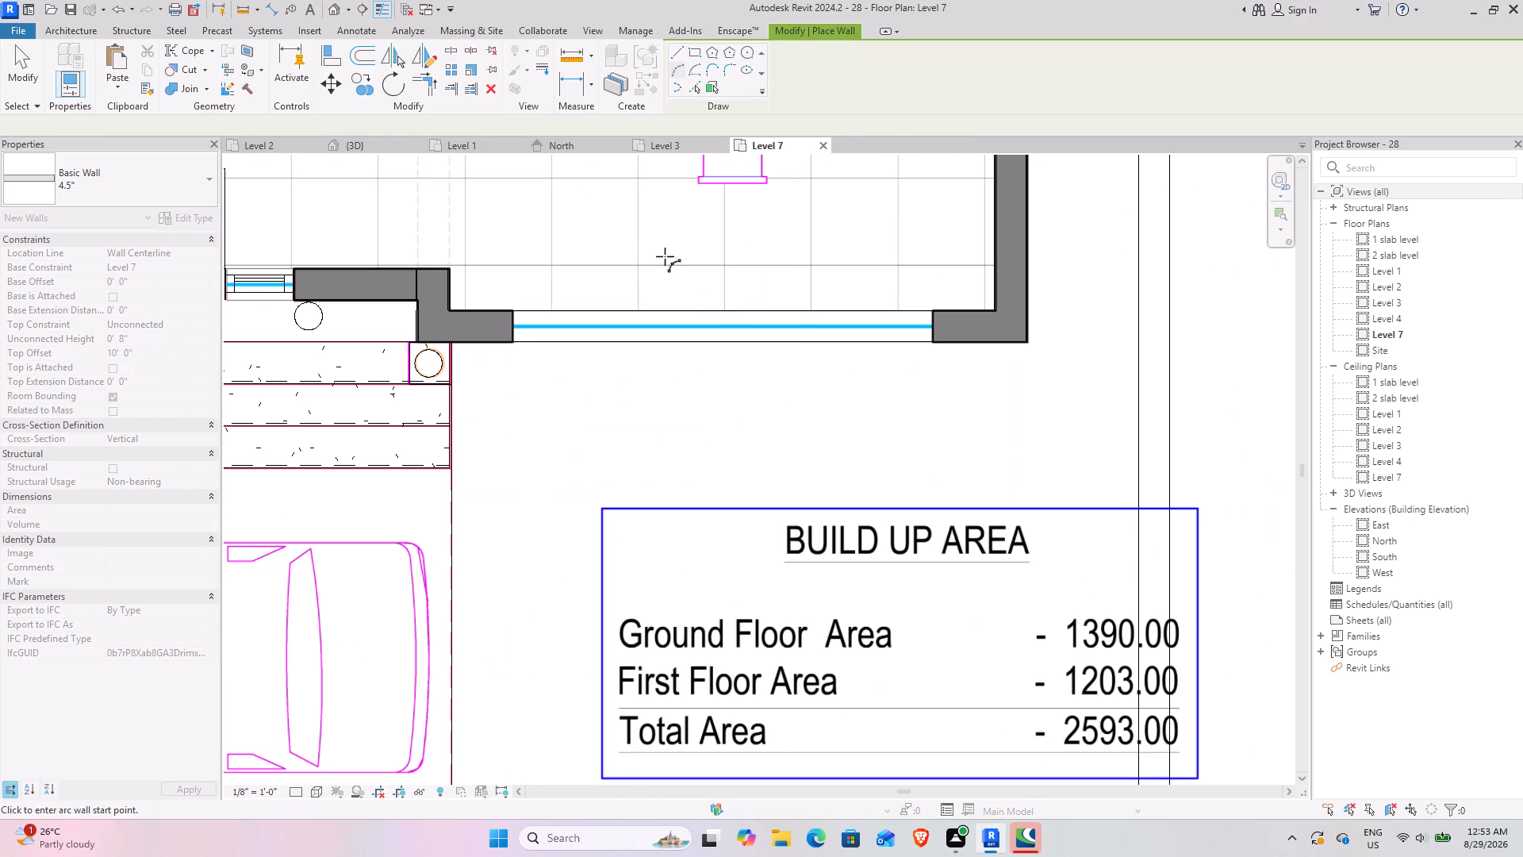
Draw a straight 4.5" wall about 2' 7" long, outward from the outer corner of the portico's lowest step.
{"action": "left_click", "coordinate": [681, 56]}
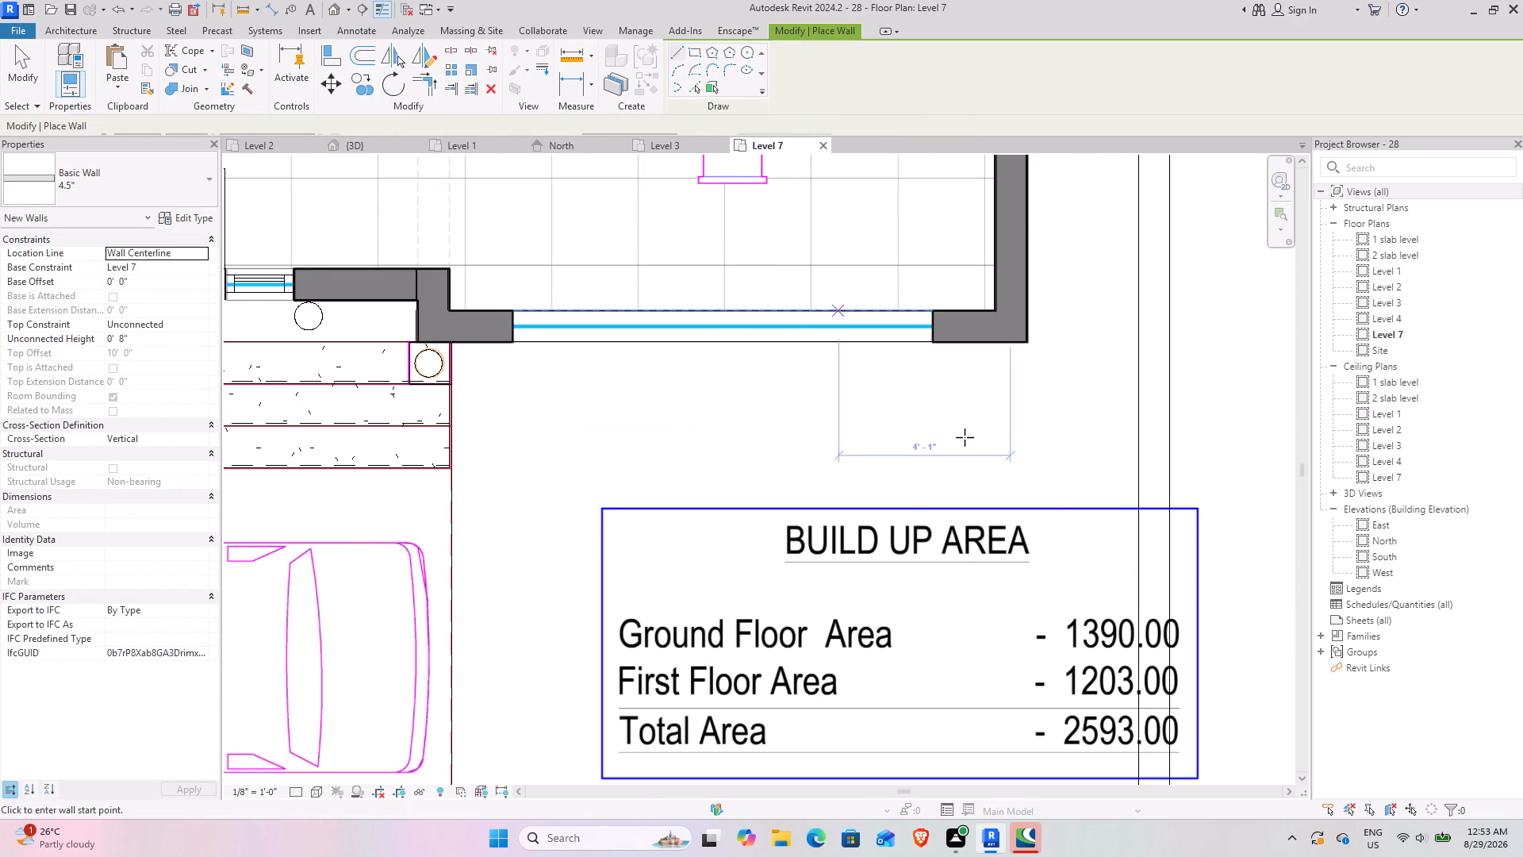
{"action": "scroll", "coordinate": [1044, 498], "scroll_direction": "down", "scroll_amount": 5}
{"action": "scroll", "coordinate": [743, 456], "scroll_direction": "up", "scroll_amount": 7}
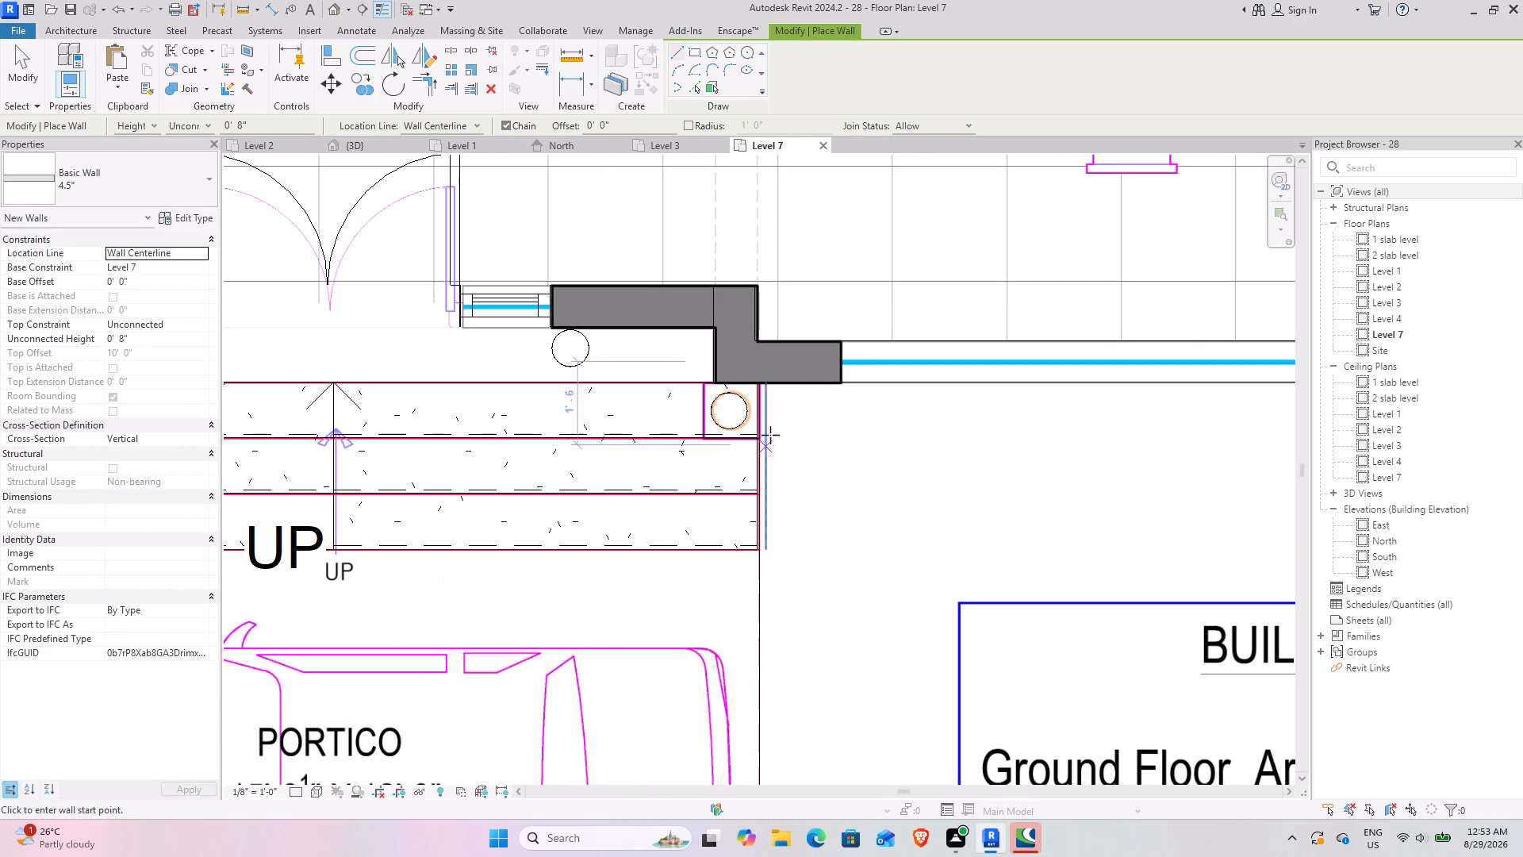
{"action": "left_click", "coordinate": [761, 554]}
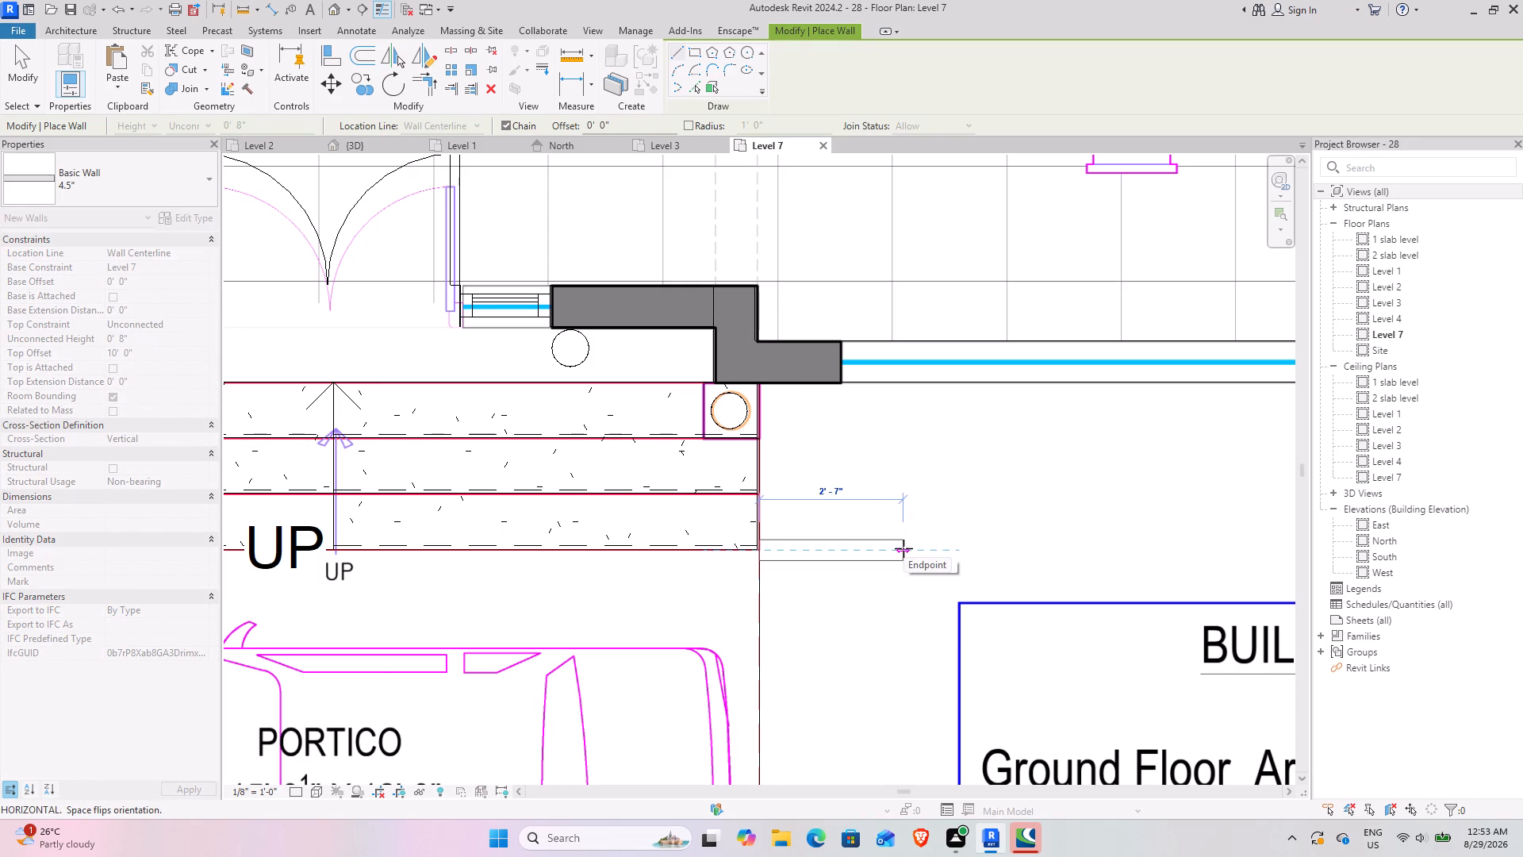
{"action": "left_click", "coordinate": [903, 548]}
{"action": "scroll", "coordinate": [1035, 601], "scroll_direction": "down", "scroll_amount": 1}
{"action": "key", "text": "Escape"}
Draw a straight 4.5" kerb wall about 27' long from the gate pillar nearest the side boundary wall towards the house.
{"action": "scroll", "coordinate": [1060, 643], "scroll_direction": "down", "scroll_amount": 1}
{"action": "middle_click_drag", "start_coordinate": [1054, 643], "coordinate": [896, 542]}
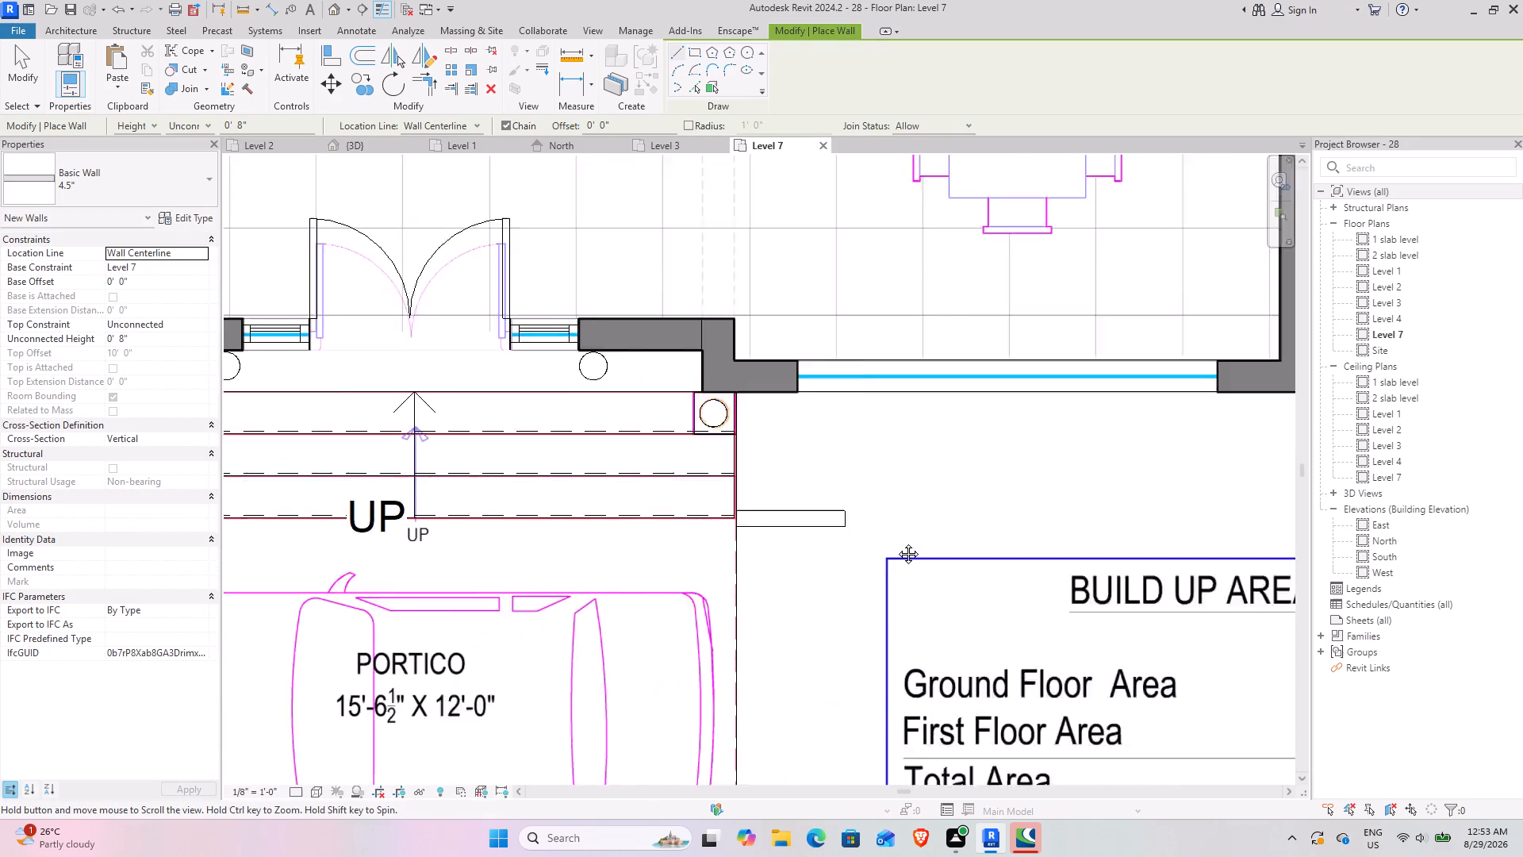
{"action": "middle_click_drag", "start_coordinate": [896, 542], "coordinate": [761, 409]}
{"action": "scroll", "coordinate": [811, 490], "scroll_direction": "down", "scroll_amount": 4}
{"action": "middle_click_drag", "start_coordinate": [938, 582], "coordinate": [734, 332]}
{"action": "middle_click_drag", "start_coordinate": [822, 688], "coordinate": [773, 486]}
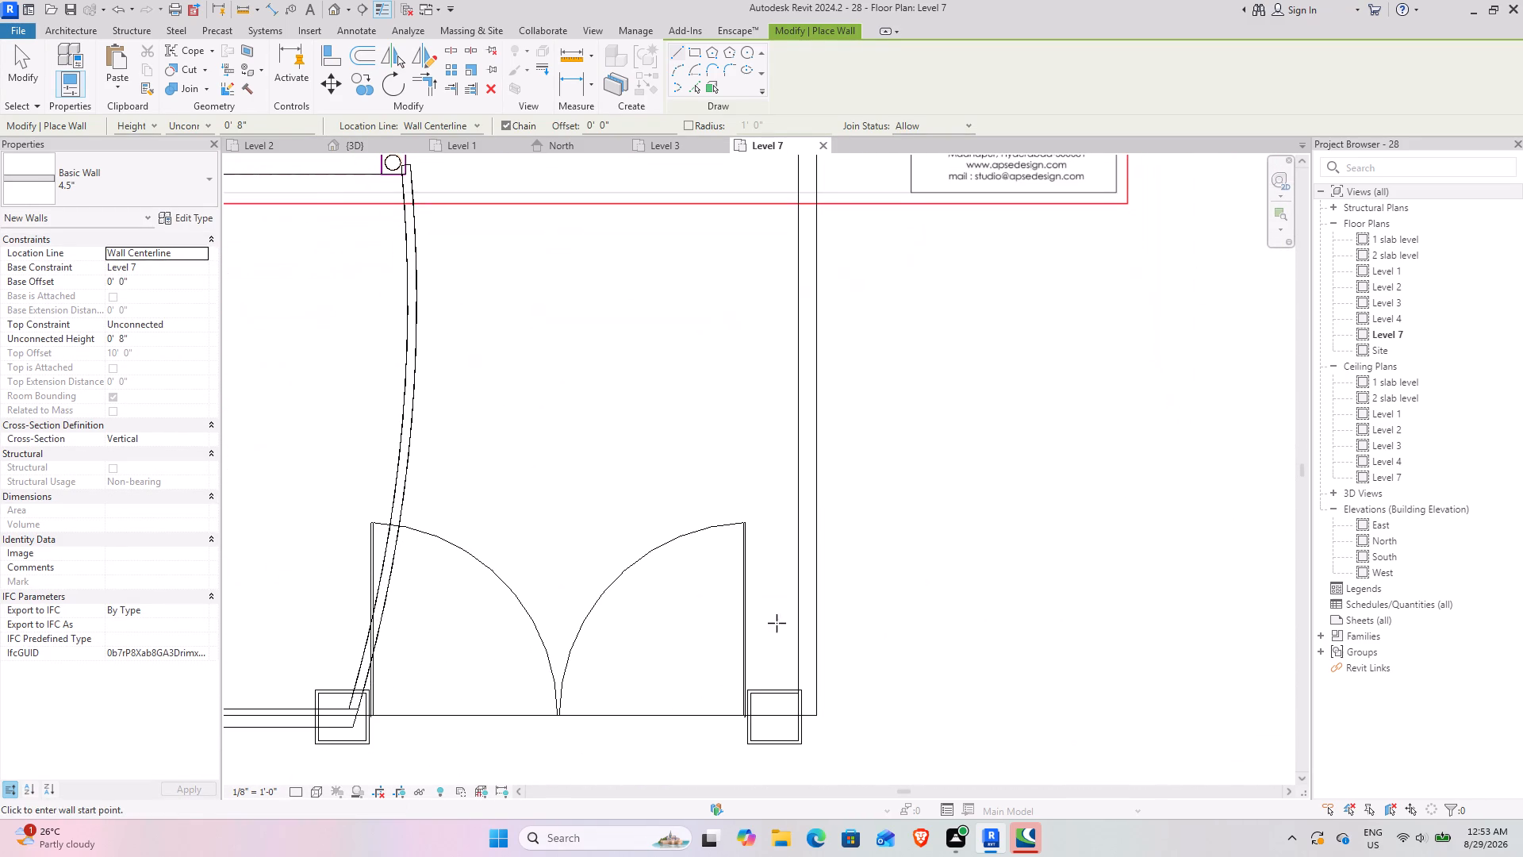
{"action": "left_click", "coordinate": [754, 690]}
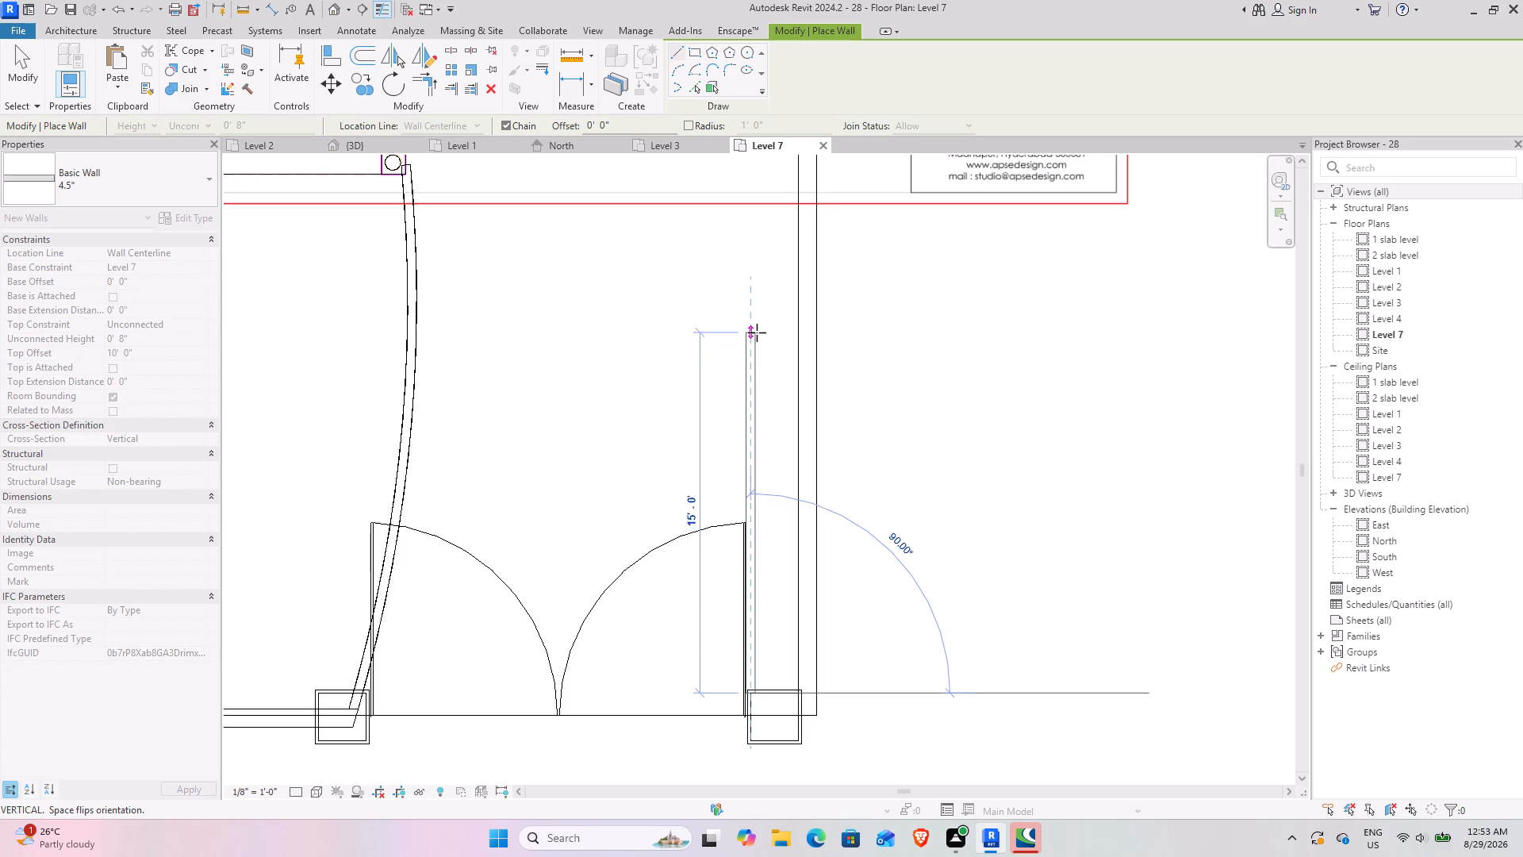
{"action": "scroll", "coordinate": [757, 332], "scroll_direction": "down", "scroll_amount": 3}
{"action": "middle_click_drag", "start_coordinate": [754, 325], "coordinate": [818, 694]}
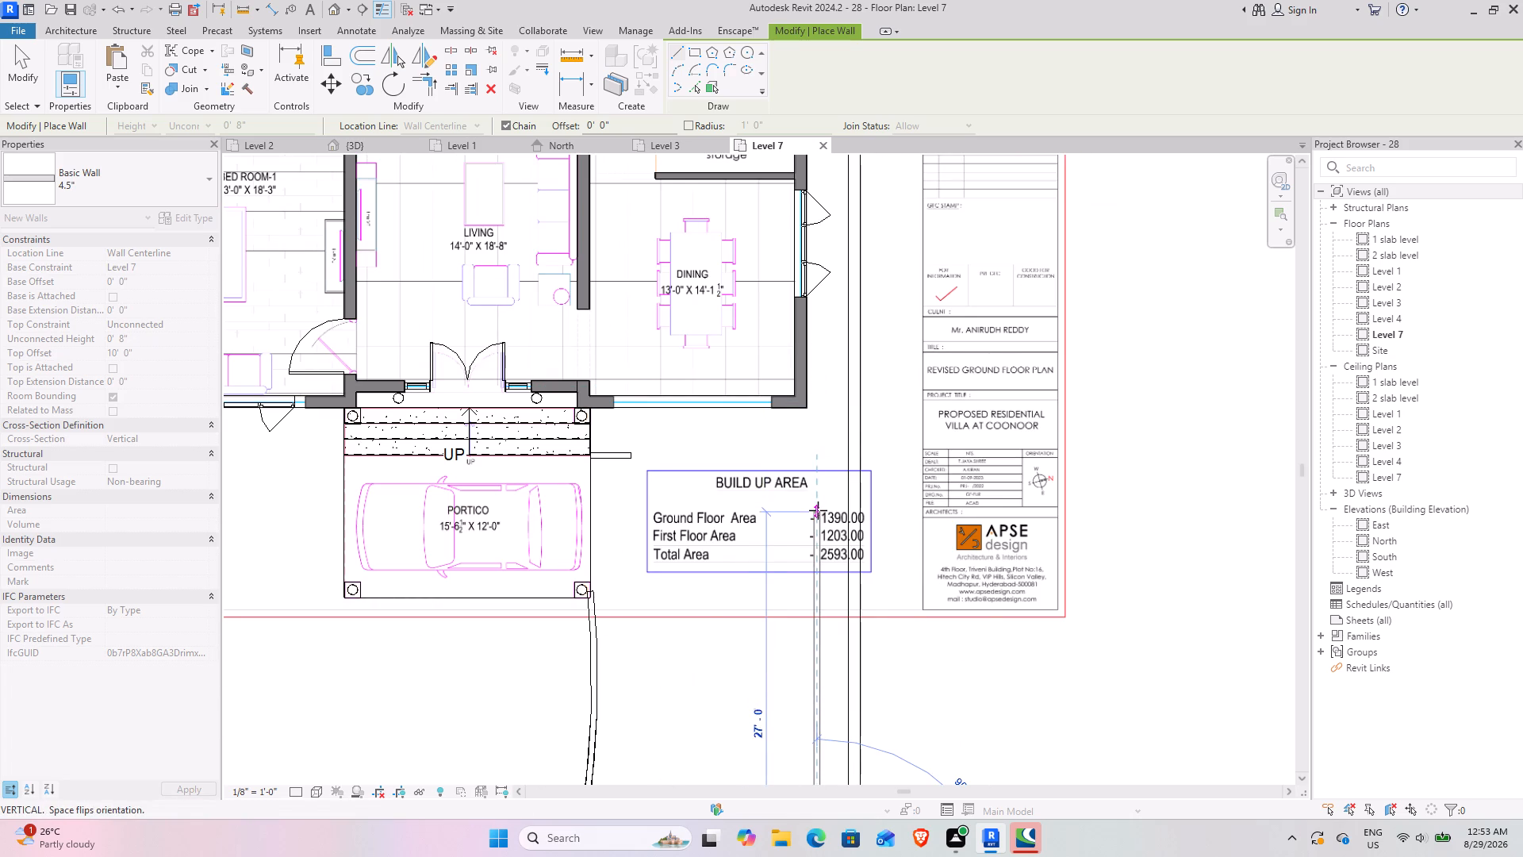
{"action": "left_click", "coordinate": [818, 510]}
Trim/extend the short wall at the portico steps and the long wall from the gate pillar into a corner.
{"action": "left_click", "coordinate": [417, 87]}
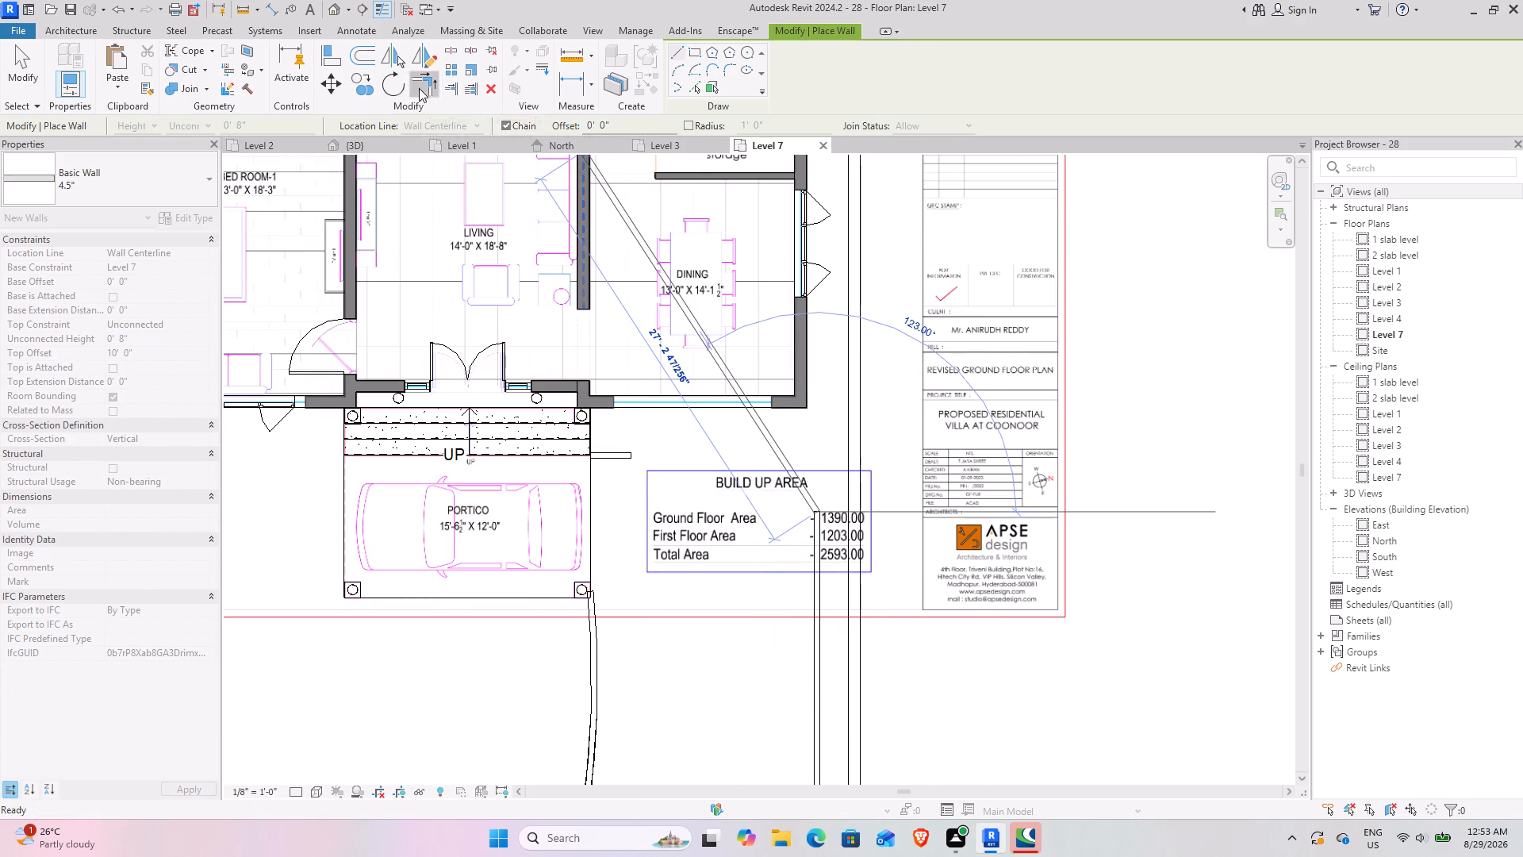
{"action": "left_click", "coordinate": [623, 455]}
{"action": "left_click", "coordinate": [813, 580]}
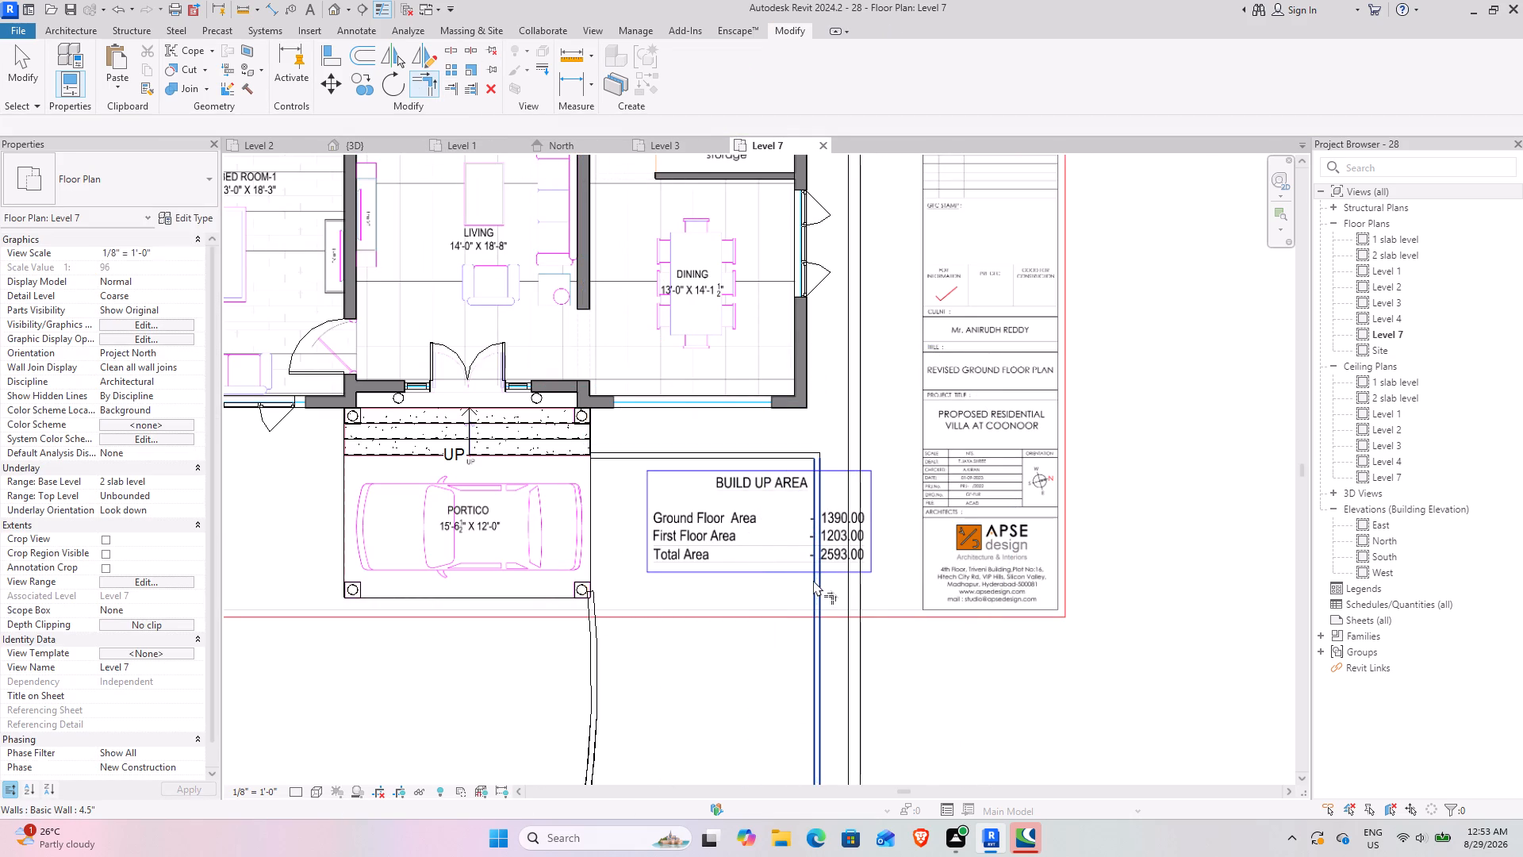
{"action": "left_click", "coordinate": [21, 68]}
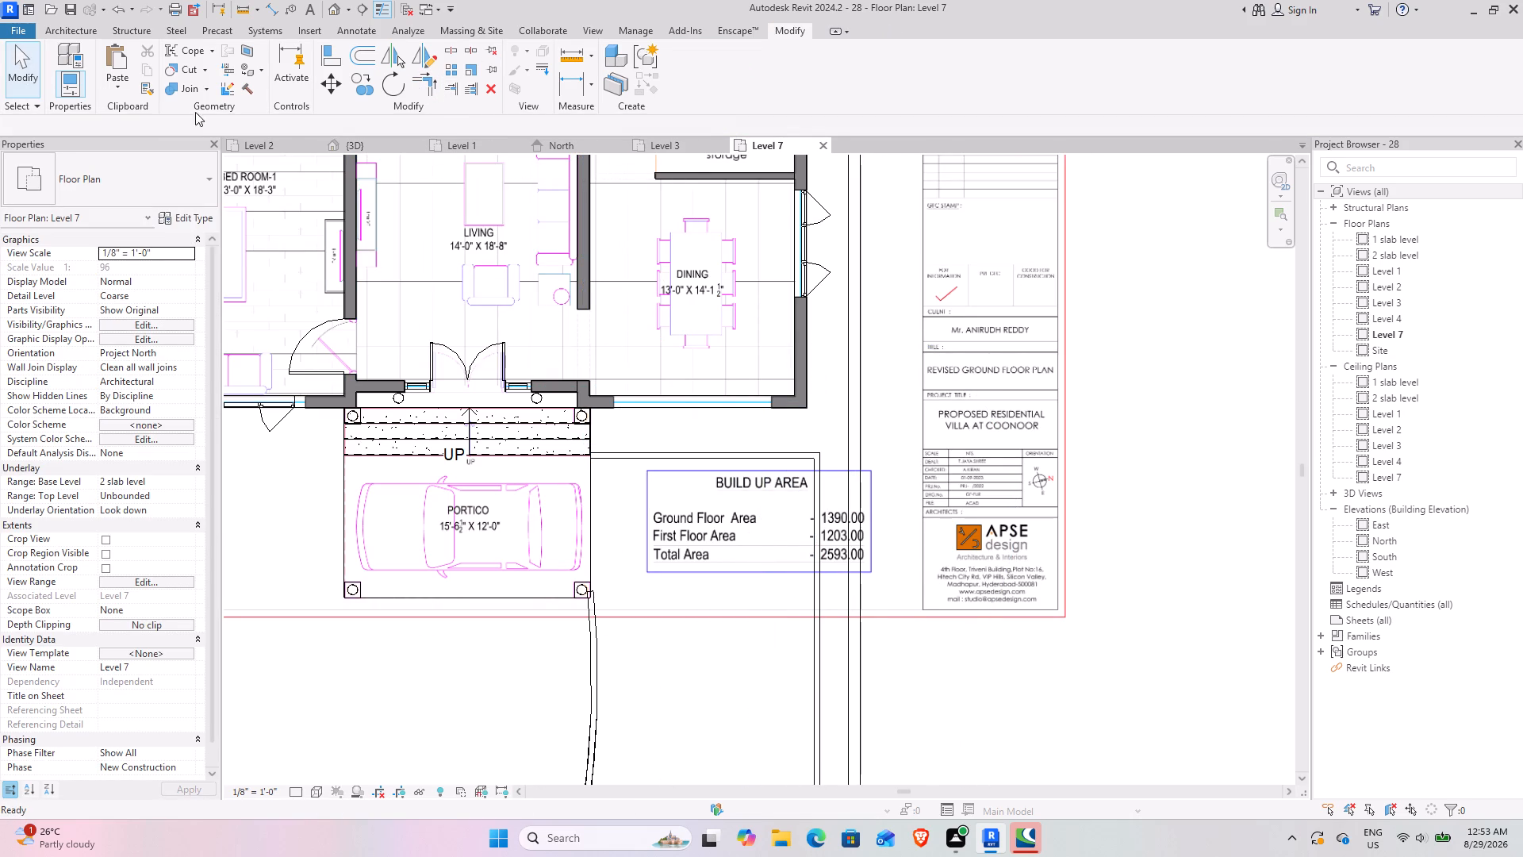
Inspect the driveway kerbs in the 3D view and check the shared properties of the curved and two straight kerb walls.
{"action": "left_click", "coordinate": [363, 150]}
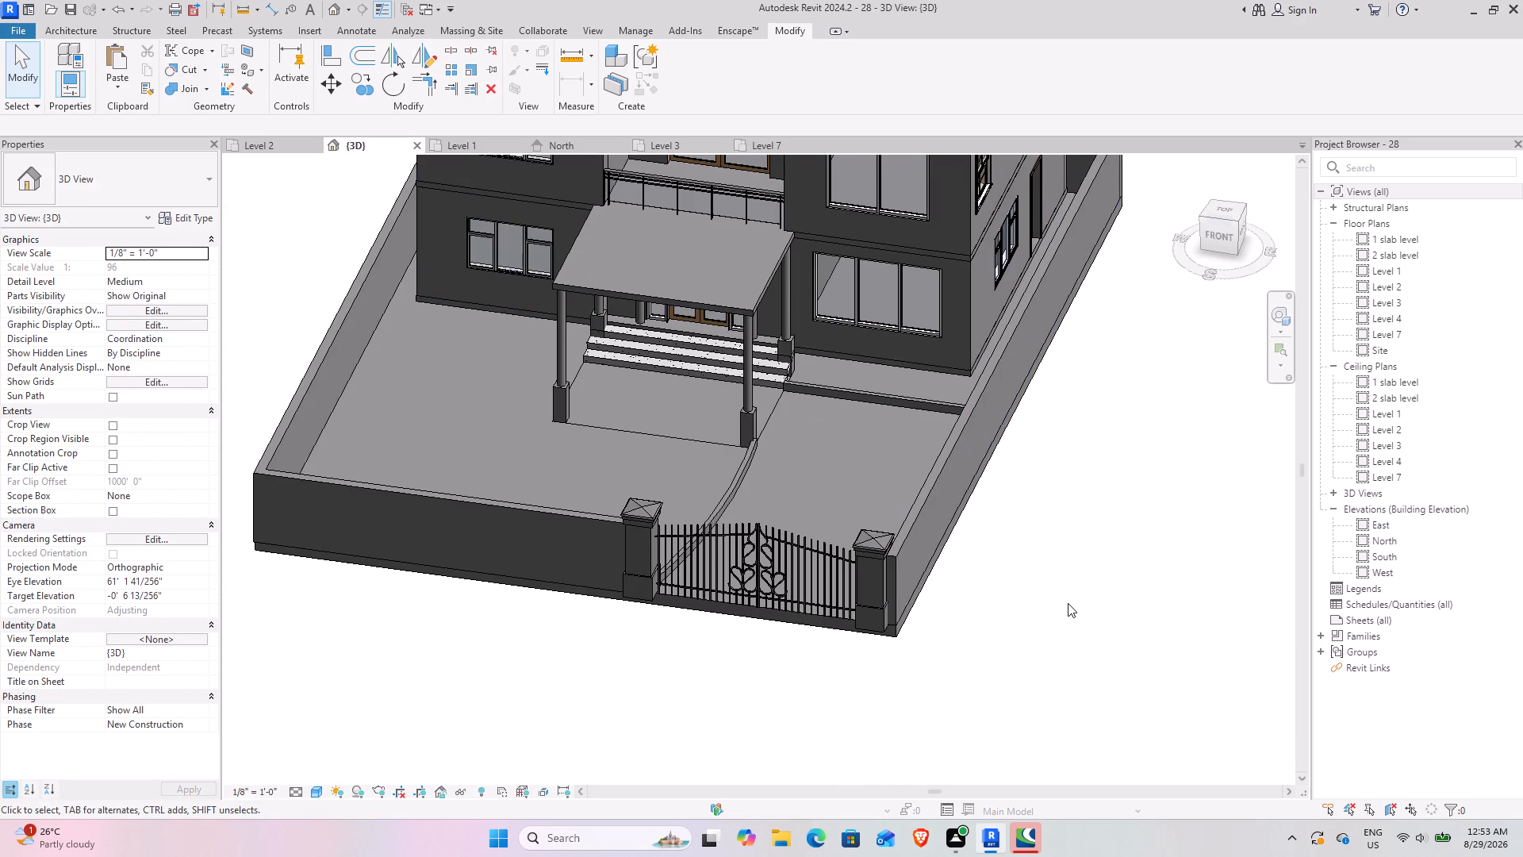
{"action": "left_click", "coordinate": [1068, 603]}
{"action": "middle_click_drag", "start_coordinate": [790, 638], "coordinate": [871, 664], "text": "shift"}
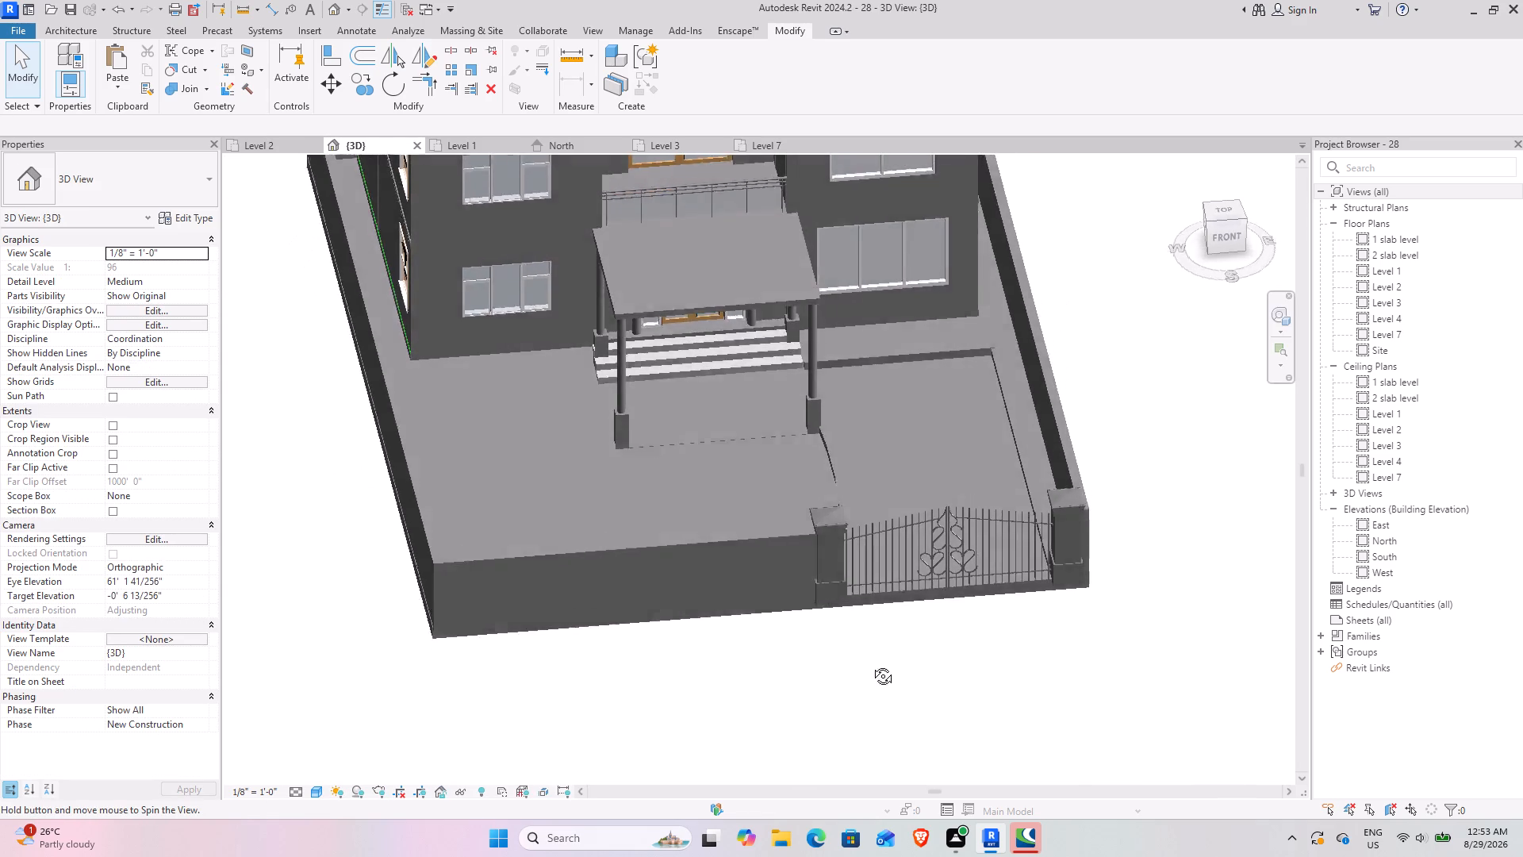
{"action": "middle_click_drag", "start_coordinate": [871, 664], "coordinate": [873, 682], "text": "shift"}
{"action": "middle_click_drag", "start_coordinate": [864, 664], "coordinate": [741, 539], "text": "shift"}
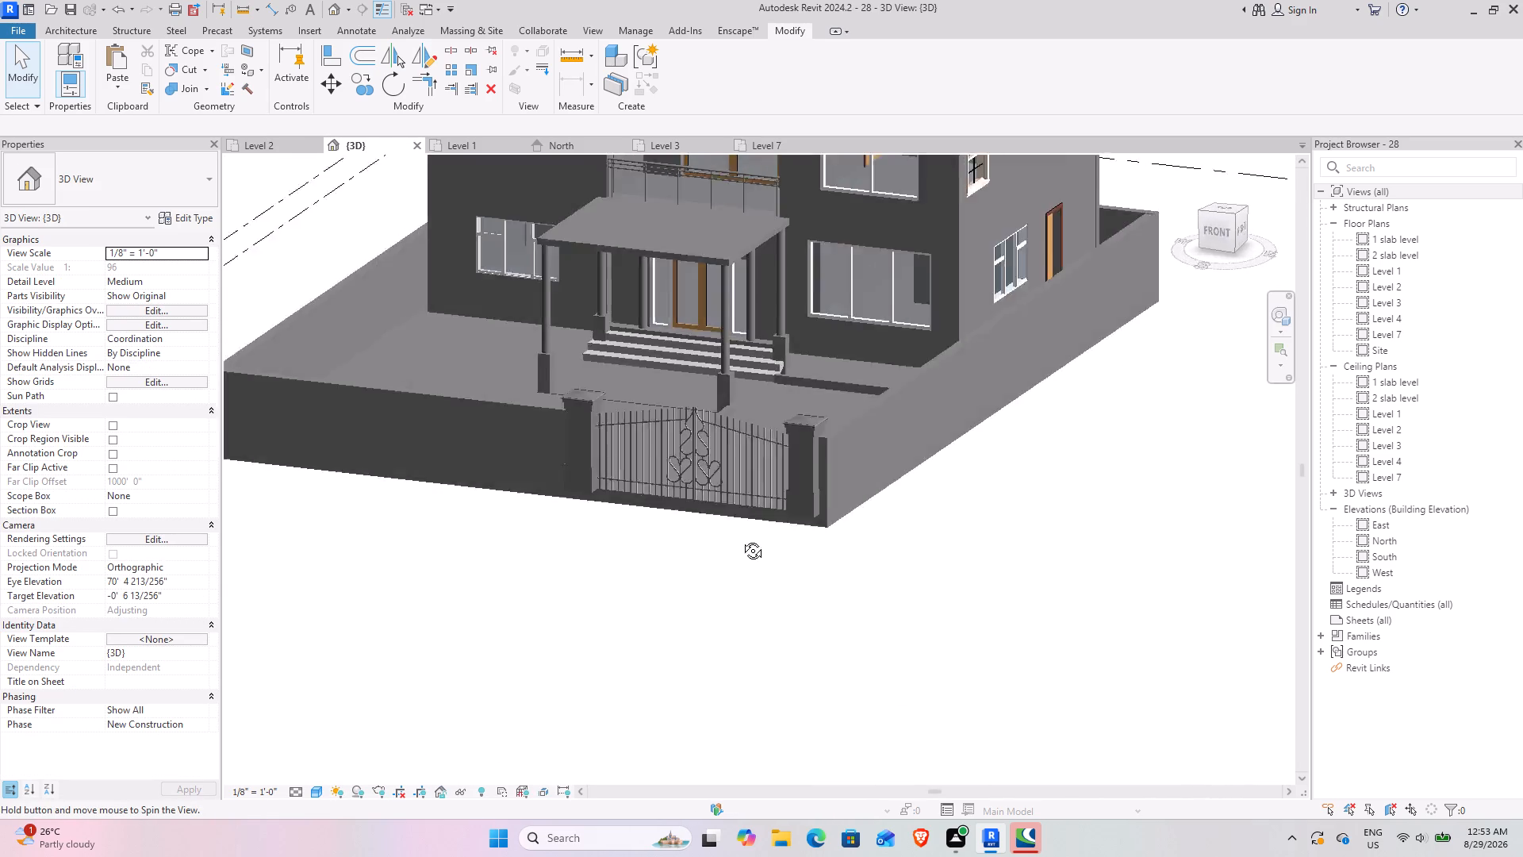
{"action": "middle_click_drag", "start_coordinate": [741, 539], "coordinate": [788, 557], "text": "shift"}
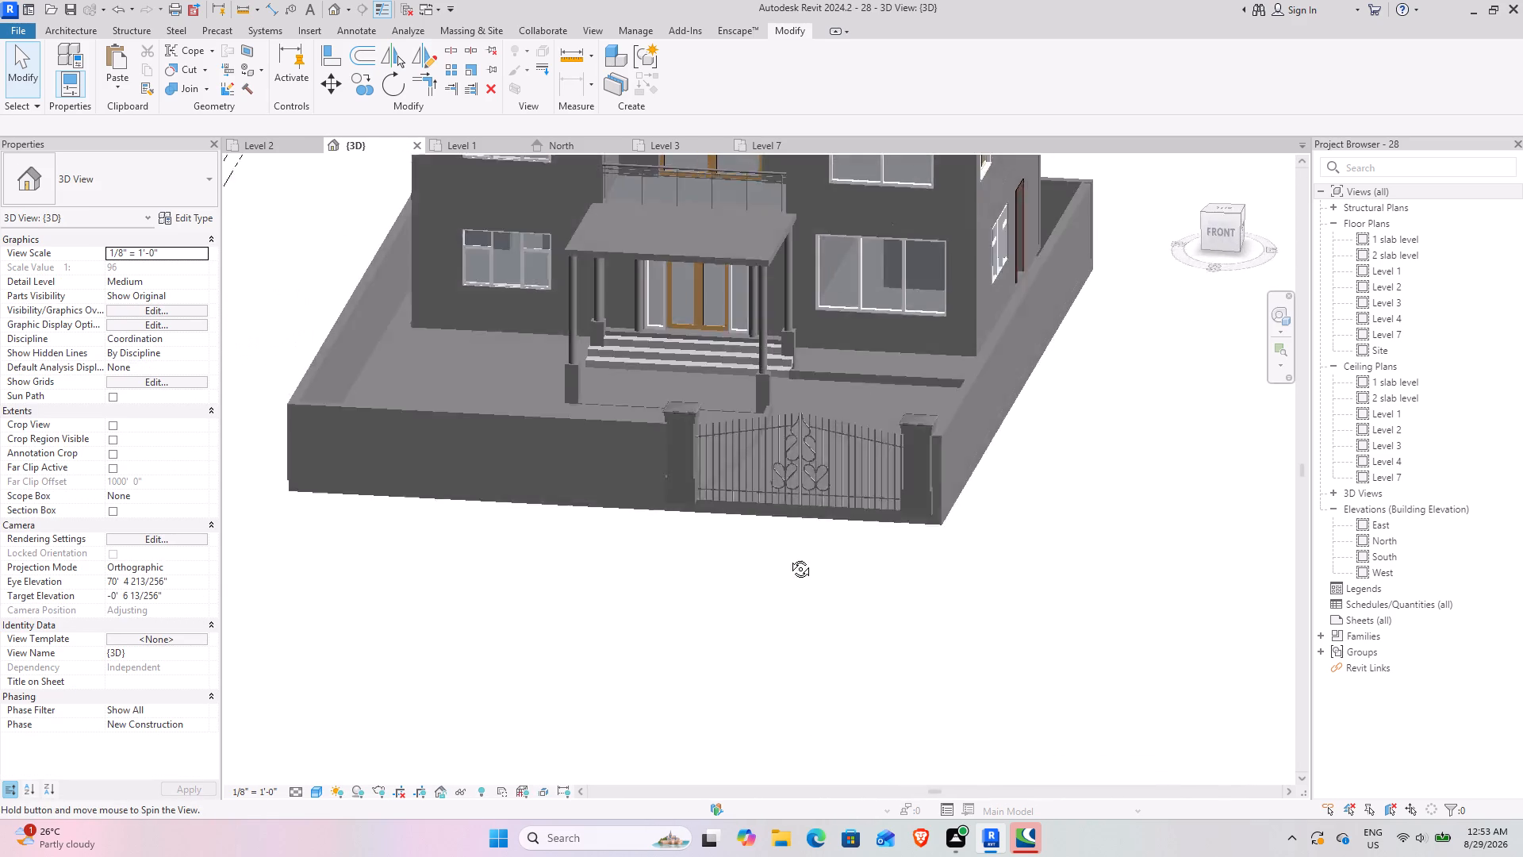
{"action": "middle_click_drag", "start_coordinate": [788, 557], "coordinate": [715, 608], "text": "shift"}
{"action": "scroll", "coordinate": [910, 410], "scroll_direction": "up", "scroll_amount": 3}
{"action": "middle_click_drag", "start_coordinate": [669, 532], "coordinate": [819, 427], "text": "shift"}
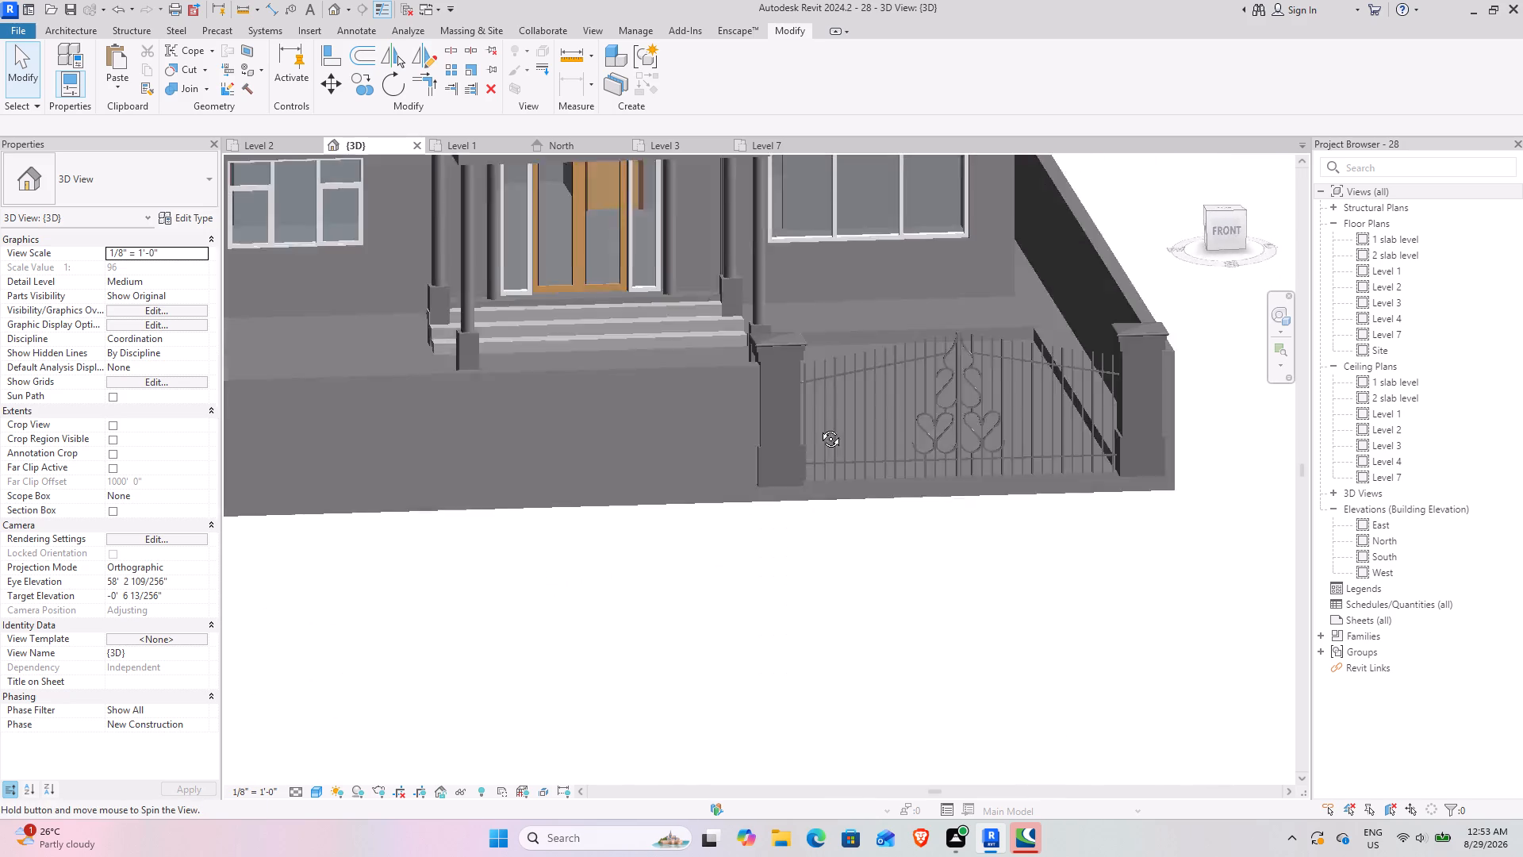
{"action": "middle_click_drag", "start_coordinate": [819, 427], "coordinate": [660, 481], "text": "shift"}
{"action": "scroll", "coordinate": [655, 487], "scroll_direction": "down", "scroll_amount": 5}
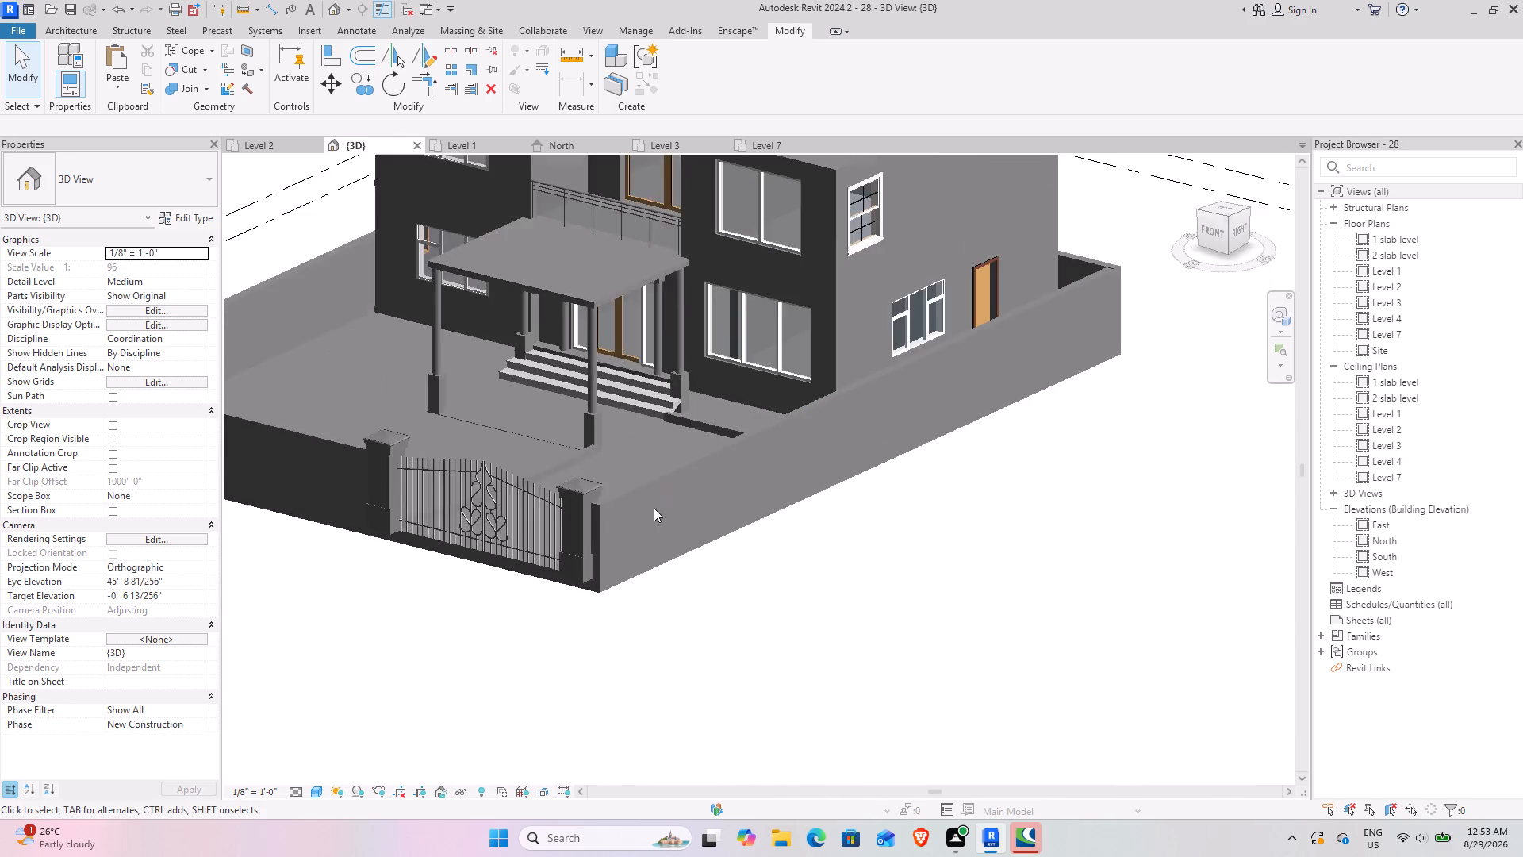
{"action": "scroll", "coordinate": [654, 508], "scroll_direction": "down", "scroll_amount": 3}
{"action": "middle_click_drag", "start_coordinate": [566, 548], "coordinate": [627, 604], "text": "shift"}
{"action": "scroll", "coordinate": [681, 444], "scroll_direction": "up", "scroll_amount": 7}
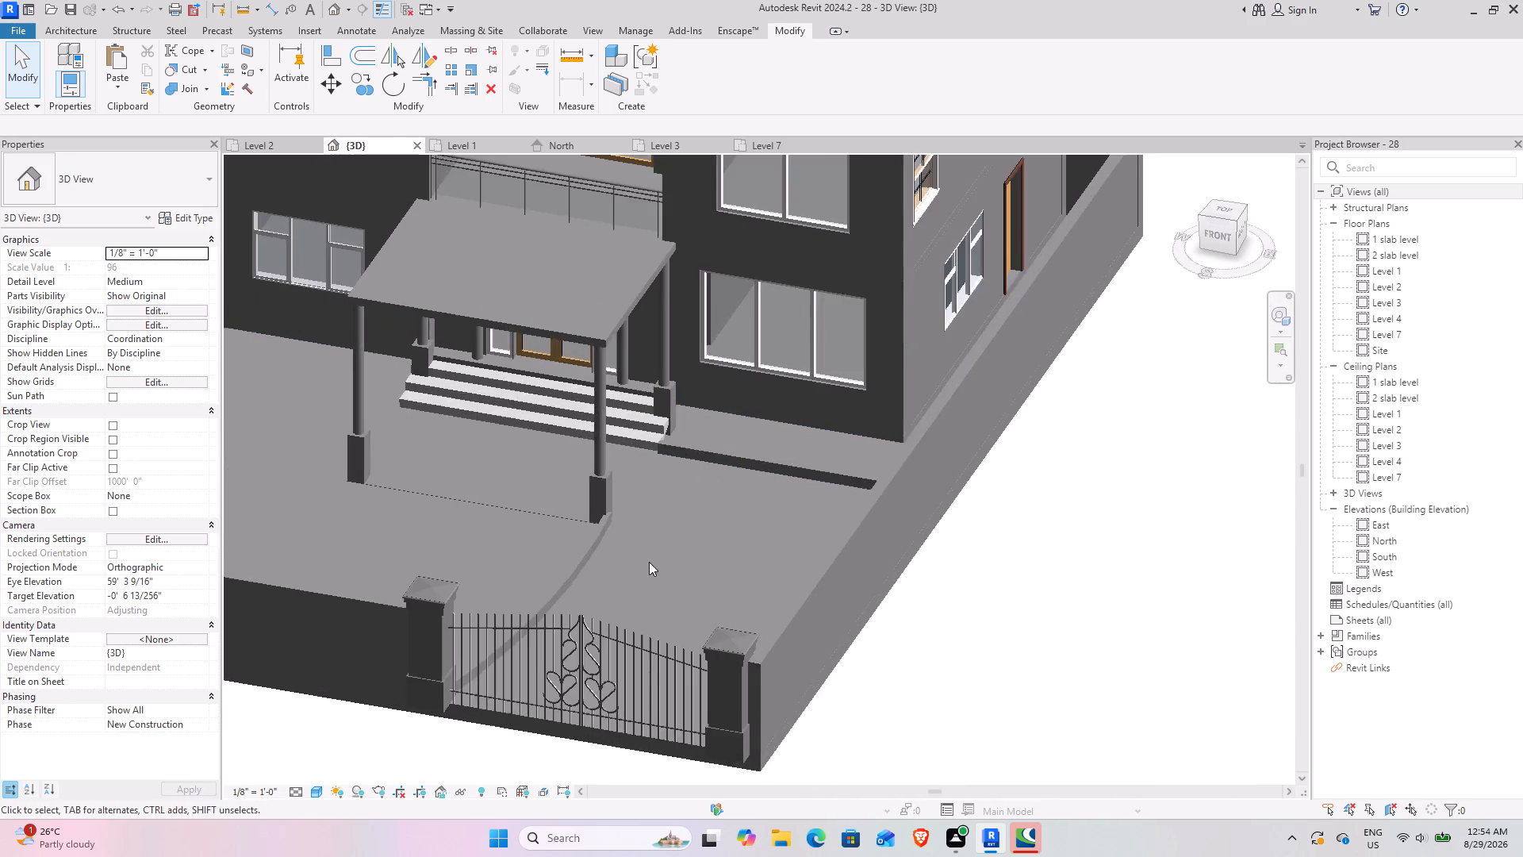
{"action": "middle_click_drag", "start_coordinate": [646, 562], "coordinate": [730, 572], "text": "shift"}
{"action": "middle_click_drag", "start_coordinate": [725, 570], "coordinate": [794, 525]}
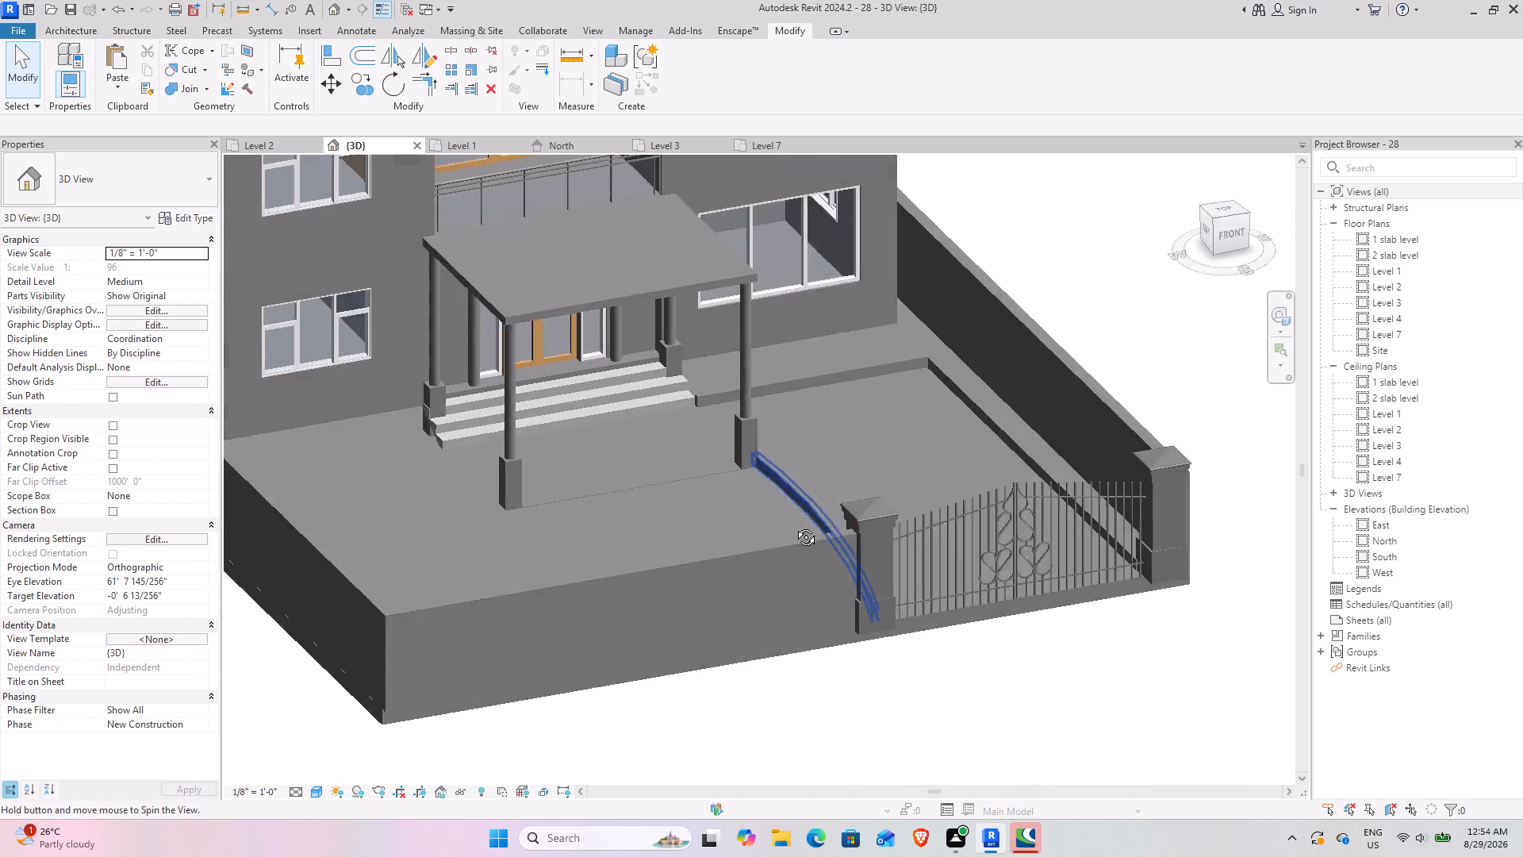
{"action": "middle_click_drag", "start_coordinate": [794, 525], "coordinate": [746, 560]}
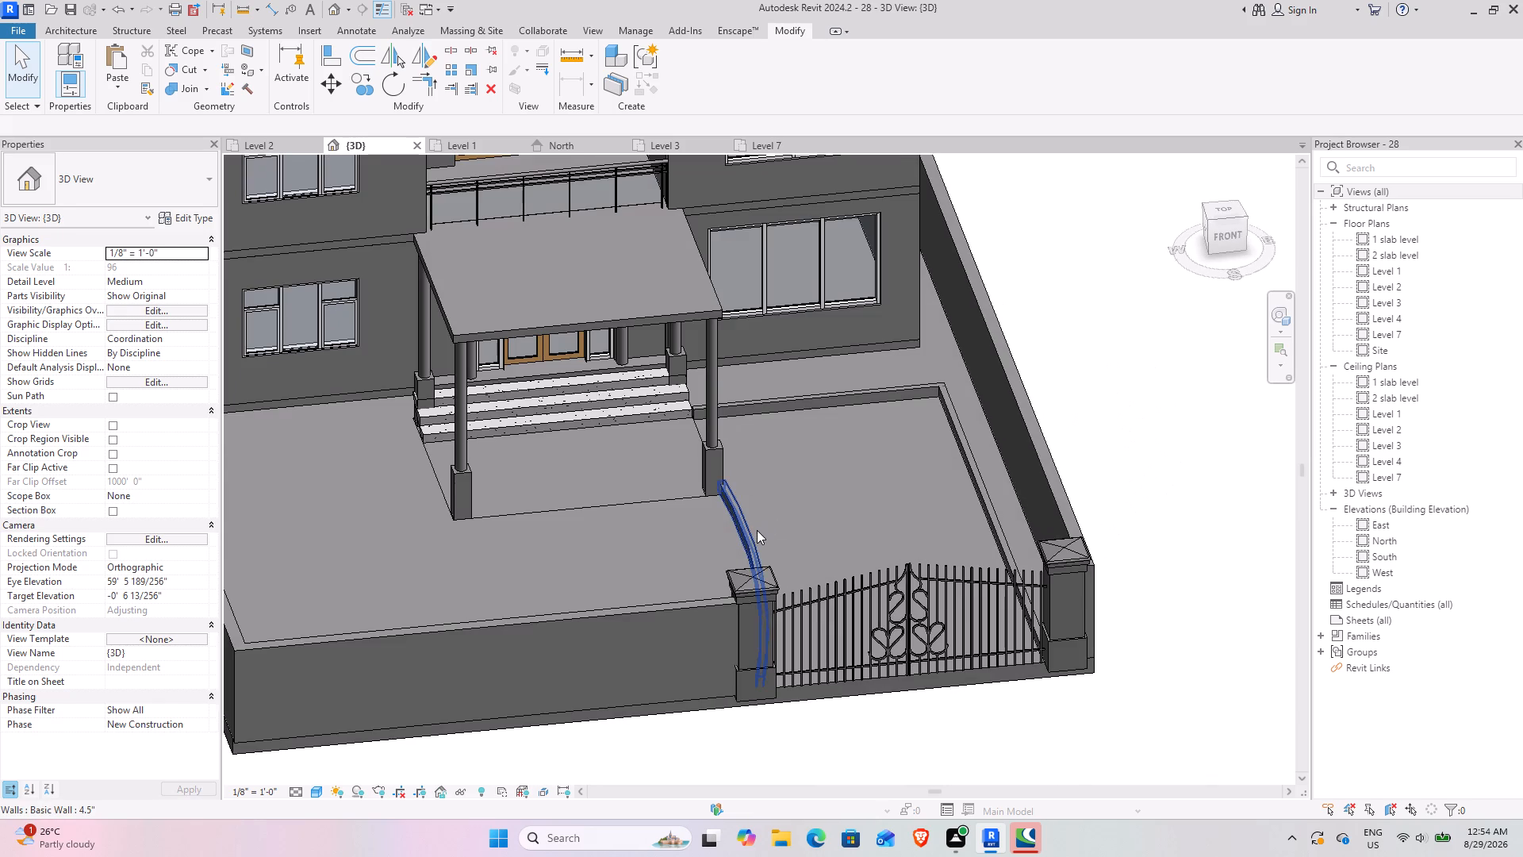
{"action": "left_click", "coordinate": [757, 530]}
{"action": "left_click", "coordinate": [838, 398], "text": "ctrl"}
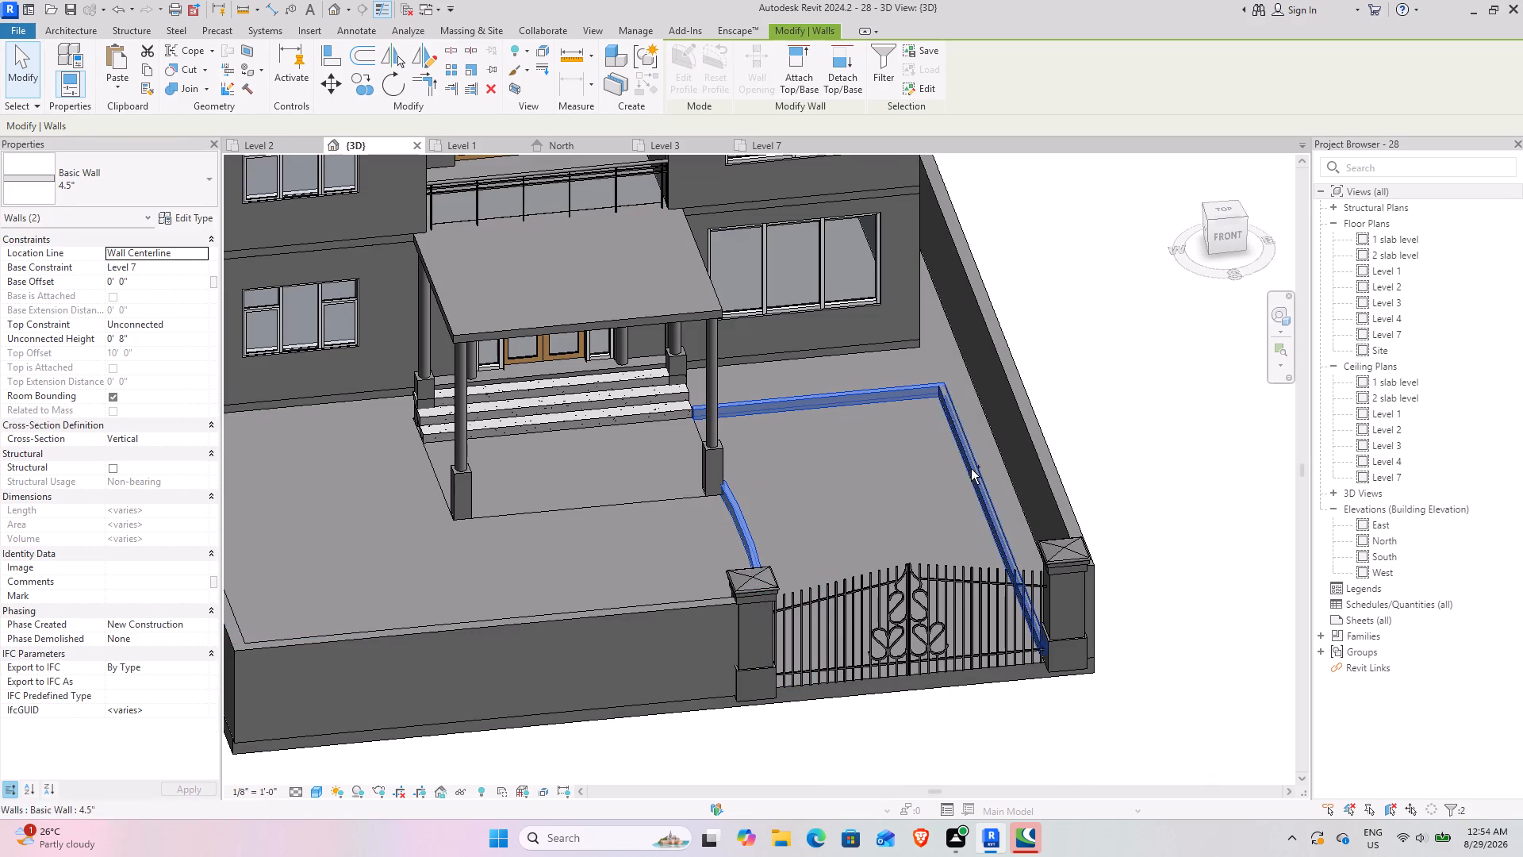
{"action": "left_click", "coordinate": [986, 479], "text": "ctrl"}
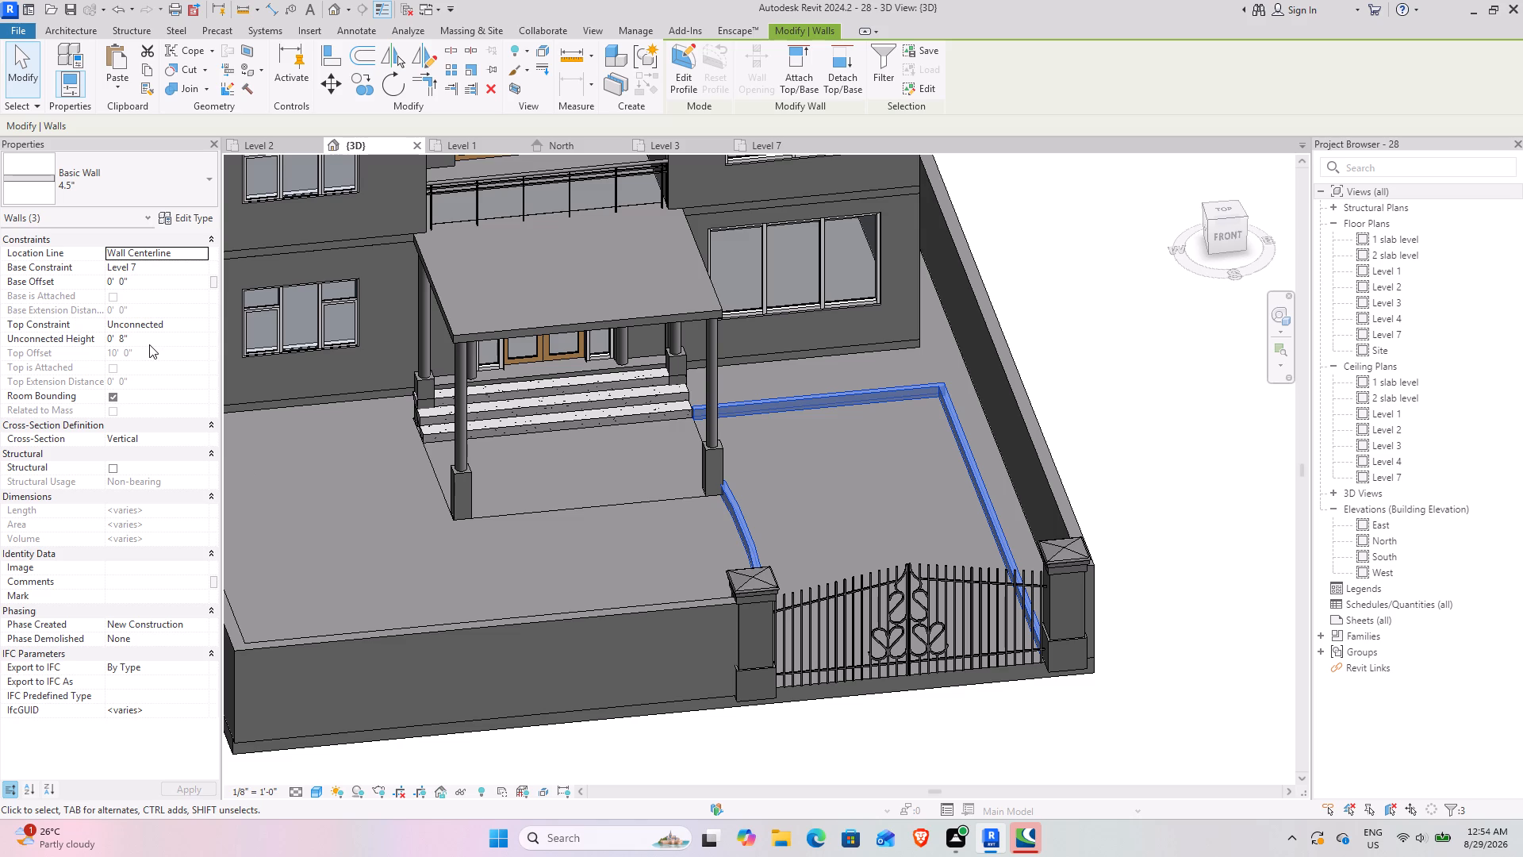
{"action": "left_click", "coordinate": [1239, 478]}
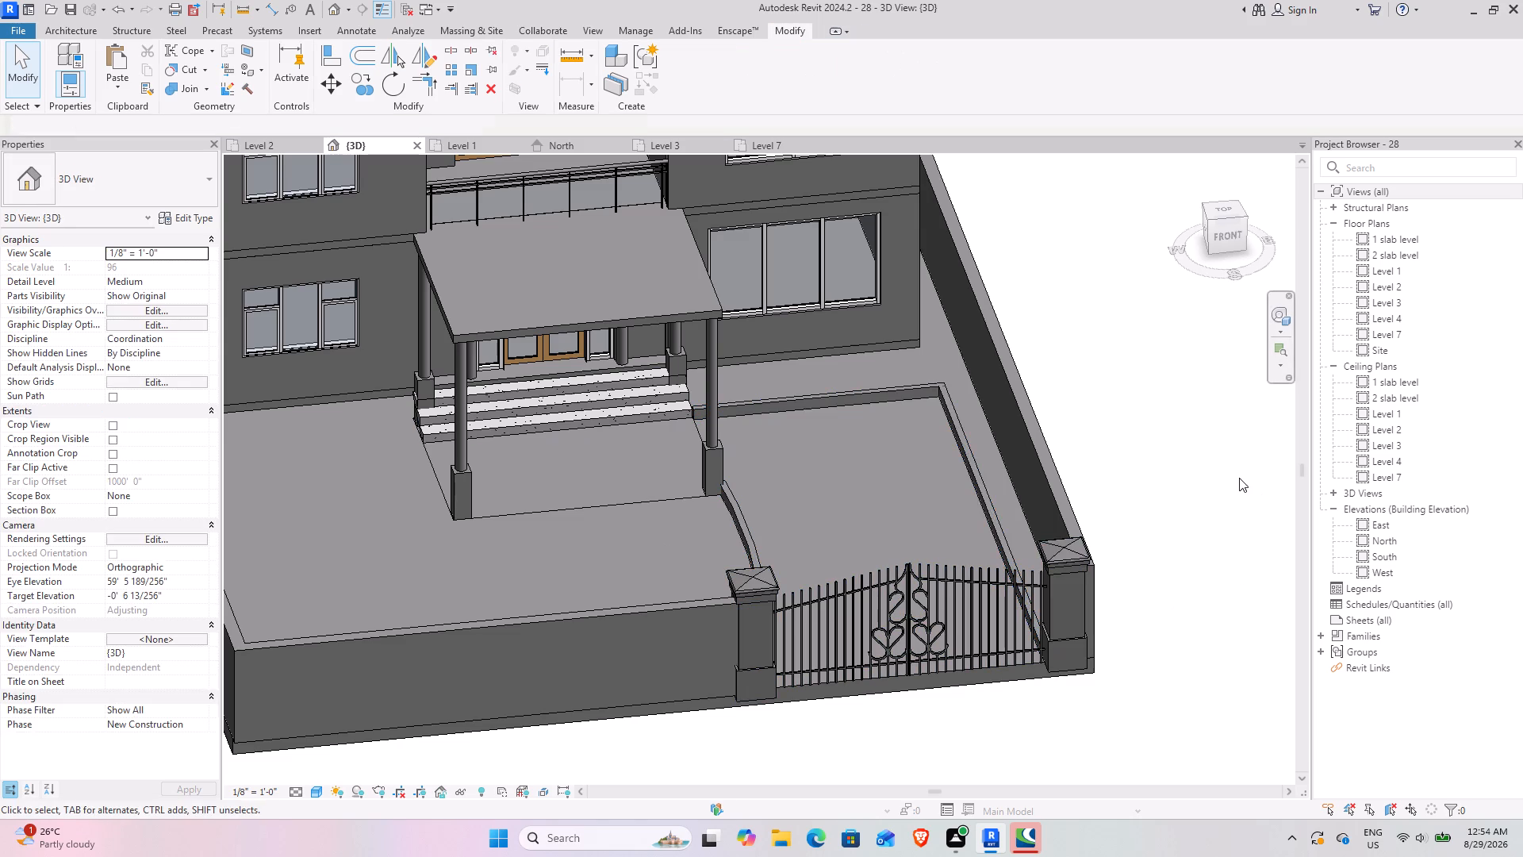
Examine the villa's front yard, gate, portico and kerb layout from several angles in the 3D view.
{"action": "middle_click_drag", "start_coordinate": [800, 641], "coordinate": [946, 589], "text": "shift"}
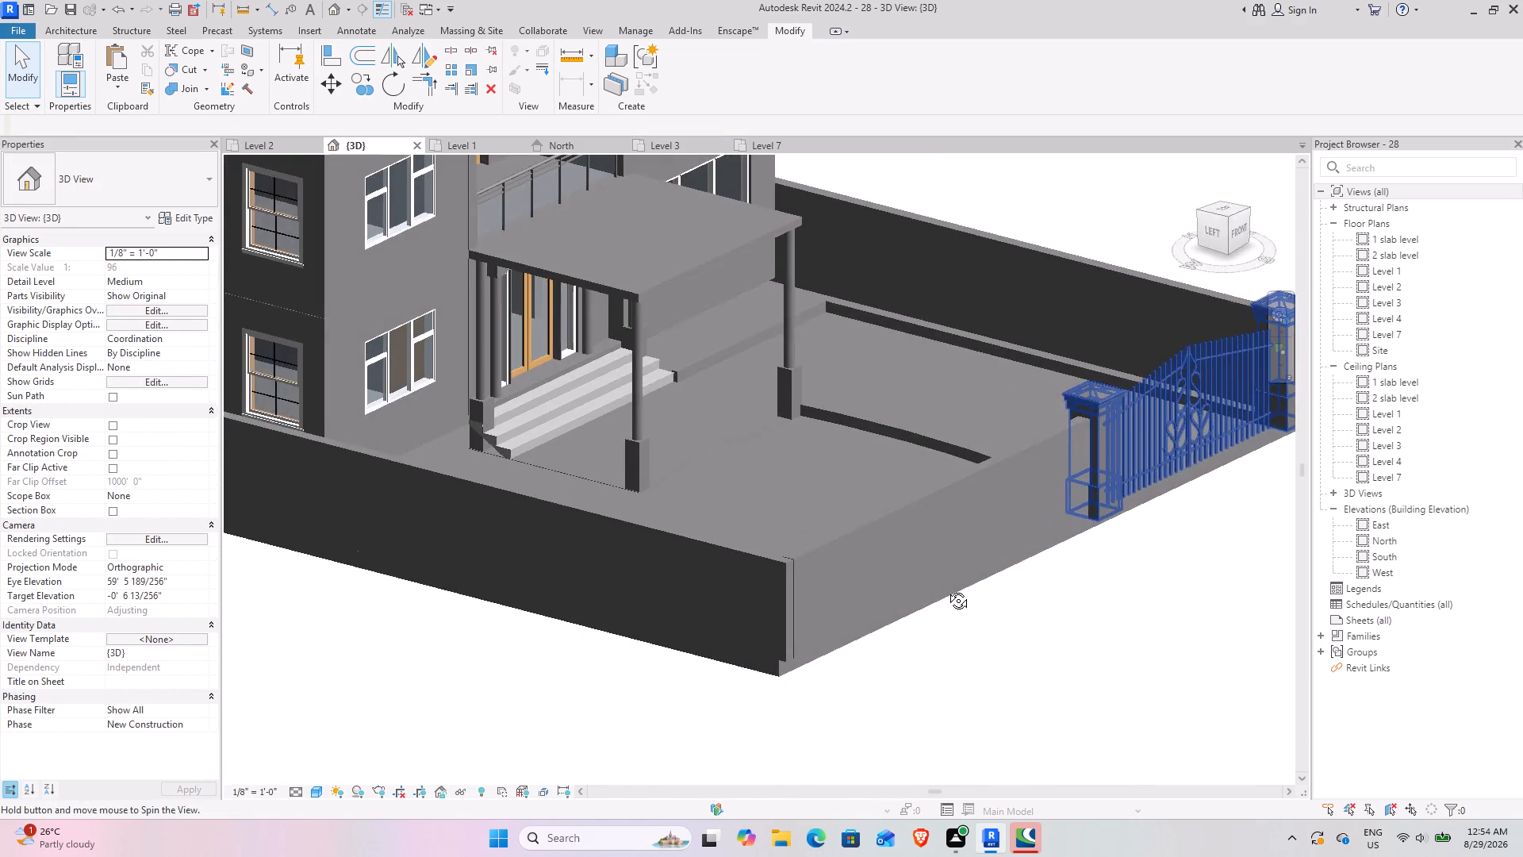
{"action": "middle_click_drag", "start_coordinate": [946, 589], "coordinate": [697, 630], "text": "shift"}
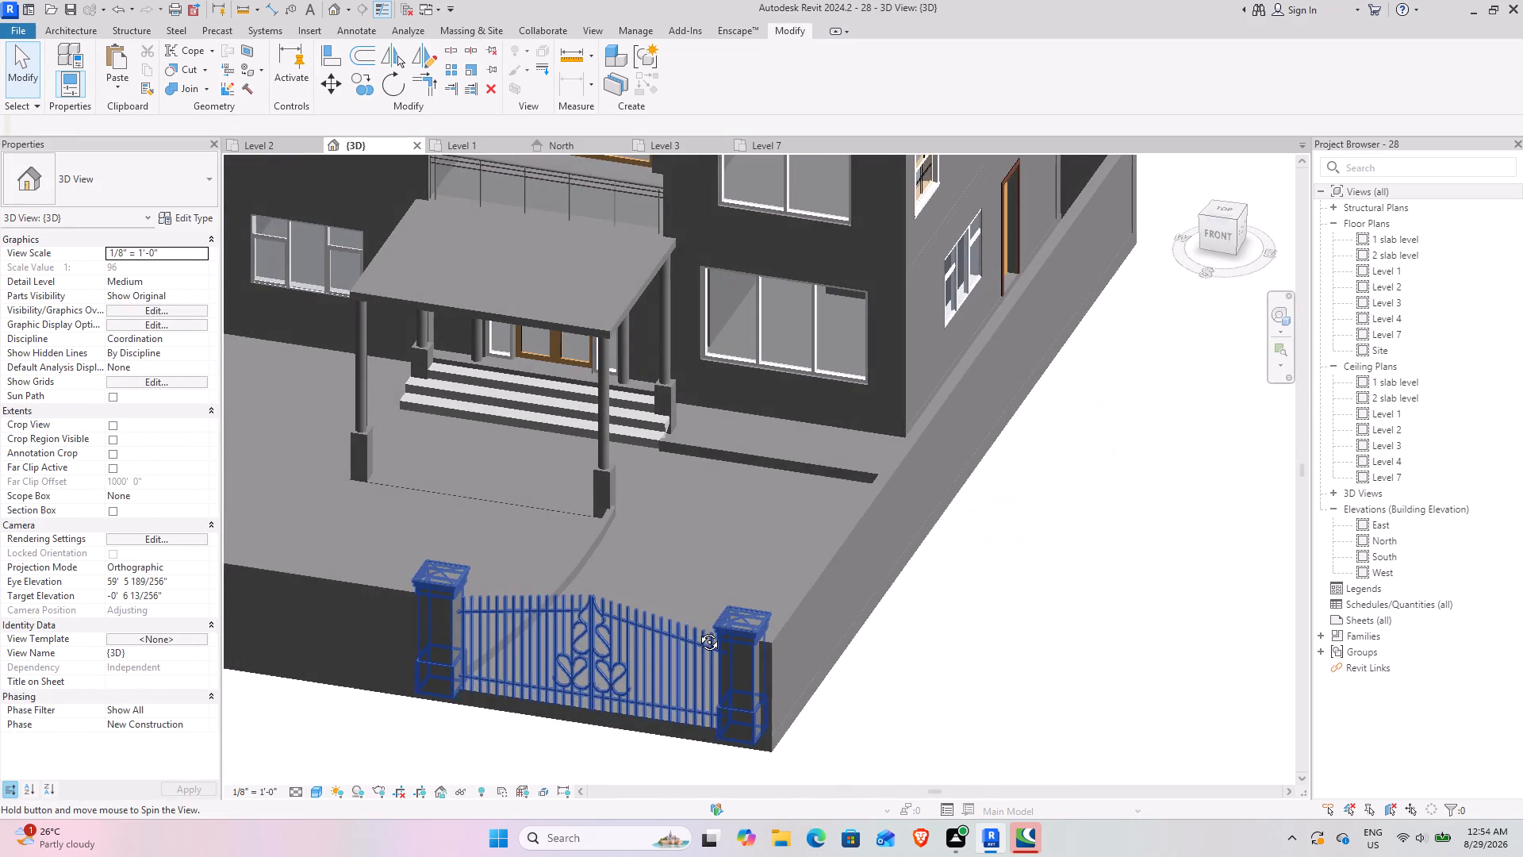
{"action": "middle_click_drag", "start_coordinate": [697, 630], "coordinate": [843, 655], "text": "shift"}
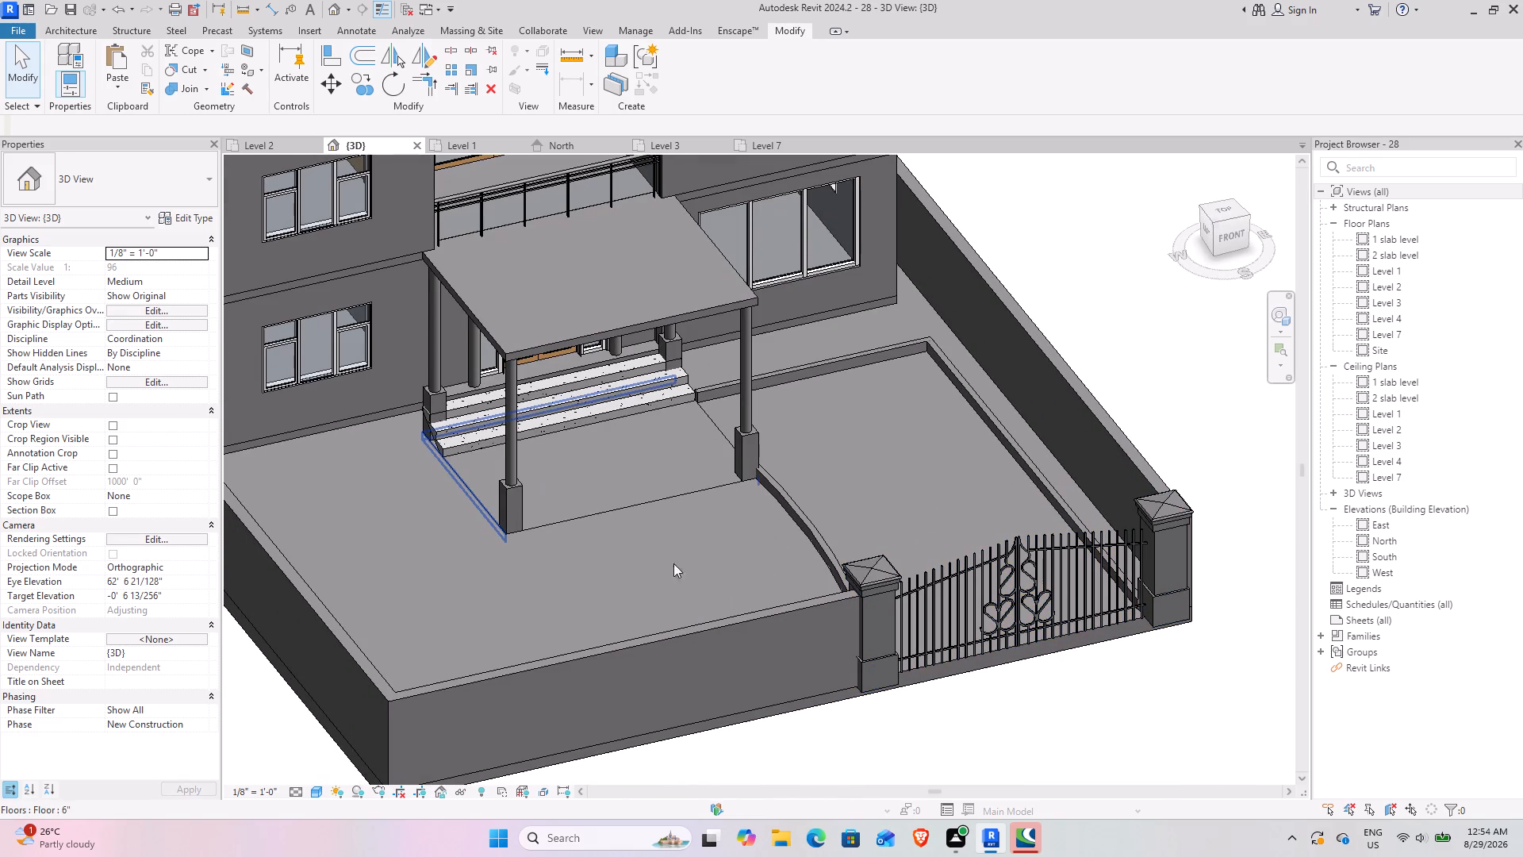
{"action": "scroll", "coordinate": [684, 567], "scroll_direction": "down", "scroll_amount": 3}
{"action": "middle_click_drag", "start_coordinate": [623, 577], "coordinate": [746, 445], "text": "shift"}
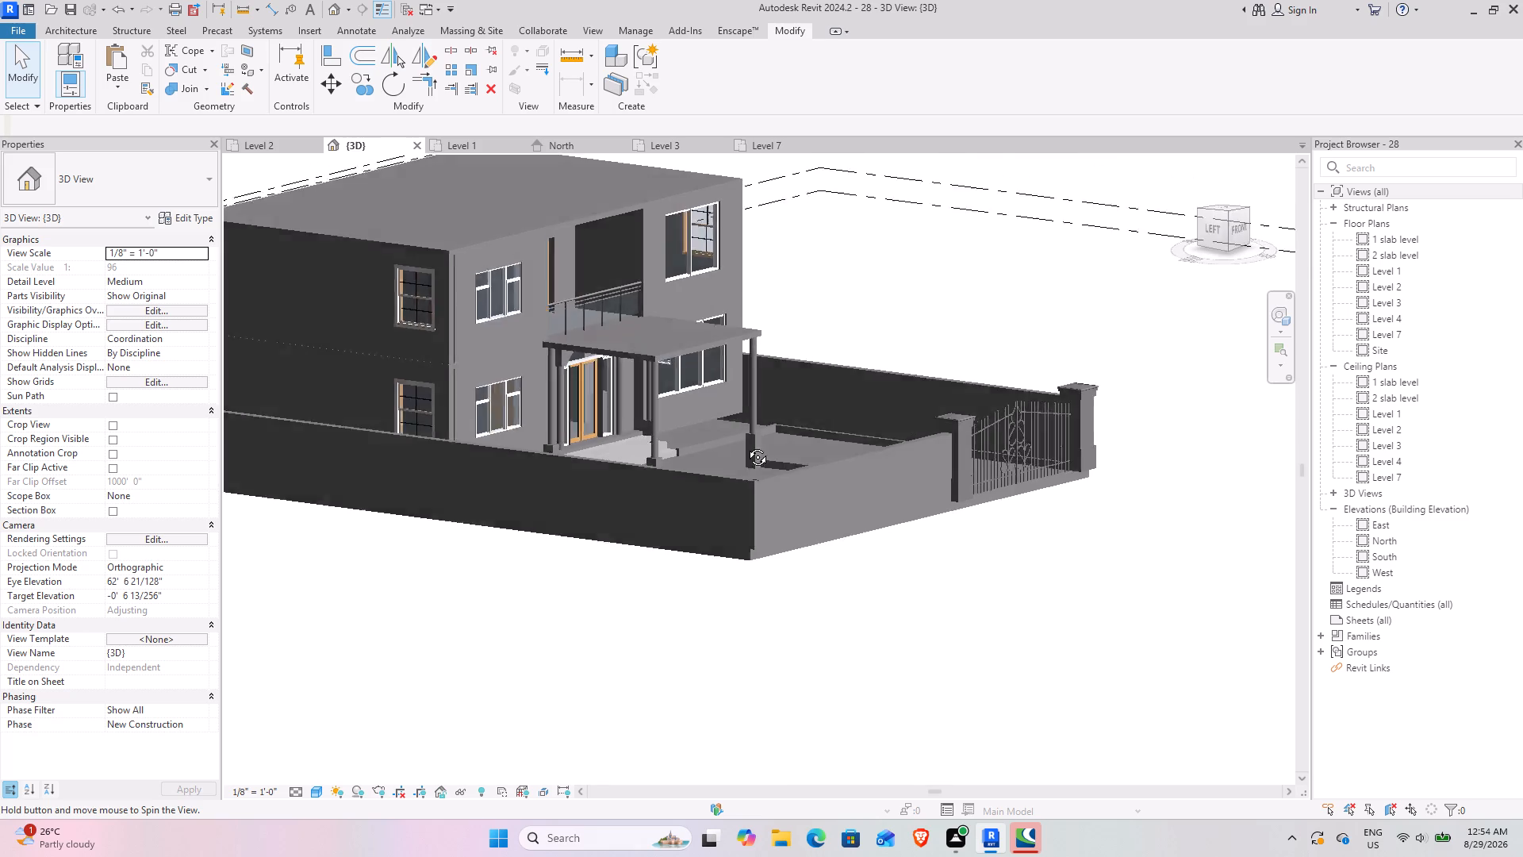
{"action": "middle_click_drag", "start_coordinate": [746, 445], "coordinate": [562, 490], "text": "shift"}
{"action": "scroll", "coordinate": [571, 488], "scroll_direction": "down", "scroll_amount": 4}
{"action": "middle_click_drag", "start_coordinate": [549, 498], "coordinate": [437, 486], "text": "shift"}
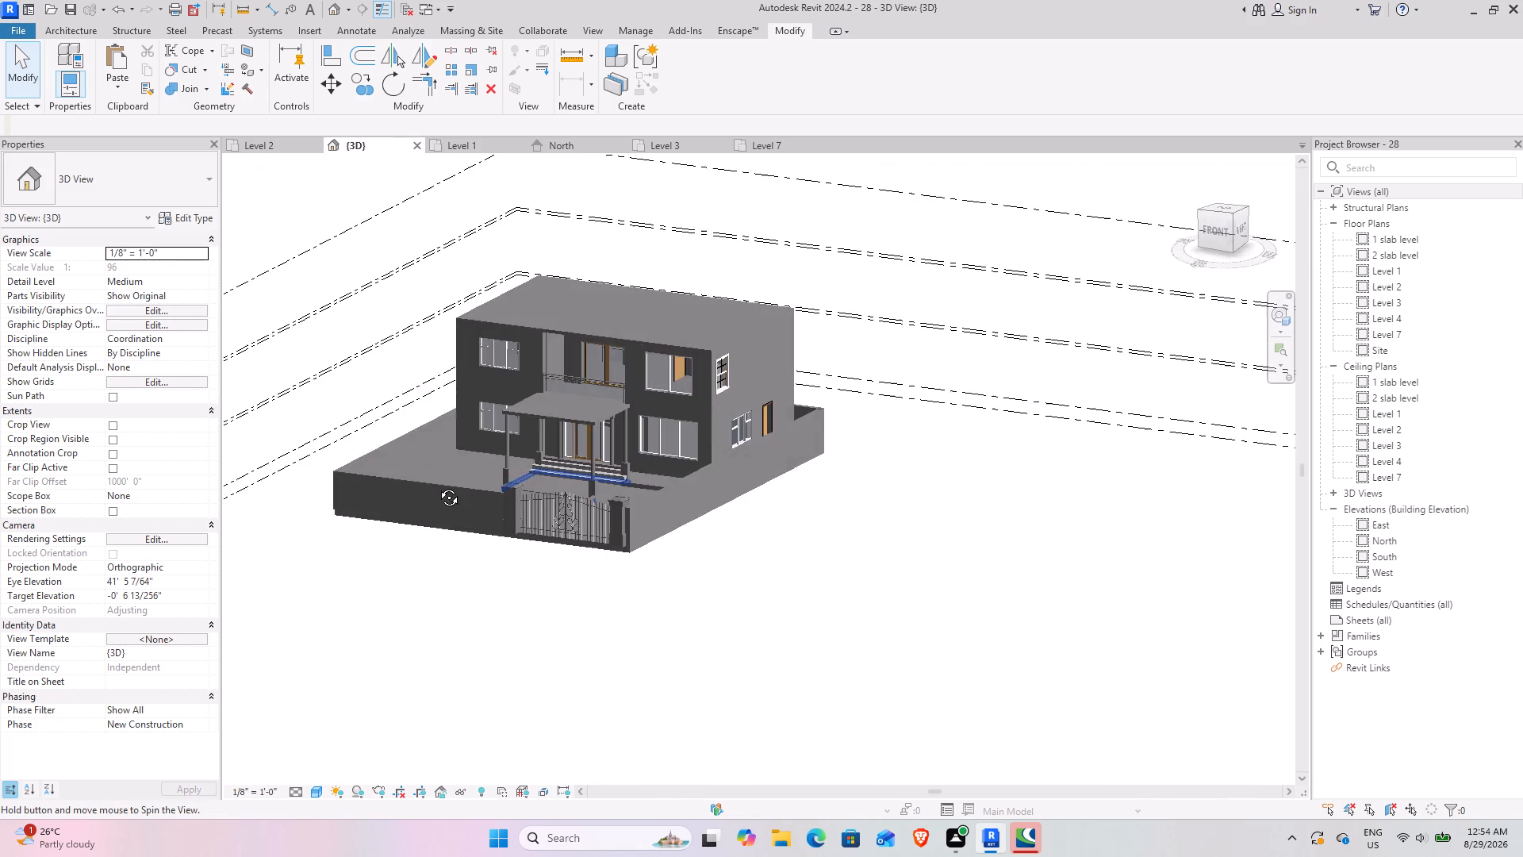
{"action": "middle_click_drag", "start_coordinate": [437, 486], "coordinate": [709, 503], "text": "shift"}
{"action": "scroll", "coordinate": [586, 467], "scroll_direction": "up", "scroll_amount": 6}
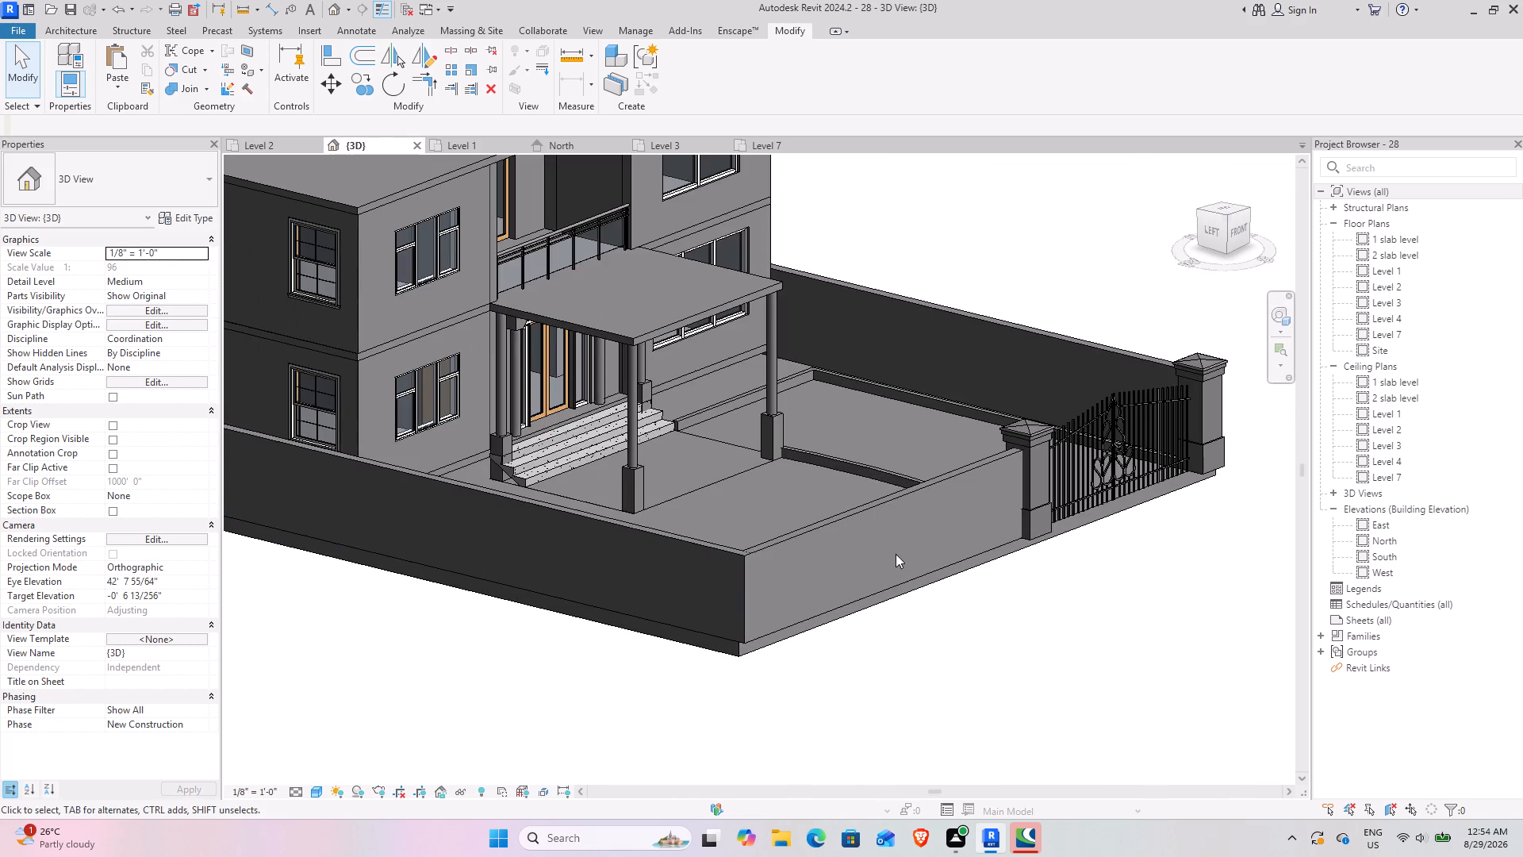
{"action": "middle_click_drag", "start_coordinate": [892, 555], "coordinate": [751, 627], "text": "shift"}
{"action": "scroll", "coordinate": [751, 627], "scroll_direction": "down", "scroll_amount": 4}
{"action": "middle_click_drag", "start_coordinate": [712, 645], "coordinate": [765, 721], "text": "shift"}
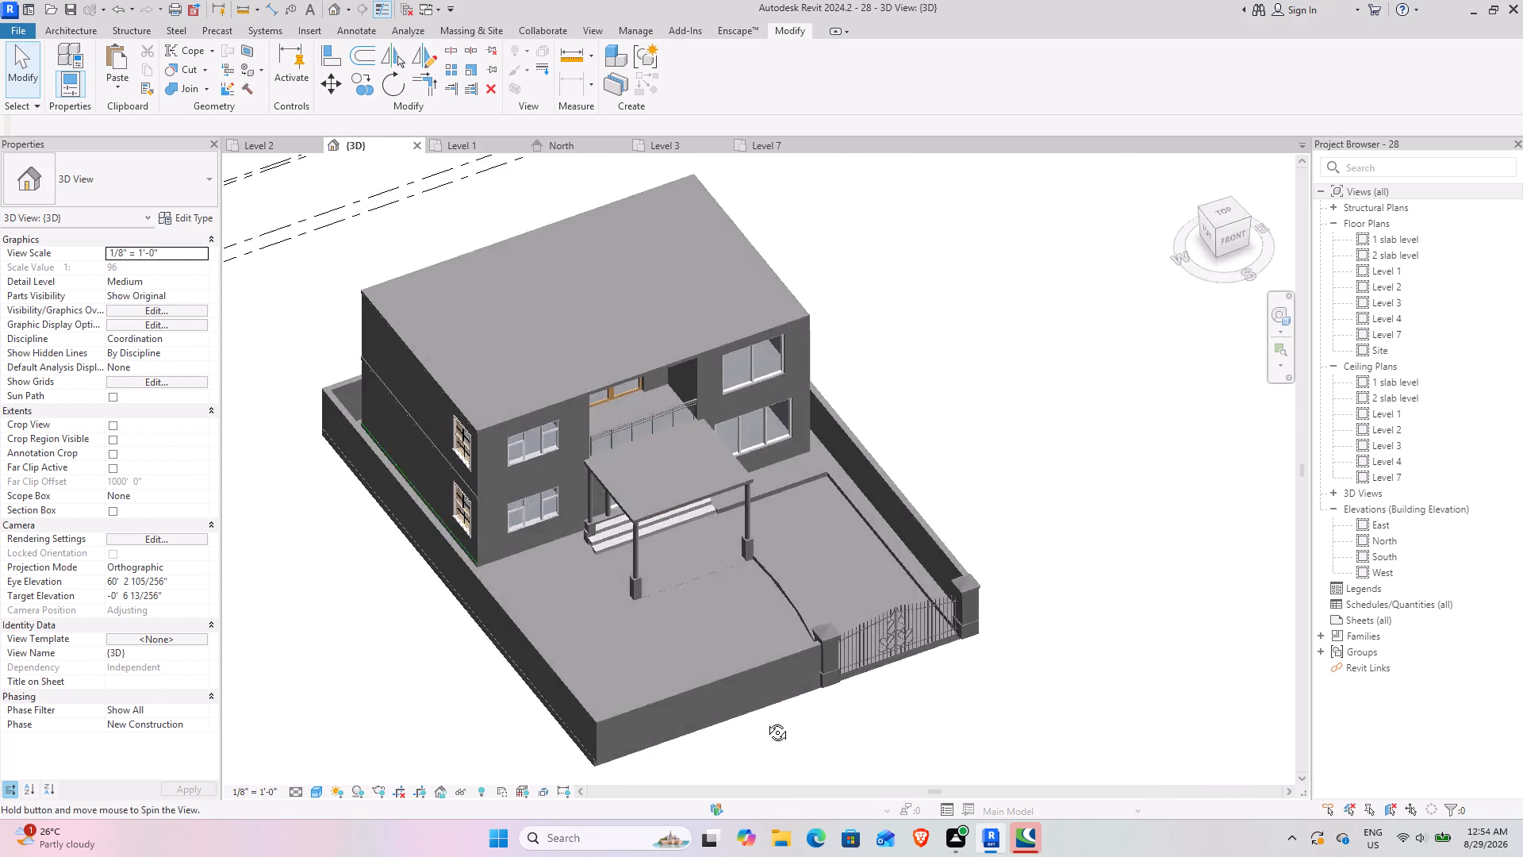
{"action": "middle_click_drag", "start_coordinate": [765, 721], "coordinate": [658, 658], "text": "shift"}
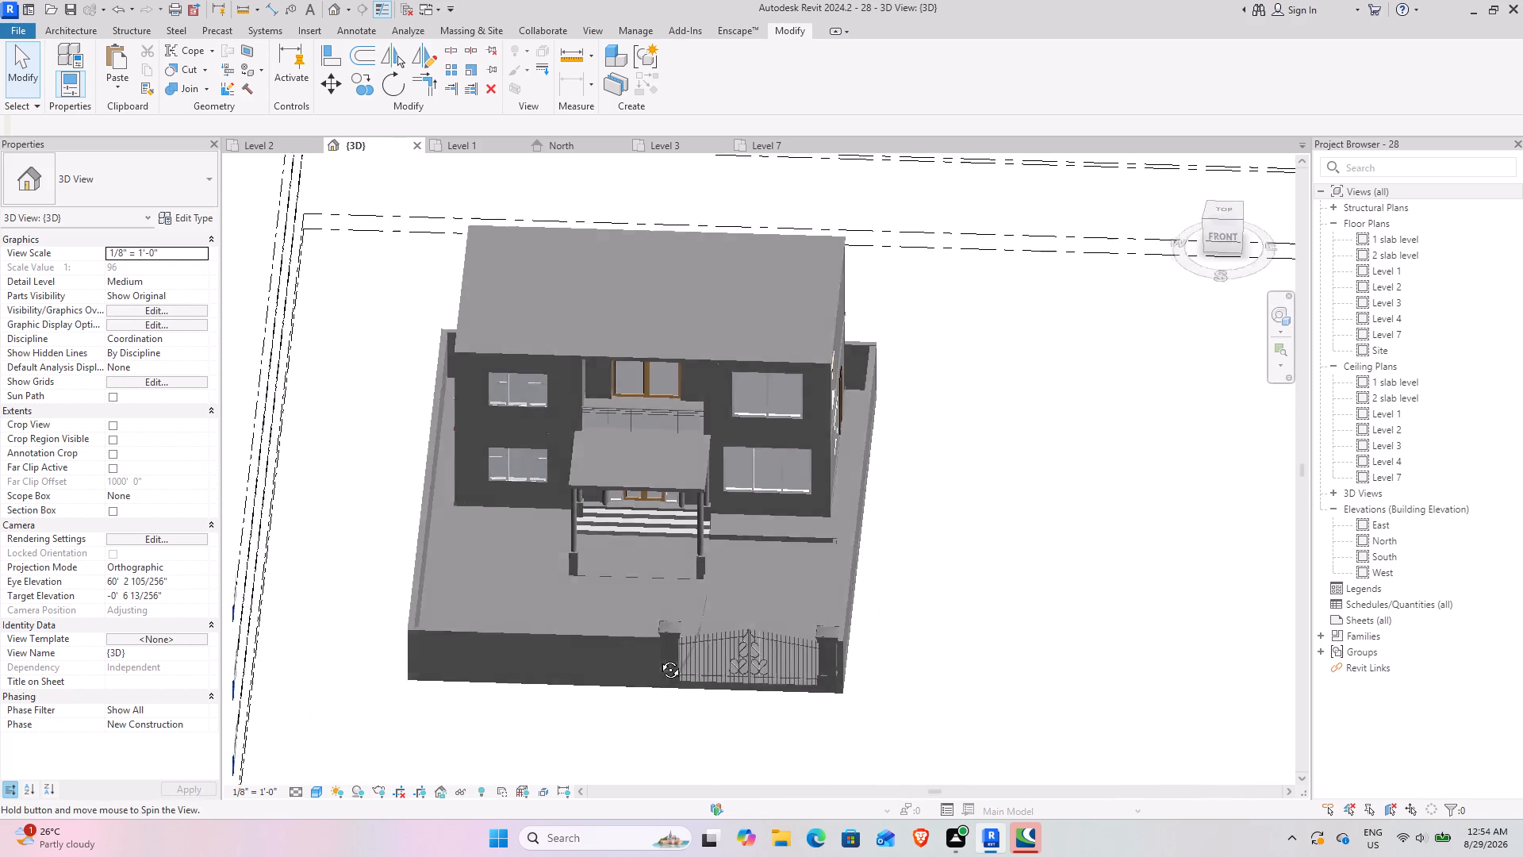
{"action": "middle_click_drag", "start_coordinate": [658, 658], "coordinate": [658, 696], "text": "shift"}
{"action": "scroll", "coordinate": [651, 578], "scroll_direction": "up", "scroll_amount": 6}
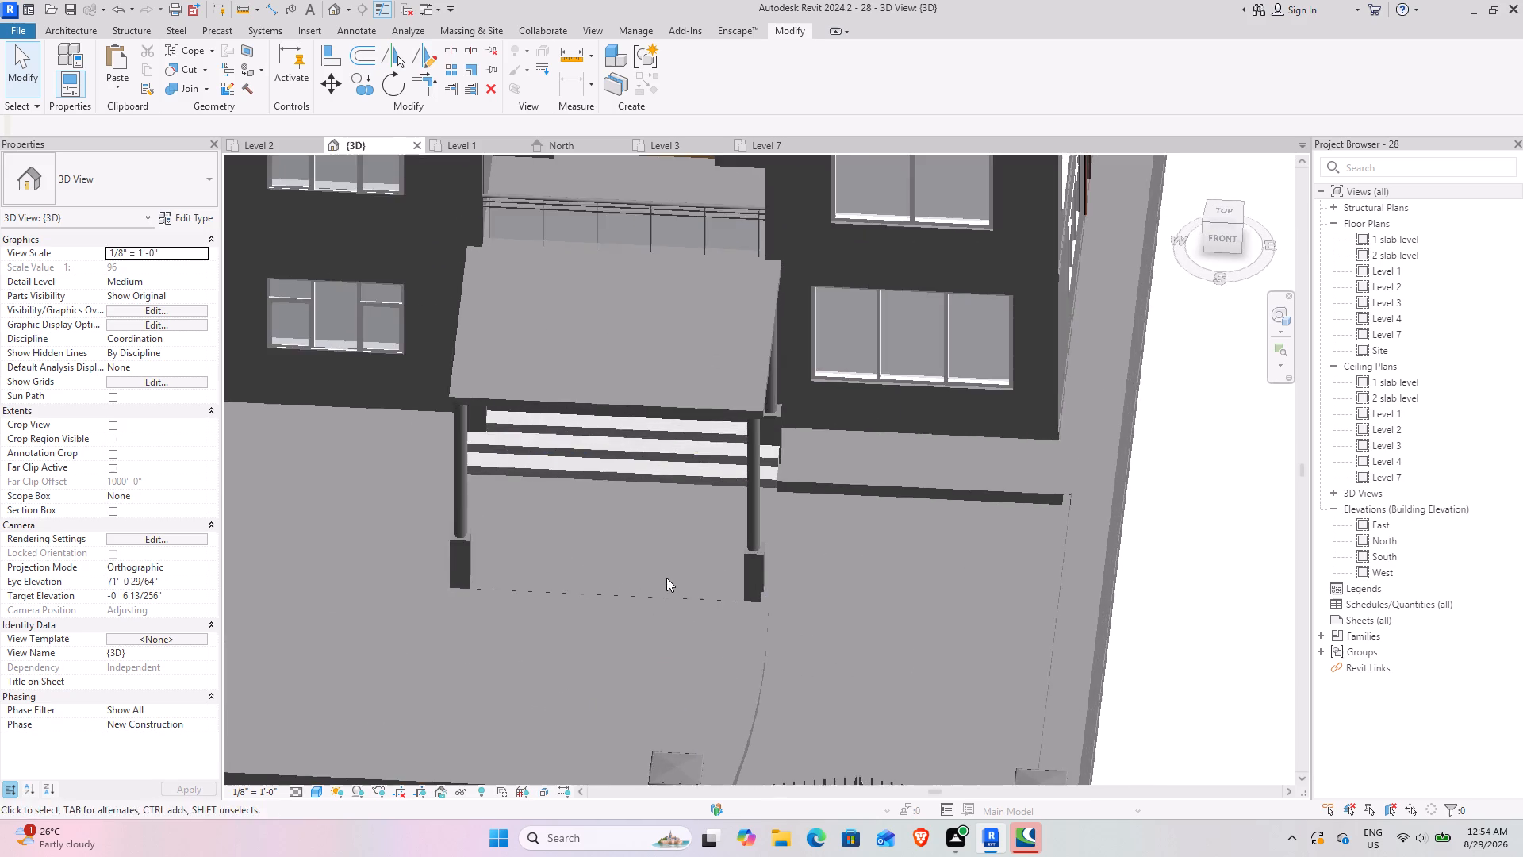
{"action": "middle_click_drag", "start_coordinate": [645, 601], "coordinate": [669, 614], "text": "shift"}
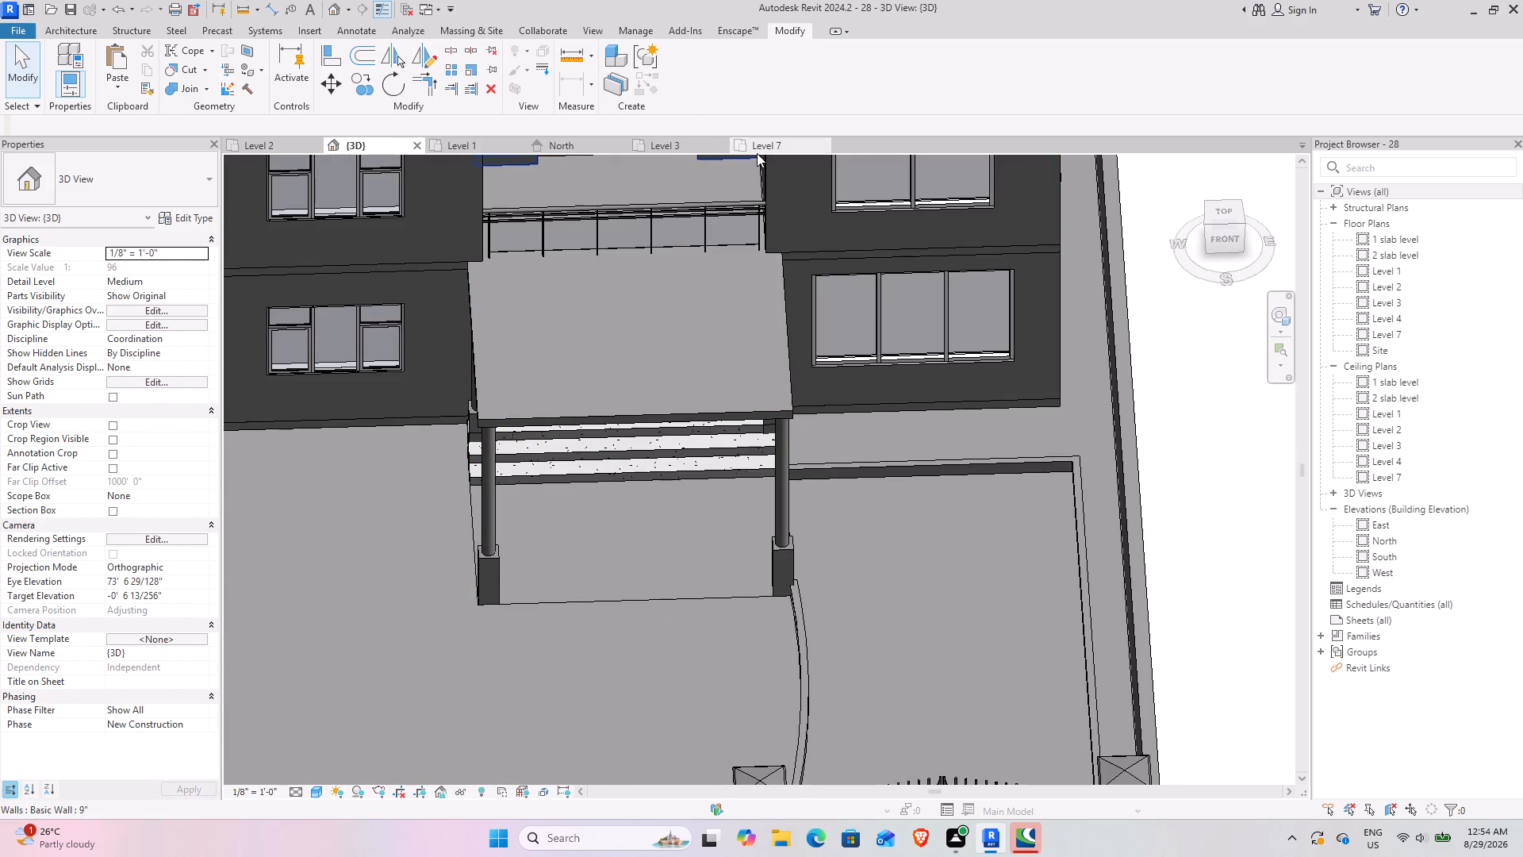
Draw a 4.5" kerb wall, 8" high, about 13' 6" long between the front portico columns on Level 7, located by Finish Face: Exterior.
{"action": "left_click", "coordinate": [959, 458]}
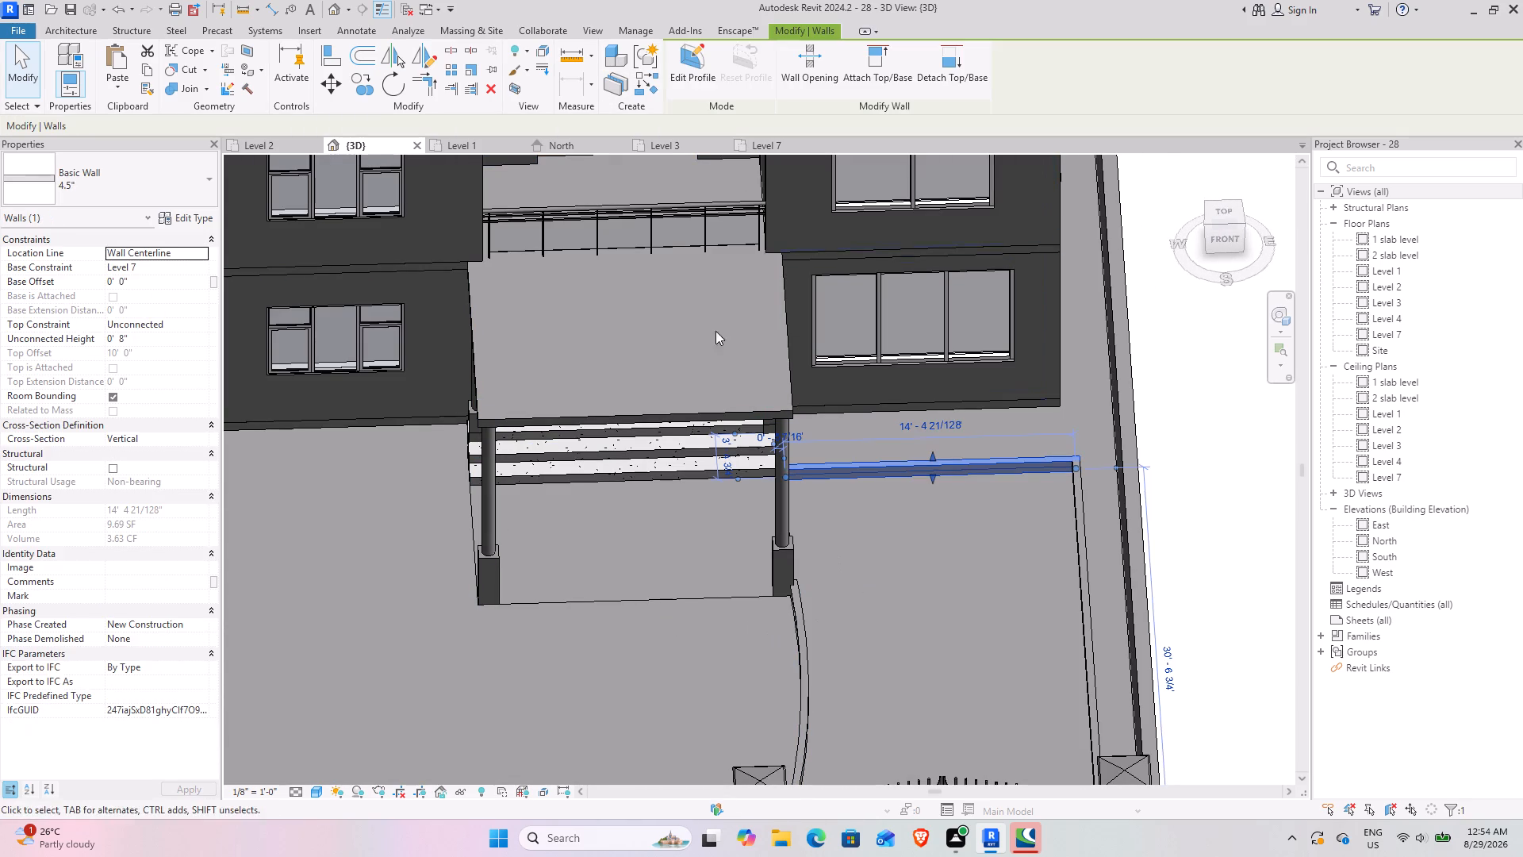
{"action": "left_click", "coordinate": [646, 90]}
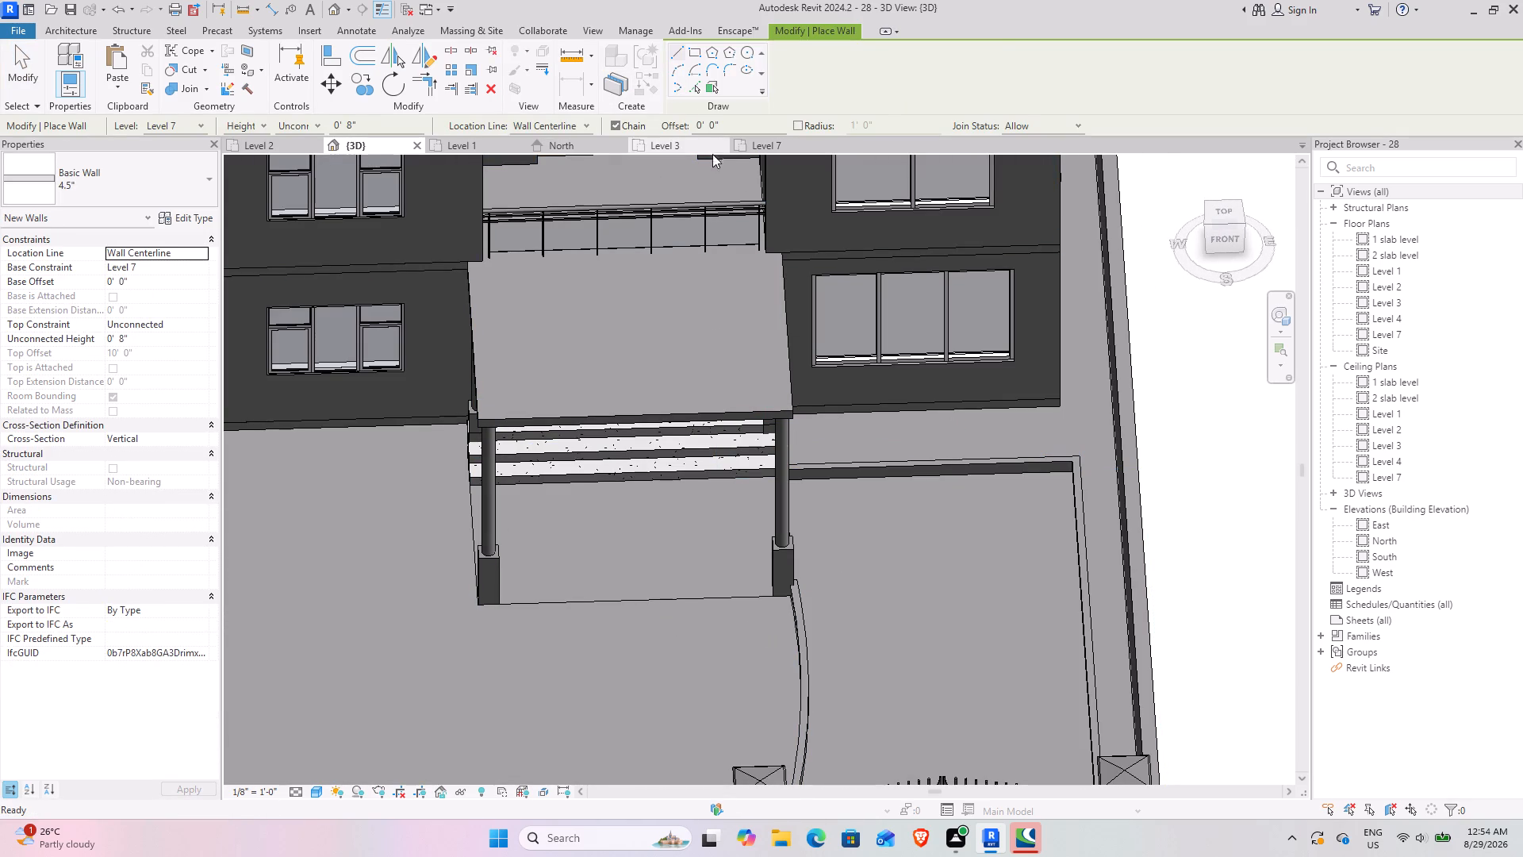
{"action": "left_click", "coordinate": [742, 152]}
{"action": "middle_click_drag", "start_coordinate": [544, 598], "coordinate": [841, 549]}
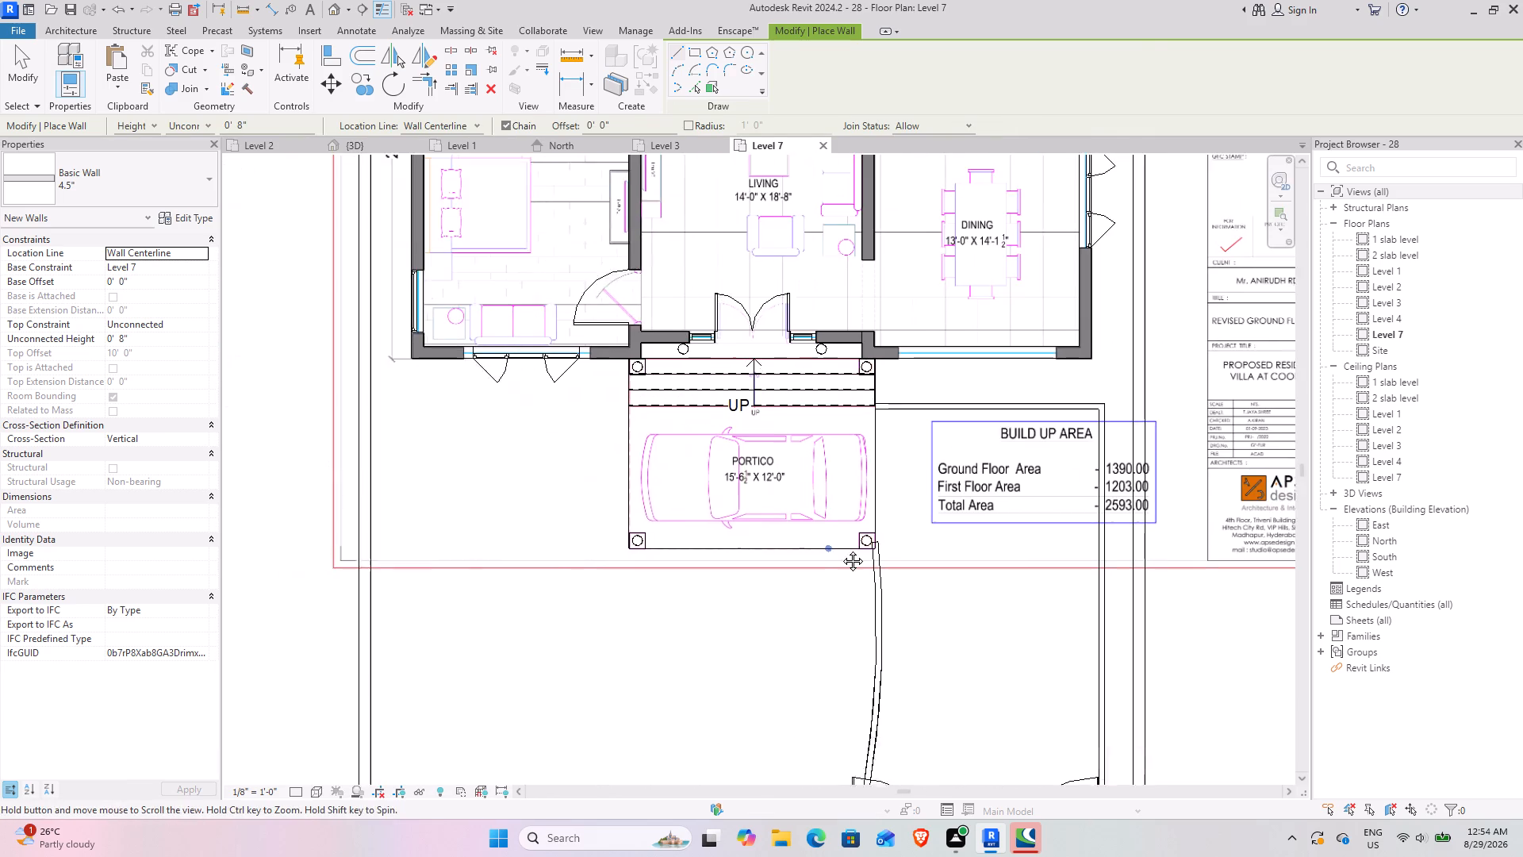
{"action": "middle_click_drag", "start_coordinate": [841, 549], "coordinate": [842, 548]}
{"action": "scroll", "coordinate": [846, 545], "scroll_direction": "up", "scroll_amount": 9}
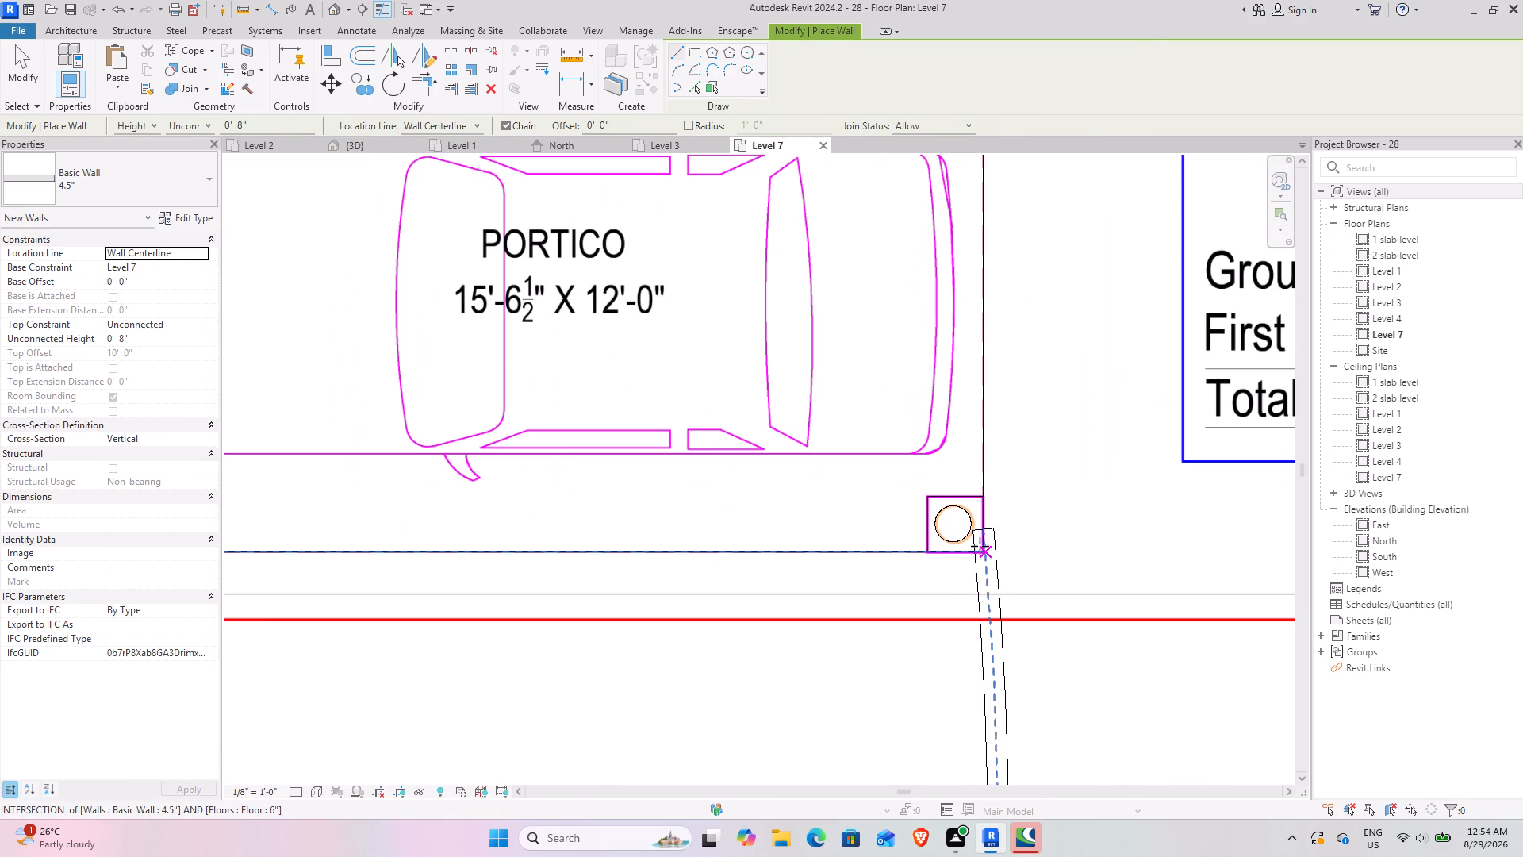
{"action": "left_click", "coordinate": [925, 555]}
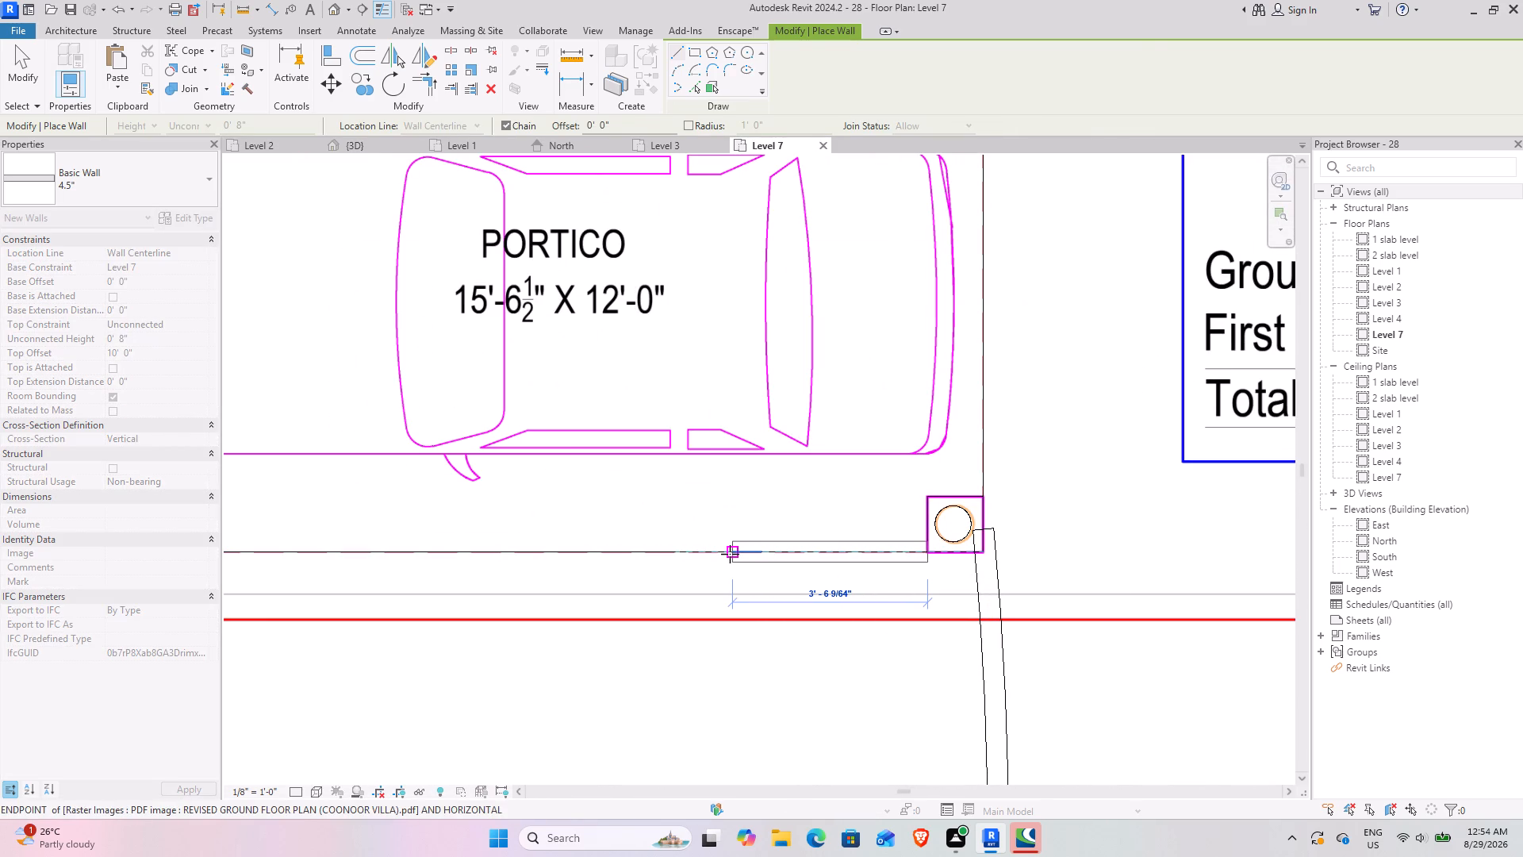
{"action": "key", "text": "Escape"}
{"action": "left_click", "coordinate": [473, 127]}
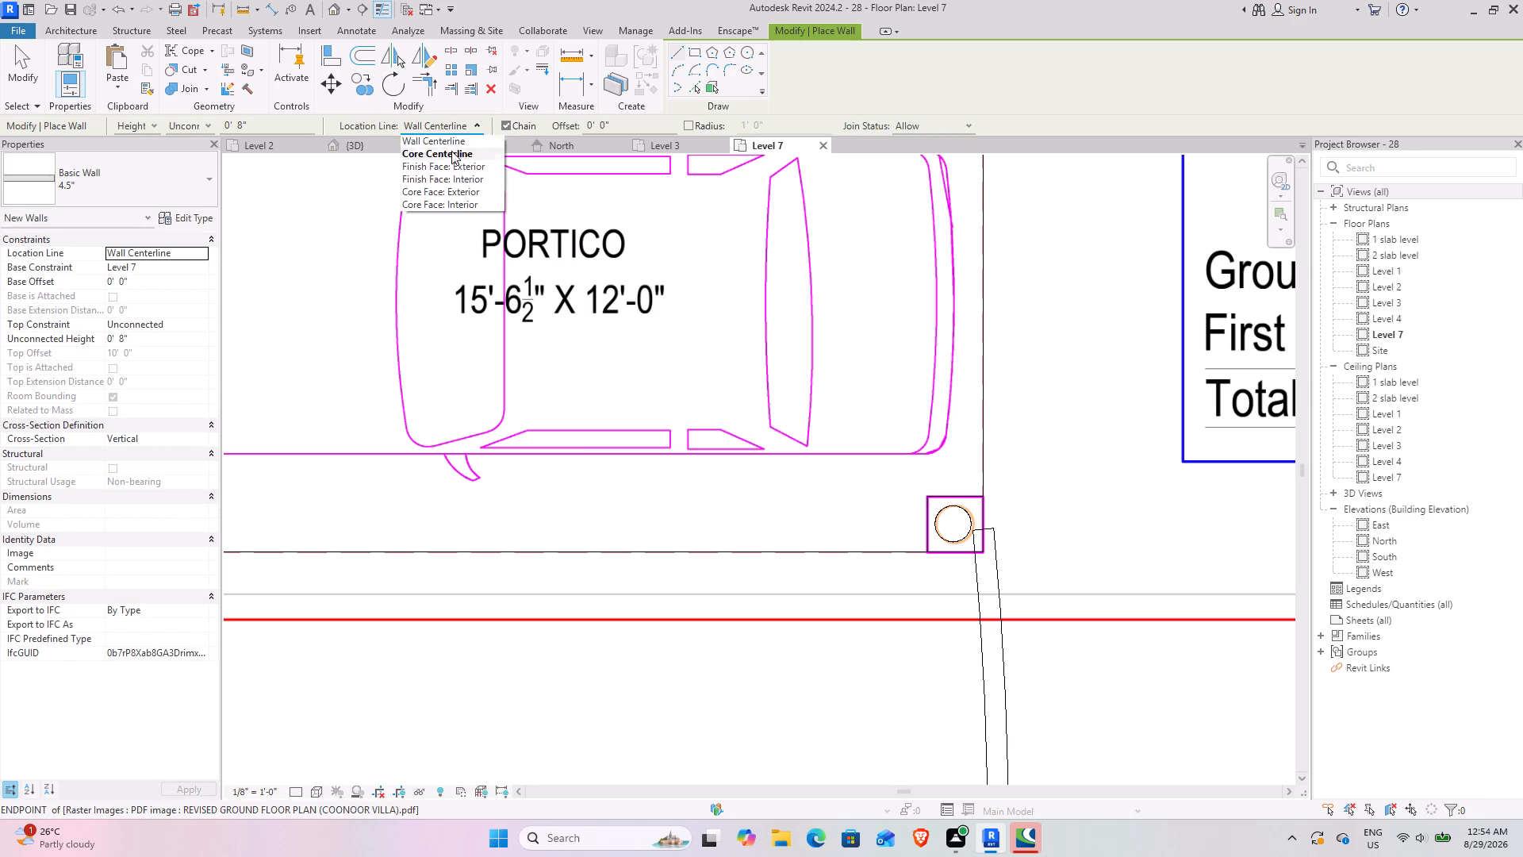
{"action": "left_click", "coordinate": [453, 172]}
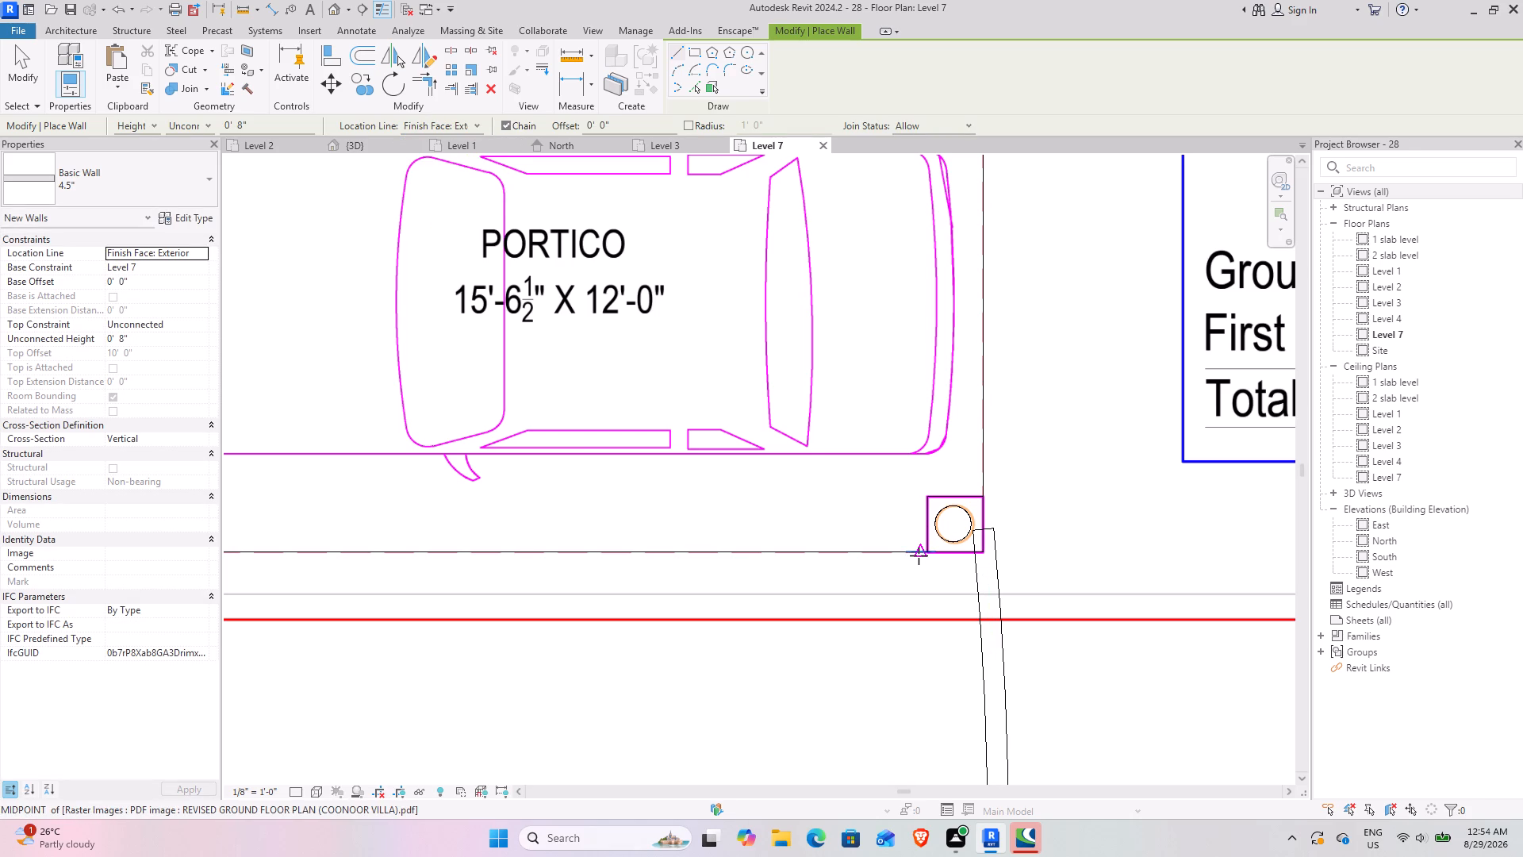
{"action": "left_click", "coordinate": [924, 555]}
{"action": "middle_click_drag", "start_coordinate": [658, 556], "coordinate": [1302, 571]}
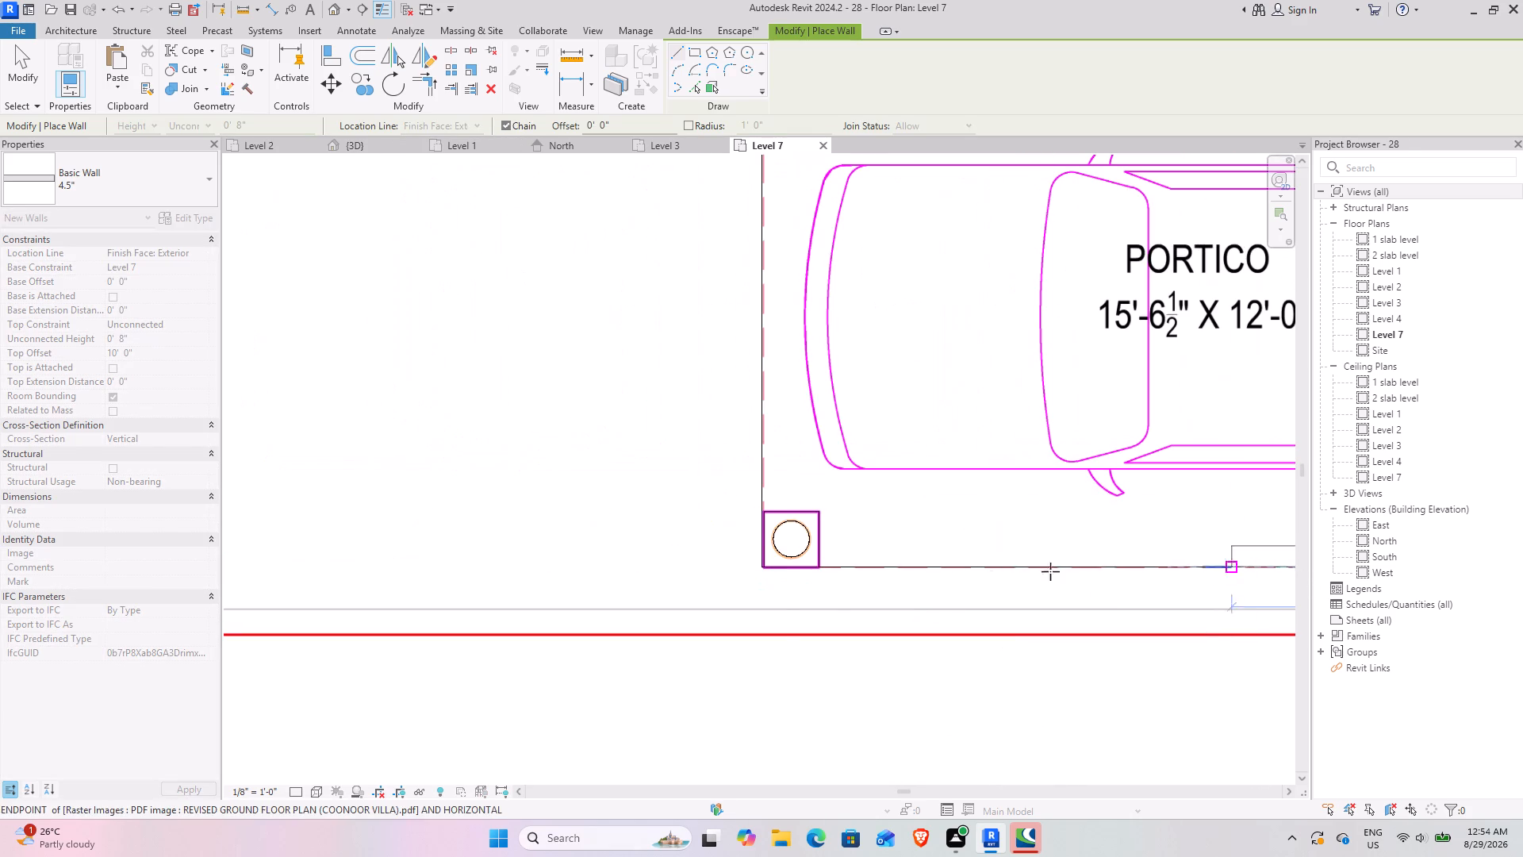
{"action": "left_click", "coordinate": [825, 567]}
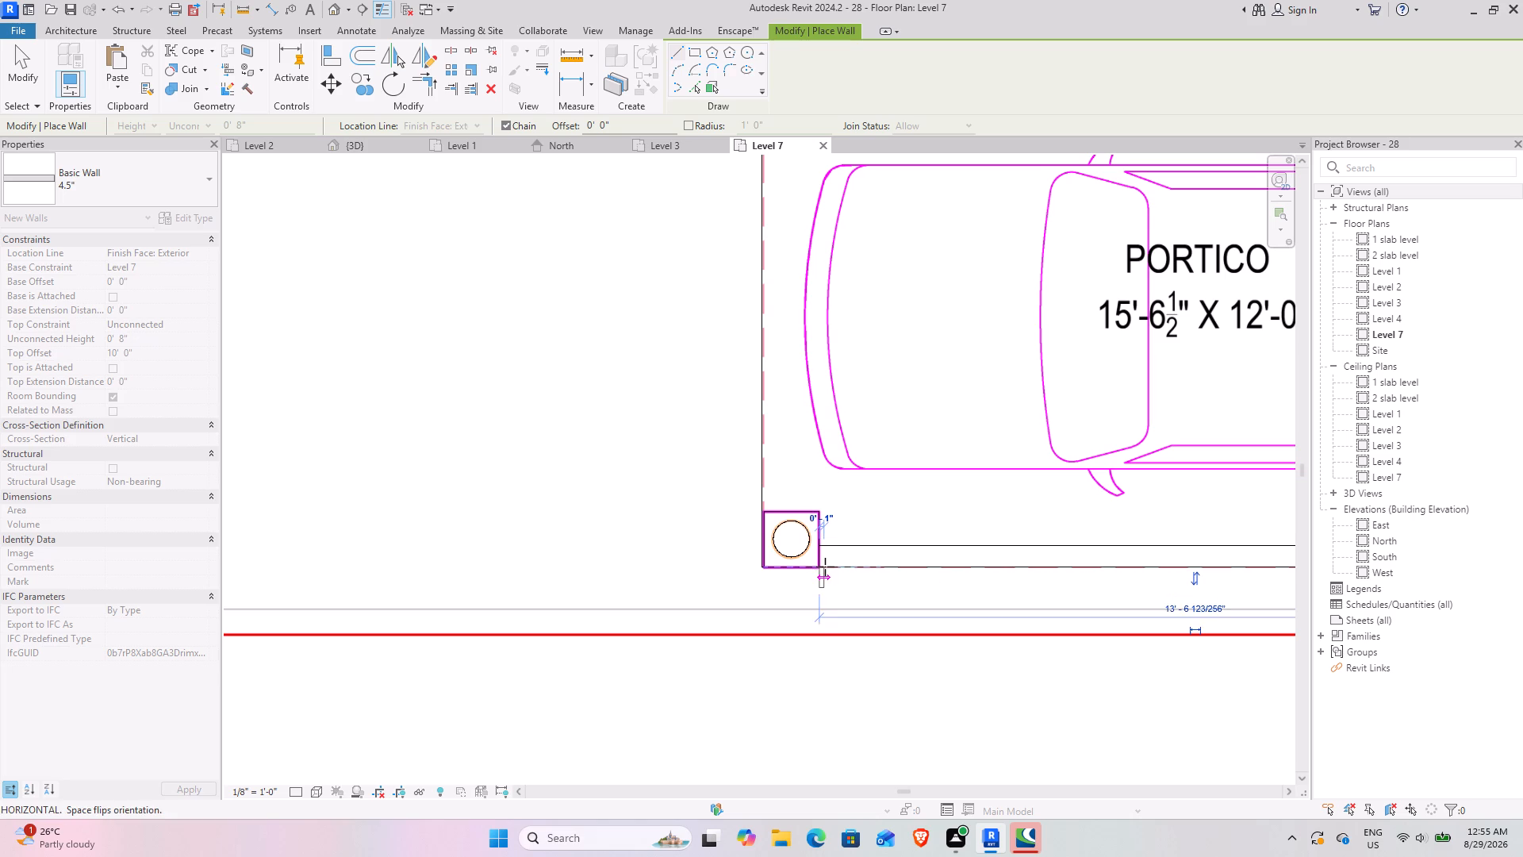
{"action": "key", "text": "space"}
{"action": "key", "text": "Escape"}
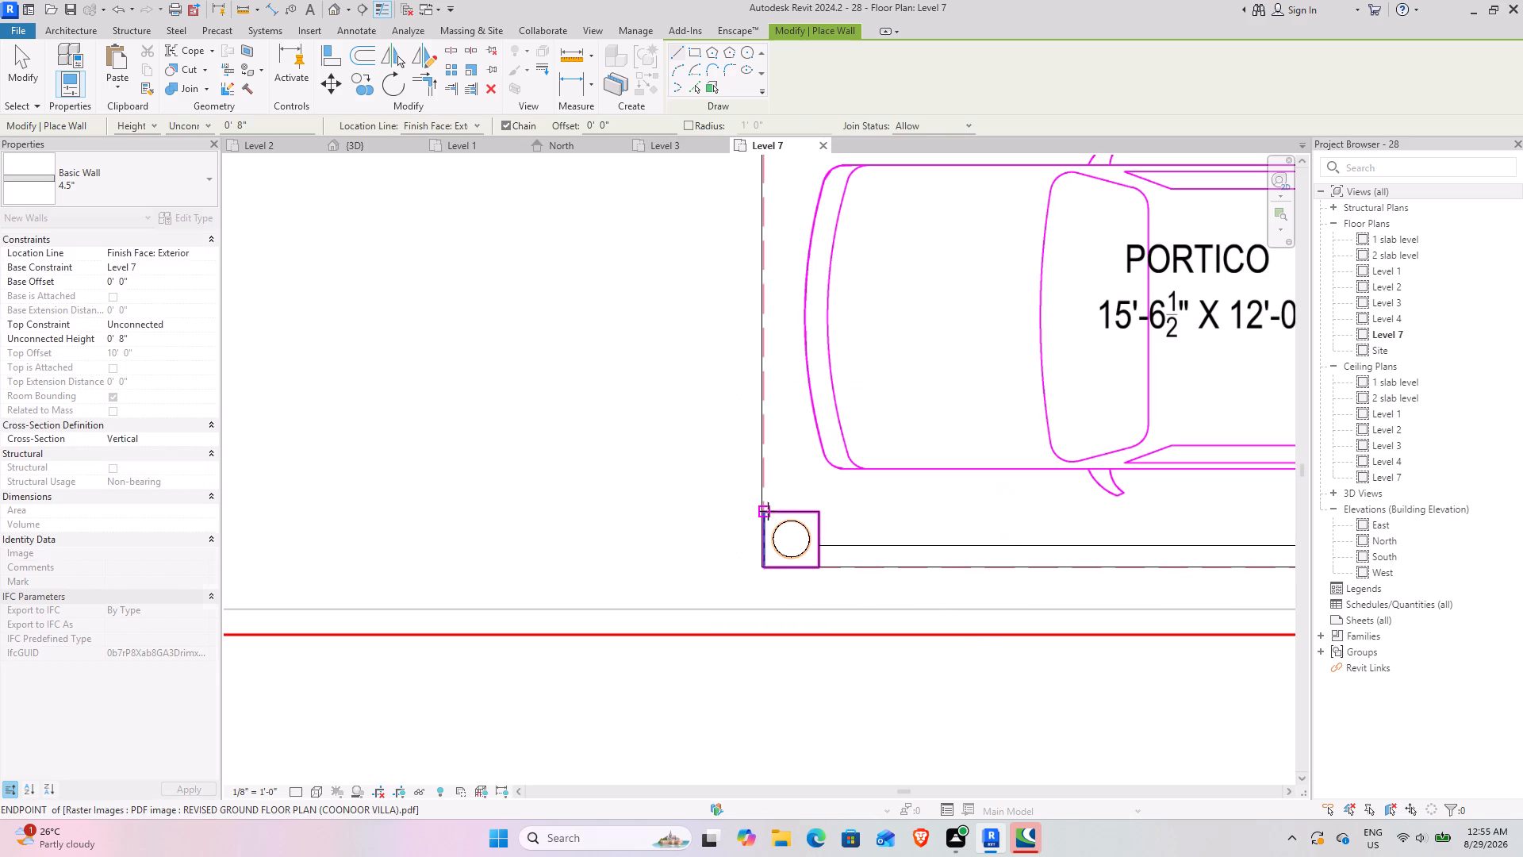
Draw an 8' long kerb wall along the portico side away from the driveway, from the front column to the steps.
{"action": "left_click", "coordinate": [767, 511]}
{"action": "scroll", "coordinate": [745, 409], "scroll_direction": "down", "scroll_amount": 3}
{"action": "middle_click_drag", "start_coordinate": [763, 358], "coordinate": [756, 514]}
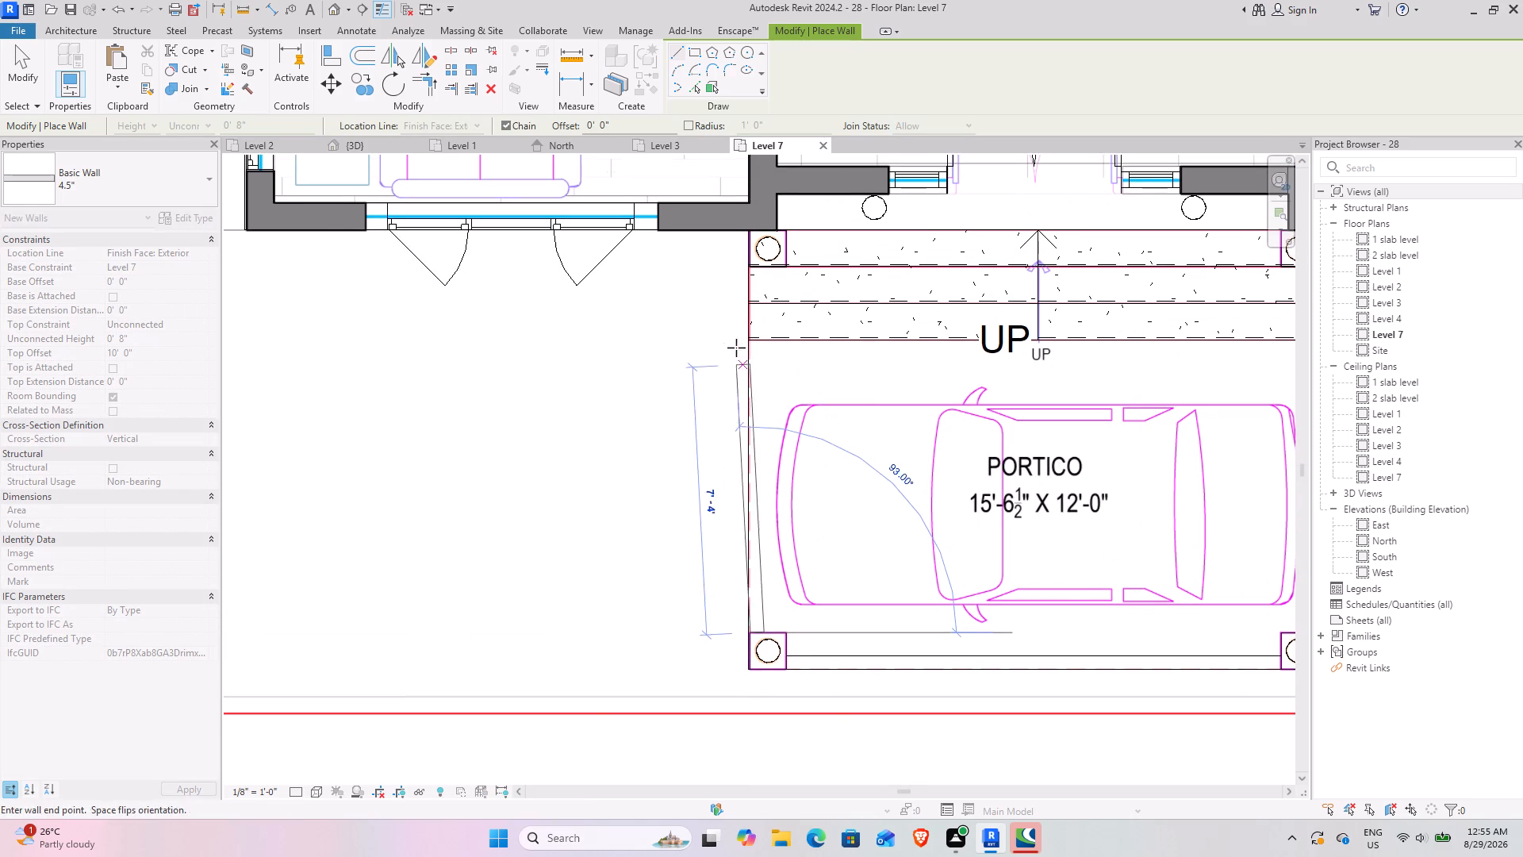
{"action": "left_click", "coordinate": [748, 339]}
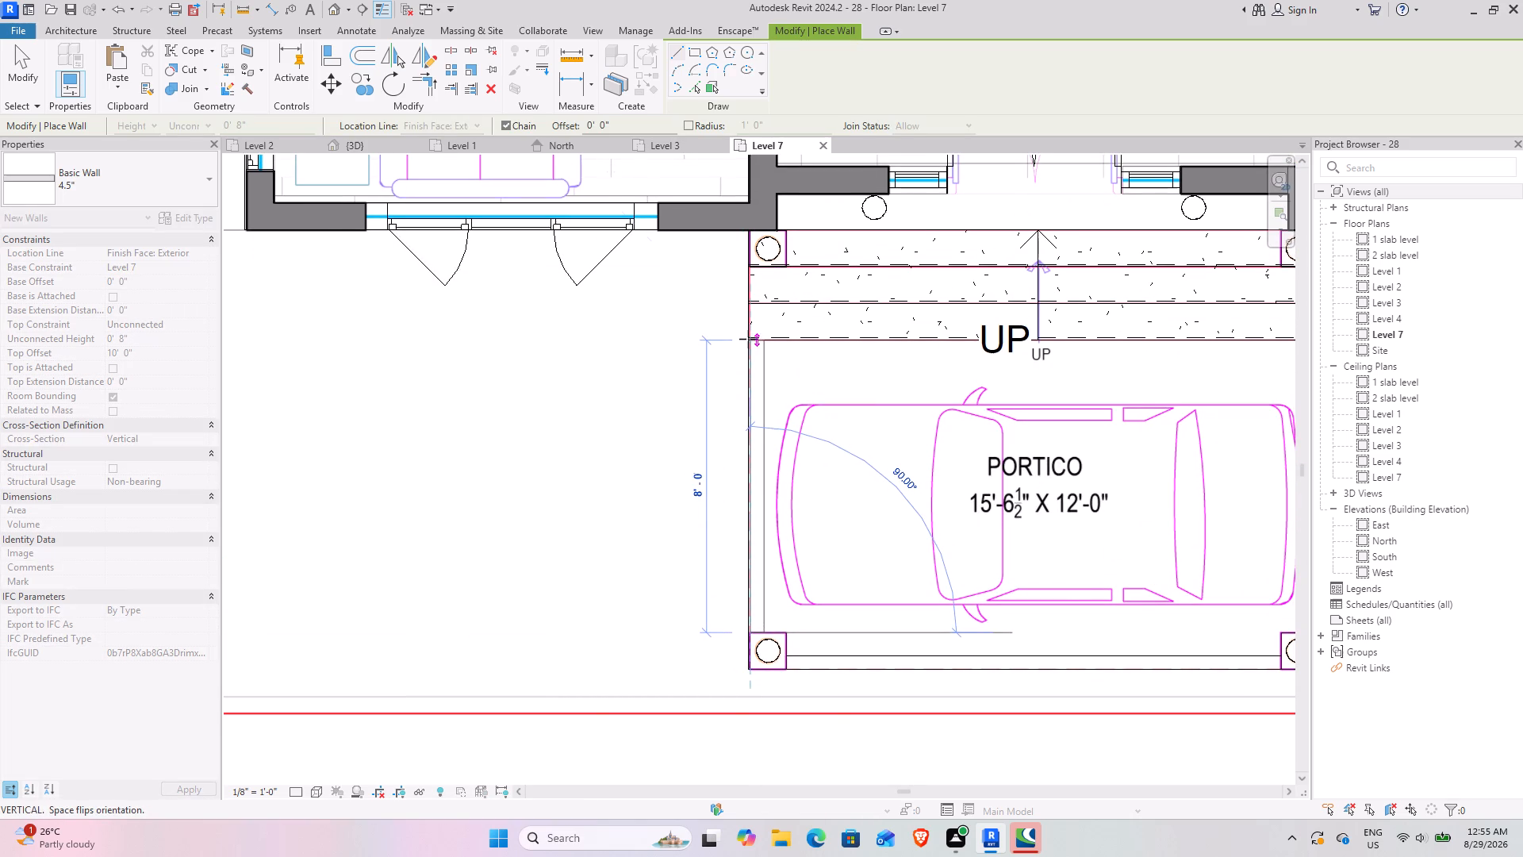
{"action": "key", "text": "Escape"}
{"action": "key", "text": "Escape"}
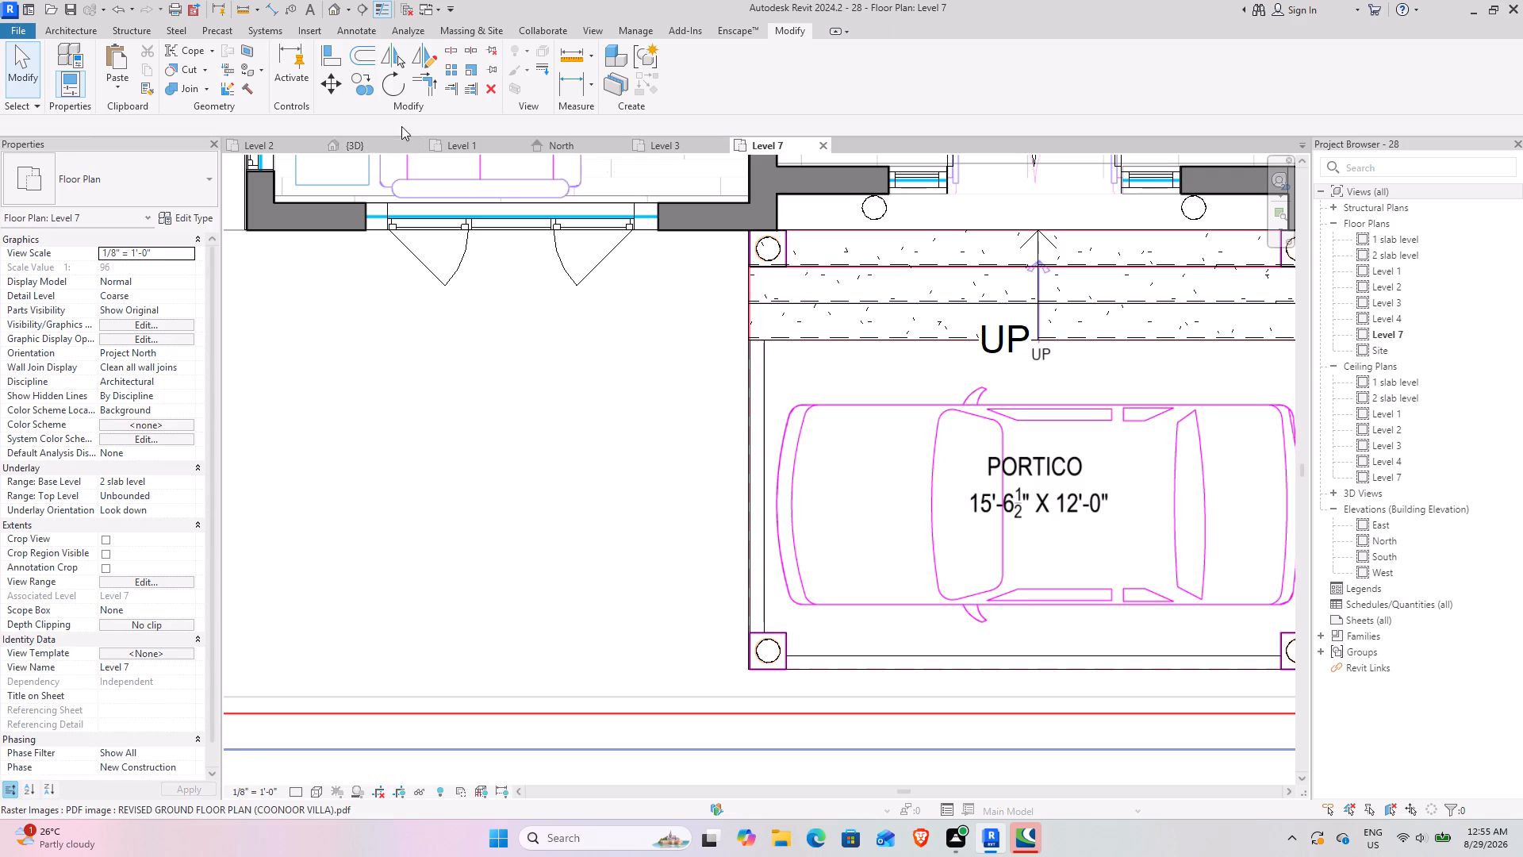
Examine the portico kerbs, driveway edging, gate and whole villa from several angles in the 3D view.
{"action": "left_click", "coordinate": [376, 145]}
{"action": "scroll", "coordinate": [781, 552], "scroll_direction": "down", "scroll_amount": 3}
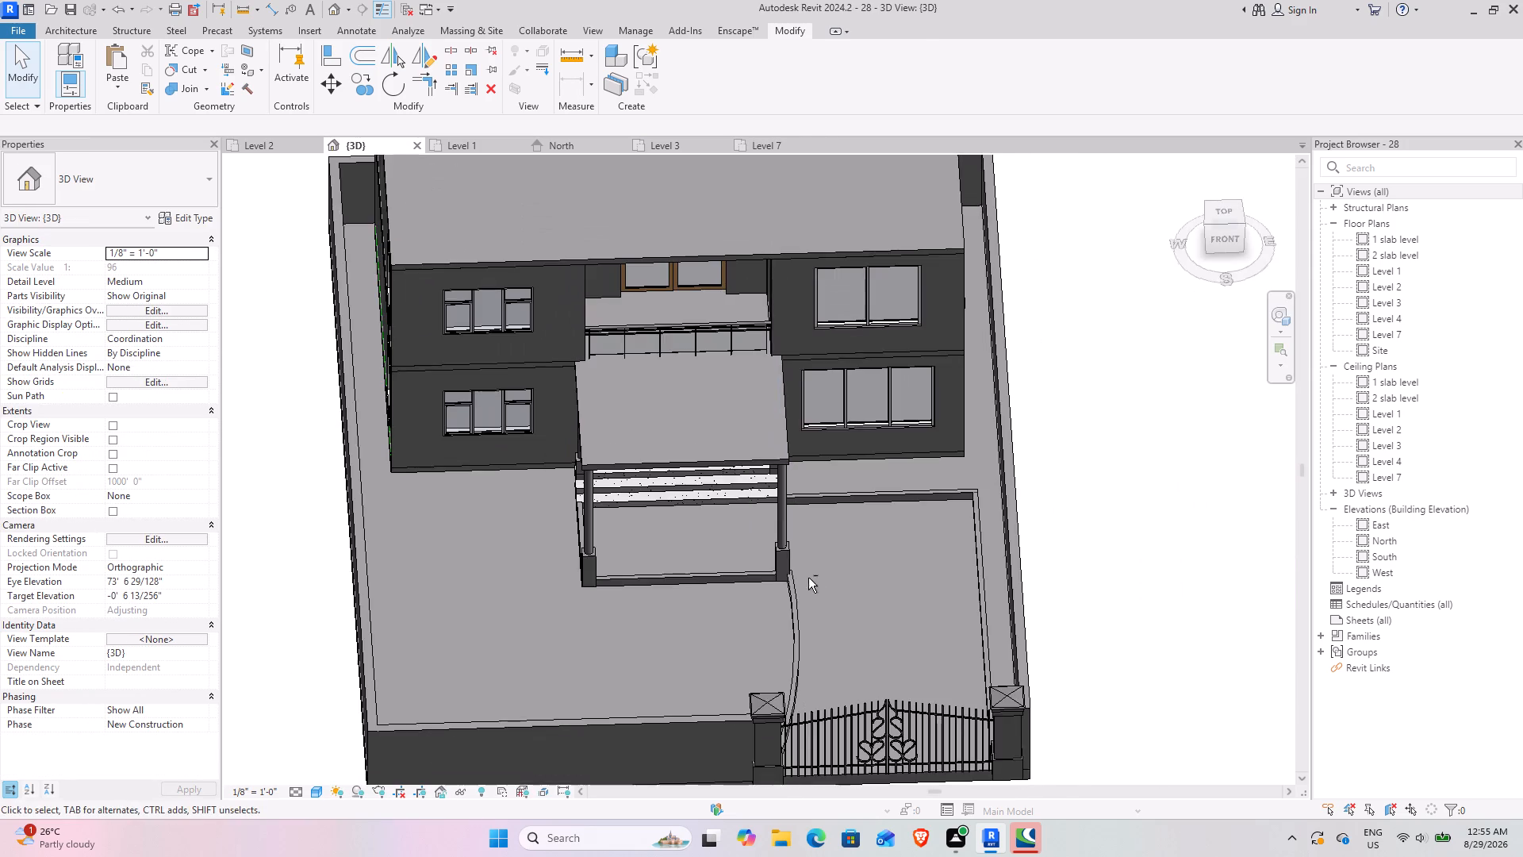
{"action": "middle_click_drag", "start_coordinate": [804, 578], "coordinate": [615, 582], "text": "shift"}
{"action": "middle_click_drag", "start_coordinate": [614, 569], "coordinate": [620, 524], "text": "shift"}
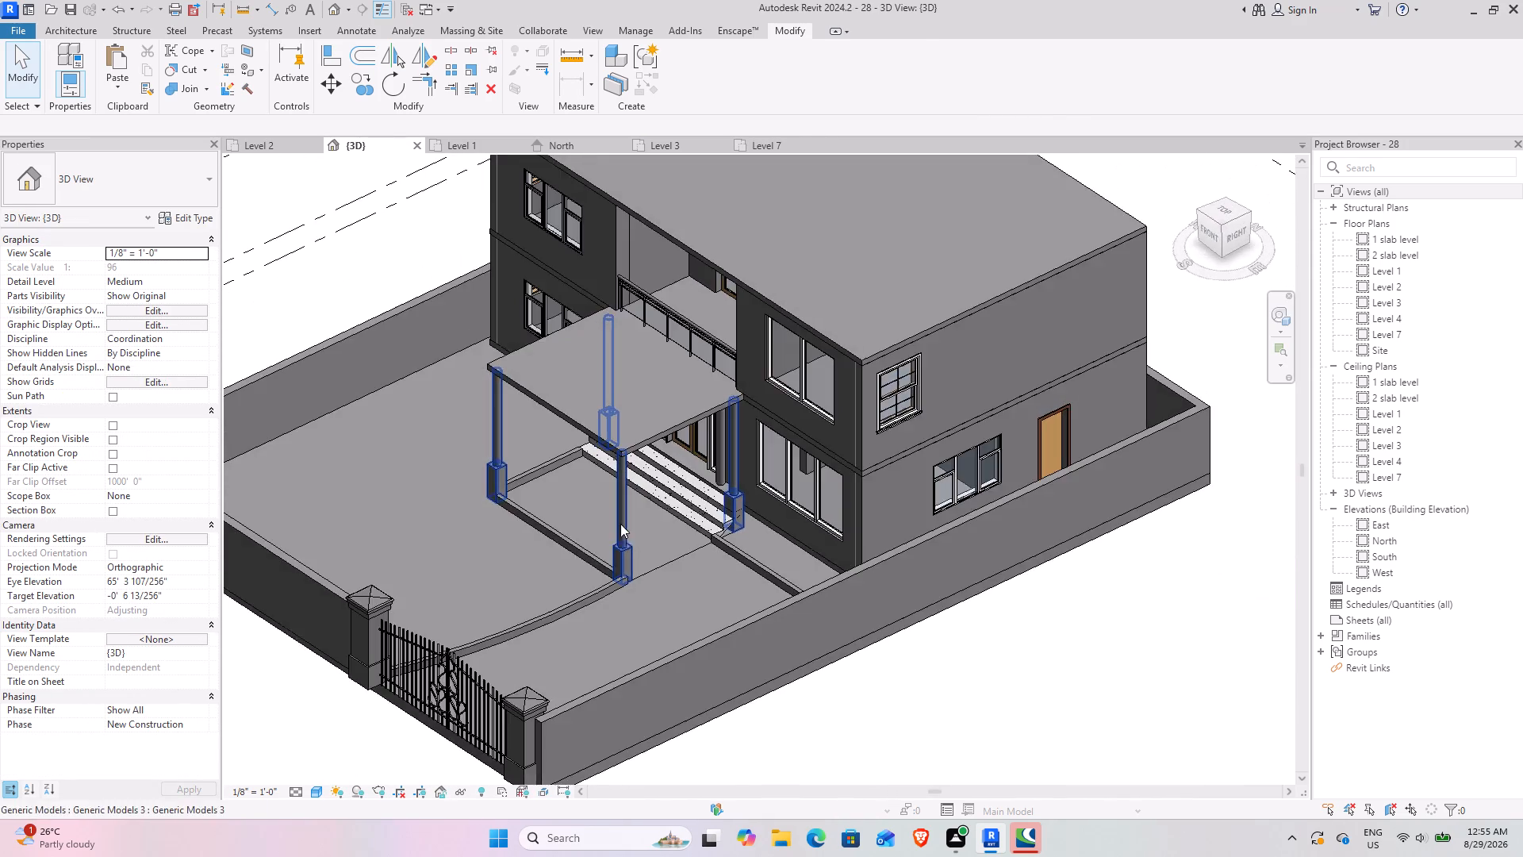
{"action": "scroll", "coordinate": [570, 575], "scroll_direction": "up", "scroll_amount": 3}
{"action": "middle_click_drag", "start_coordinate": [589, 645], "coordinate": [602, 632]}
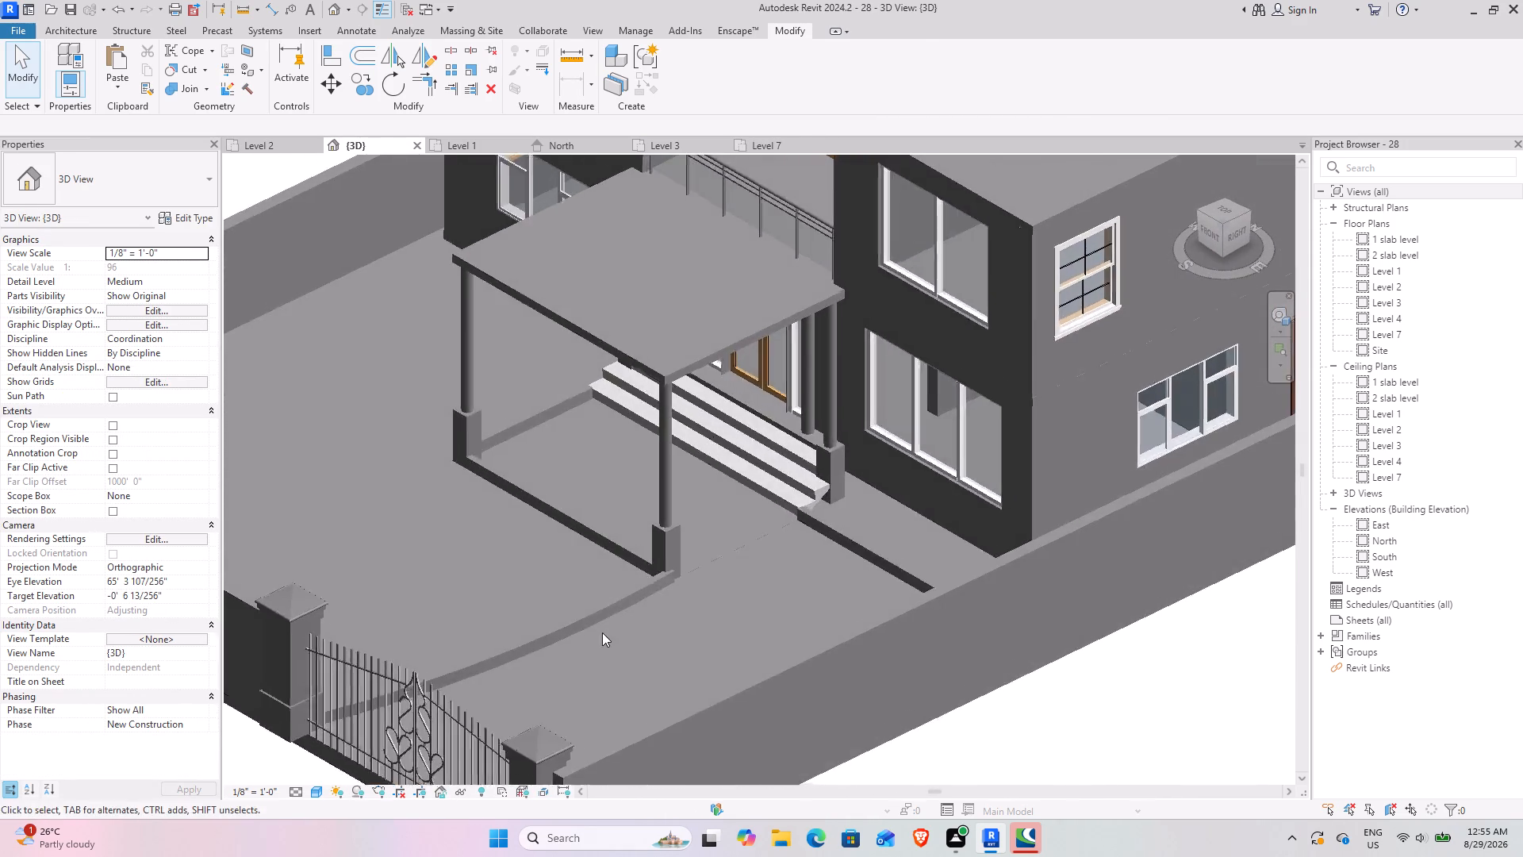
{"action": "middle_click_drag", "start_coordinate": [640, 617], "coordinate": [861, 511]}
{"action": "scroll", "coordinate": [788, 475], "scroll_direction": "down", "scroll_amount": 4}
{"action": "middle_click_drag", "start_coordinate": [742, 499], "coordinate": [903, 475], "text": "shift"}
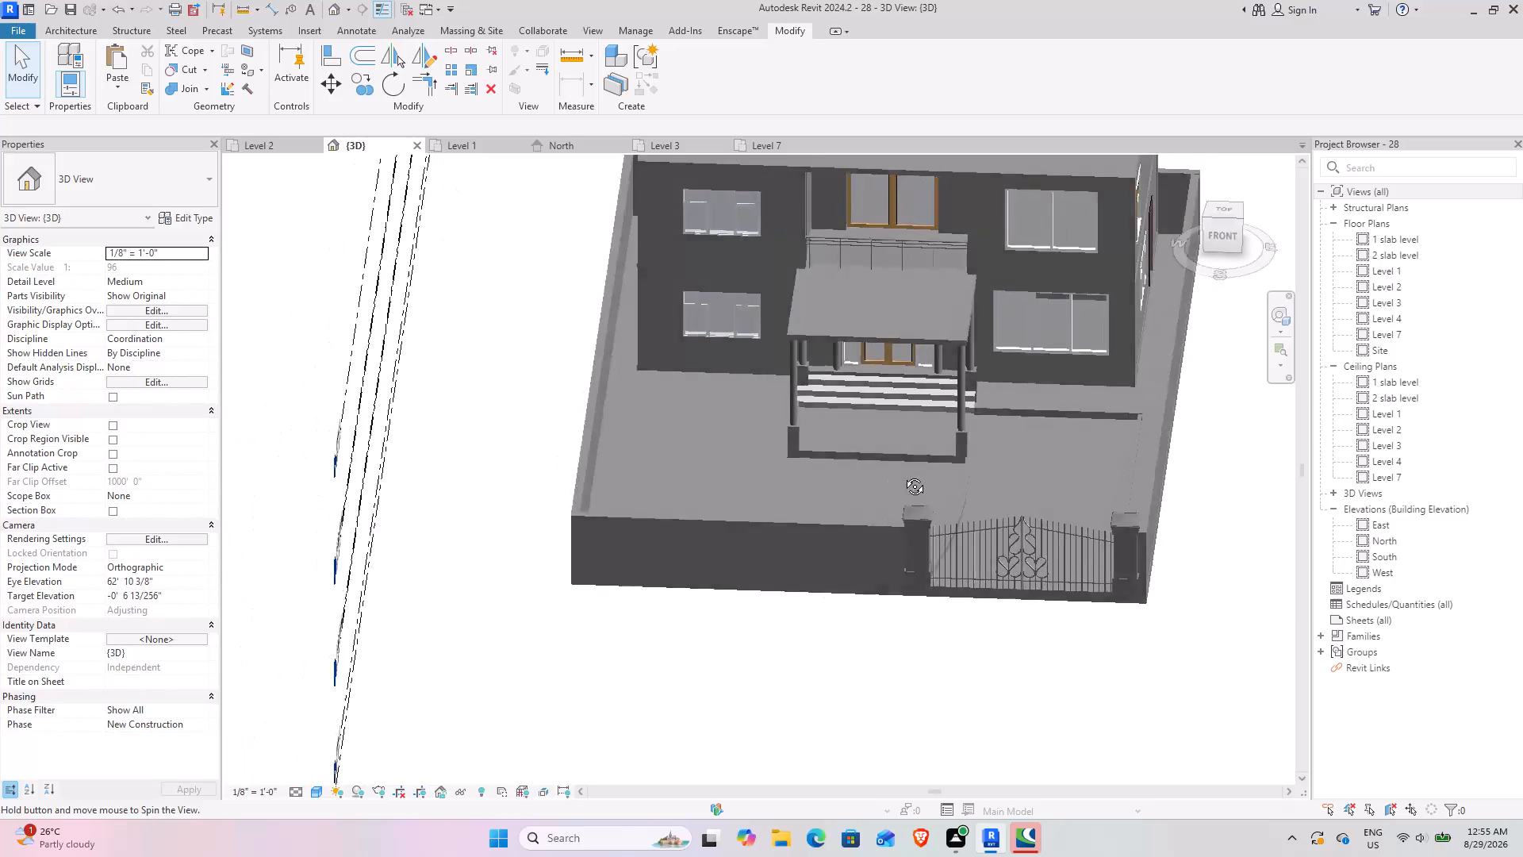
{"action": "middle_click_drag", "start_coordinate": [903, 475], "coordinate": [815, 498], "text": "shift"}
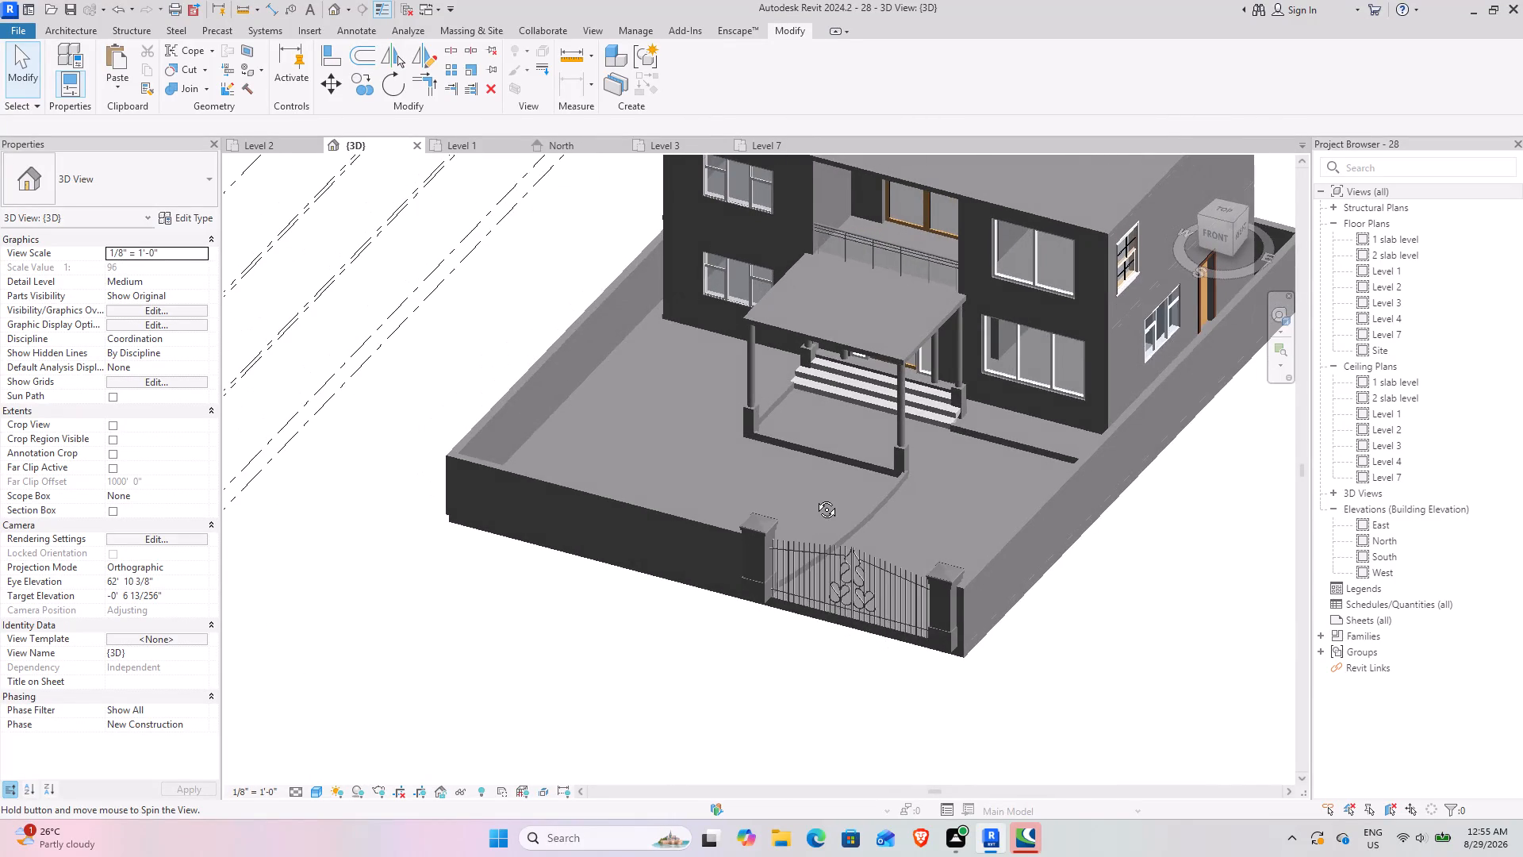
{"action": "middle_click_drag", "start_coordinate": [815, 498], "coordinate": [812, 498], "text": "shift"}
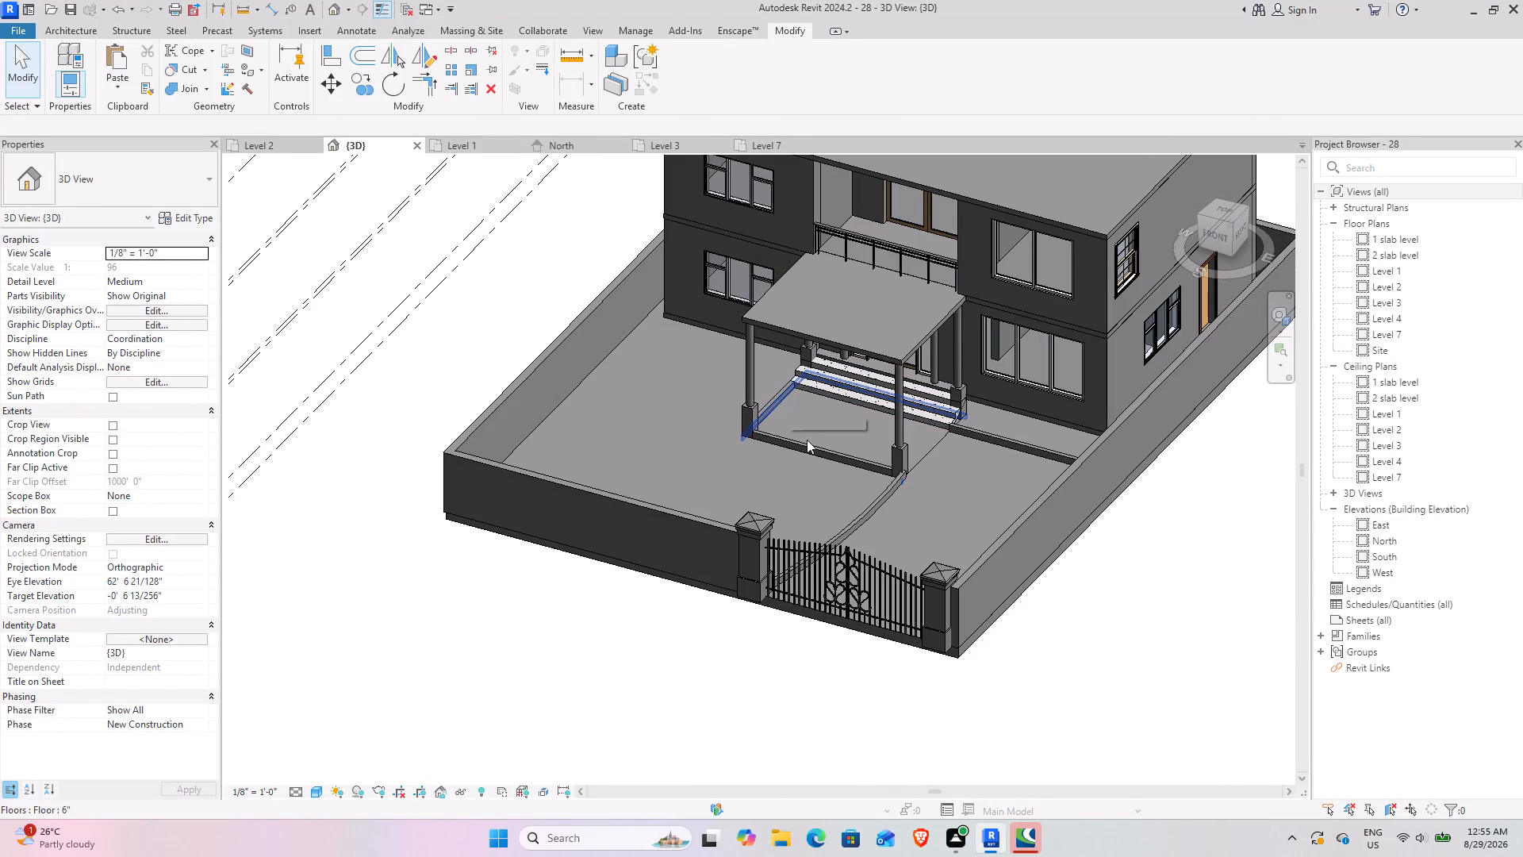
{"action": "scroll", "coordinate": [800, 536], "scroll_direction": "down", "scroll_amount": 3}
{"action": "middle_click_drag", "start_coordinate": [800, 536], "coordinate": [877, 614], "text": "shift"}
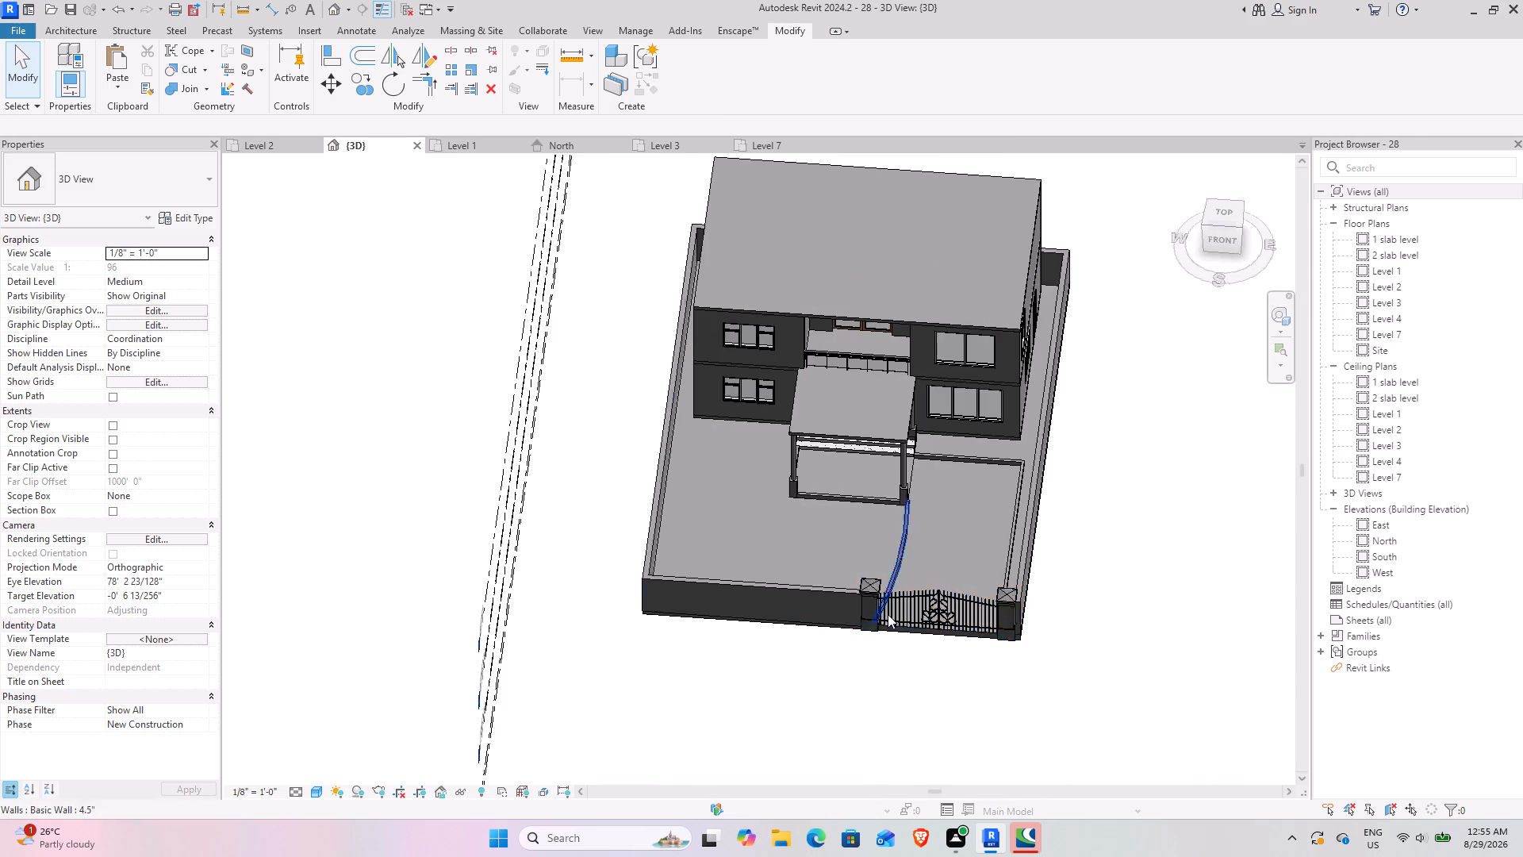
{"action": "scroll", "coordinate": [937, 628], "scroll_direction": "up", "scroll_amount": 2}
{"action": "middle_click_drag", "start_coordinate": [956, 659], "coordinate": [806, 659]}
{"action": "middle_click_drag", "start_coordinate": [865, 636], "coordinate": [888, 609]}
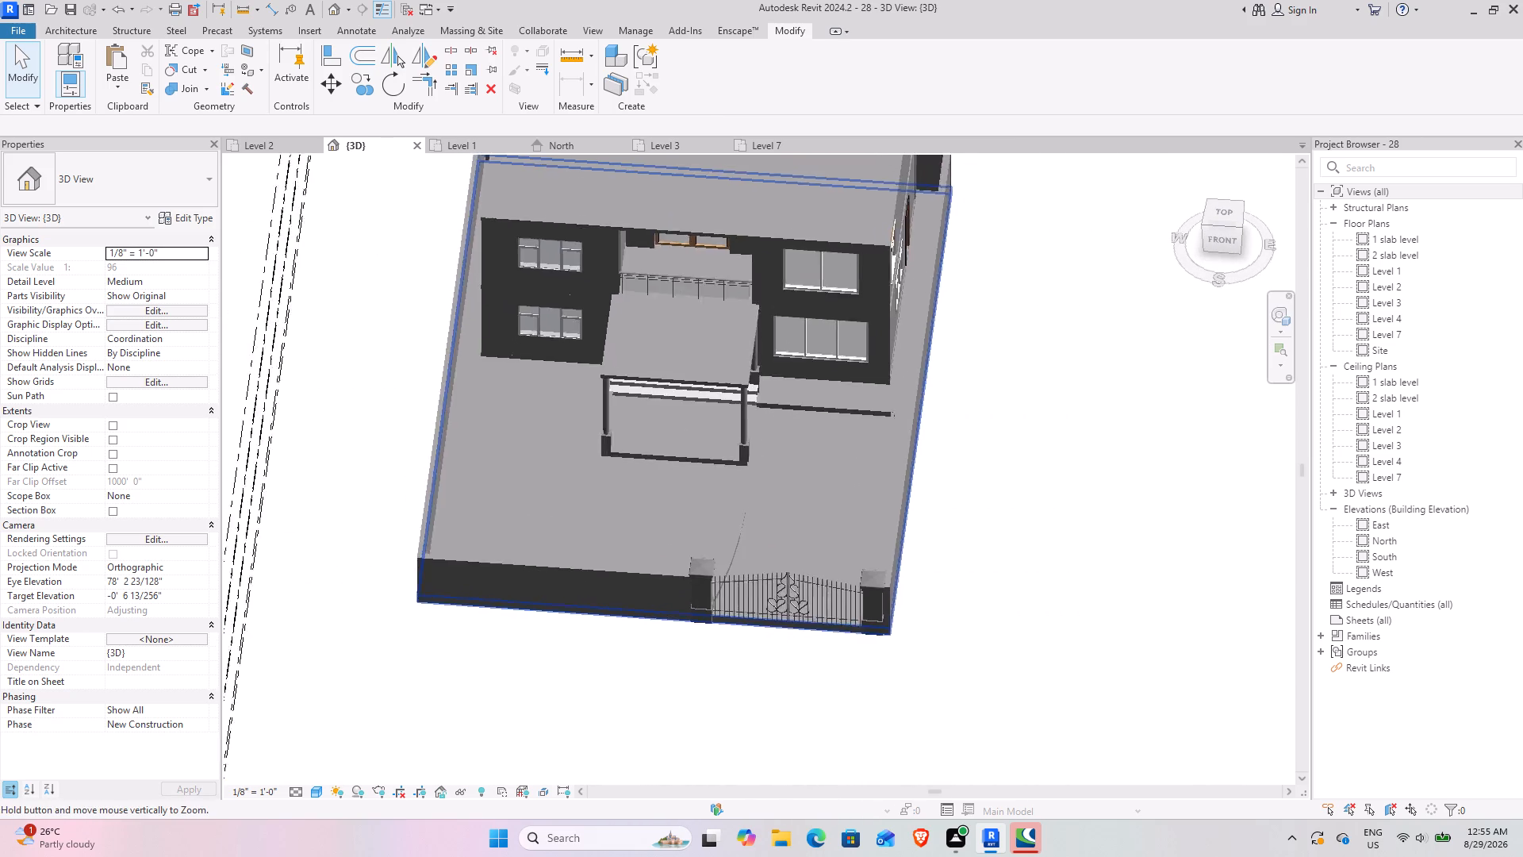
{"action": "middle_click_drag", "start_coordinate": [888, 609], "coordinate": [904, 569]}
{"action": "middle_click_drag", "start_coordinate": [829, 598], "coordinate": [760, 436], "text": "shift"}
{"action": "middle_click_drag", "start_coordinate": [834, 509], "coordinate": [907, 734]}
{"action": "scroll", "coordinate": [779, 660], "scroll_direction": "up", "scroll_amount": 3}
{"action": "middle_click_drag", "start_coordinate": [766, 678], "coordinate": [788, 661]}
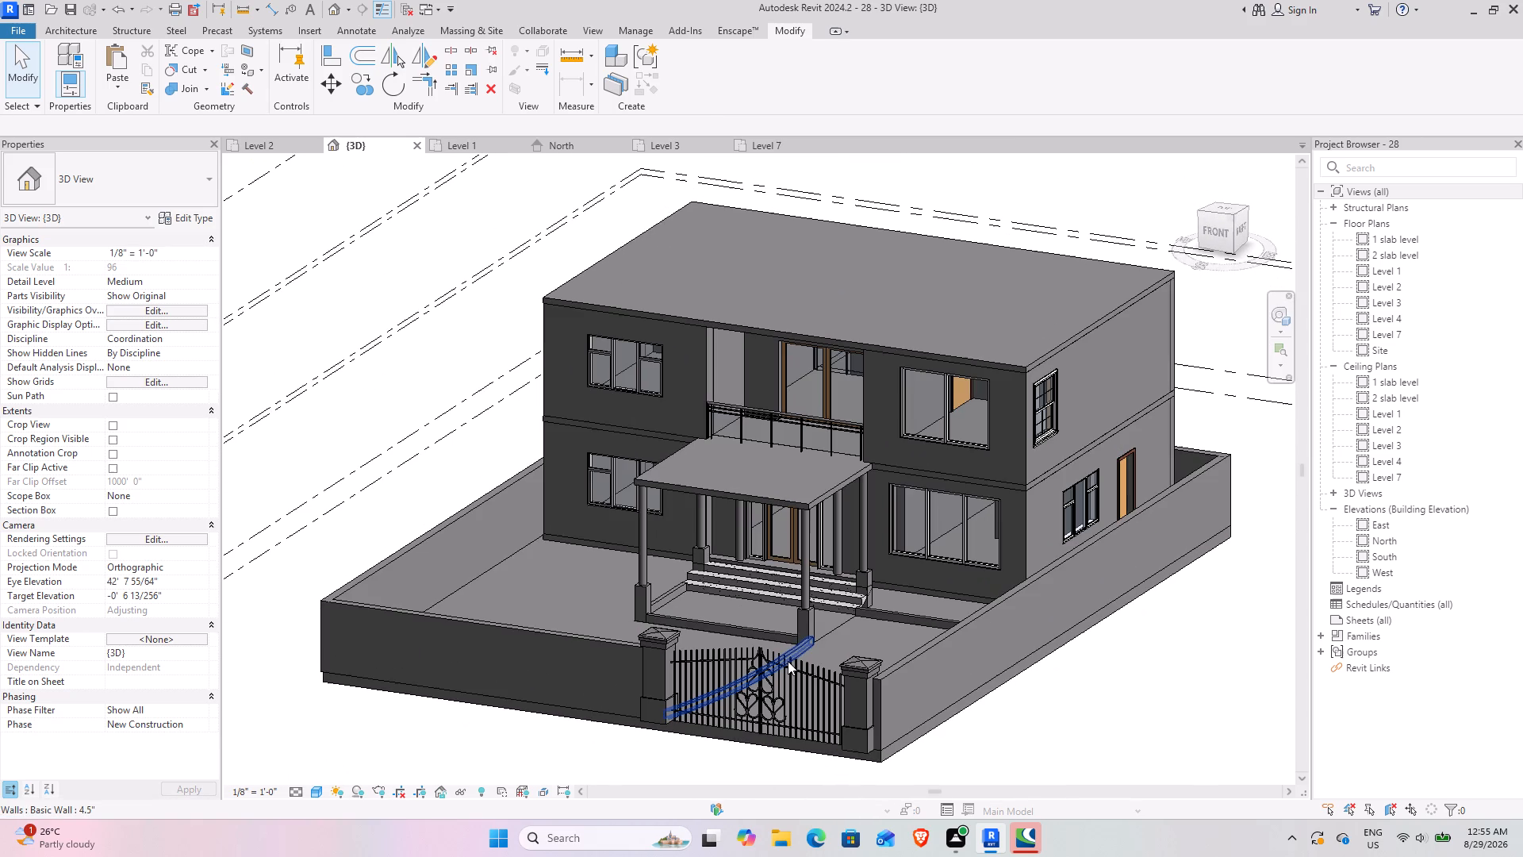
Save the project.
{"action": "key", "text": "ctrl+s"}
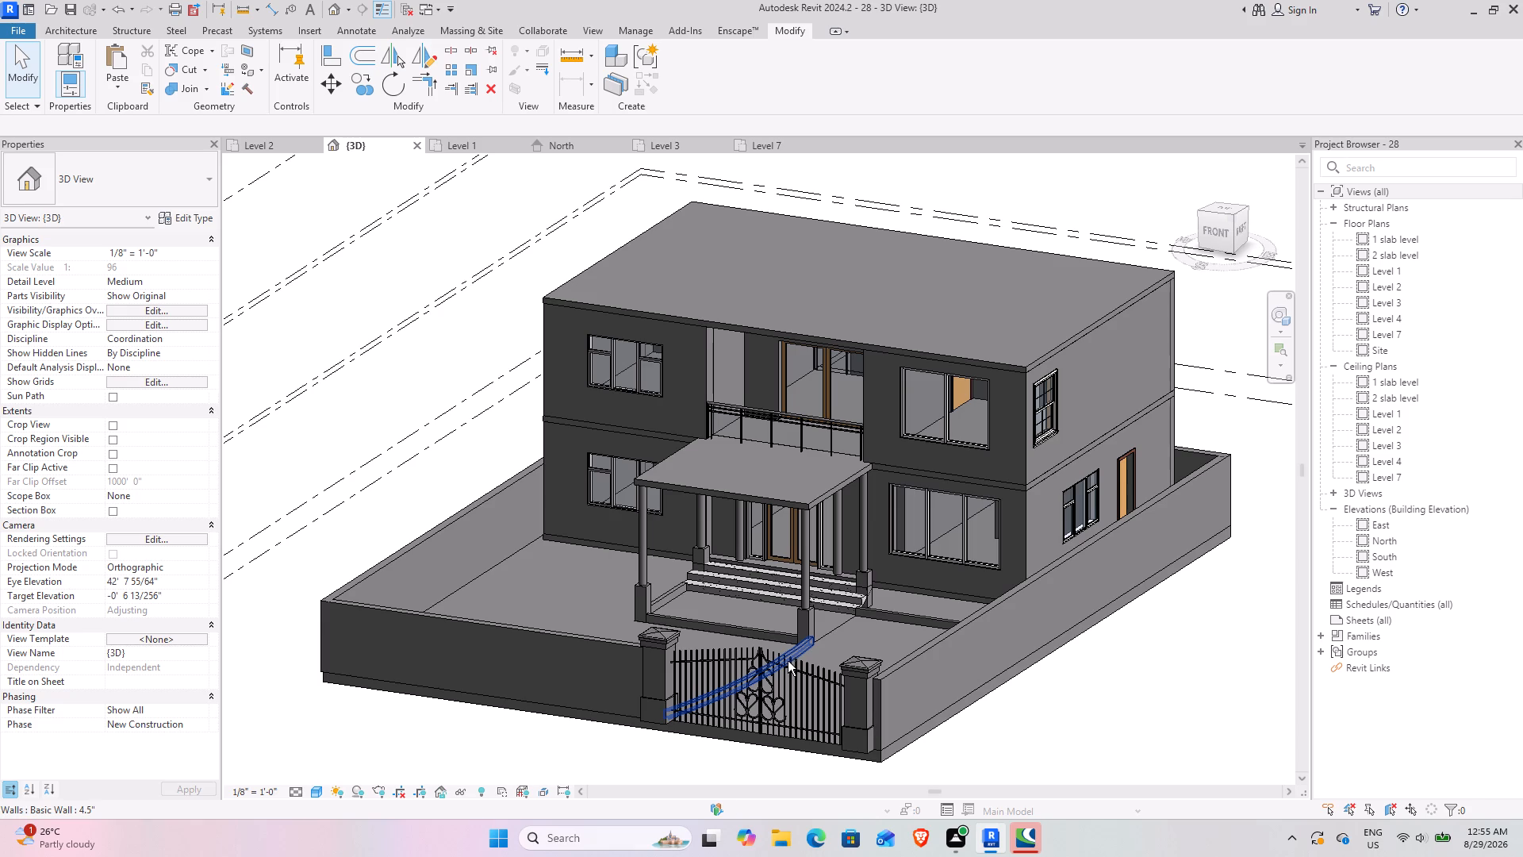
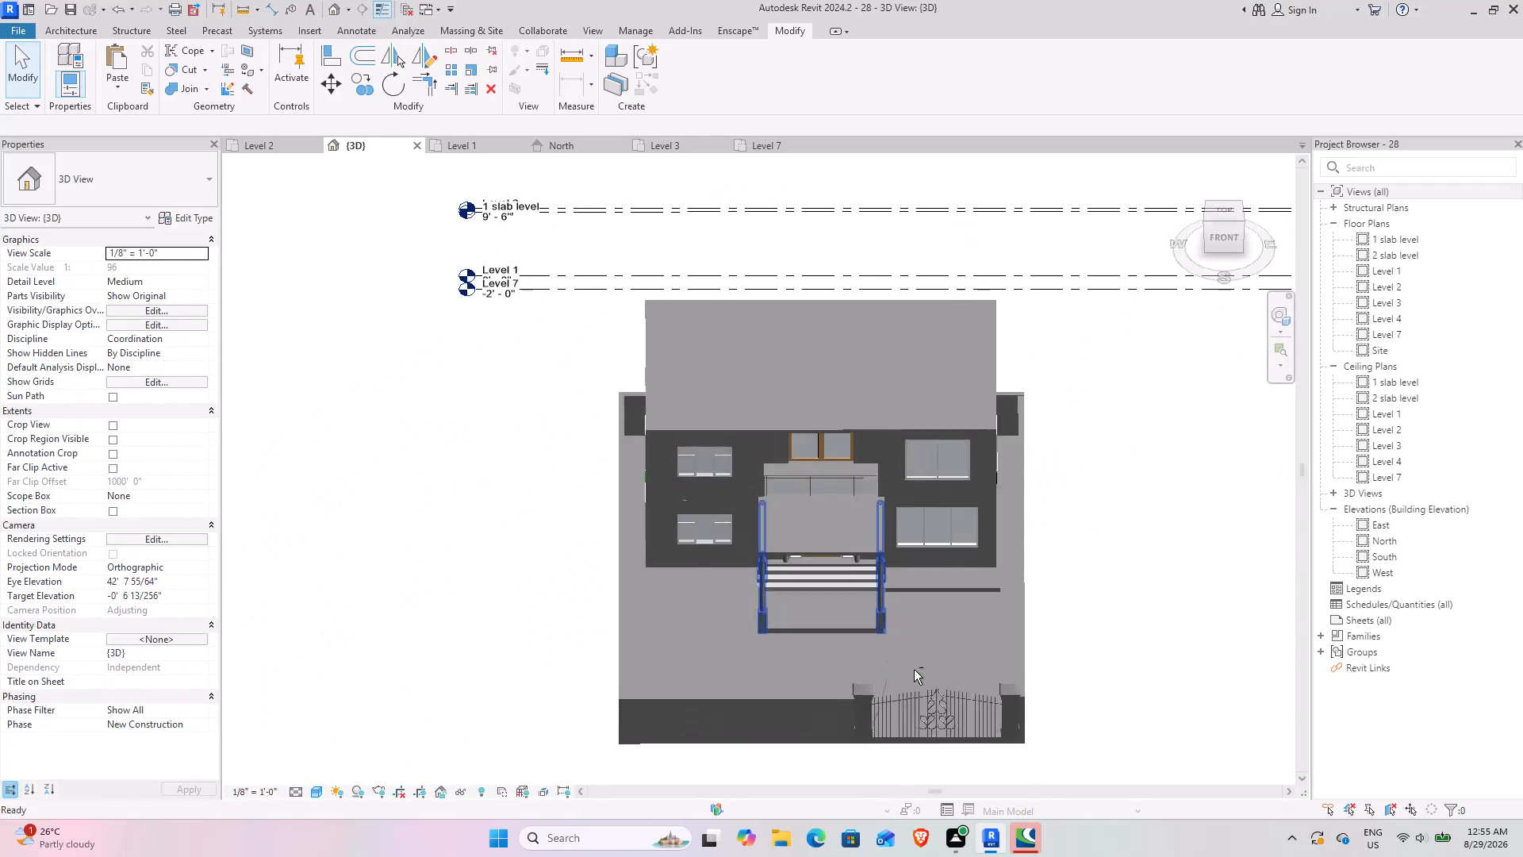
Delete the 6" floor slab enclosed by the portico kerbs in front of the steps.
{"action": "scroll", "coordinate": [808, 651], "scroll_direction": "up", "scroll_amount": 3}
{"action": "middle_click_drag", "start_coordinate": [915, 663], "coordinate": [972, 617], "text": "shift"}
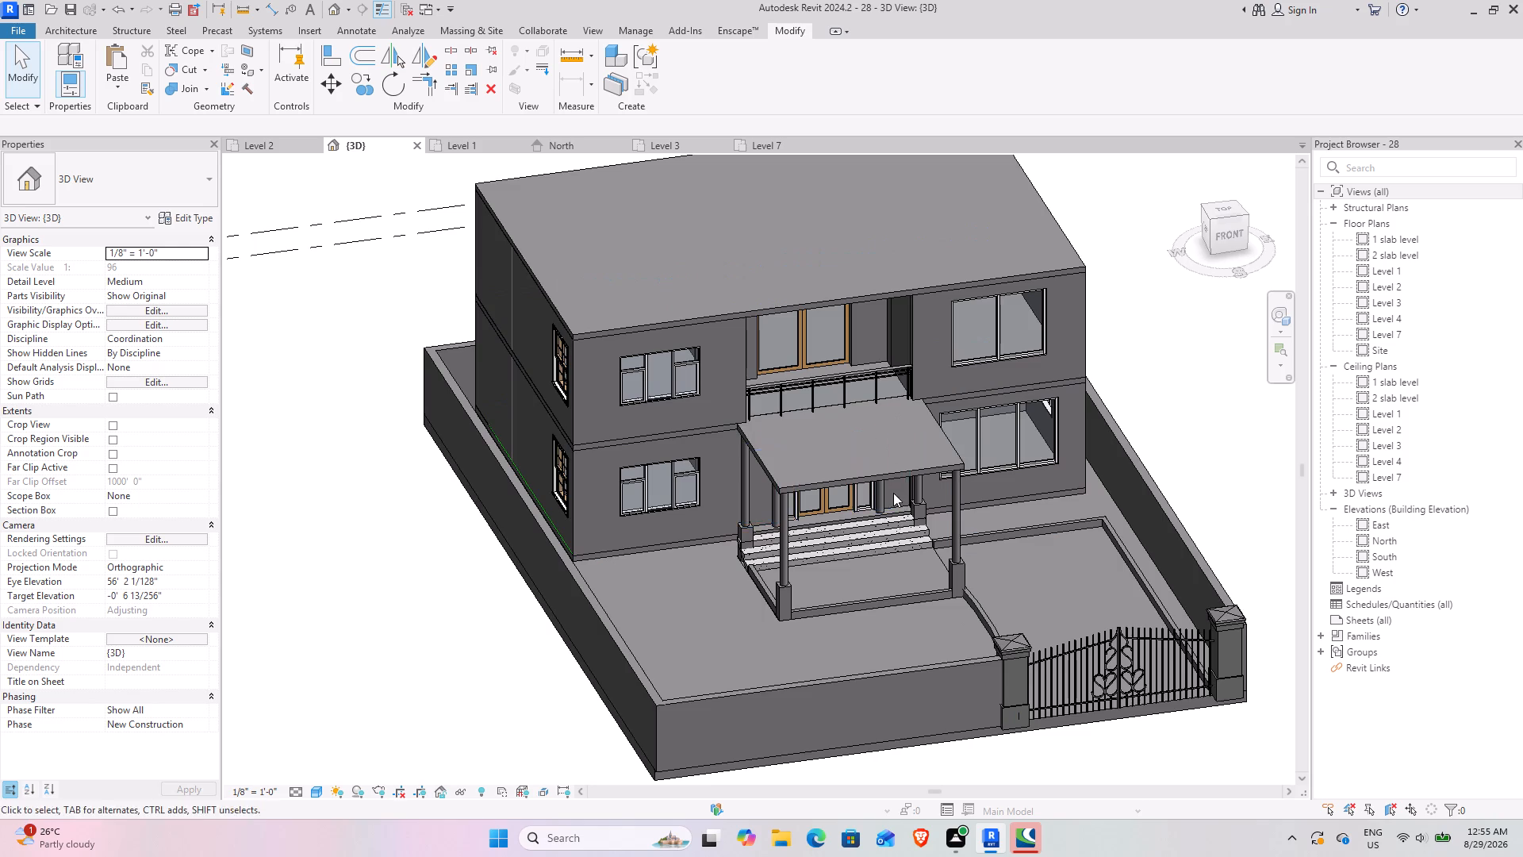
{"action": "scroll", "coordinate": [865, 464], "scroll_direction": "down", "scroll_amount": 4}
{"action": "middle_click_drag", "start_coordinate": [932, 479], "coordinate": [728, 444]}
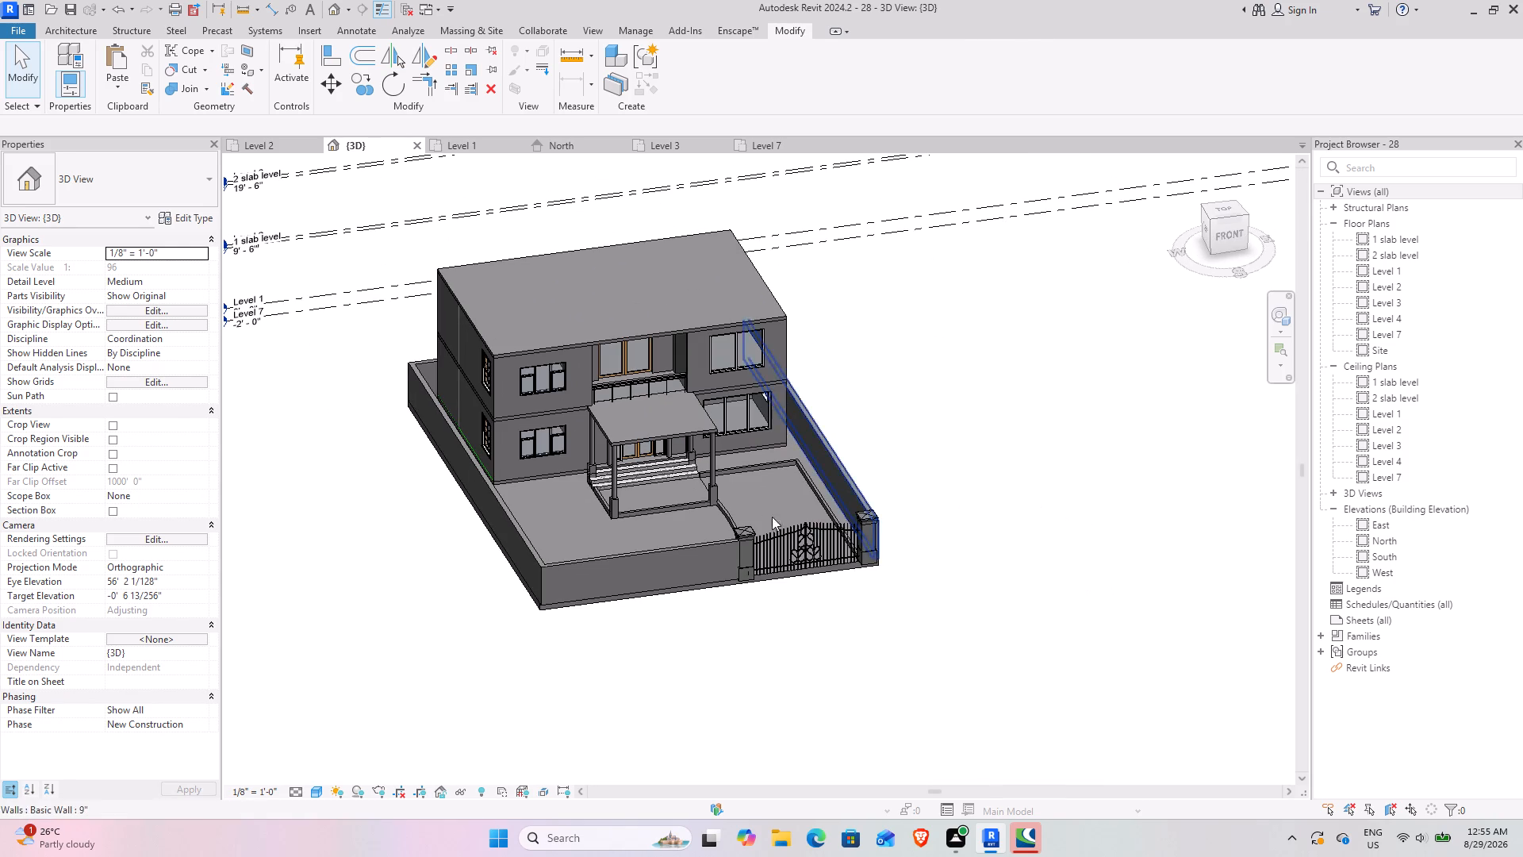
{"action": "scroll", "coordinate": [746, 507], "scroll_direction": "up", "scroll_amount": 7}
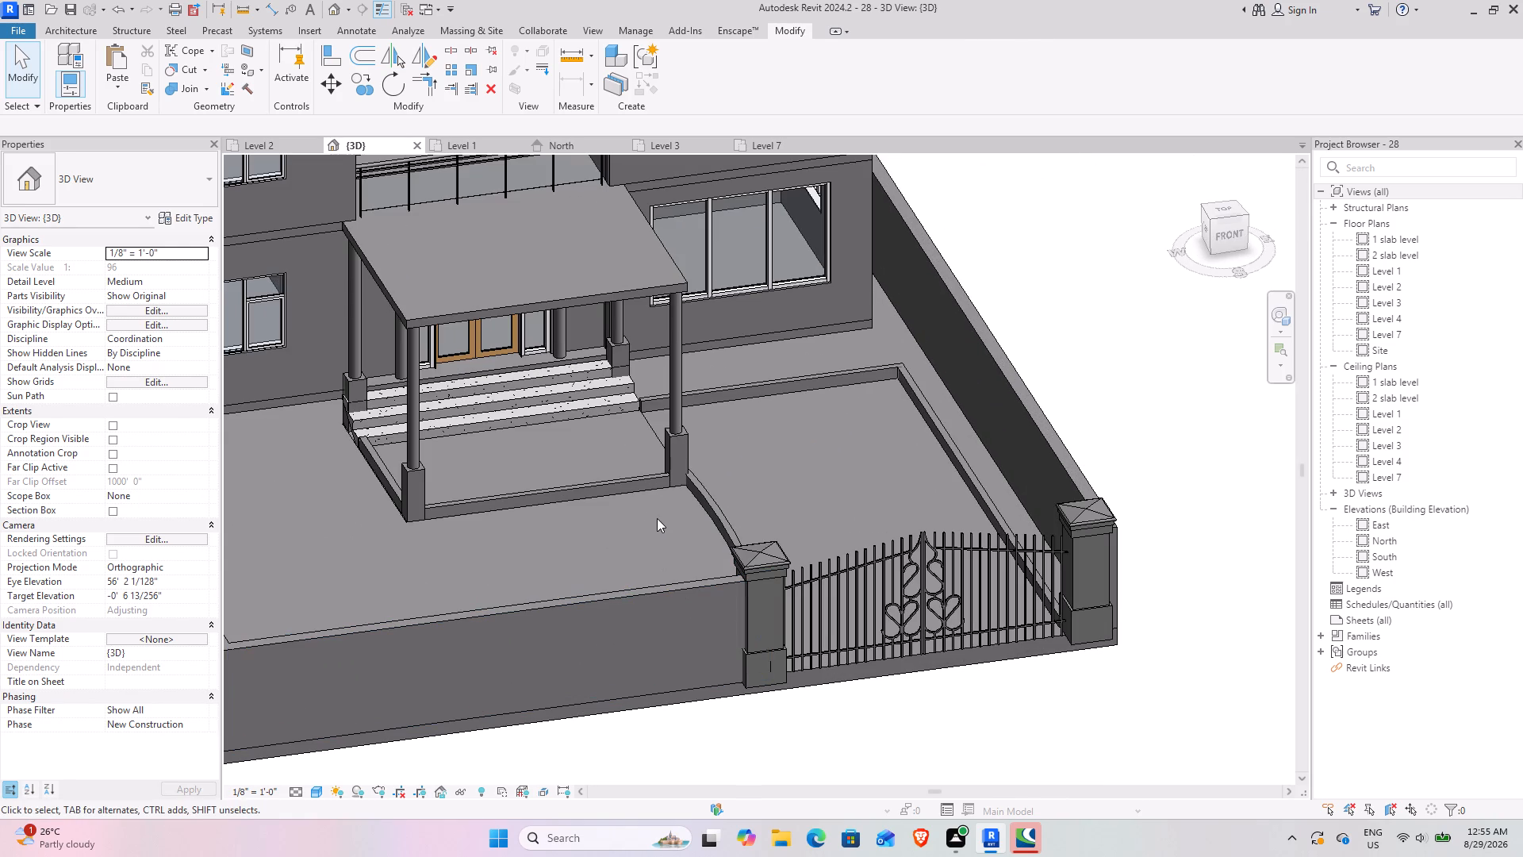
{"action": "left_click", "coordinate": [650, 436]}
{"action": "left_click", "coordinate": [496, 93]}
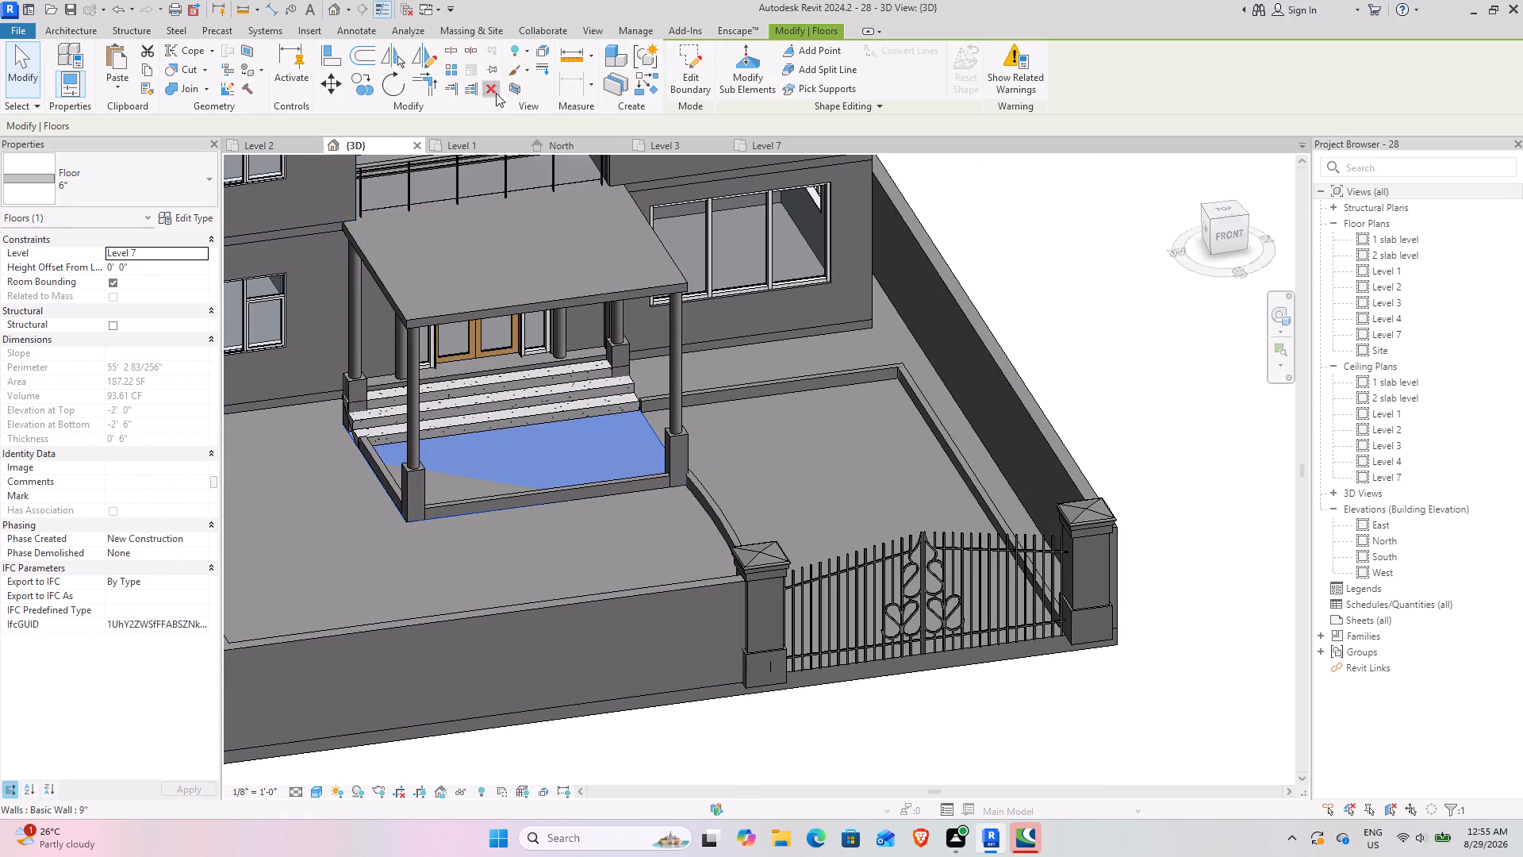
On Level 7, shift both ends of the kerb wall running out from the portico steps slightly toward the house, keeping it straight.
{"action": "scroll", "coordinate": [602, 461], "scroll_direction": "up", "scroll_amount": 4}
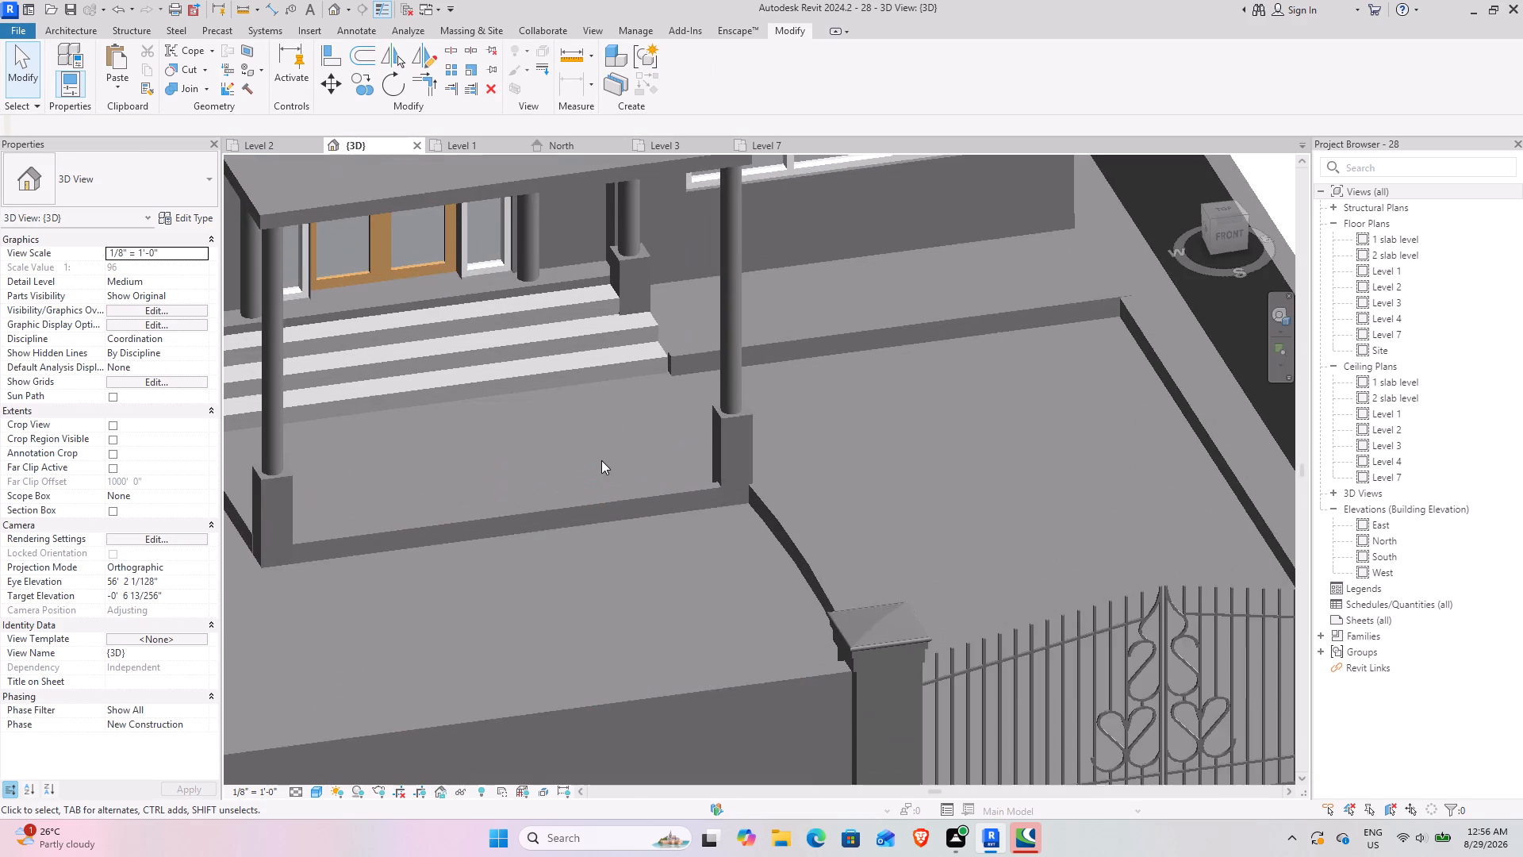
{"action": "left_click", "coordinate": [851, 325]}
{"action": "left_click", "coordinate": [642, 427]}
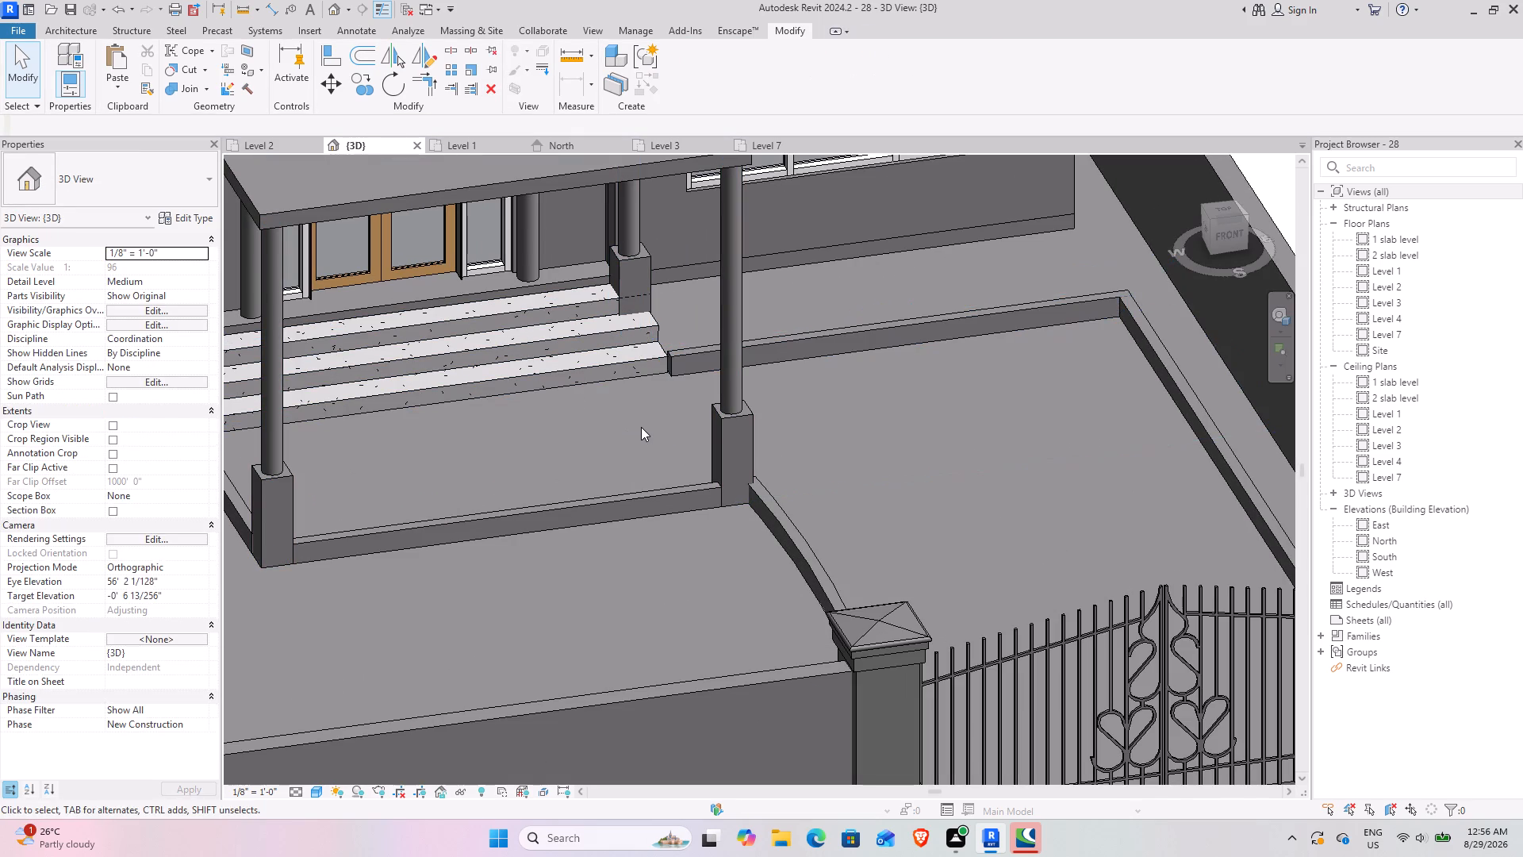
{"action": "left_click", "coordinate": [682, 357]}
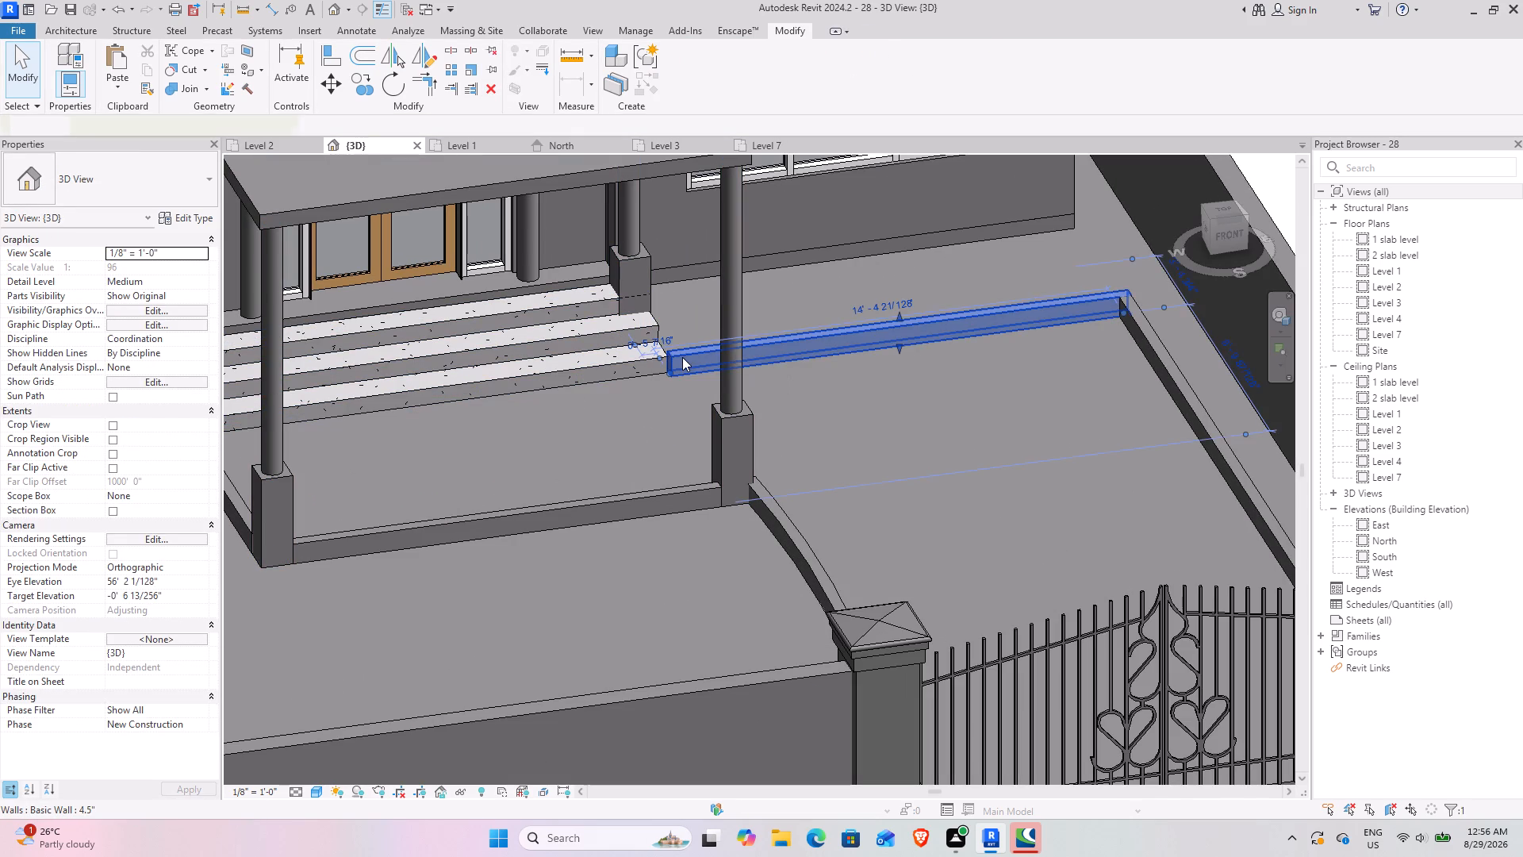
{"action": "double_click", "coordinate": [765, 154]}
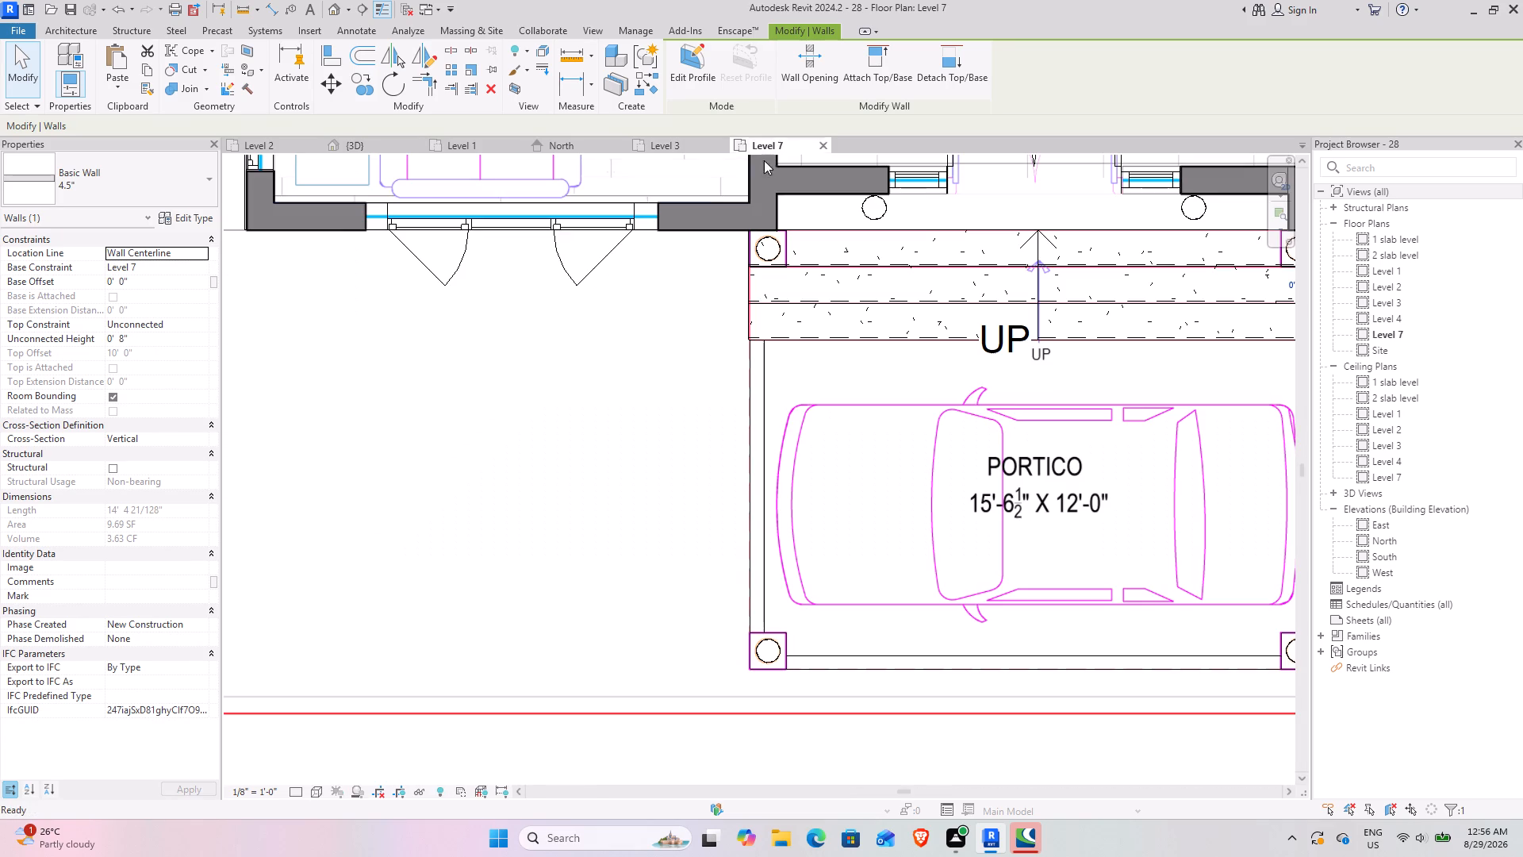
{"action": "middle_click_drag", "start_coordinate": [710, 283], "coordinate": [198, 513]}
{"action": "middle_click_drag", "start_coordinate": [923, 350], "coordinate": [616, 443]}
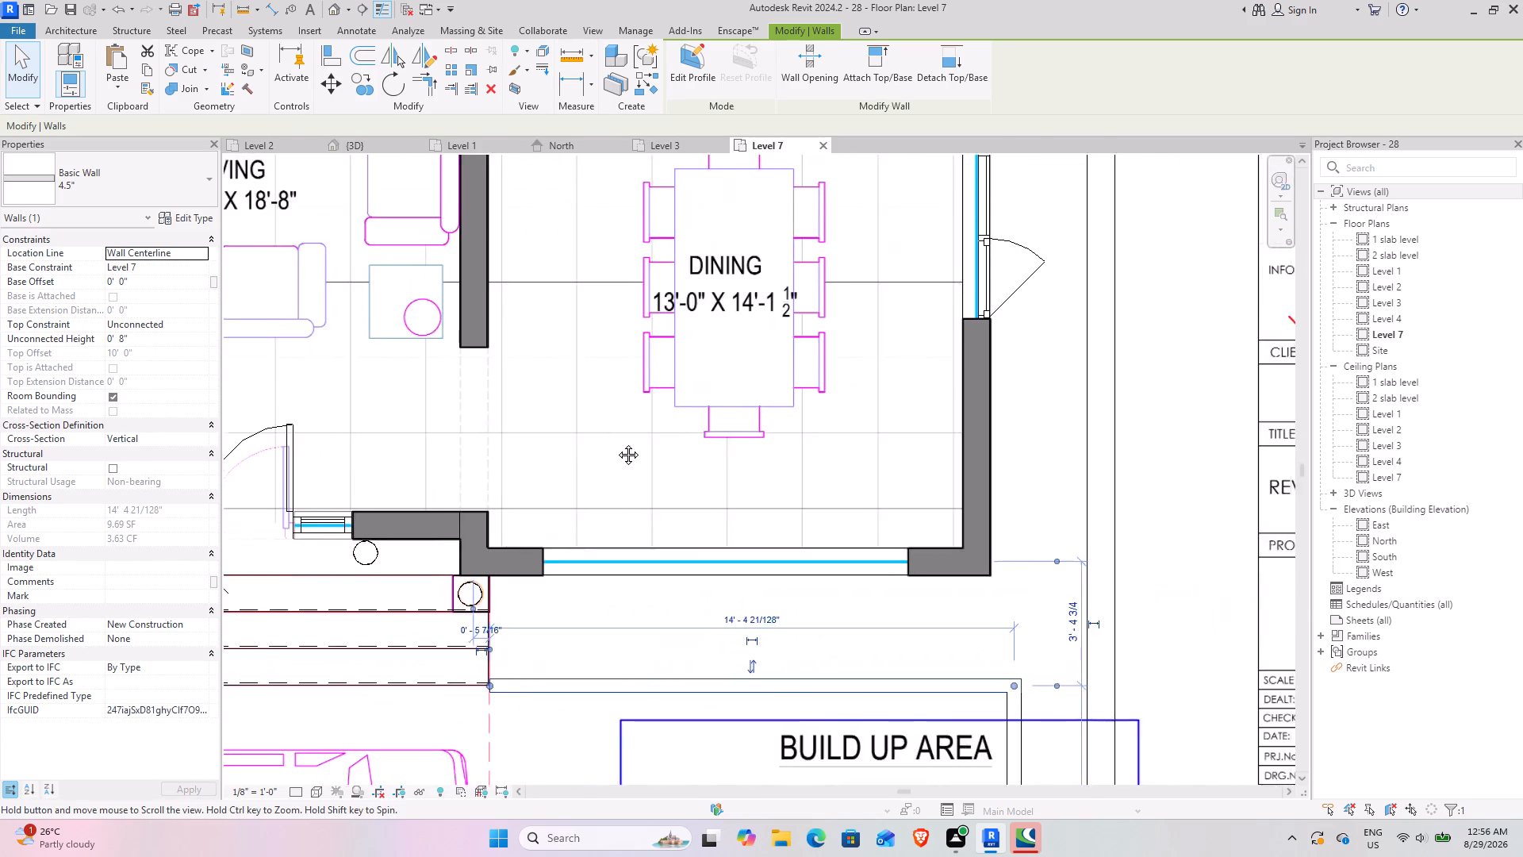
{"action": "middle_click_drag", "start_coordinate": [616, 443], "coordinate": [665, 348]}
{"action": "scroll", "coordinate": [561, 560], "scroll_direction": "up", "scroll_amount": 10}
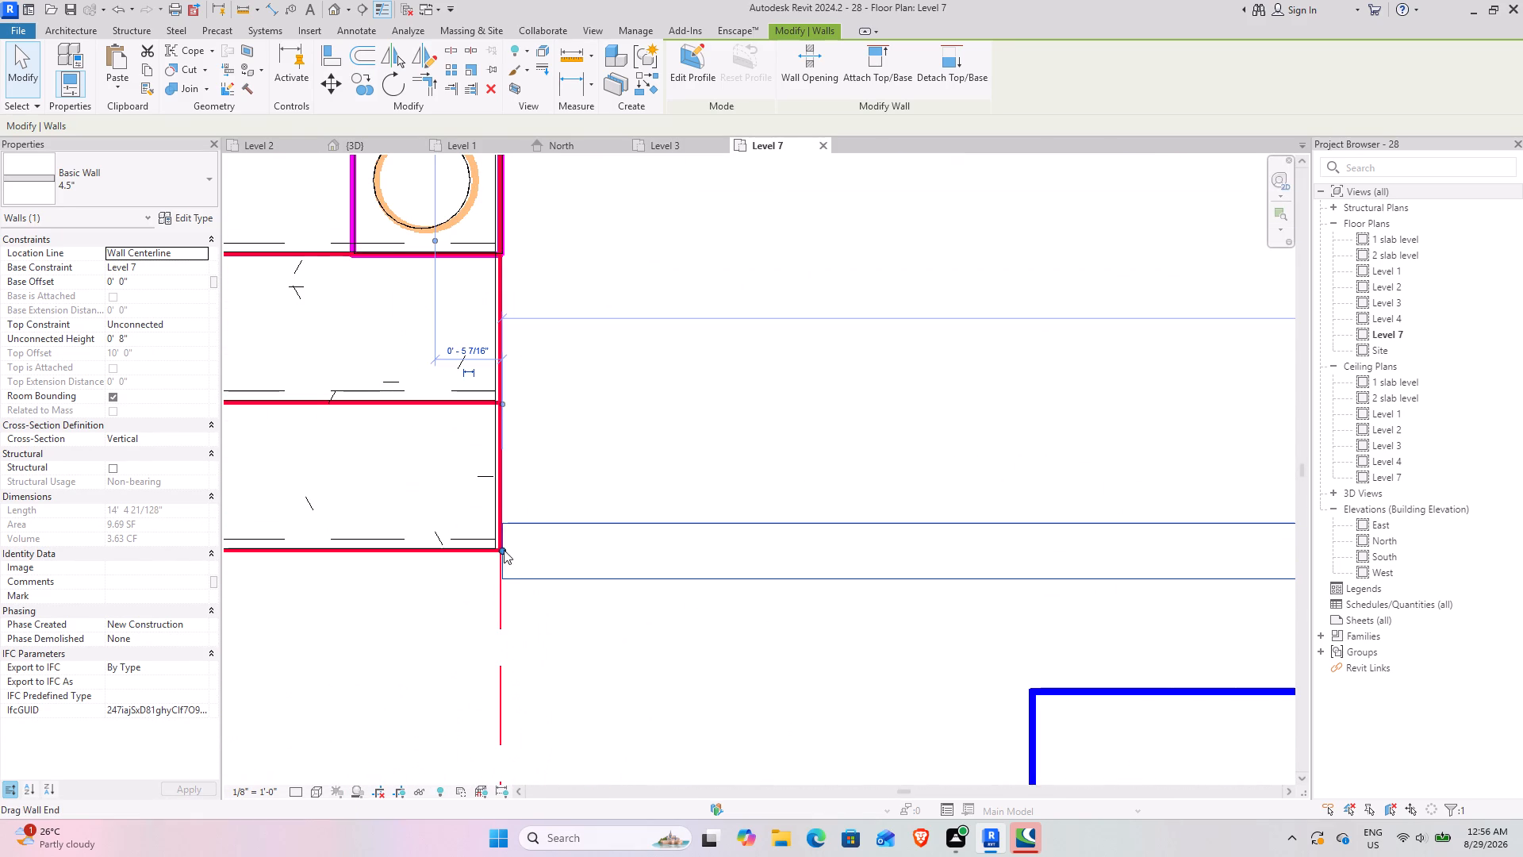
{"action": "left_click", "coordinate": [504, 550]}
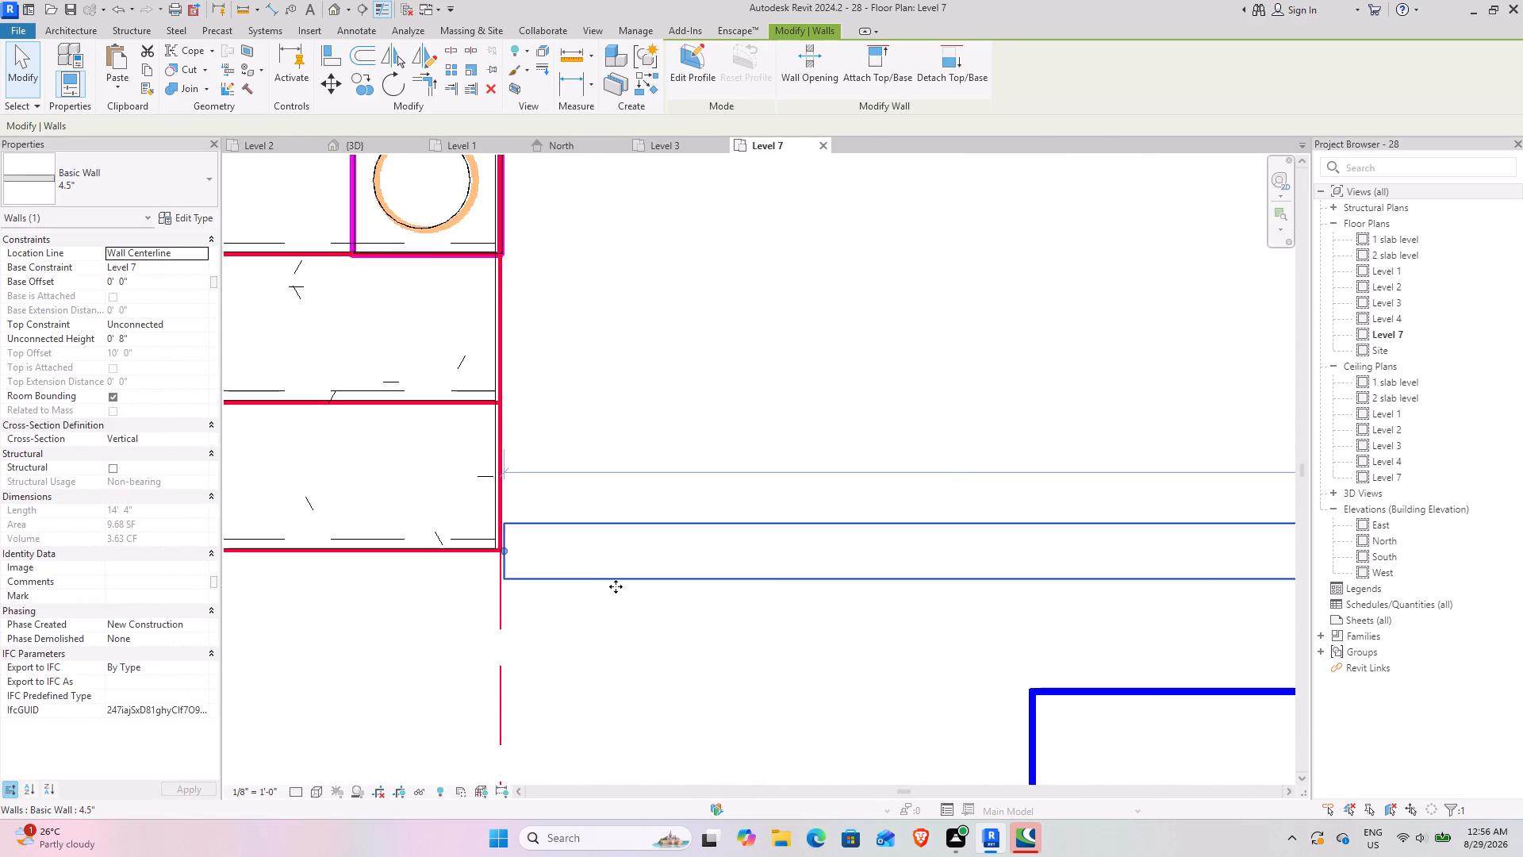
{"action": "left_click_drag", "start_coordinate": [504, 552], "coordinate": [504, 503]}
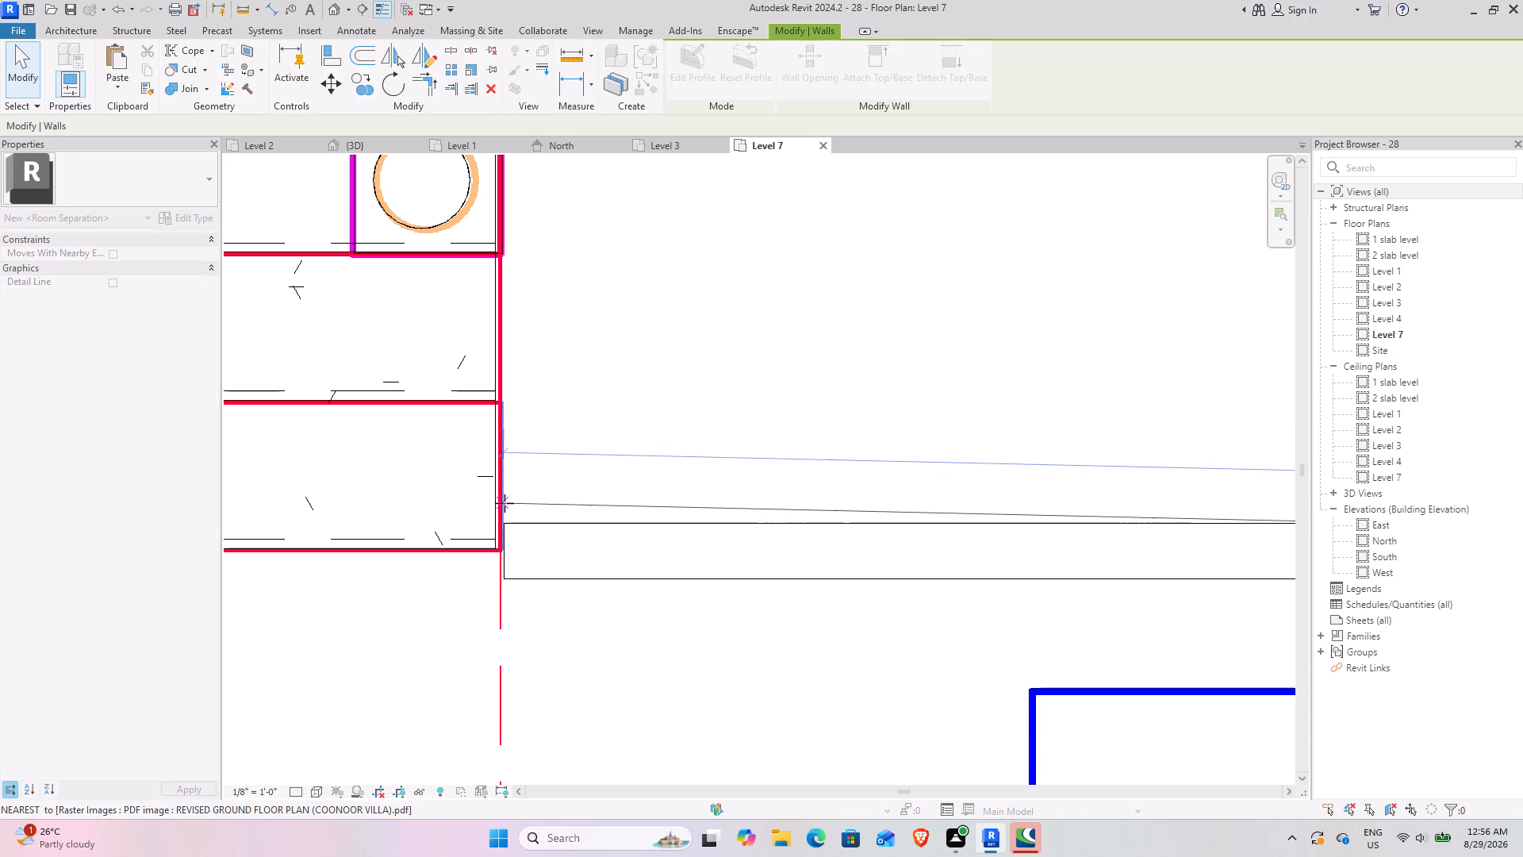
{"action": "left_click_drag", "start_coordinate": [504, 503], "coordinate": [504, 513]}
{"action": "scroll", "coordinate": [611, 626], "scroll_direction": "down", "scroll_amount": 3}
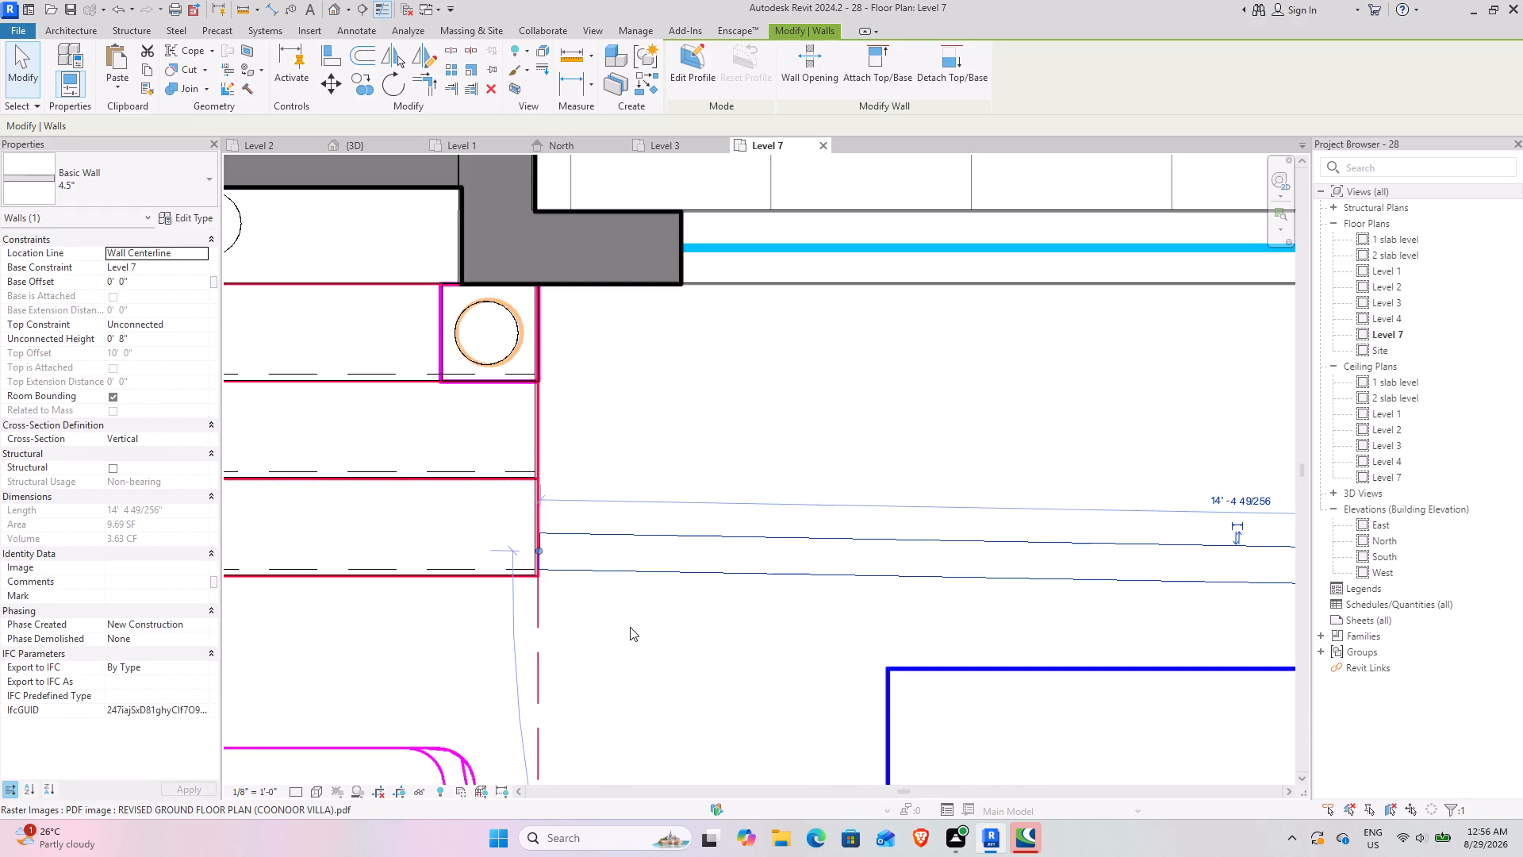
{"action": "scroll", "coordinate": [630, 627], "scroll_direction": "down", "scroll_amount": 5}
{"action": "middle_click_drag", "start_coordinate": [913, 609], "coordinate": [428, 528]}
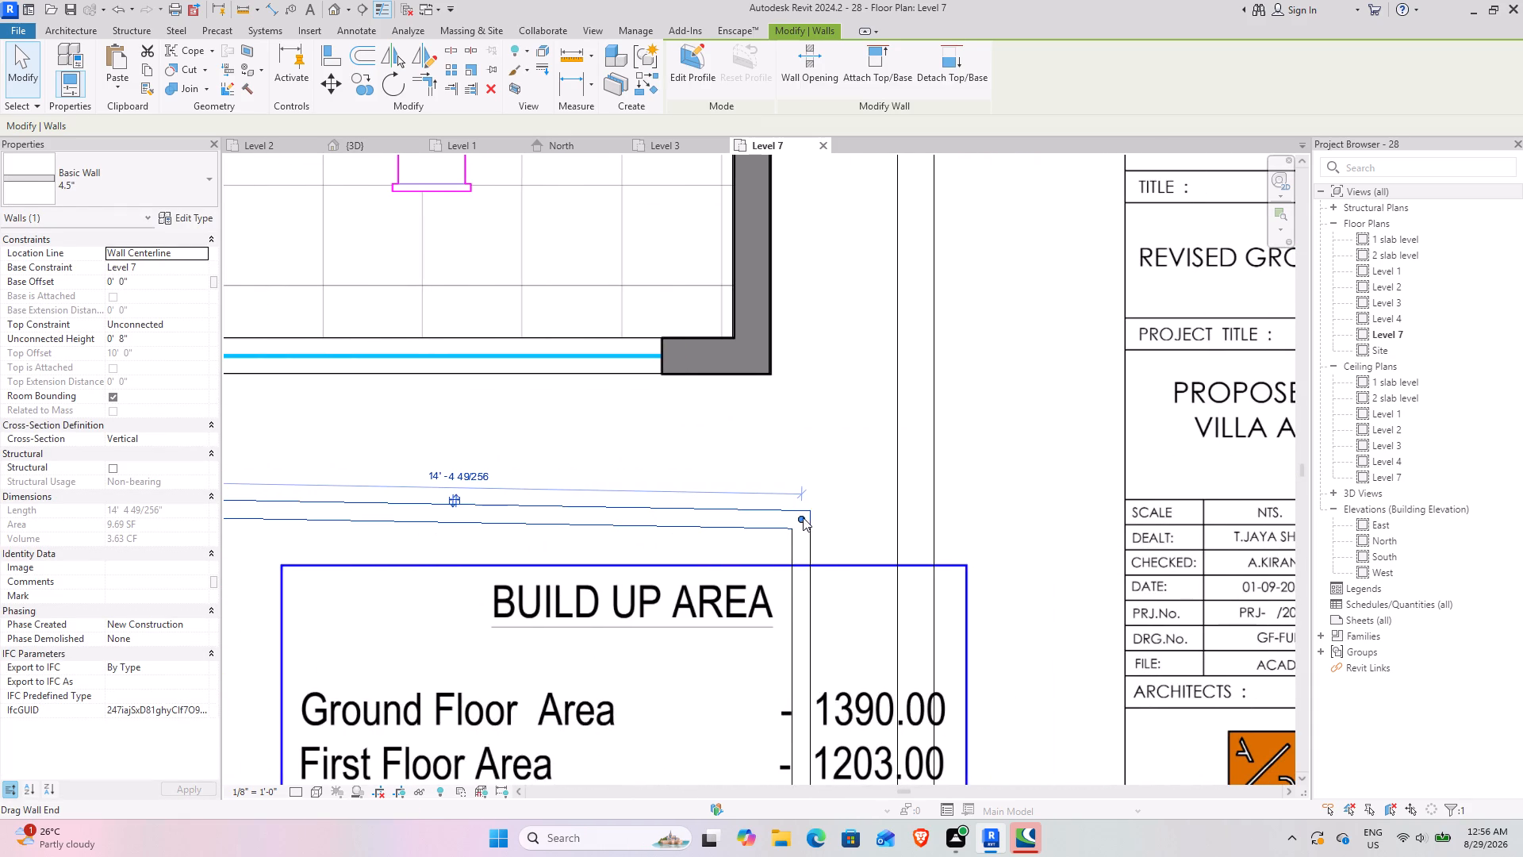
{"action": "left_click_drag", "start_coordinate": [803, 517], "coordinate": [807, 505]}
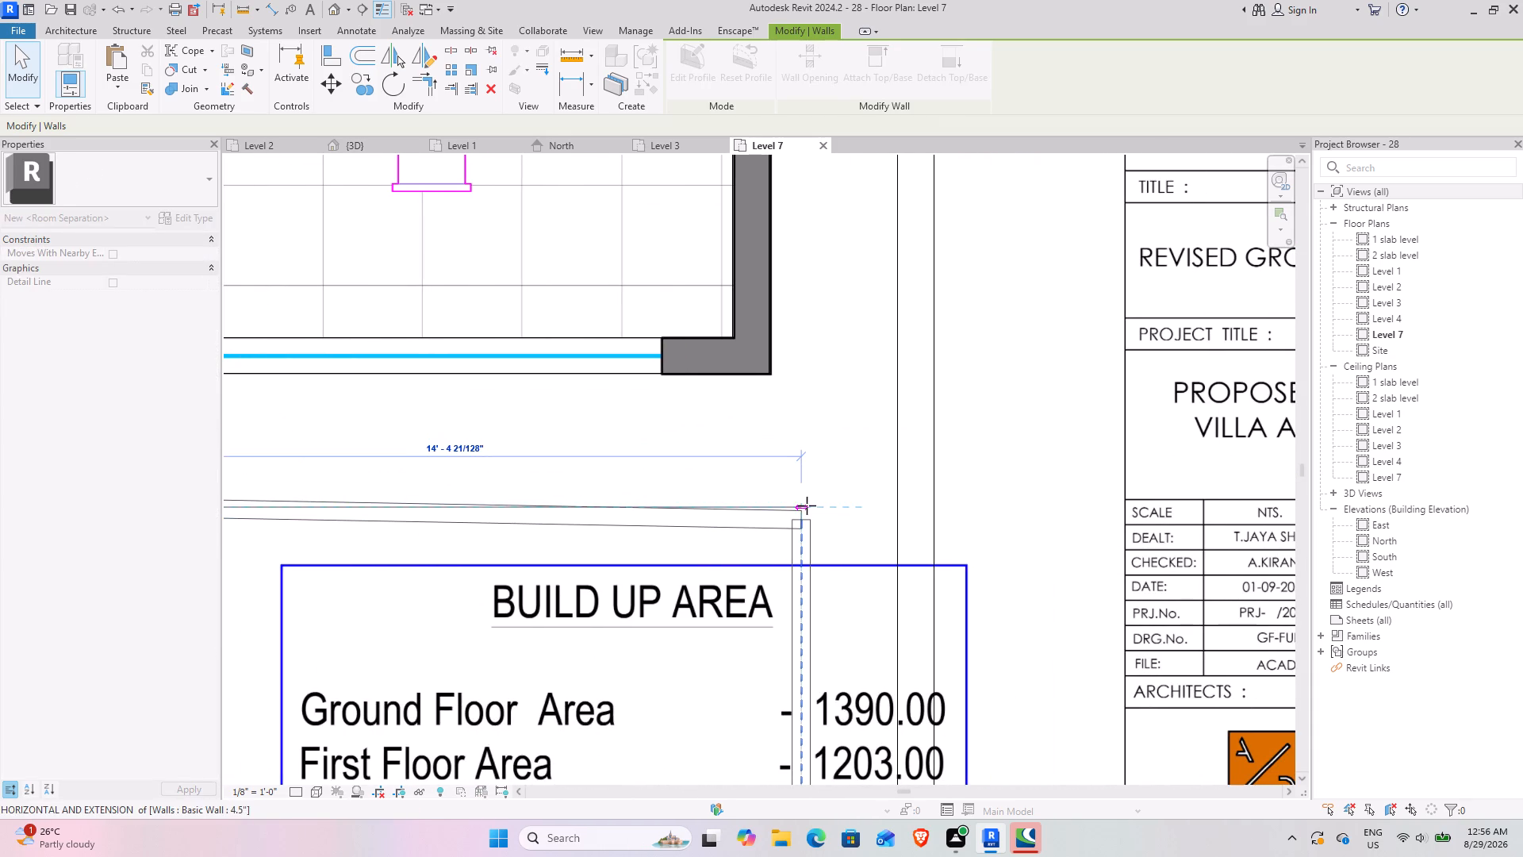
{"action": "left_click_drag", "start_coordinate": [807, 505], "coordinate": [808, 509]}
Extend the long driveway-side kerb wall to meet the shifted kerb at the corner.
{"action": "left_click", "coordinate": [800, 559]}
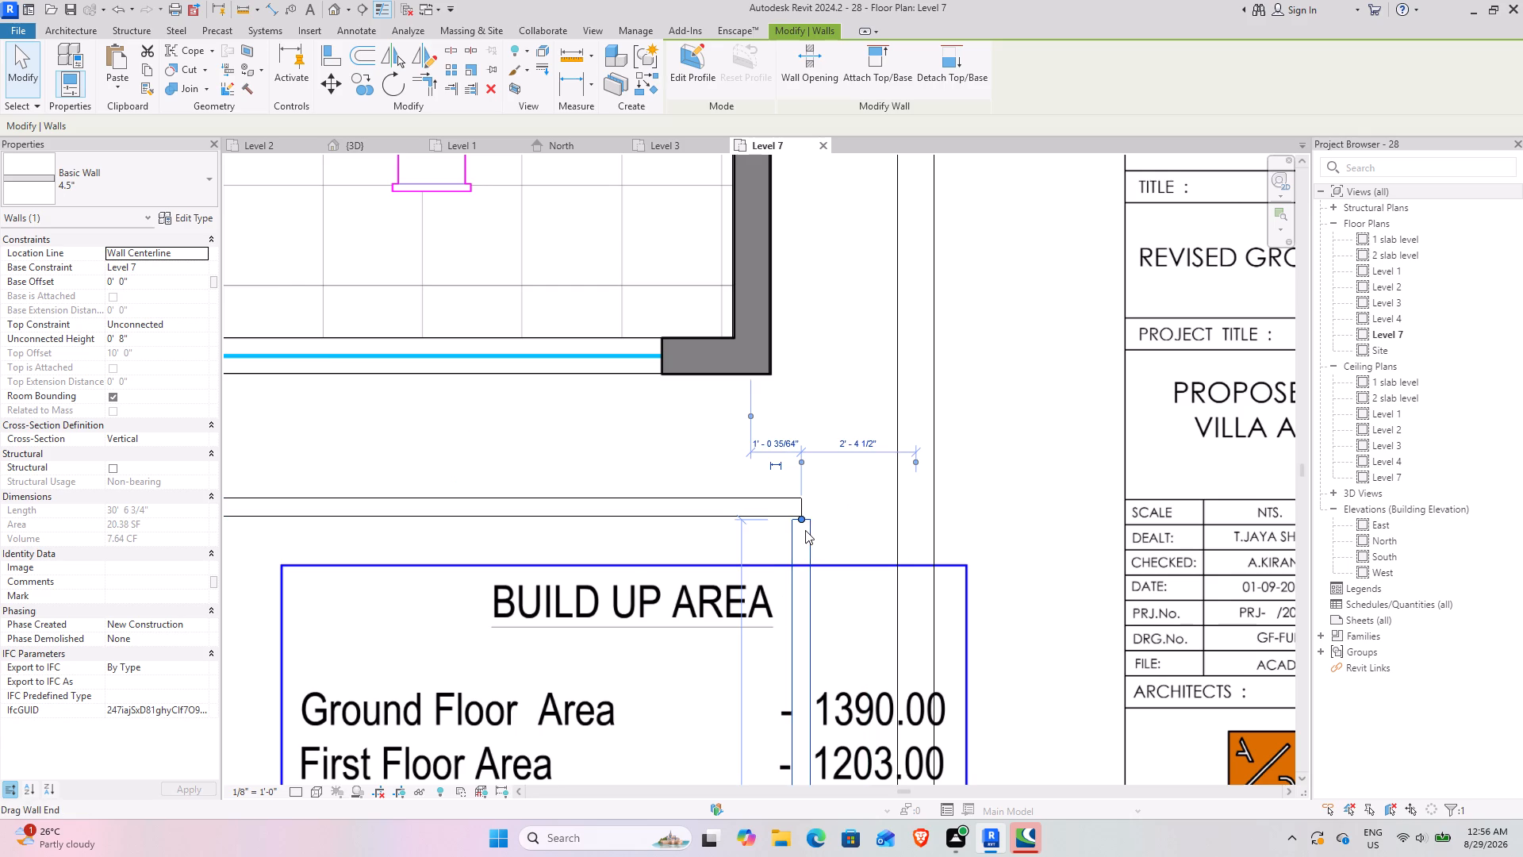
{"action": "left_click_drag", "start_coordinate": [804, 523], "coordinate": [804, 505]}
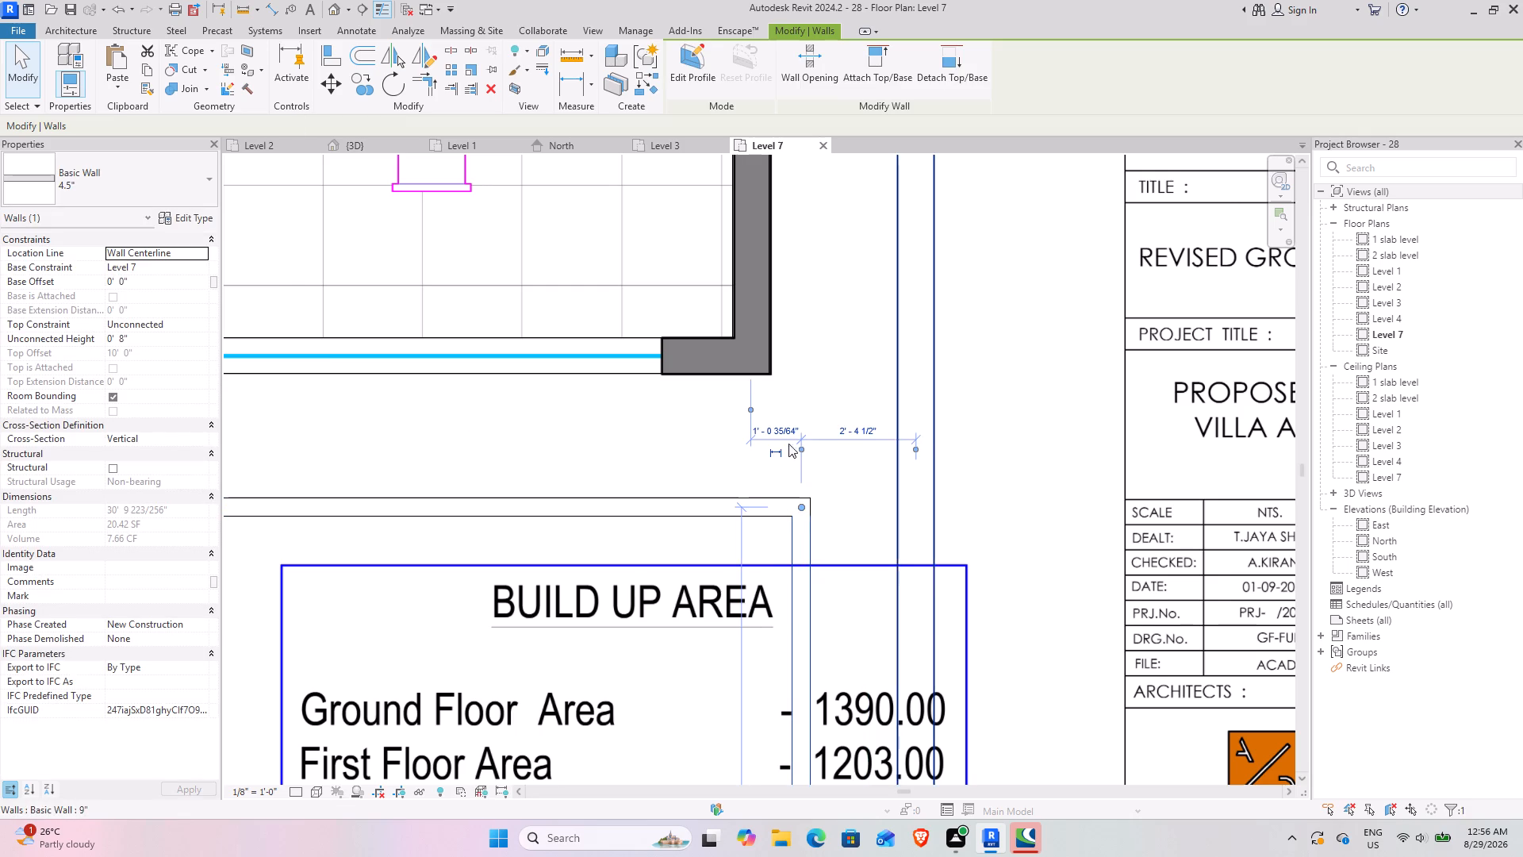
Examine the adjusted kerb corner, portico steps and driveway from several angles in the 3D view.
{"action": "left_click", "coordinate": [366, 145]}
{"action": "left_click", "coordinate": [902, 480]}
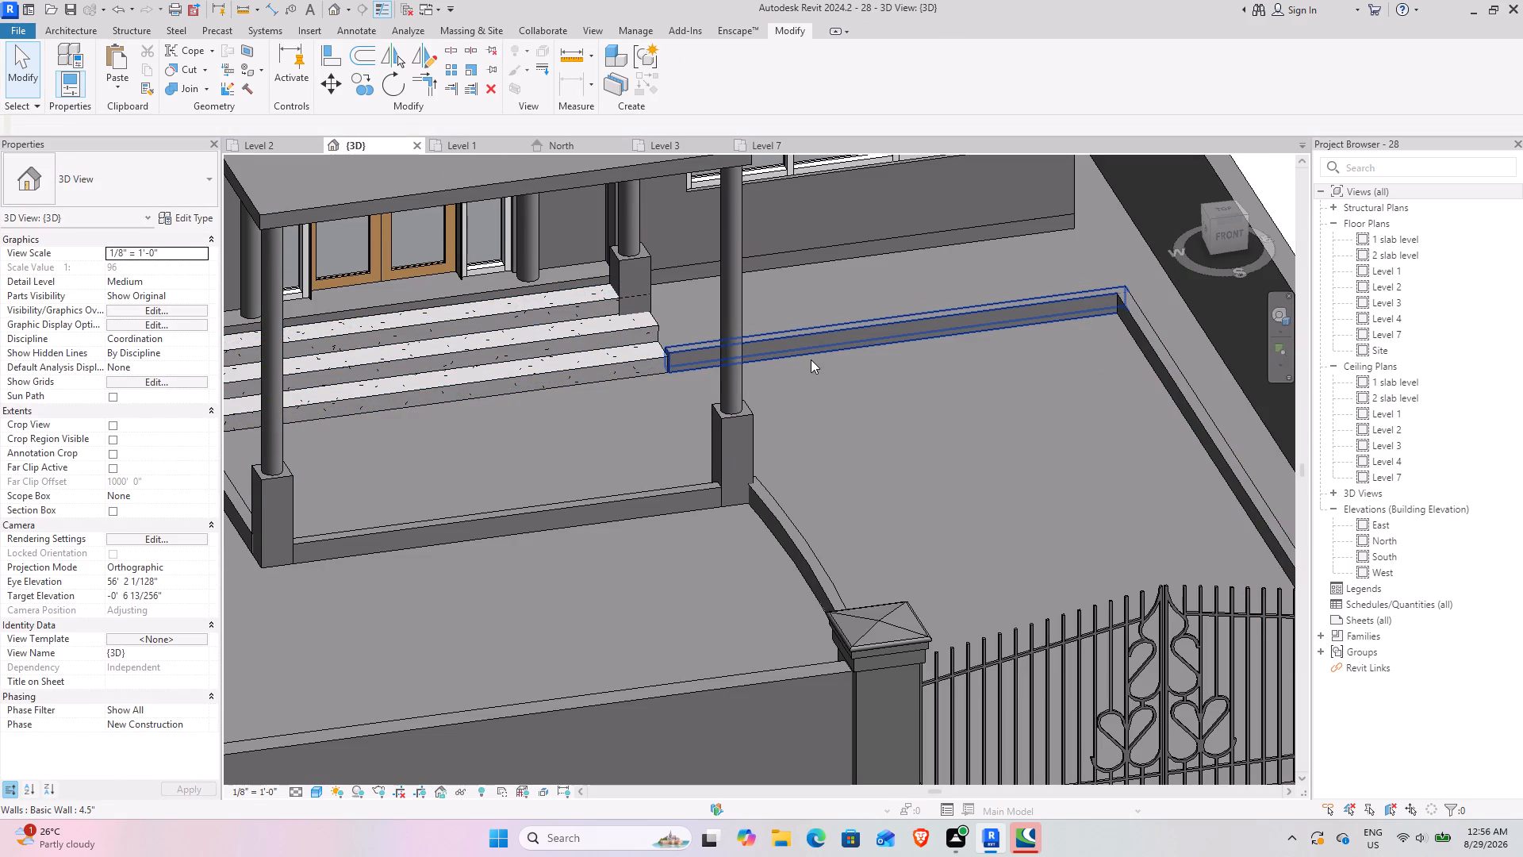
{"action": "middle_click_drag", "start_coordinate": [806, 383], "coordinate": [677, 379], "text": "shift"}
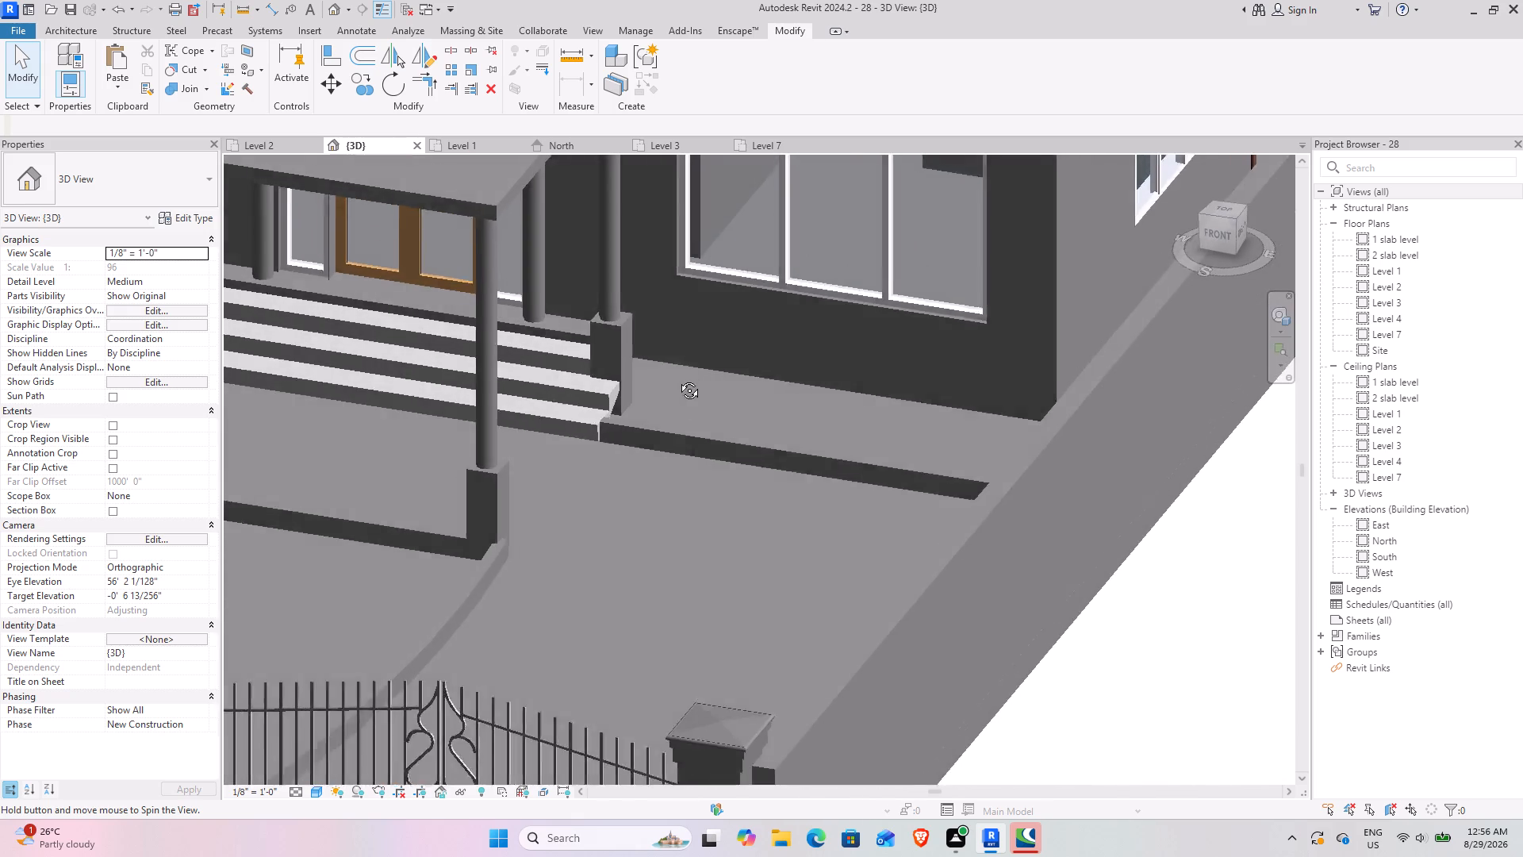
{"action": "middle_click_drag", "start_coordinate": [677, 379], "coordinate": [675, 413], "text": "shift"}
{"action": "middle_click_drag", "start_coordinate": [658, 413], "coordinate": [756, 397], "text": "shift"}
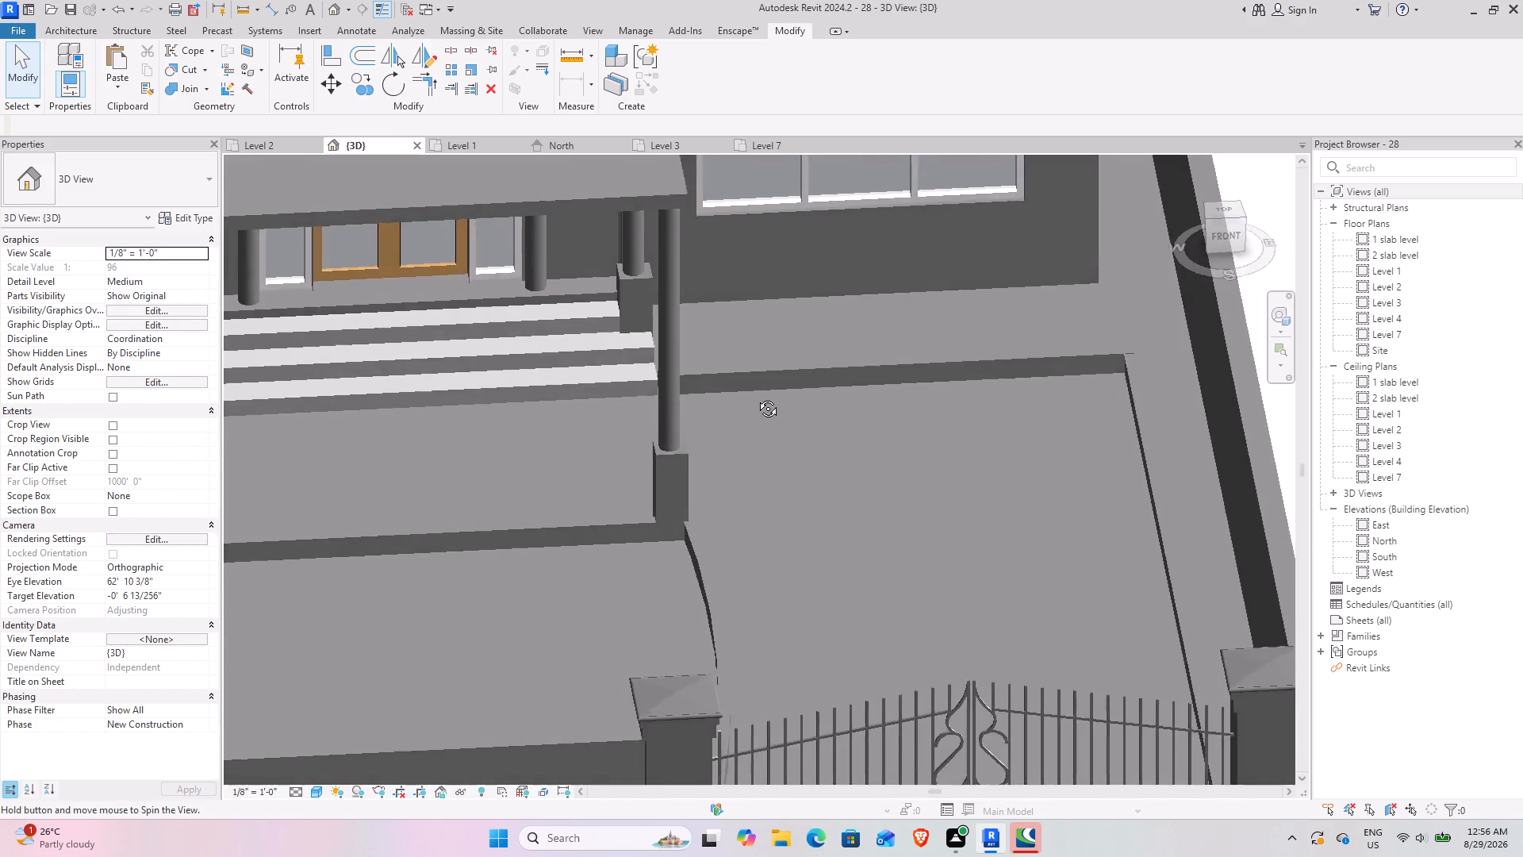
{"action": "middle_click_drag", "start_coordinate": [756, 397], "coordinate": [758, 394], "text": "shift"}
{"action": "scroll", "coordinate": [689, 452], "scroll_direction": "down", "scroll_amount": 5}
{"action": "middle_click_drag", "start_coordinate": [557, 495], "coordinate": [477, 497], "text": "shift"}
{"action": "middle_click_drag", "start_coordinate": [443, 497], "coordinate": [398, 495], "text": "shift"}
{"action": "middle_click_drag", "start_coordinate": [616, 497], "coordinate": [634, 453], "text": "shift"}
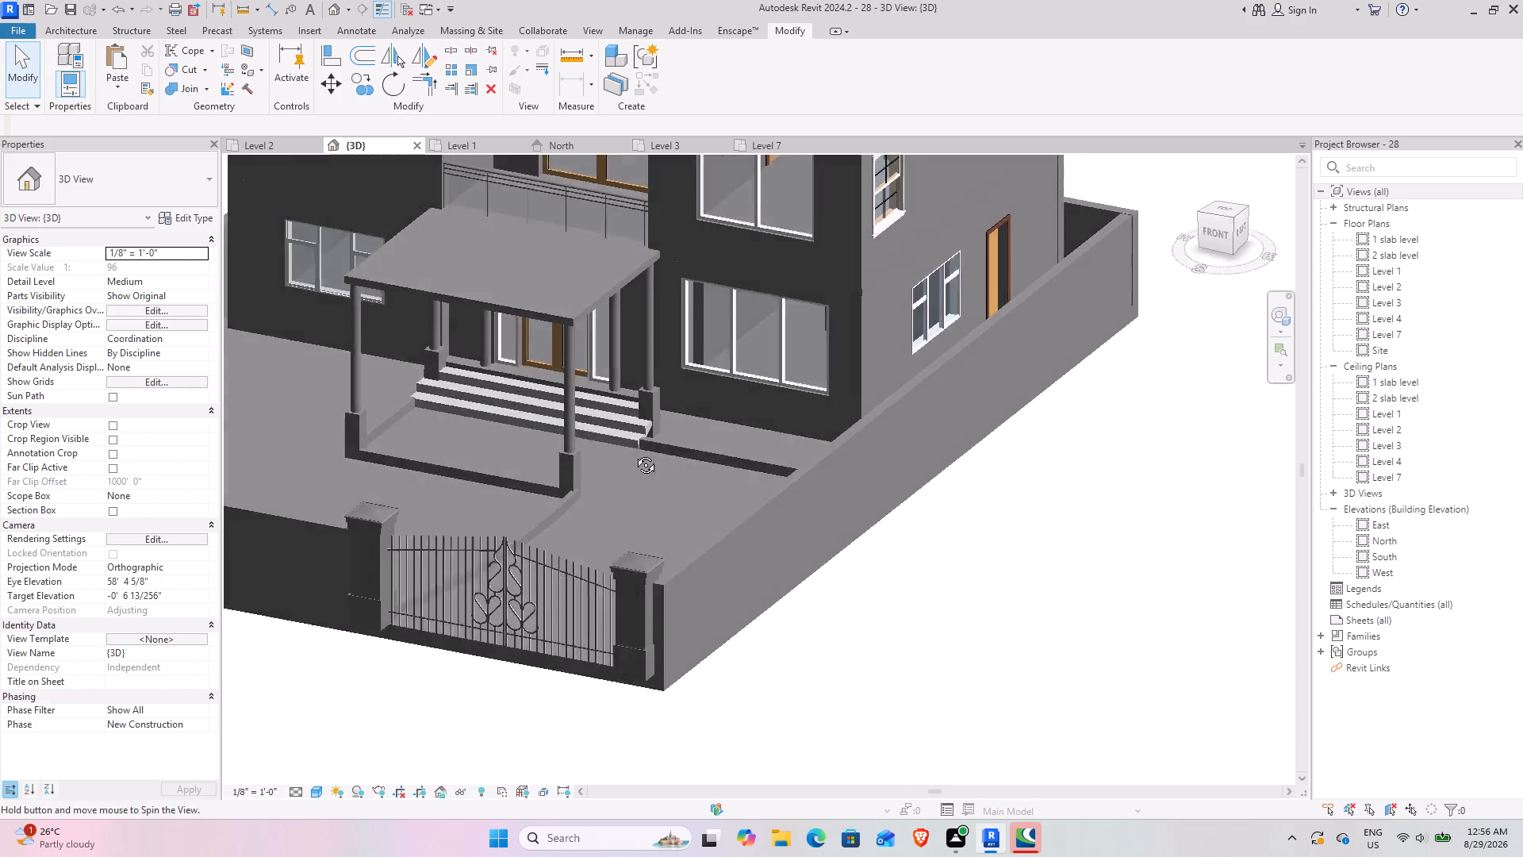
{"action": "middle_click_drag", "start_coordinate": [634, 453], "coordinate": [727, 520], "text": "shift"}
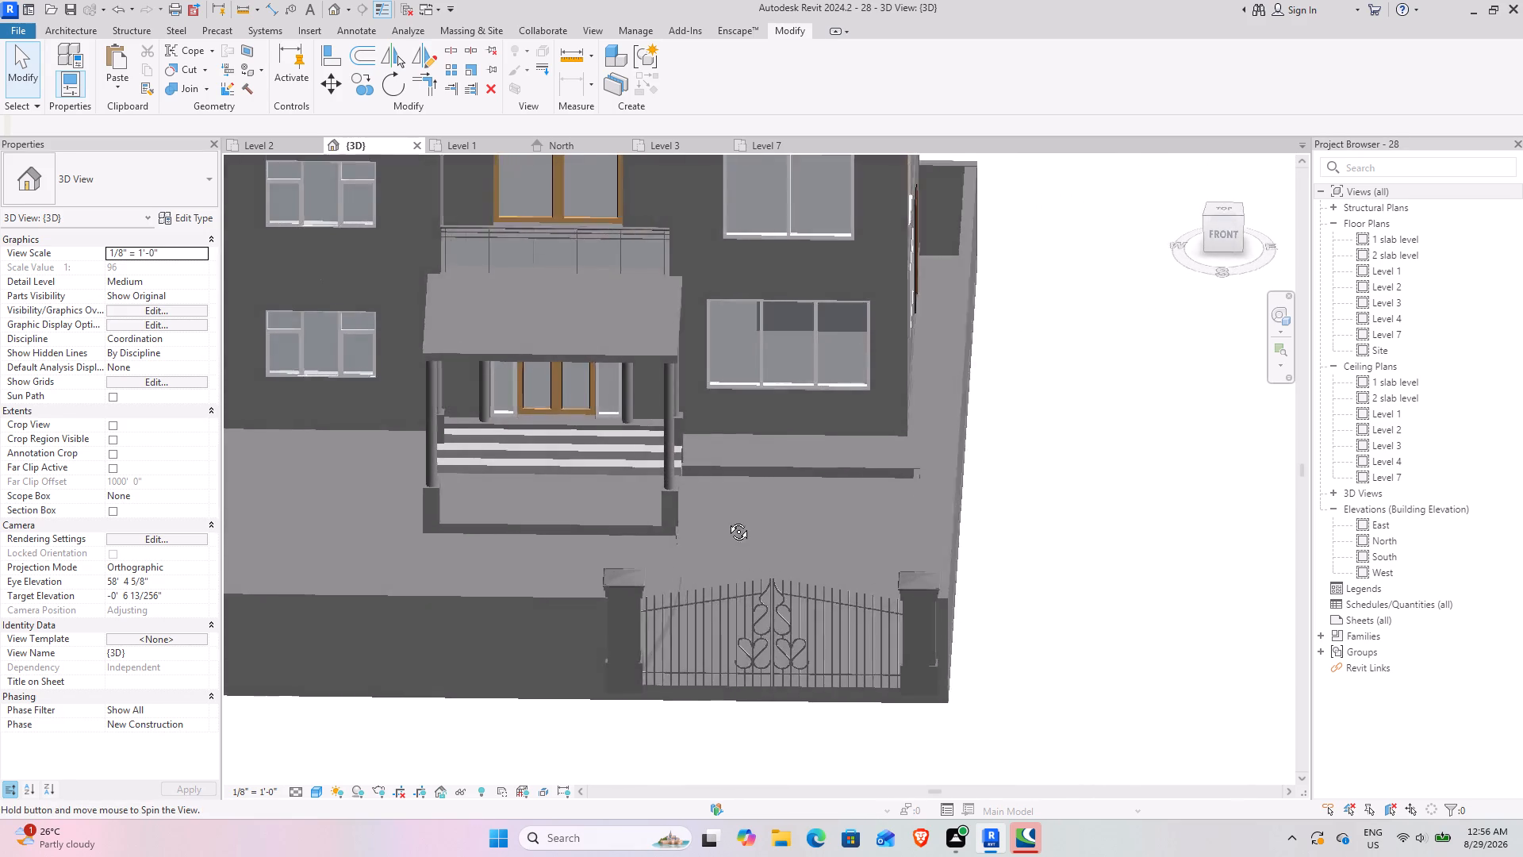
{"action": "middle_click_drag", "start_coordinate": [727, 520], "coordinate": [589, 478], "text": "shift"}
{"action": "middle_click_drag", "start_coordinate": [606, 484], "coordinate": [643, 536], "text": "shift"}
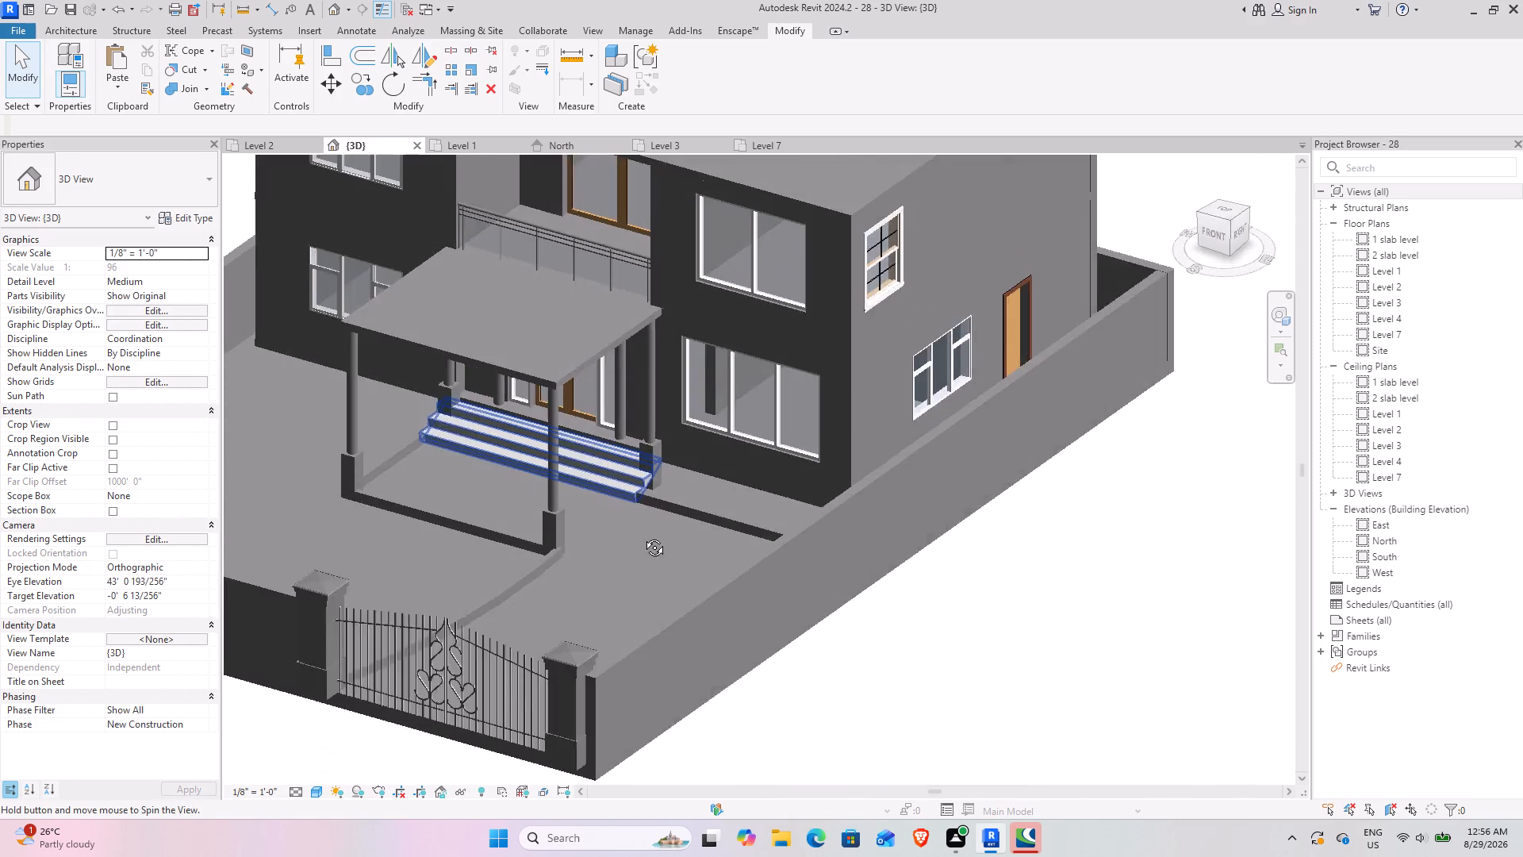
{"action": "middle_click_drag", "start_coordinate": [643, 536], "coordinate": [666, 532], "text": "shift"}
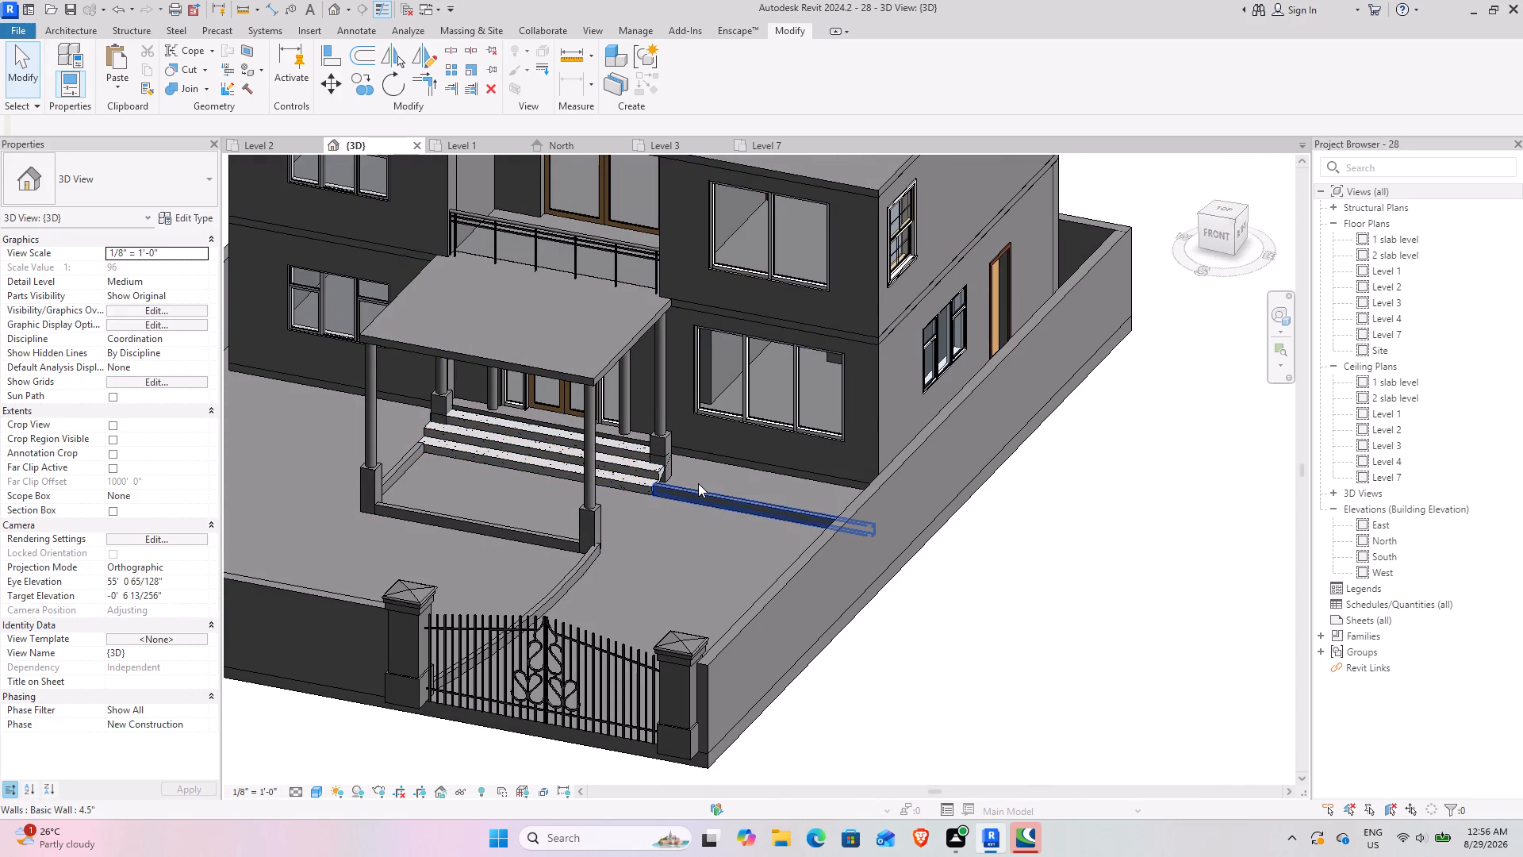
Set the unconnected height of all five driveway and portico kerb walls to 1.5 feet.
{"action": "left_click", "coordinate": [698, 483]}
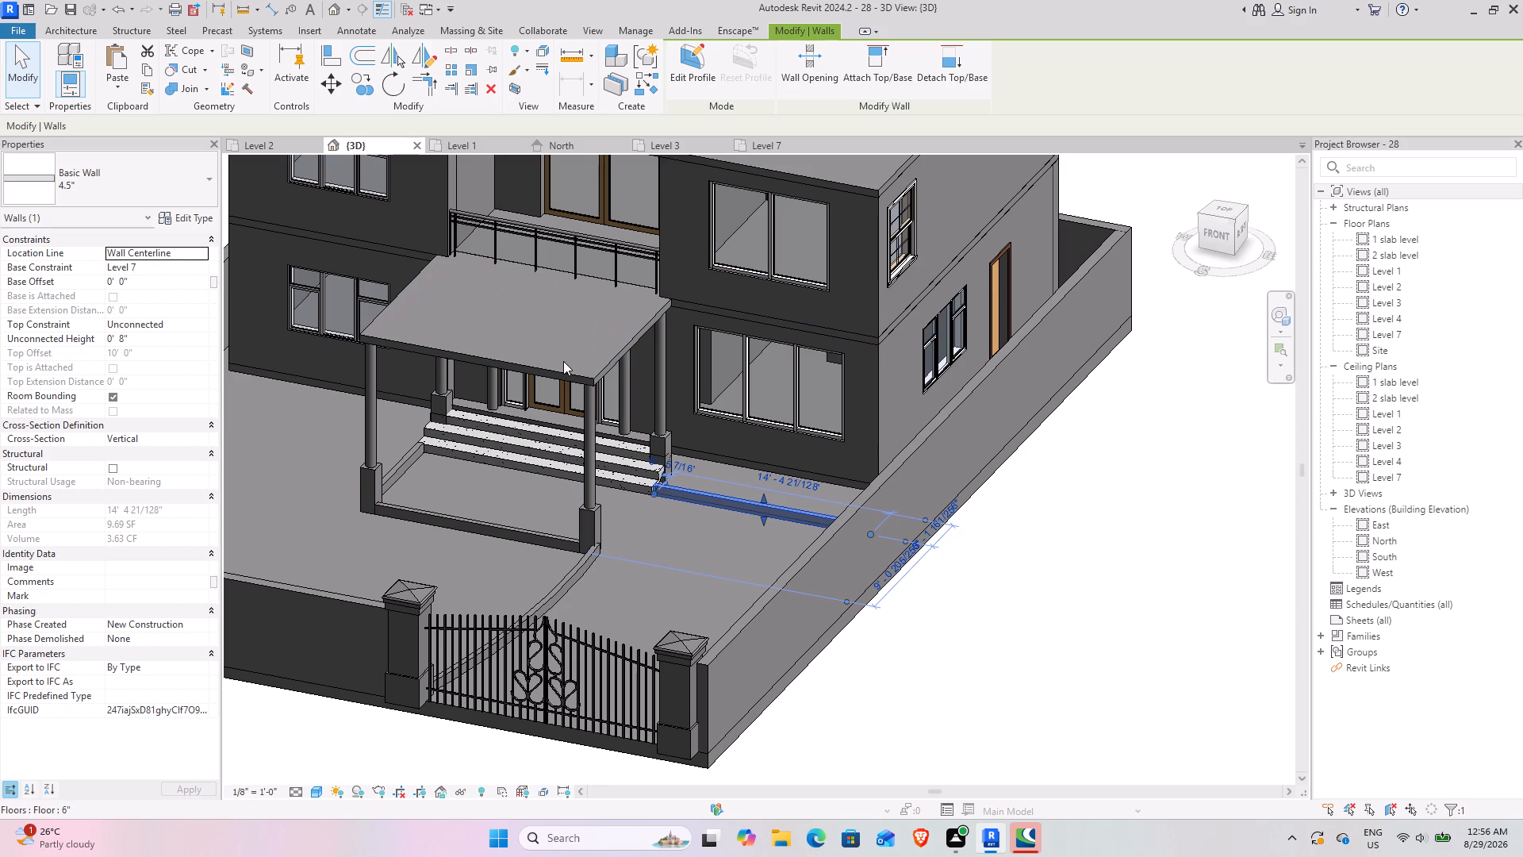
{"action": "scroll", "coordinate": [589, 494], "scroll_direction": "down", "scroll_amount": 4}
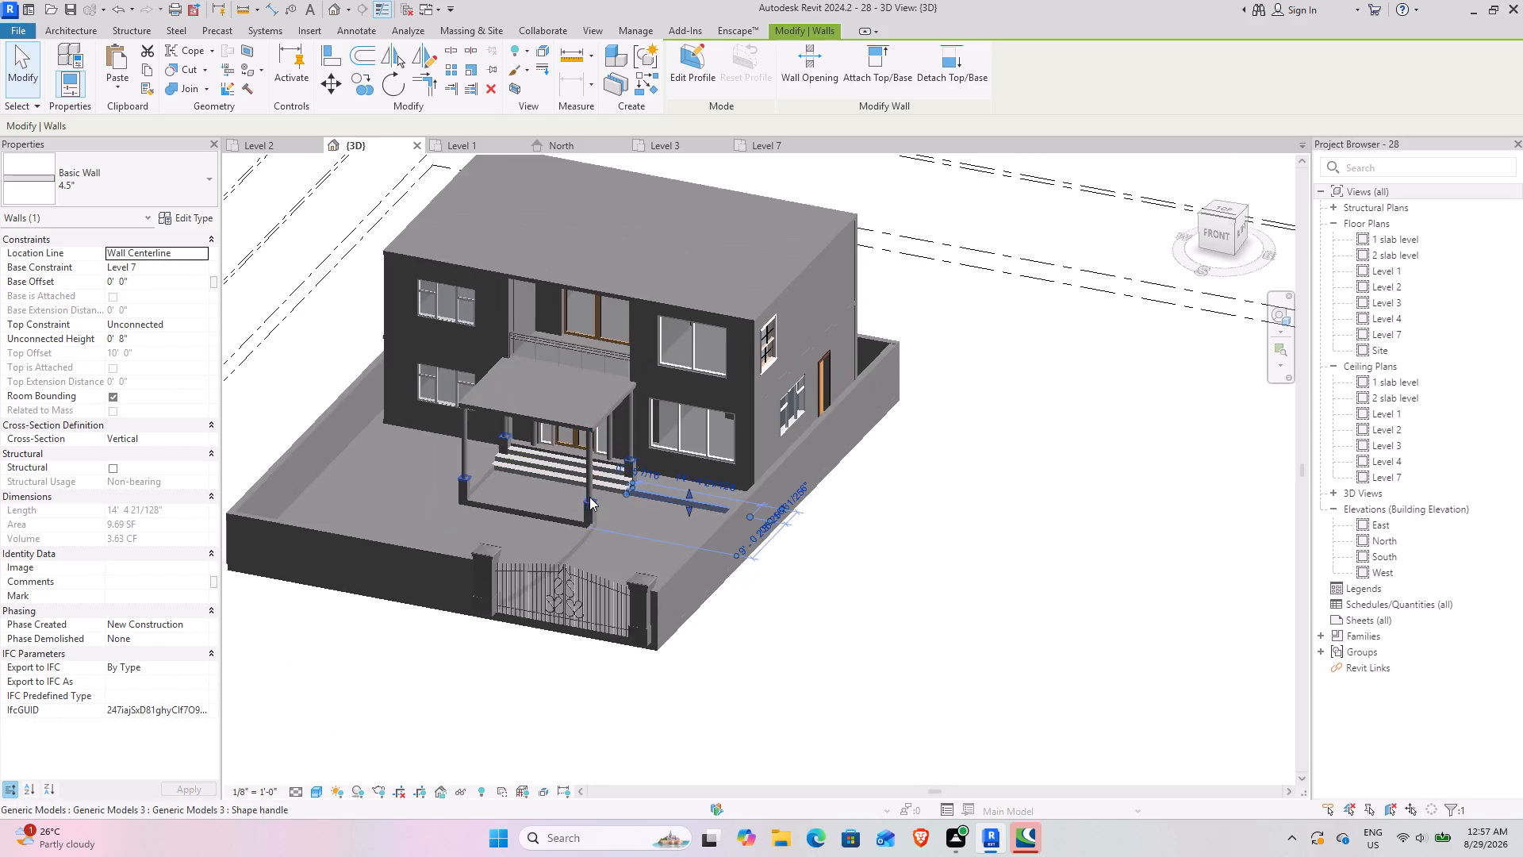
{"action": "middle_click_drag", "start_coordinate": [574, 566], "coordinate": [797, 651], "text": "shift"}
{"action": "left_click", "coordinate": [834, 546], "text": "ctrl"}
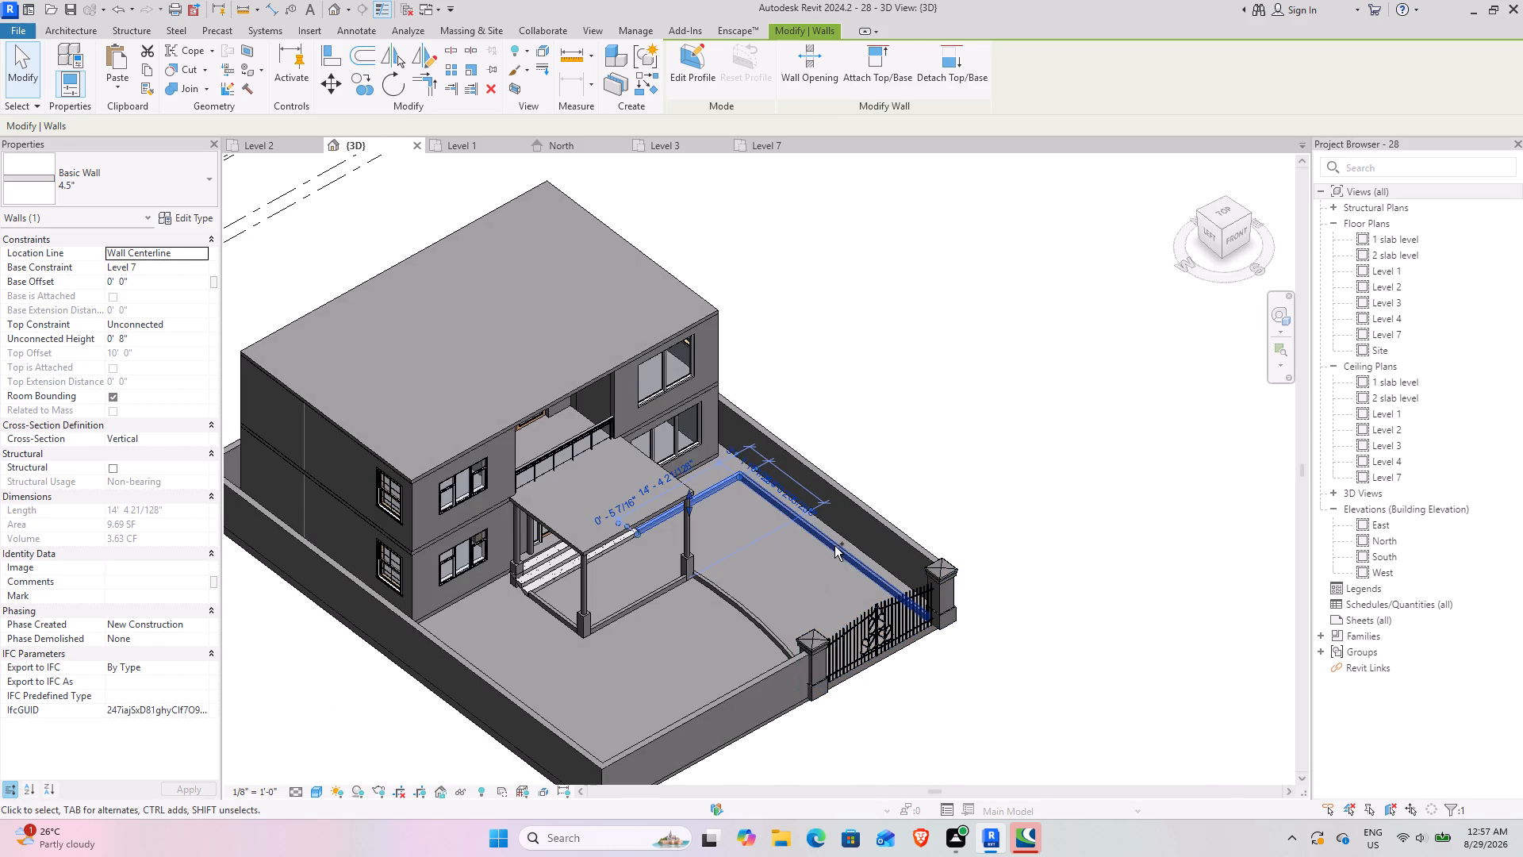
{"action": "left_click", "coordinate": [744, 624], "text": "ctrl"}
{"action": "left_click", "coordinate": [625, 604], "text": "ctrl"}
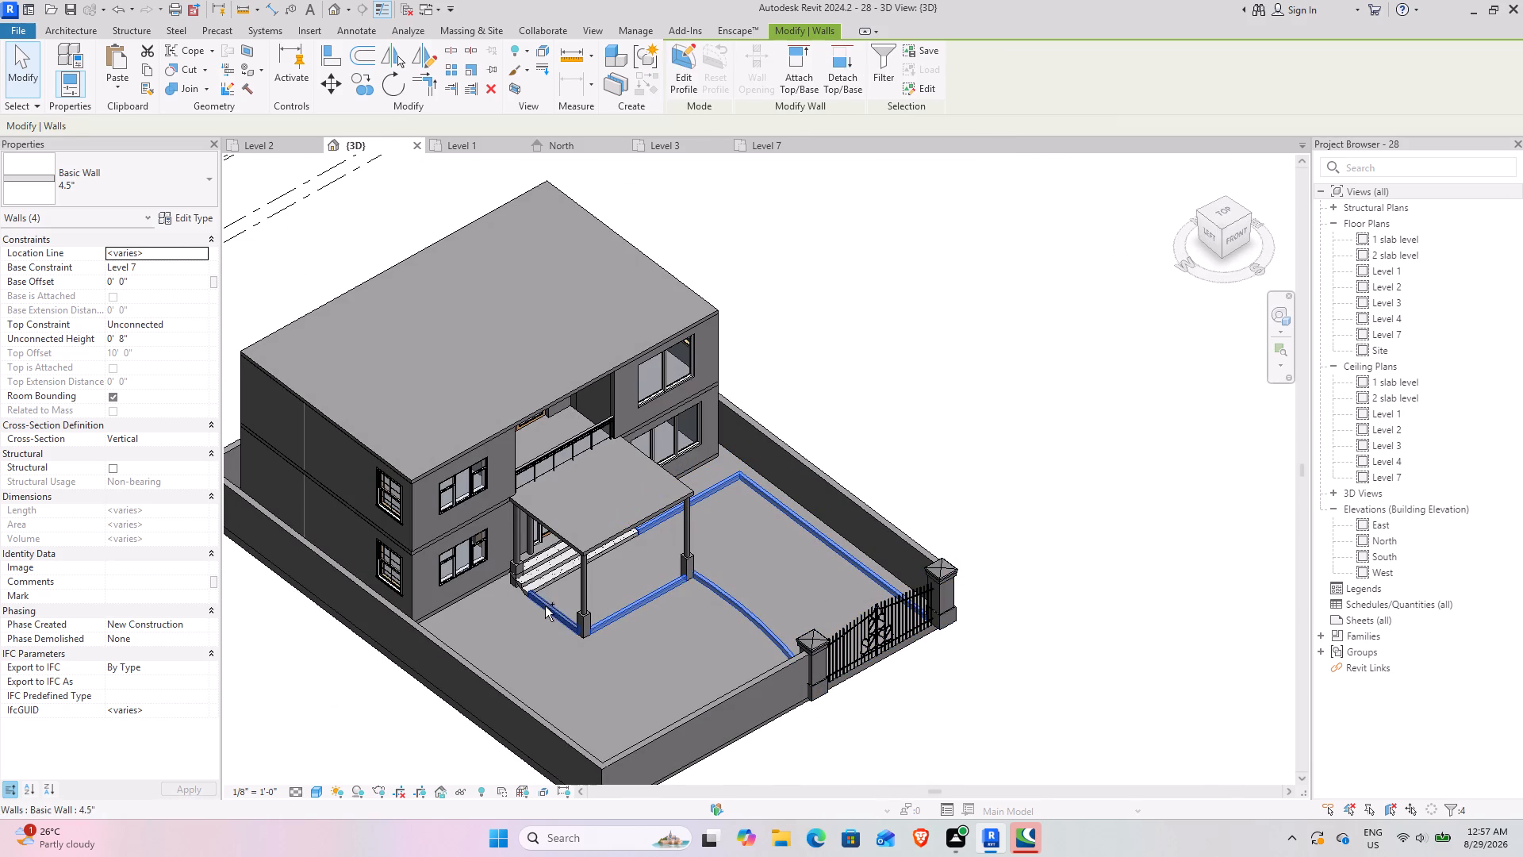
{"action": "left_click", "coordinate": [545, 606], "text": "ctrl"}
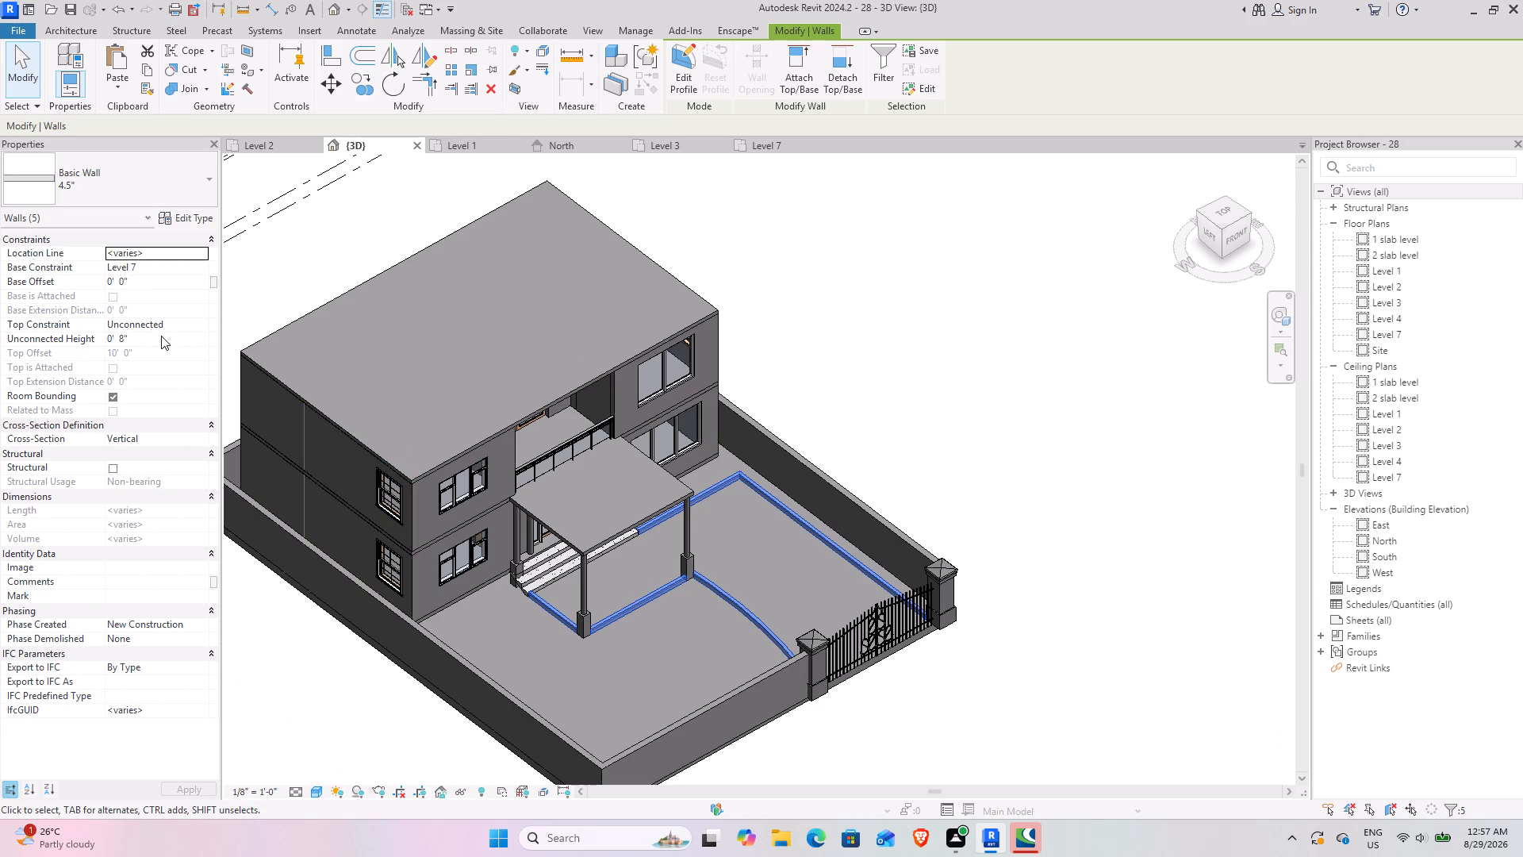
{"action": "left_click", "coordinate": [161, 336]}
{"action": "type", "text": "1.5"}
{"action": "key", "text": "Return"}
{"action": "left_click", "coordinate": [1015, 412]}
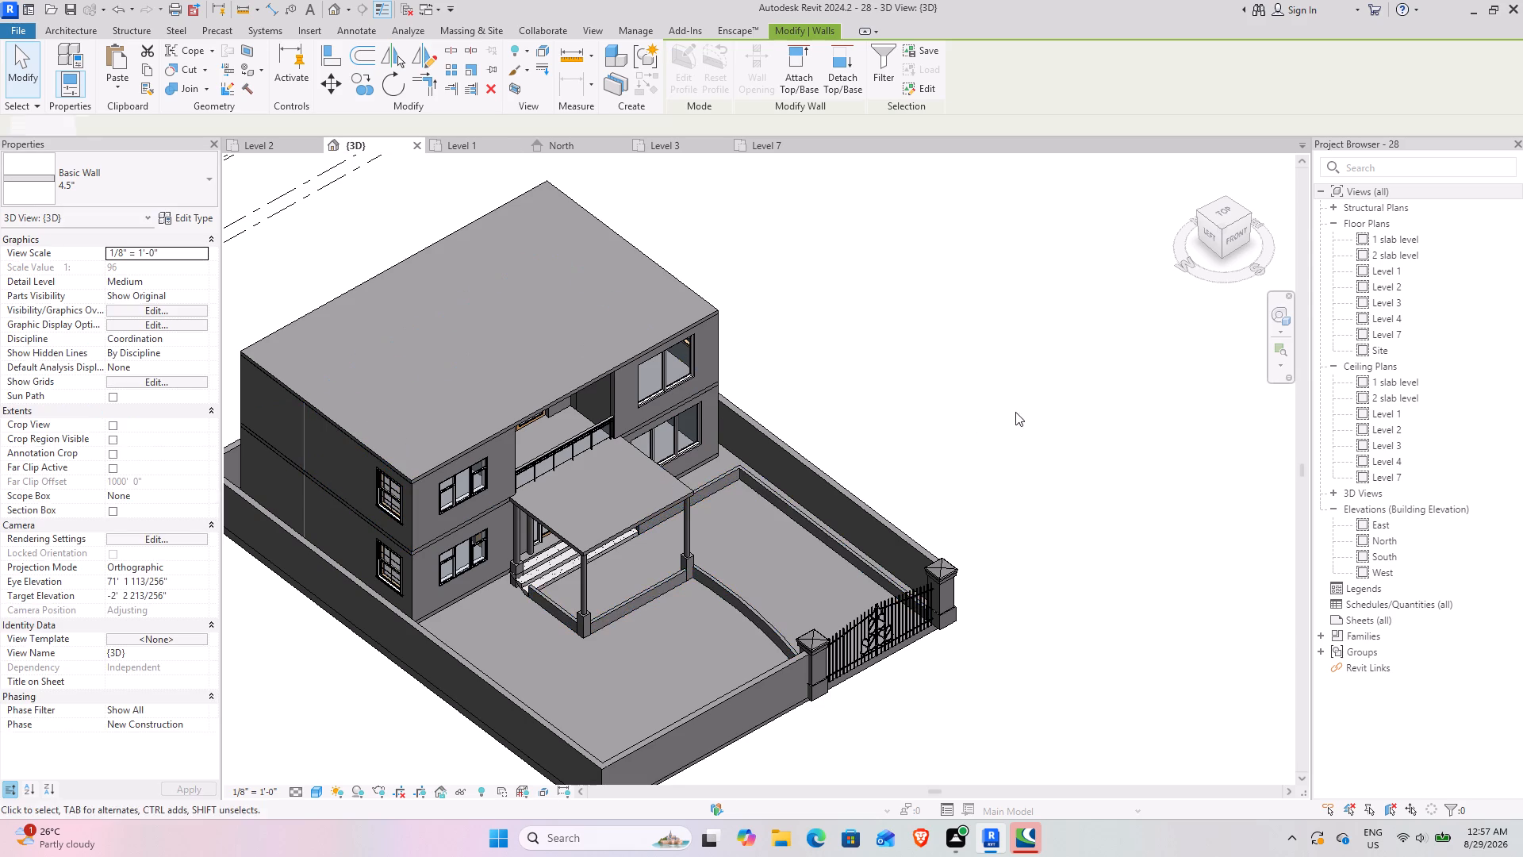
On Level 7, draw a 4.5" kerb wall about 2' 7" long beside the portico steps, from the existing kerb to the house, using Finish Face: Exterior.
{"action": "scroll", "coordinate": [773, 489], "scroll_direction": "up", "scroll_amount": 4}
{"action": "middle_click_drag", "start_coordinate": [758, 550], "coordinate": [456, 533], "text": "shift"}
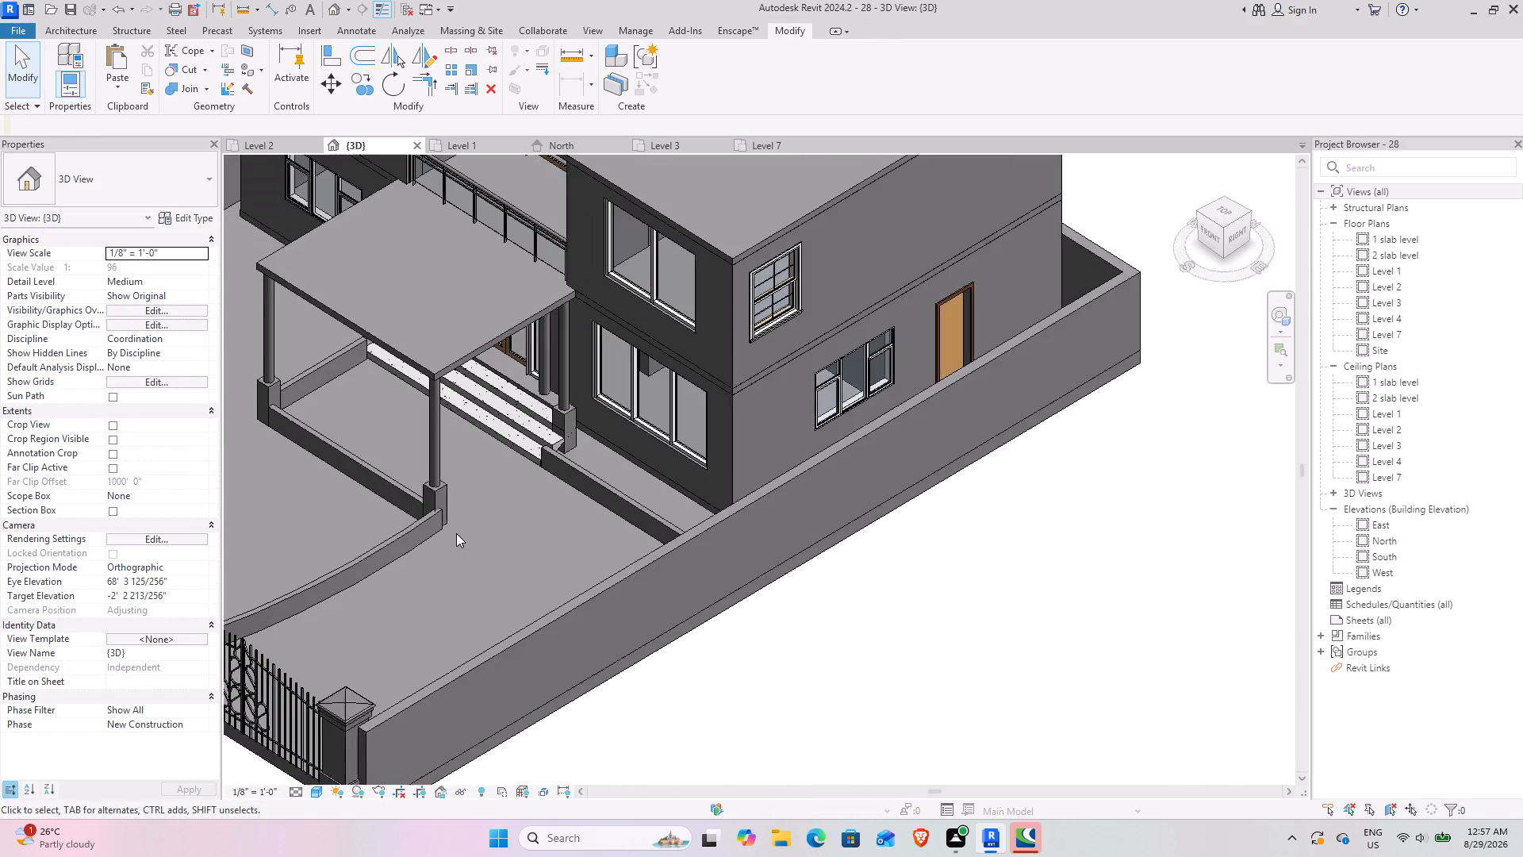
{"action": "middle_click_drag", "start_coordinate": [458, 533], "coordinate": [497, 538], "text": "shift"}
{"action": "left_click", "coordinate": [547, 461]}
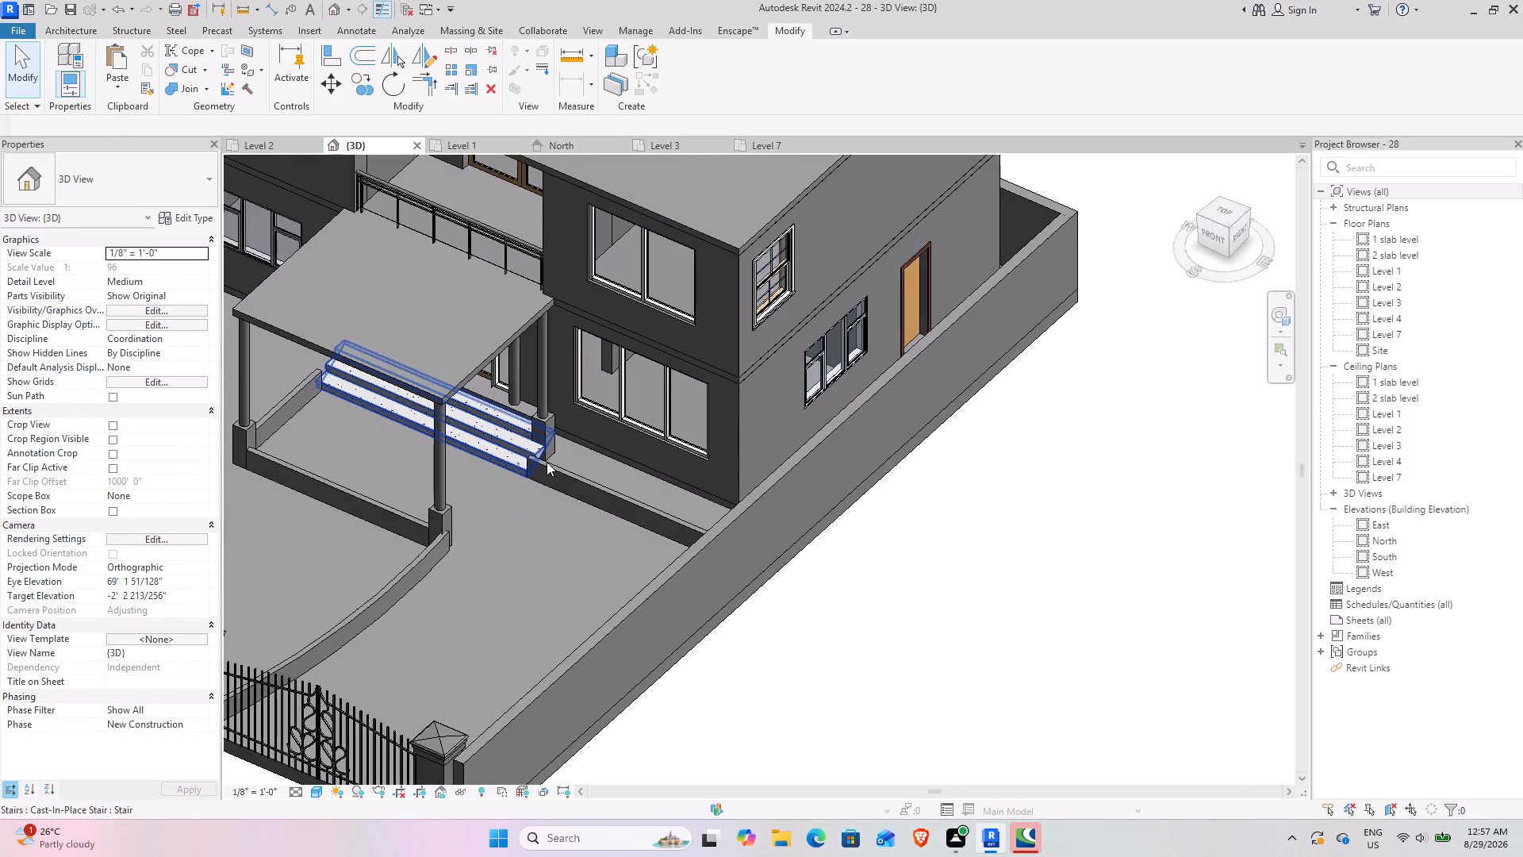
{"action": "left_click", "coordinate": [921, 663]}
{"action": "left_click", "coordinate": [588, 488]}
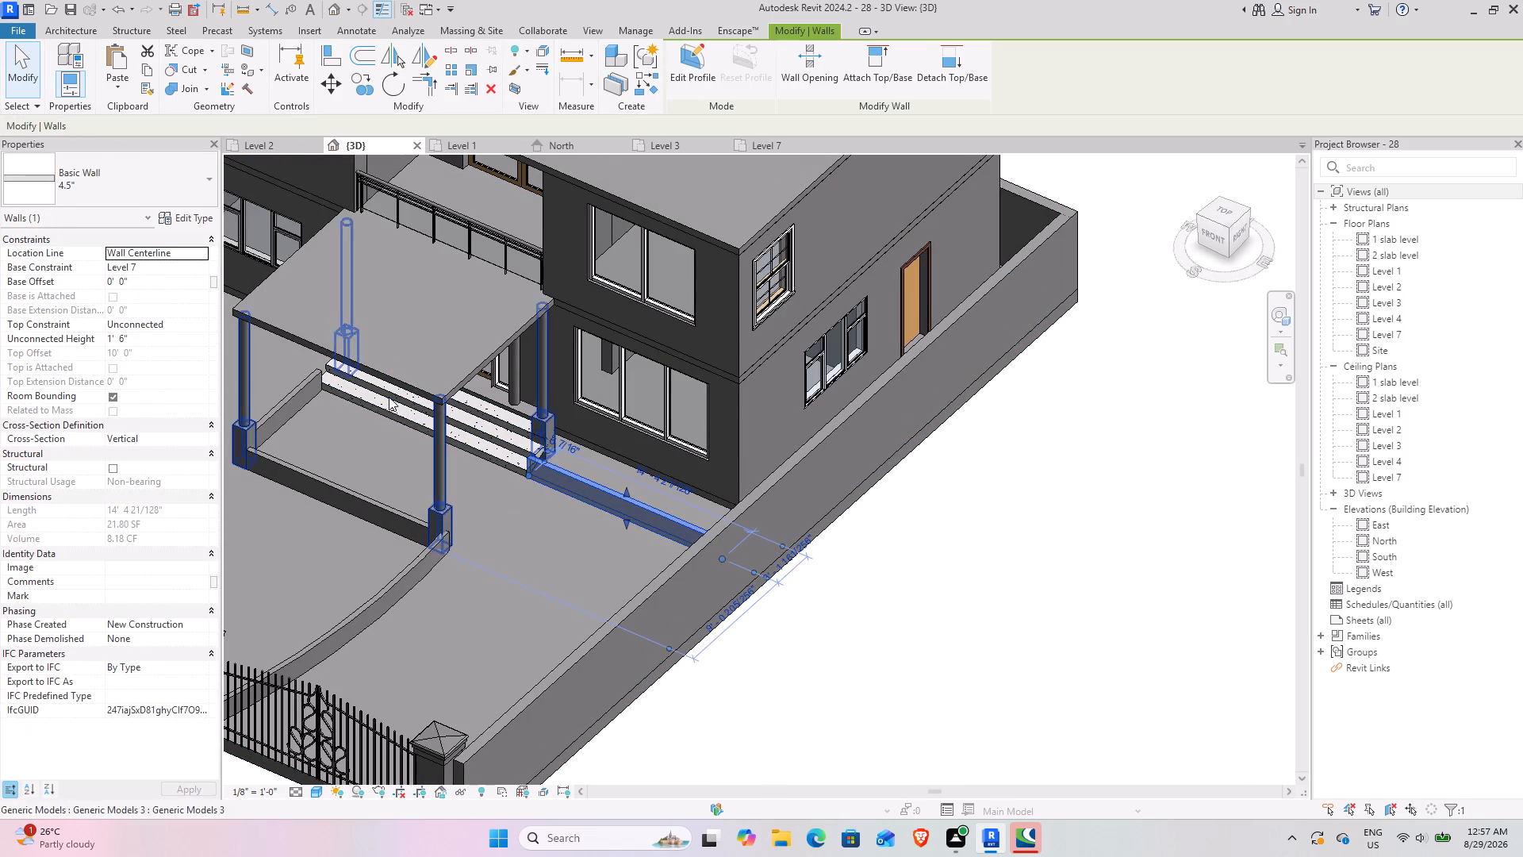
{"action": "left_click", "coordinate": [646, 95]}
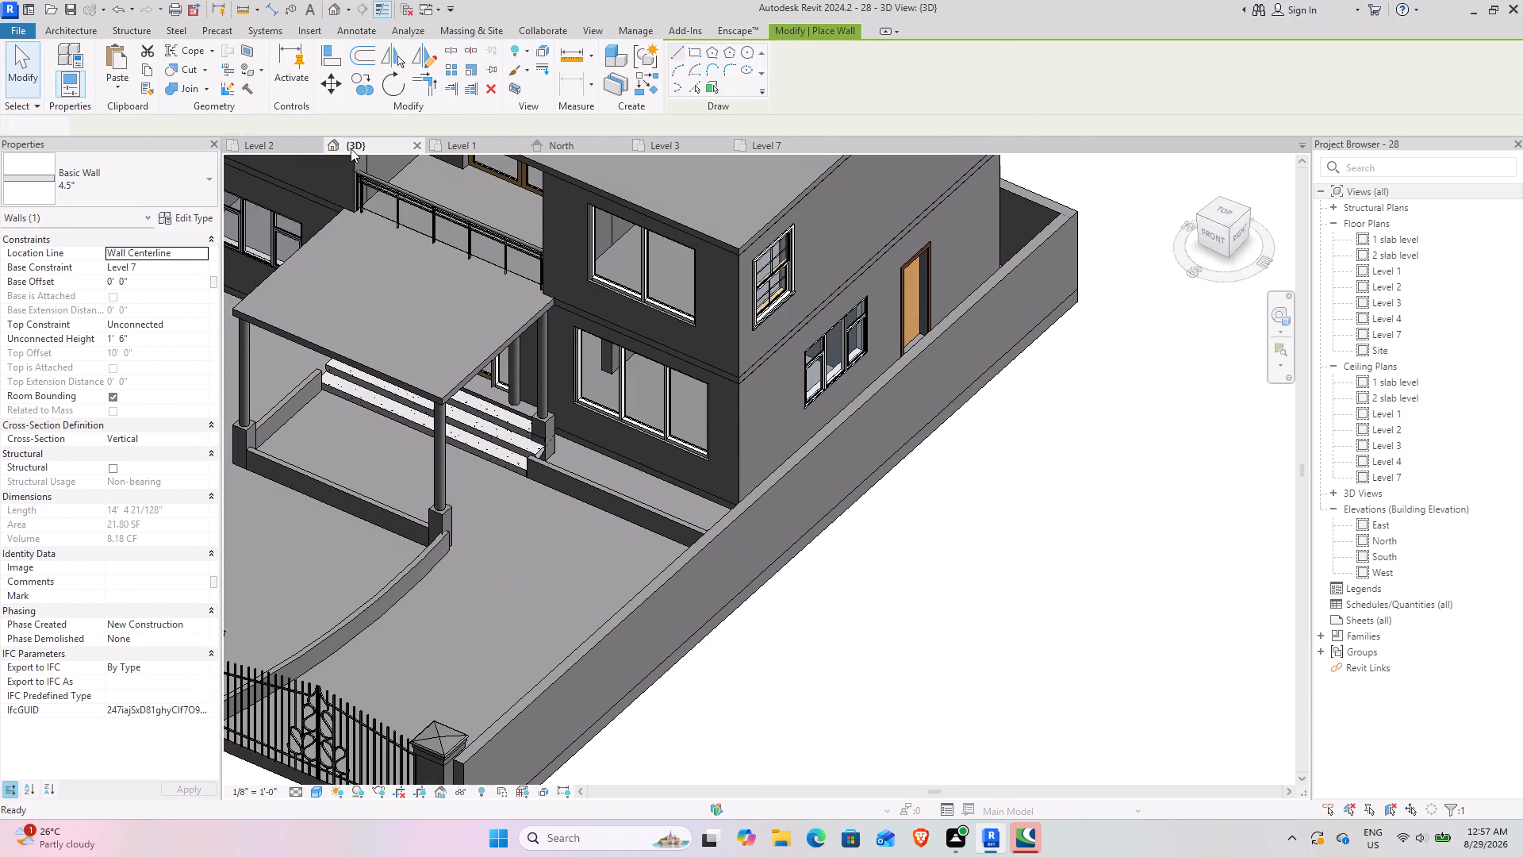
{"action": "left_click", "coordinate": [579, 121]}
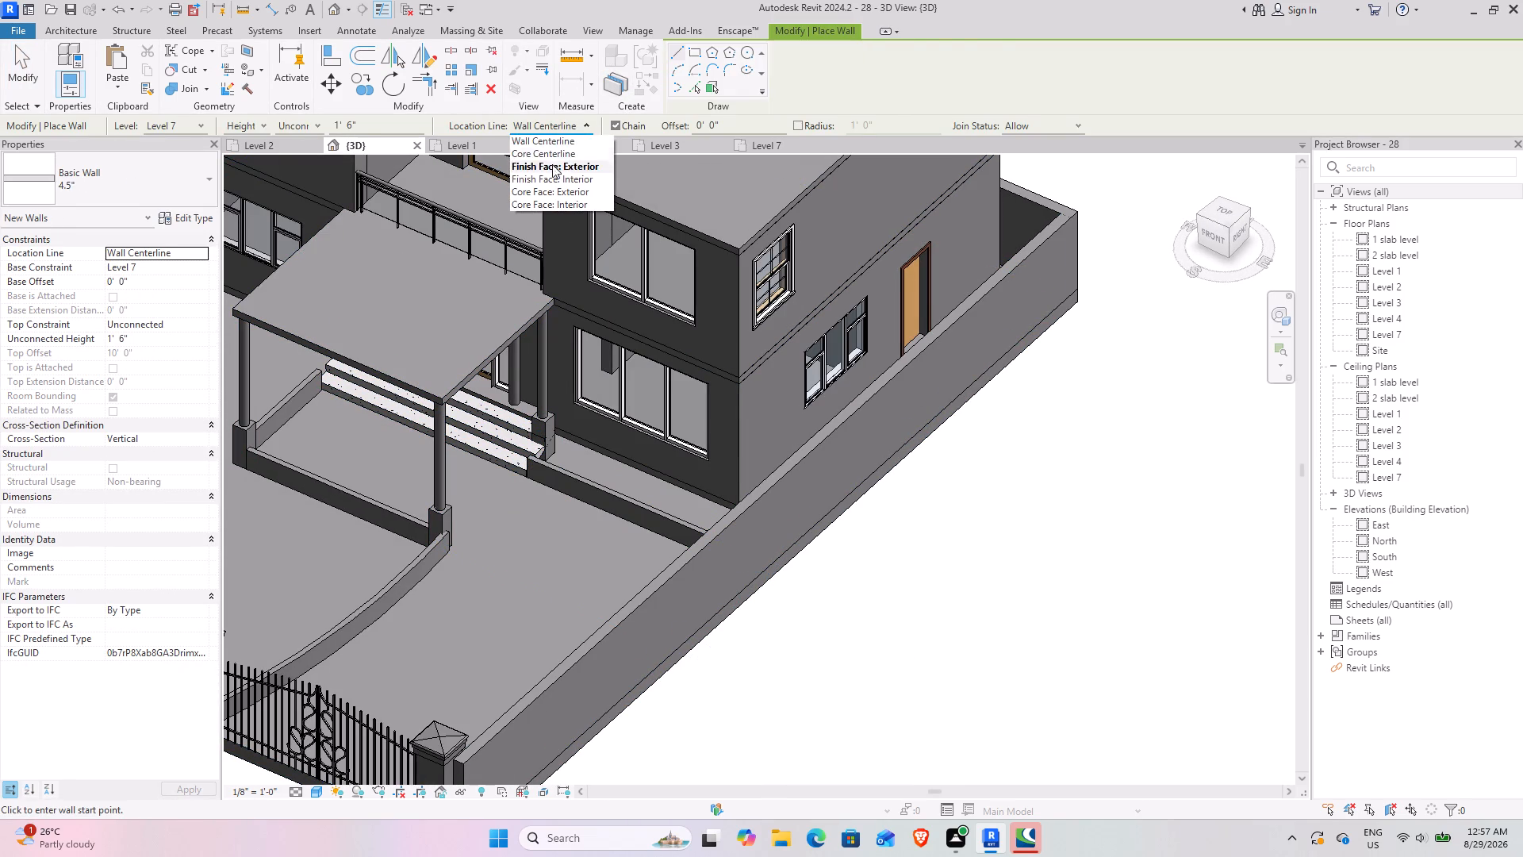
{"action": "left_click", "coordinate": [552, 167]}
{"action": "left_click", "coordinate": [760, 140]}
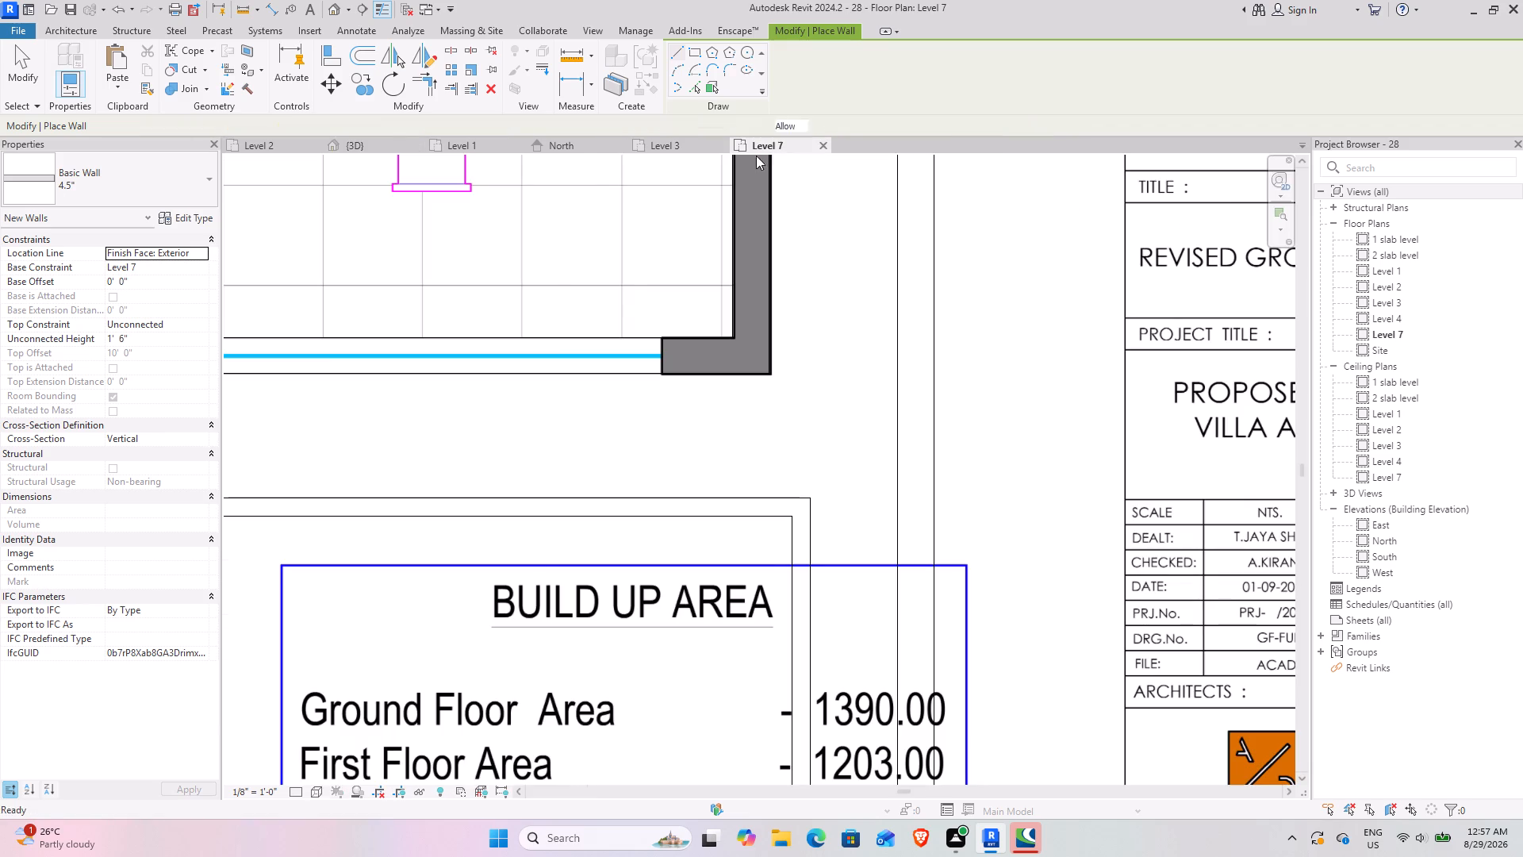
{"action": "middle_click_drag", "start_coordinate": [543, 570], "coordinate": [967, 562]}
{"action": "scroll", "coordinate": [574, 538], "scroll_direction": "up", "scroll_amount": 2}
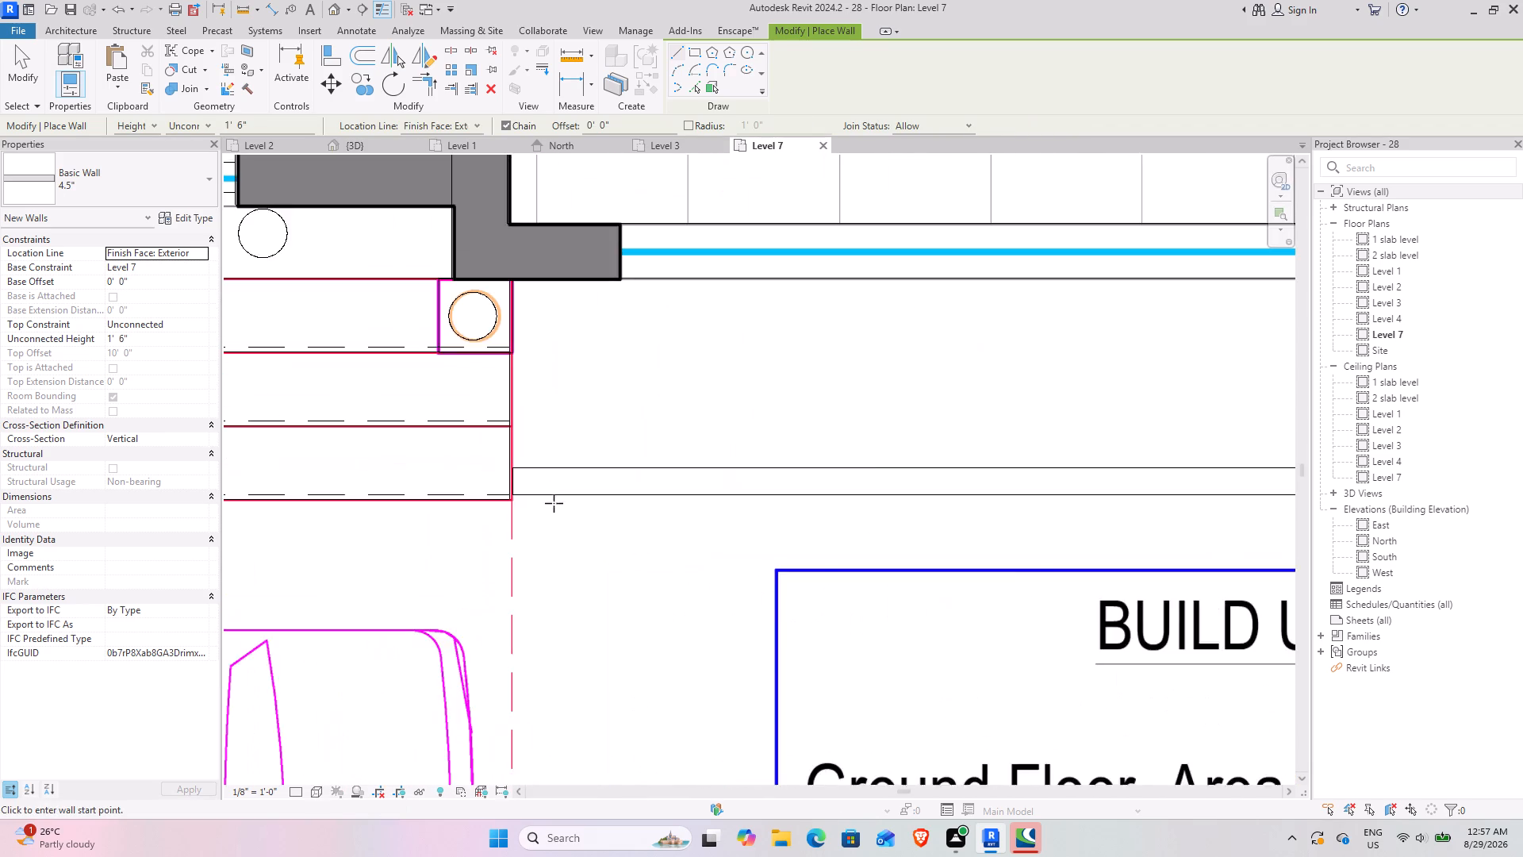
{"action": "scroll", "coordinate": [554, 503], "scroll_direction": "up", "scroll_amount": 4}
{"action": "left_click", "coordinate": [502, 464]}
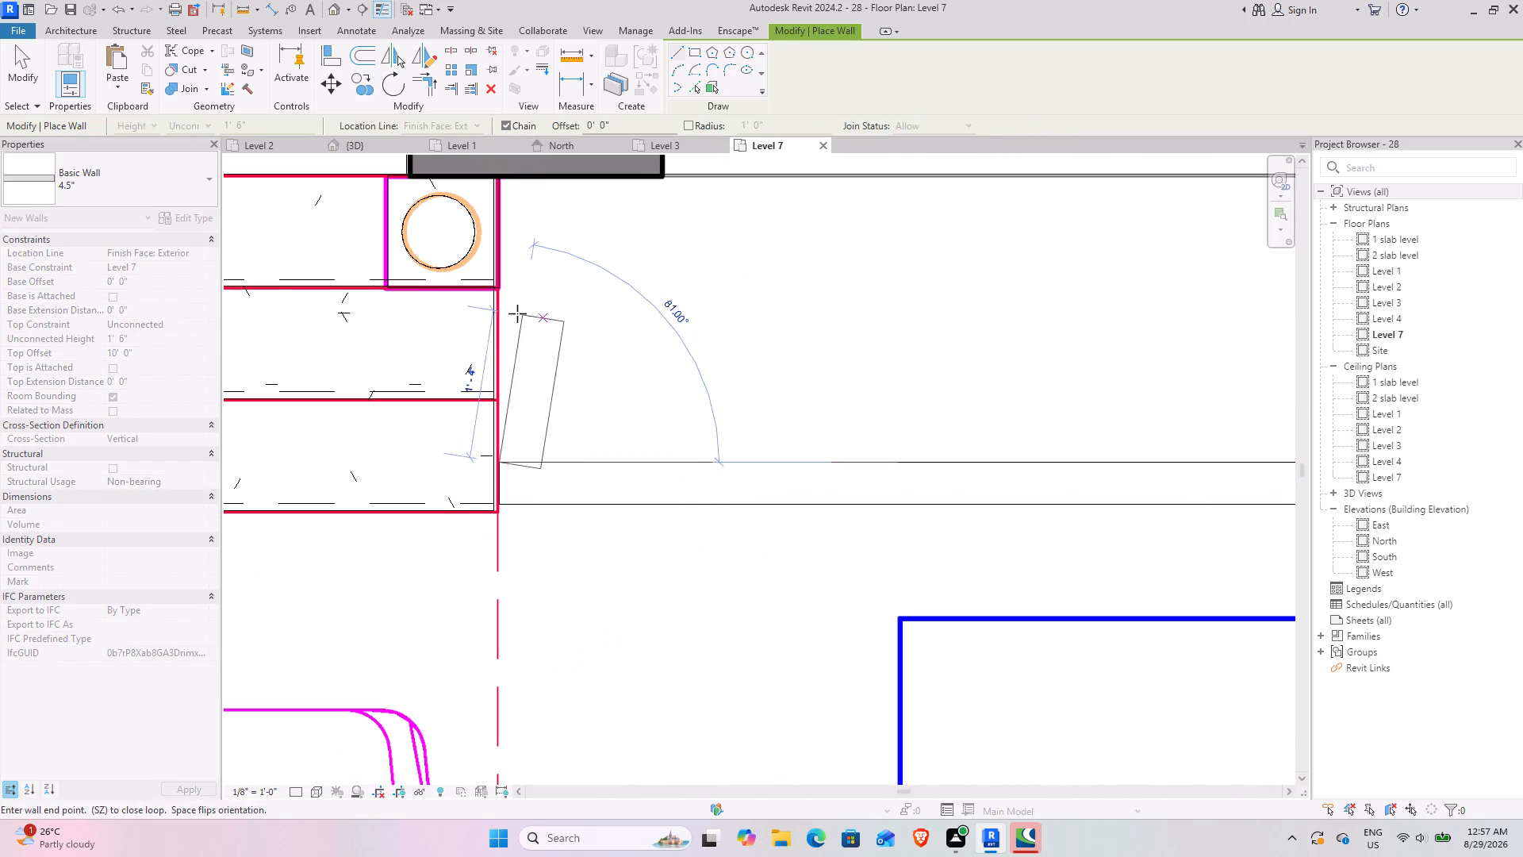
{"action": "left_click", "coordinate": [502, 180]}
{"action": "scroll", "coordinate": [466, 466], "scroll_direction": "down", "scroll_amount": 4}
{"action": "middle_click_drag", "start_coordinate": [478, 469], "coordinate": [1319, 487]}
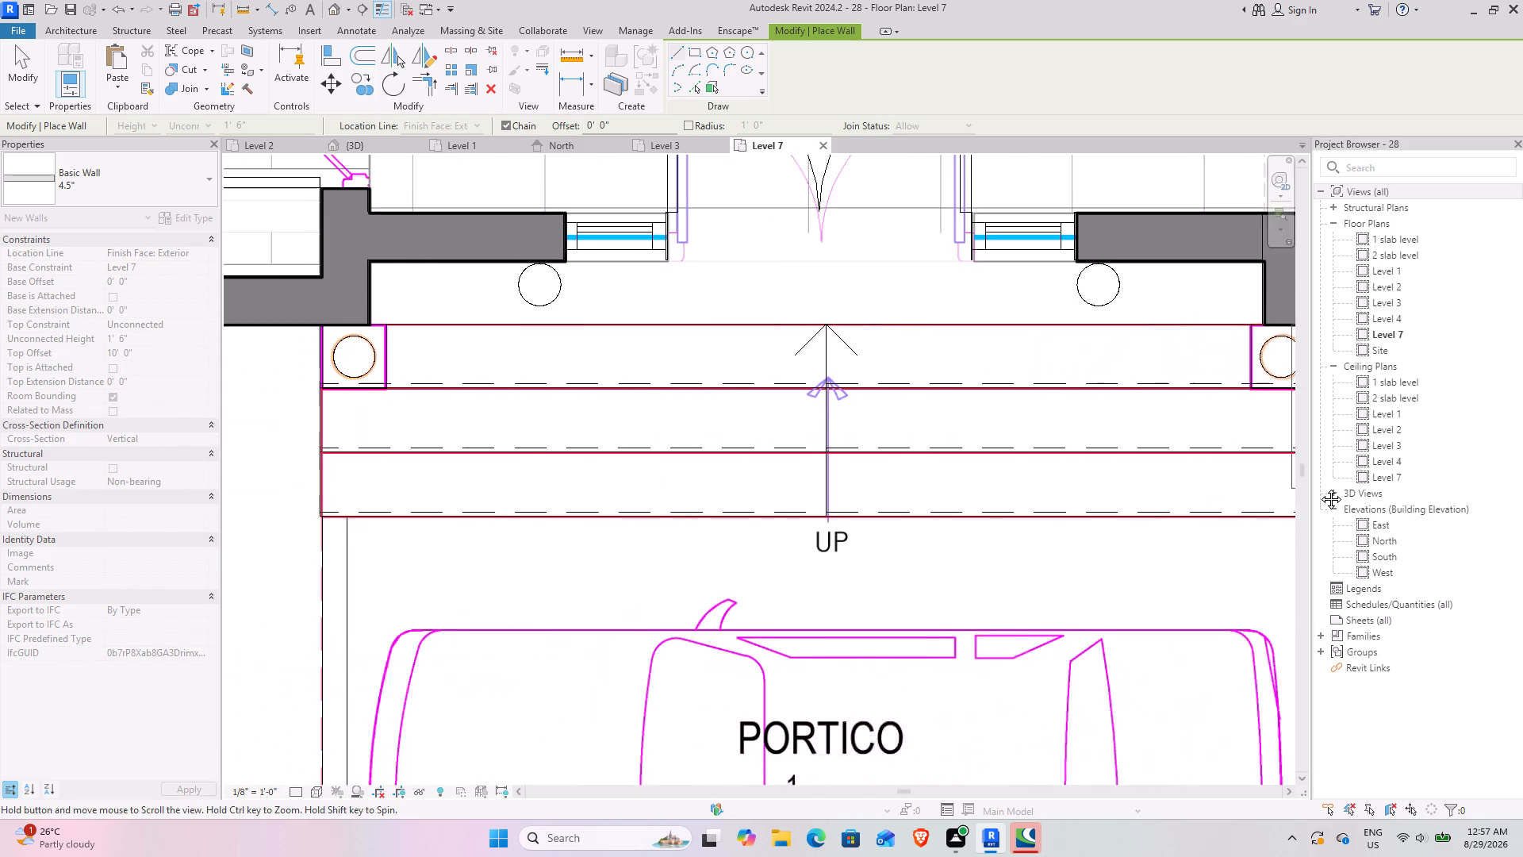
{"action": "middle_click_drag", "start_coordinate": [1319, 487], "coordinate": [1346, 482]}
{"action": "key", "text": "Escape"}
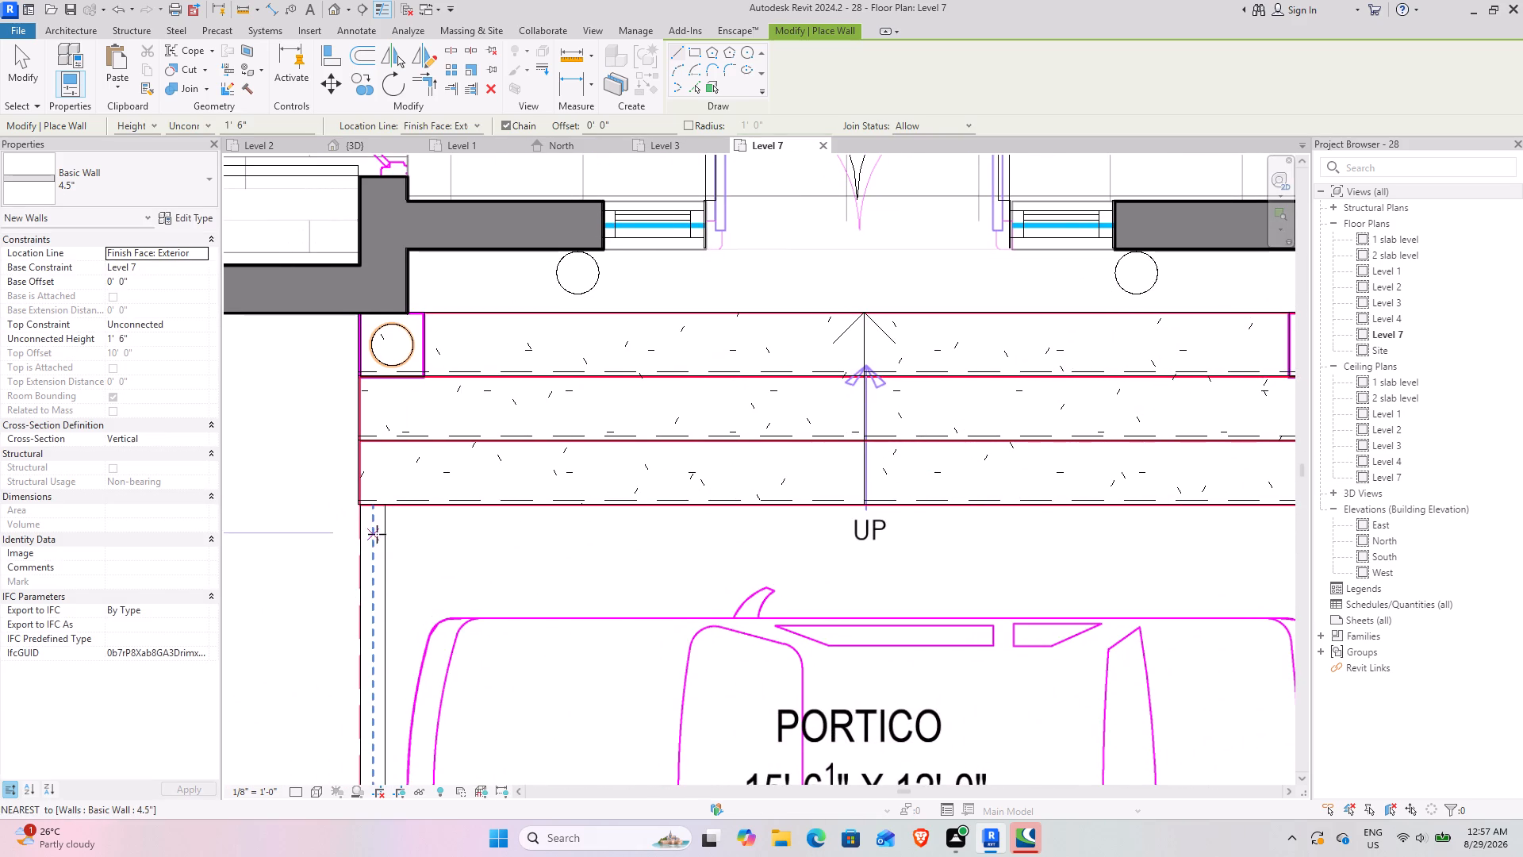
{"action": "scroll", "coordinate": [373, 550], "scroll_direction": "down", "scroll_amount": 4}
{"action": "middle_click_drag", "start_coordinate": [377, 579], "coordinate": [538, 498]}
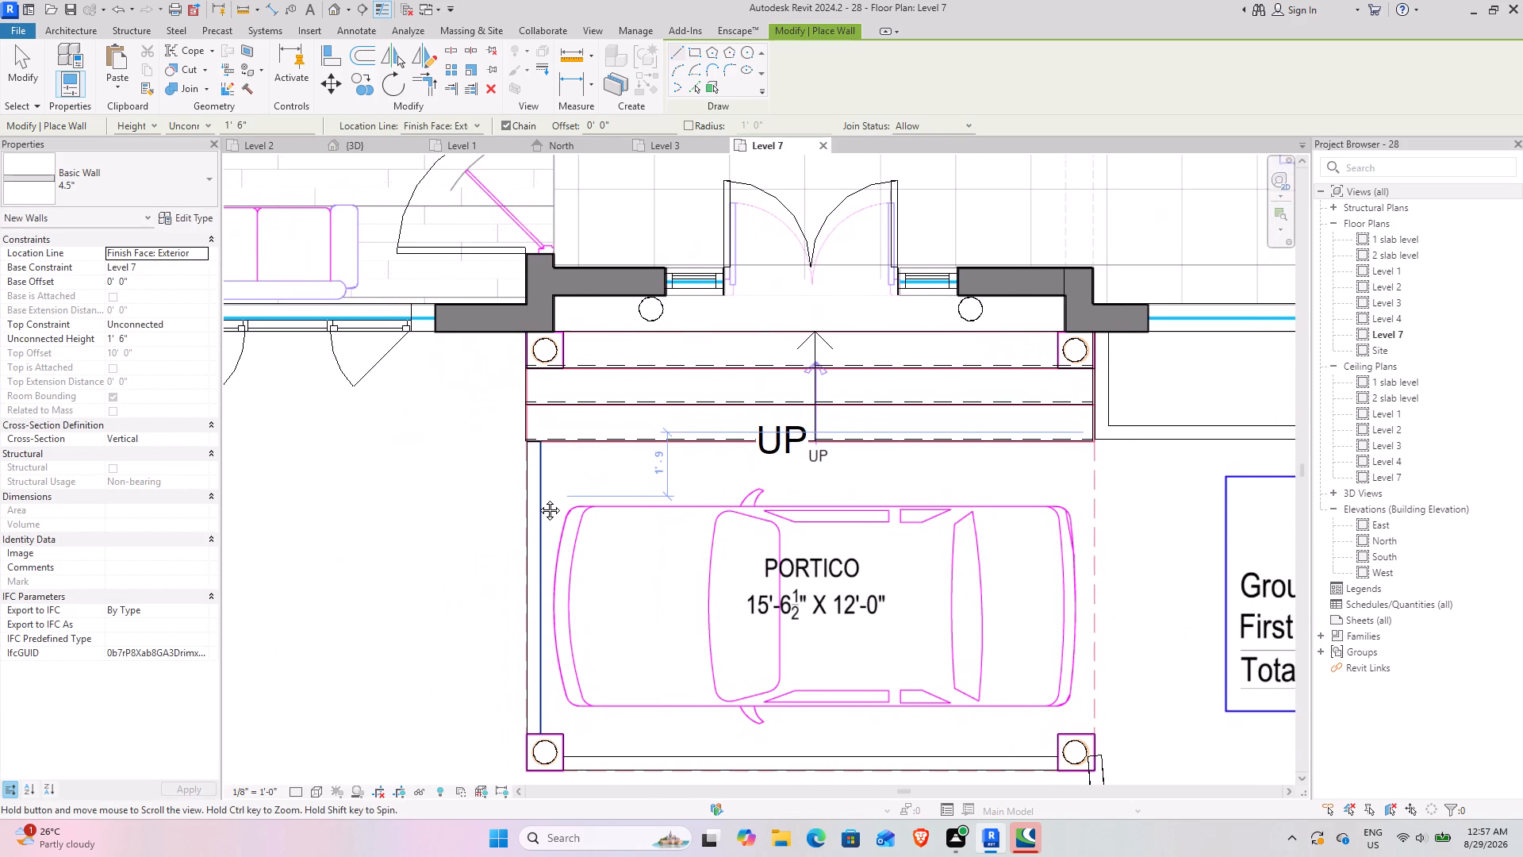
{"action": "middle_click_drag", "start_coordinate": [538, 498], "coordinate": [537, 501]}
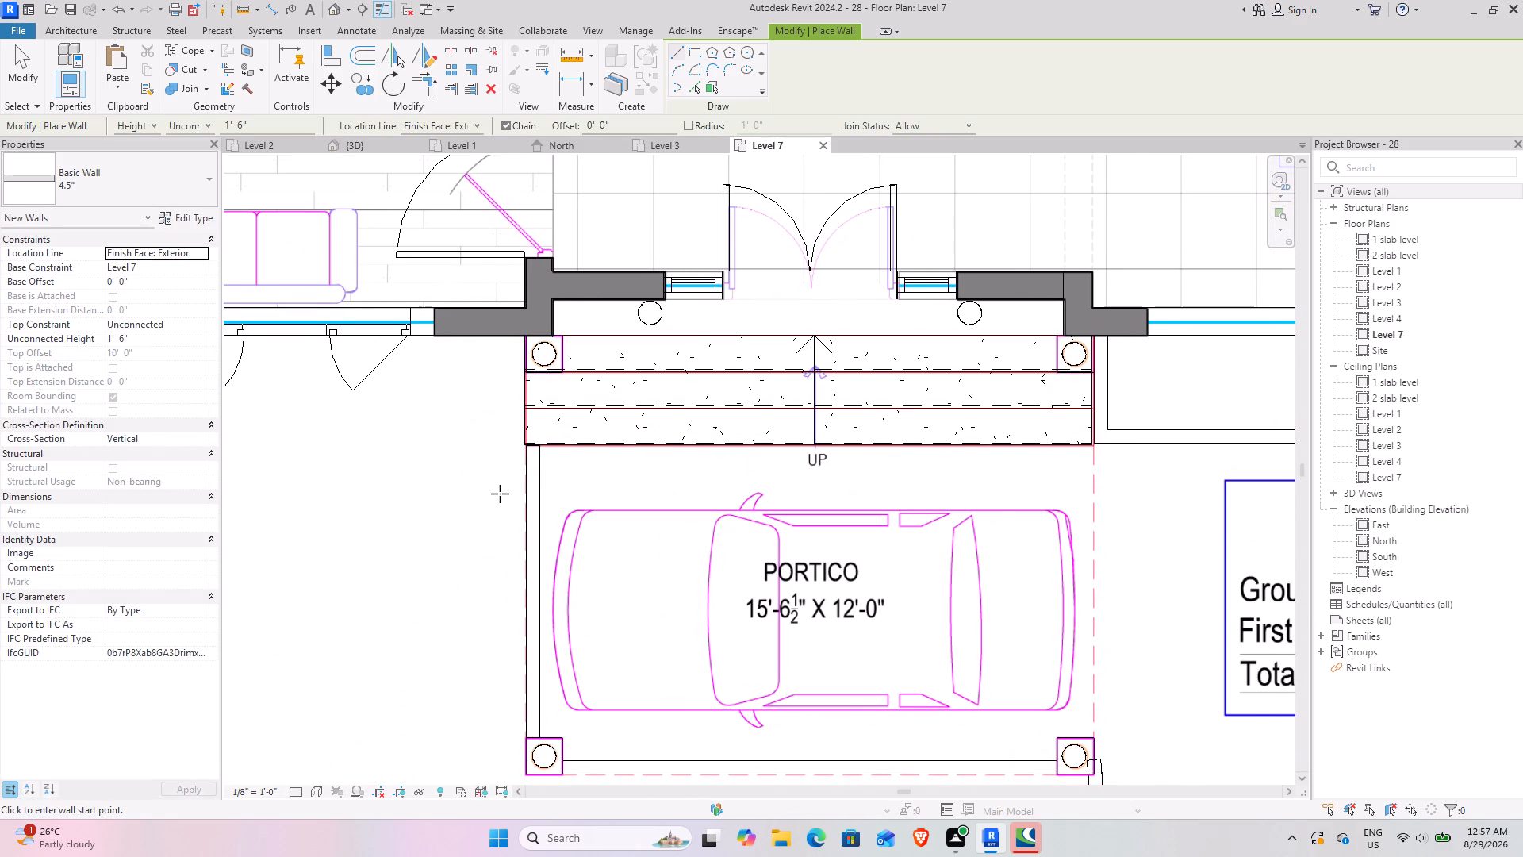
{"action": "scroll", "coordinate": [500, 493], "scroll_direction": "down", "scroll_amount": 4}
{"action": "key", "text": "Escape"}
{"action": "key", "text": "Escape"}
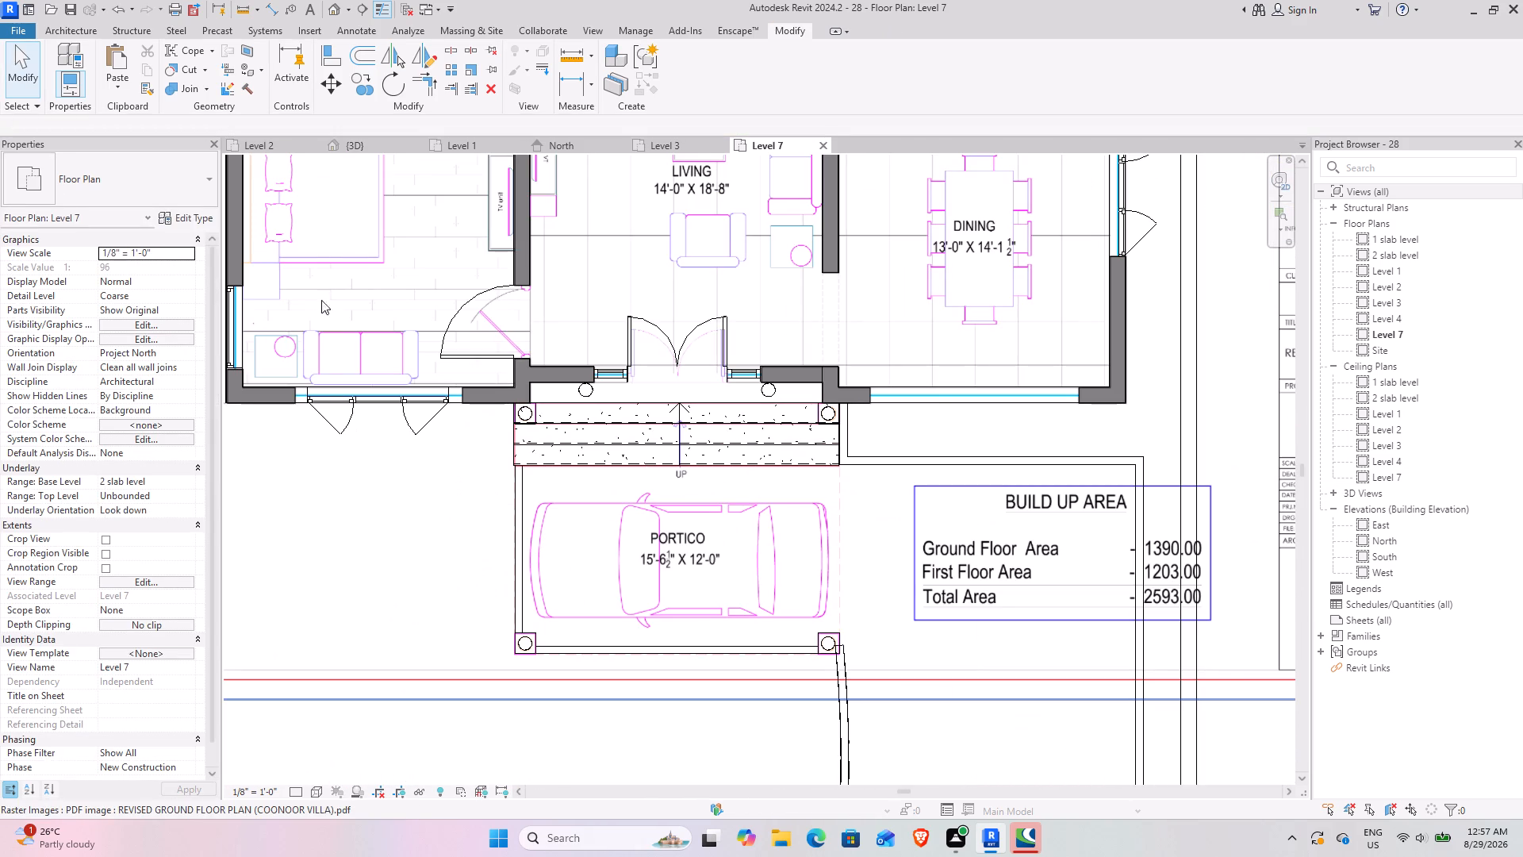
Examine the short kerb wall beside the portico steps, the driveway kerbs and the whole front yard from several angles in the 3D view.
{"action": "left_click", "coordinate": [363, 150]}
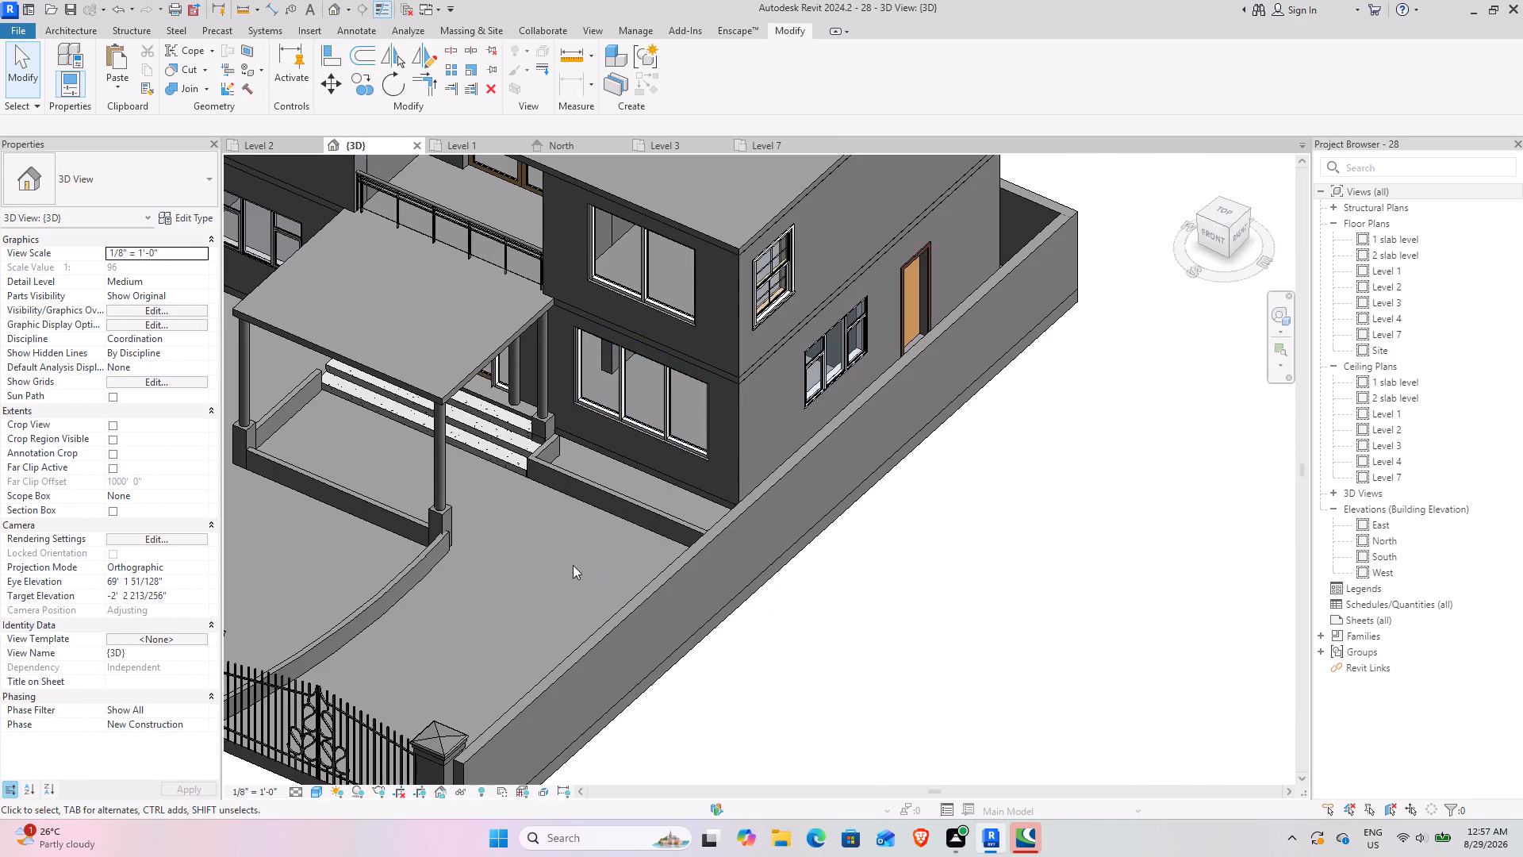
{"action": "middle_click_drag", "start_coordinate": [574, 564], "coordinate": [470, 509], "text": "shift"}
{"action": "middle_click_drag", "start_coordinate": [462, 511], "coordinate": [553, 468], "text": "shift"}
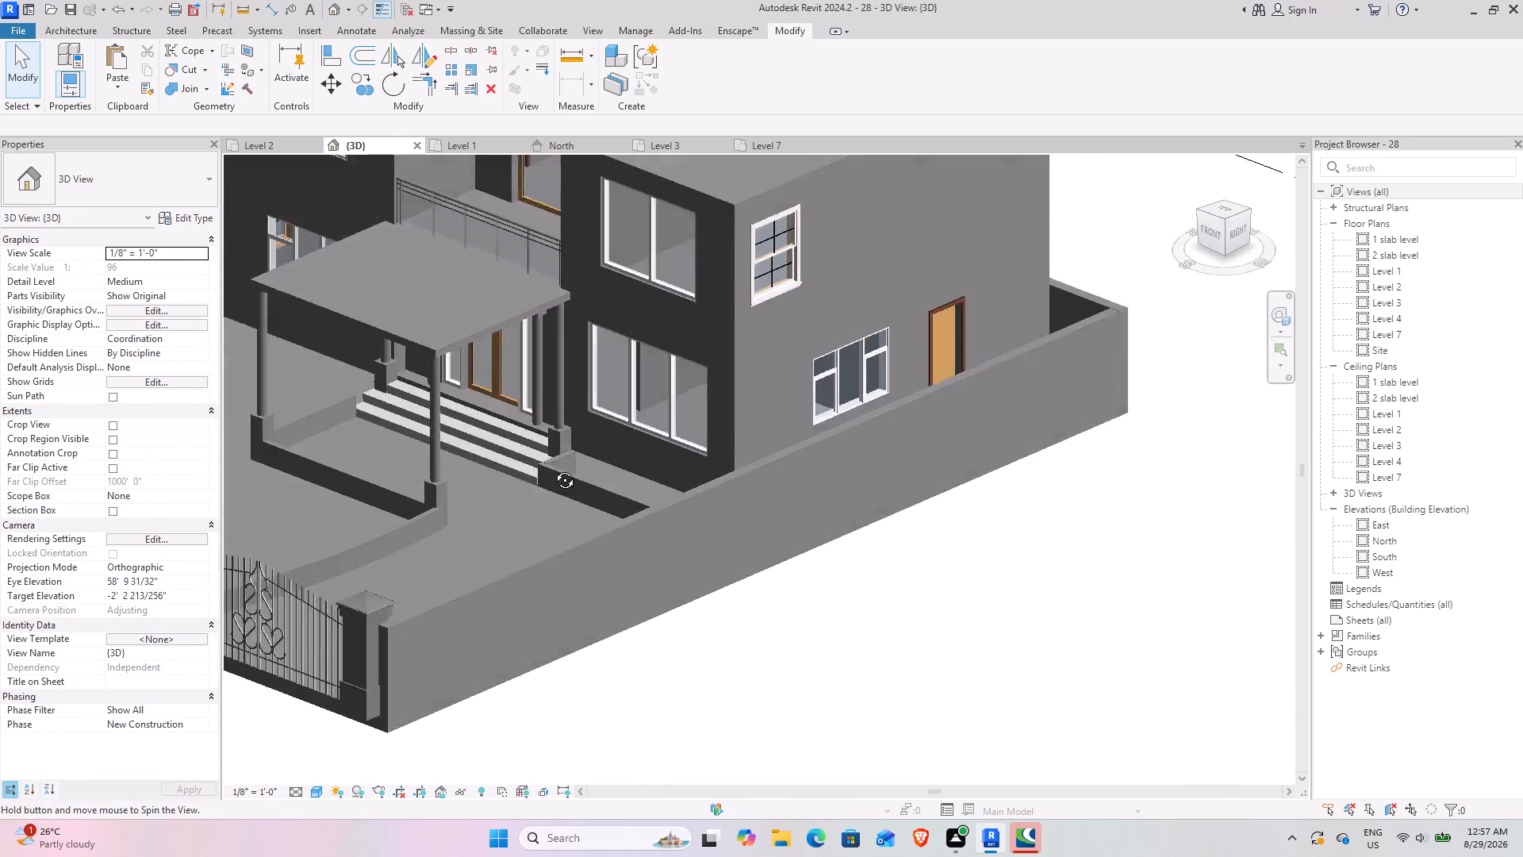
{"action": "middle_click_drag", "start_coordinate": [553, 468], "coordinate": [585, 442], "text": "shift"}
{"action": "scroll", "coordinate": [565, 473], "scroll_direction": "down", "scroll_amount": 4}
{"action": "middle_click_drag", "start_coordinate": [547, 498], "coordinate": [631, 563], "text": "shift"}
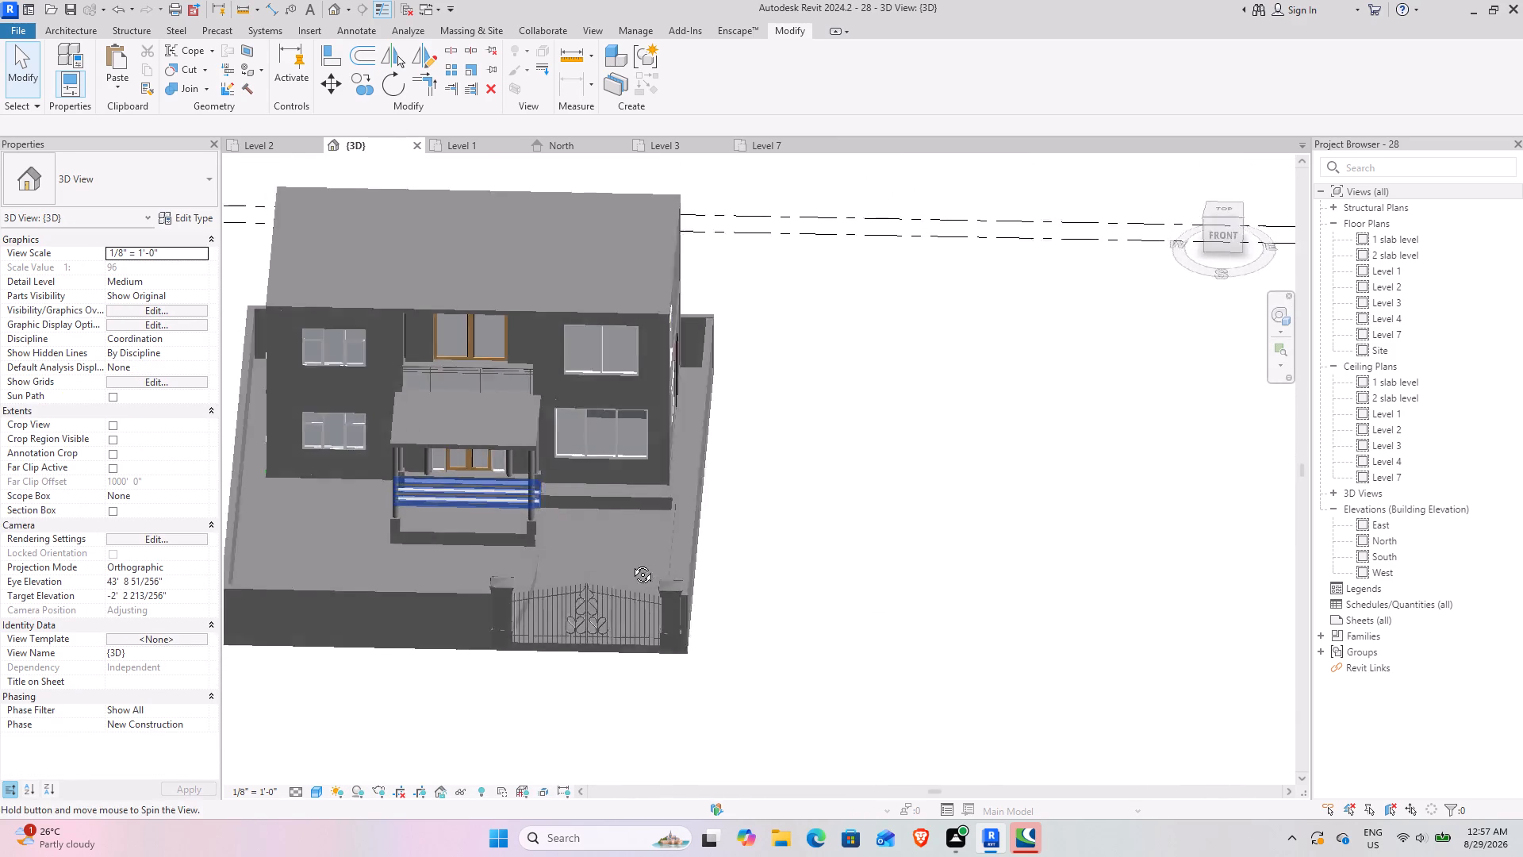
{"action": "middle_click_drag", "start_coordinate": [631, 563], "coordinate": [520, 587], "text": "shift"}
{"action": "scroll", "coordinate": [541, 482], "scroll_direction": "up", "scroll_amount": 3}
{"action": "middle_click_drag", "start_coordinate": [564, 558], "coordinate": [741, 427], "text": "shift"}
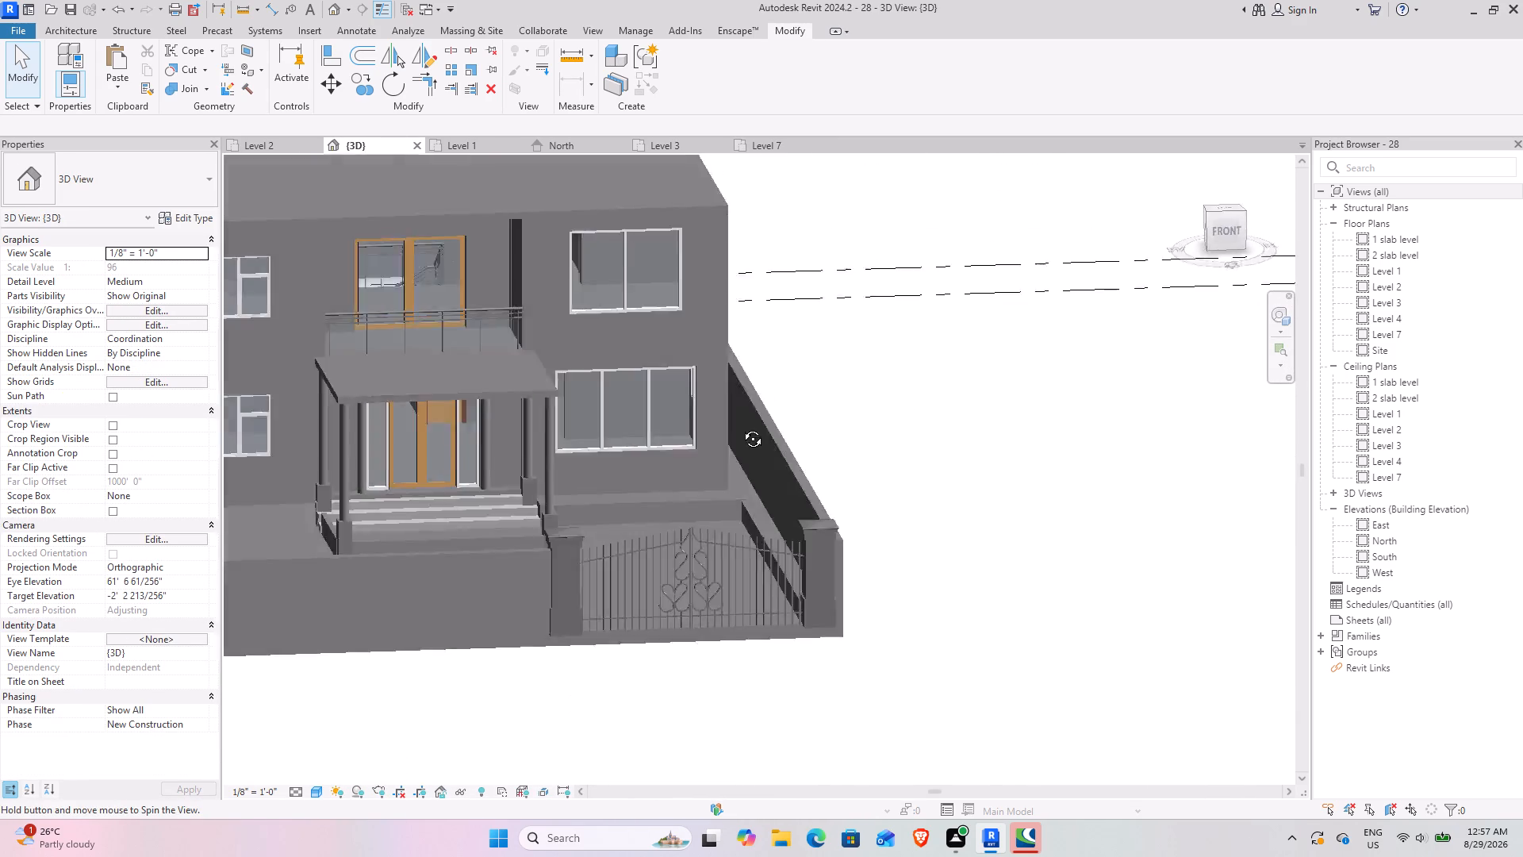
{"action": "middle_click_drag", "start_coordinate": [741, 427], "coordinate": [739, 525], "text": "shift"}
{"action": "middle_click_drag", "start_coordinate": [727, 528], "coordinate": [554, 651]}
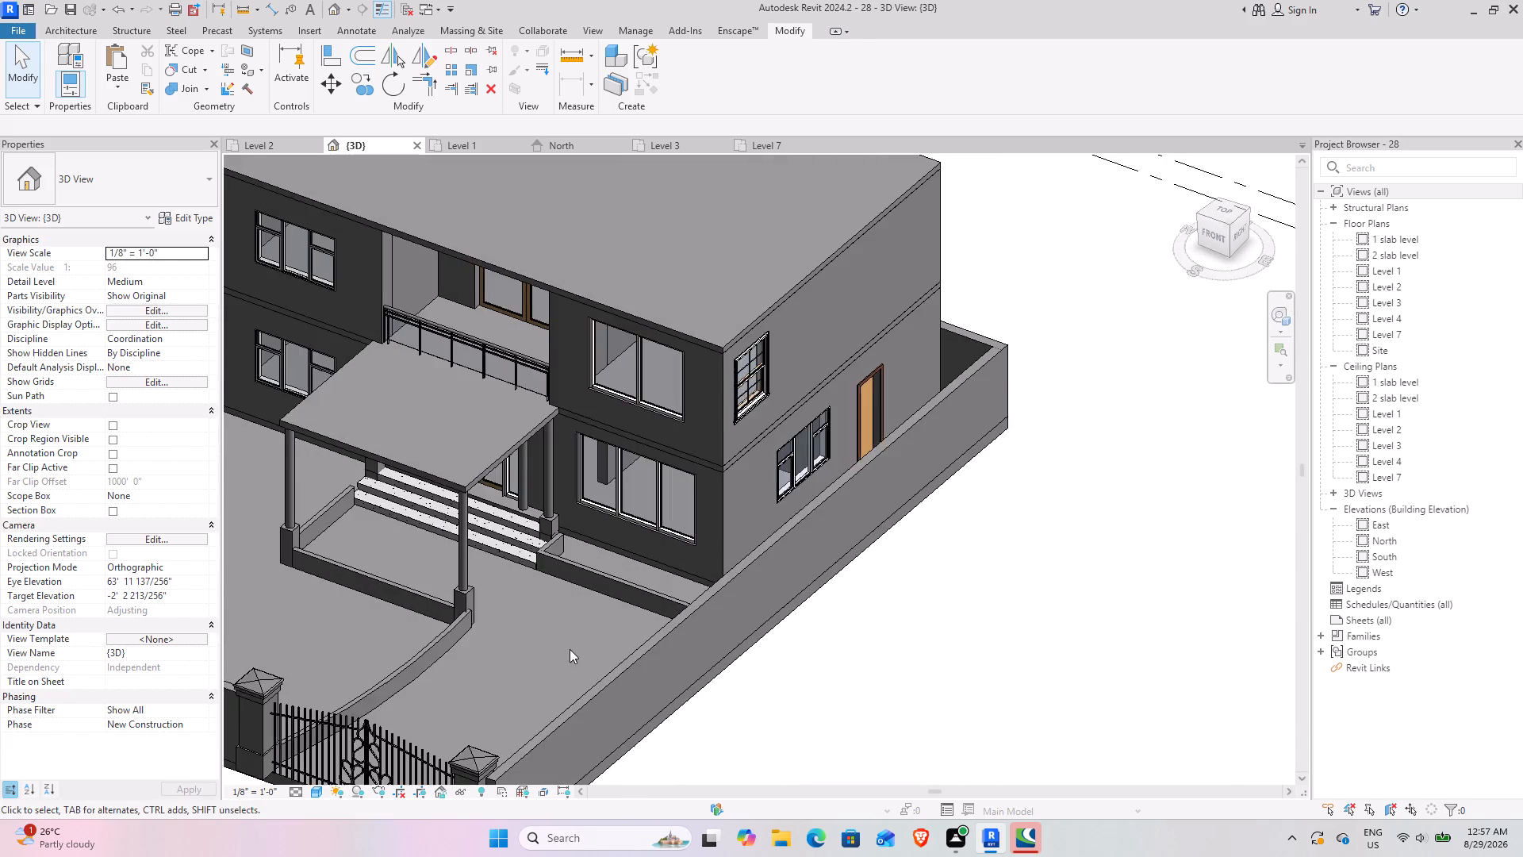
{"action": "scroll", "coordinate": [570, 649], "scroll_direction": "down", "scroll_amount": 4}
{"action": "middle_click_drag", "start_coordinate": [539, 655], "coordinate": [592, 637], "text": "shift"}
{"action": "middle_click_drag", "start_coordinate": [591, 636], "coordinate": [884, 494]}
{"action": "scroll", "coordinate": [814, 504], "scroll_direction": "up", "scroll_amount": 3}
{"action": "middle_click_drag", "start_coordinate": [789, 551], "coordinate": [765, 551], "text": "shift"}
{"action": "middle_click_drag", "start_coordinate": [764, 552], "coordinate": [512, 636]}
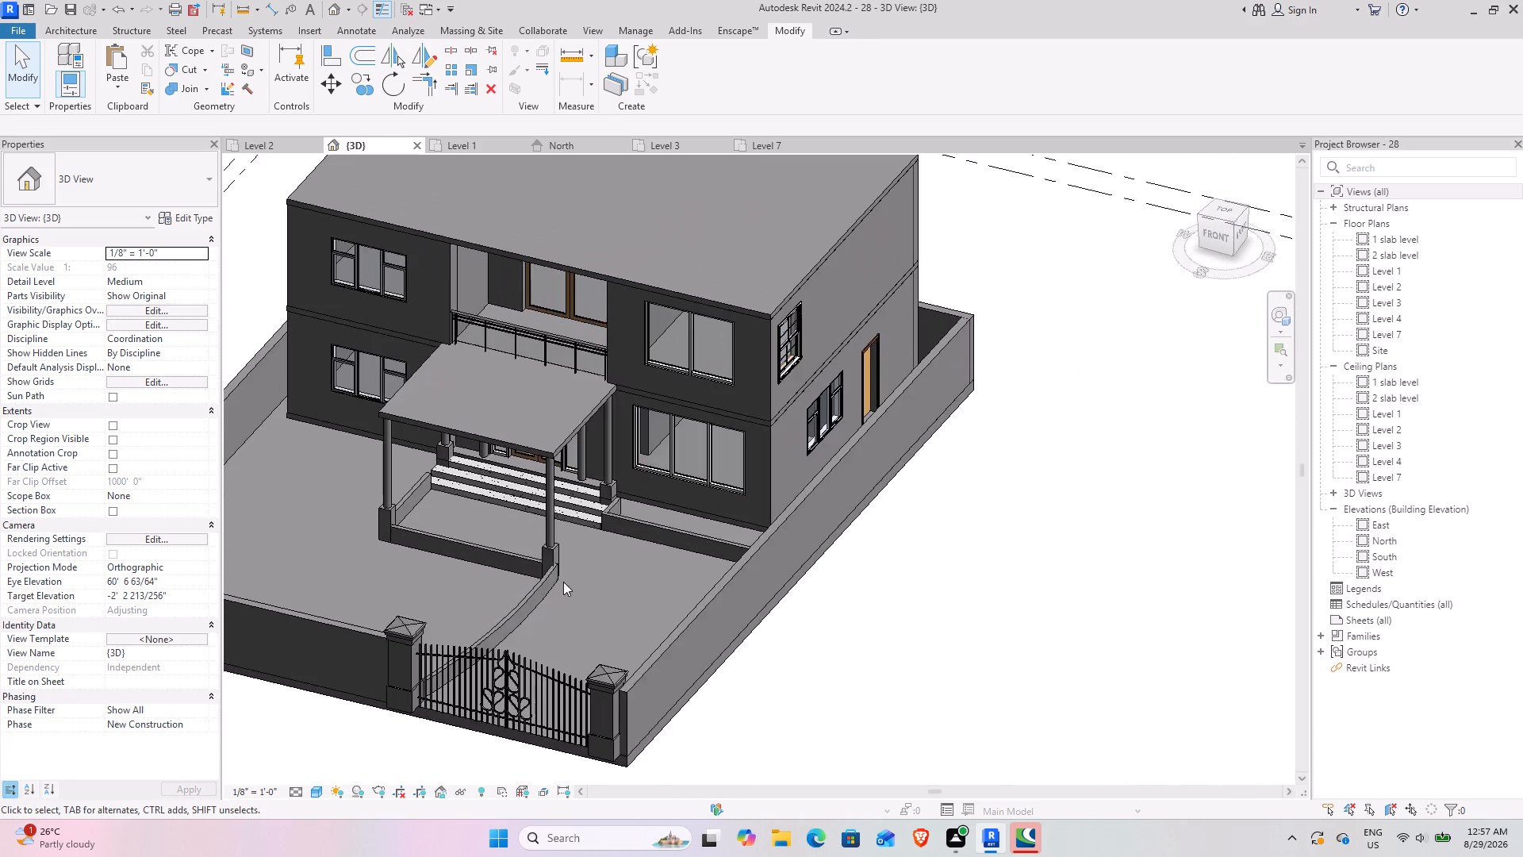
{"action": "scroll", "coordinate": [600, 548], "scroll_direction": "down", "scroll_amount": 2}
{"action": "middle_click_drag", "start_coordinate": [620, 544], "coordinate": [650, 604]}
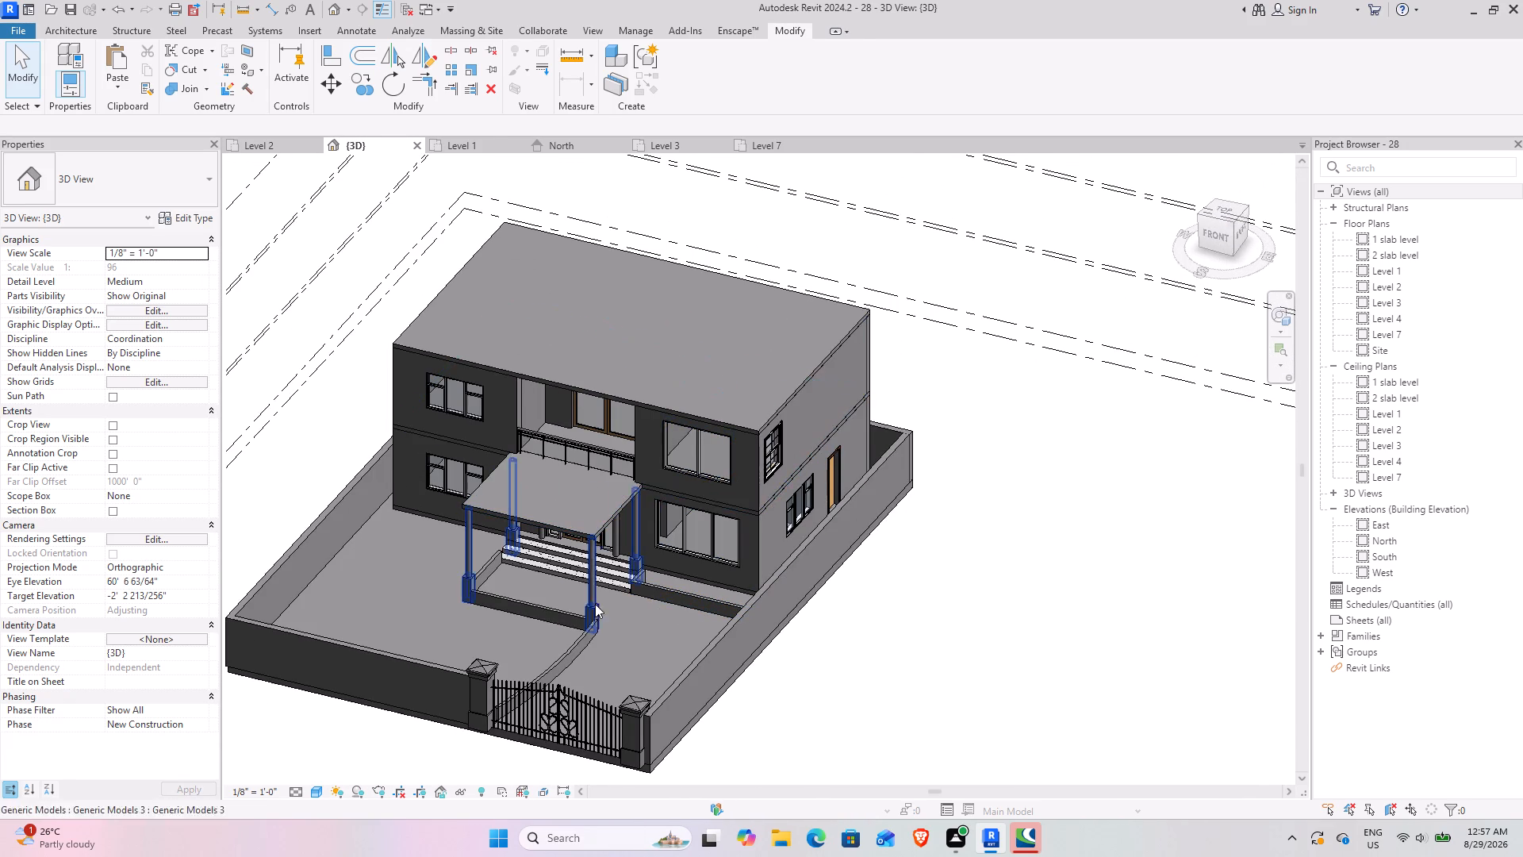
{"action": "scroll", "coordinate": [604, 550], "scroll_direction": "up", "scroll_amount": 2}
{"action": "middle_click_drag", "start_coordinate": [585, 674], "coordinate": [615, 579], "text": "shift"}
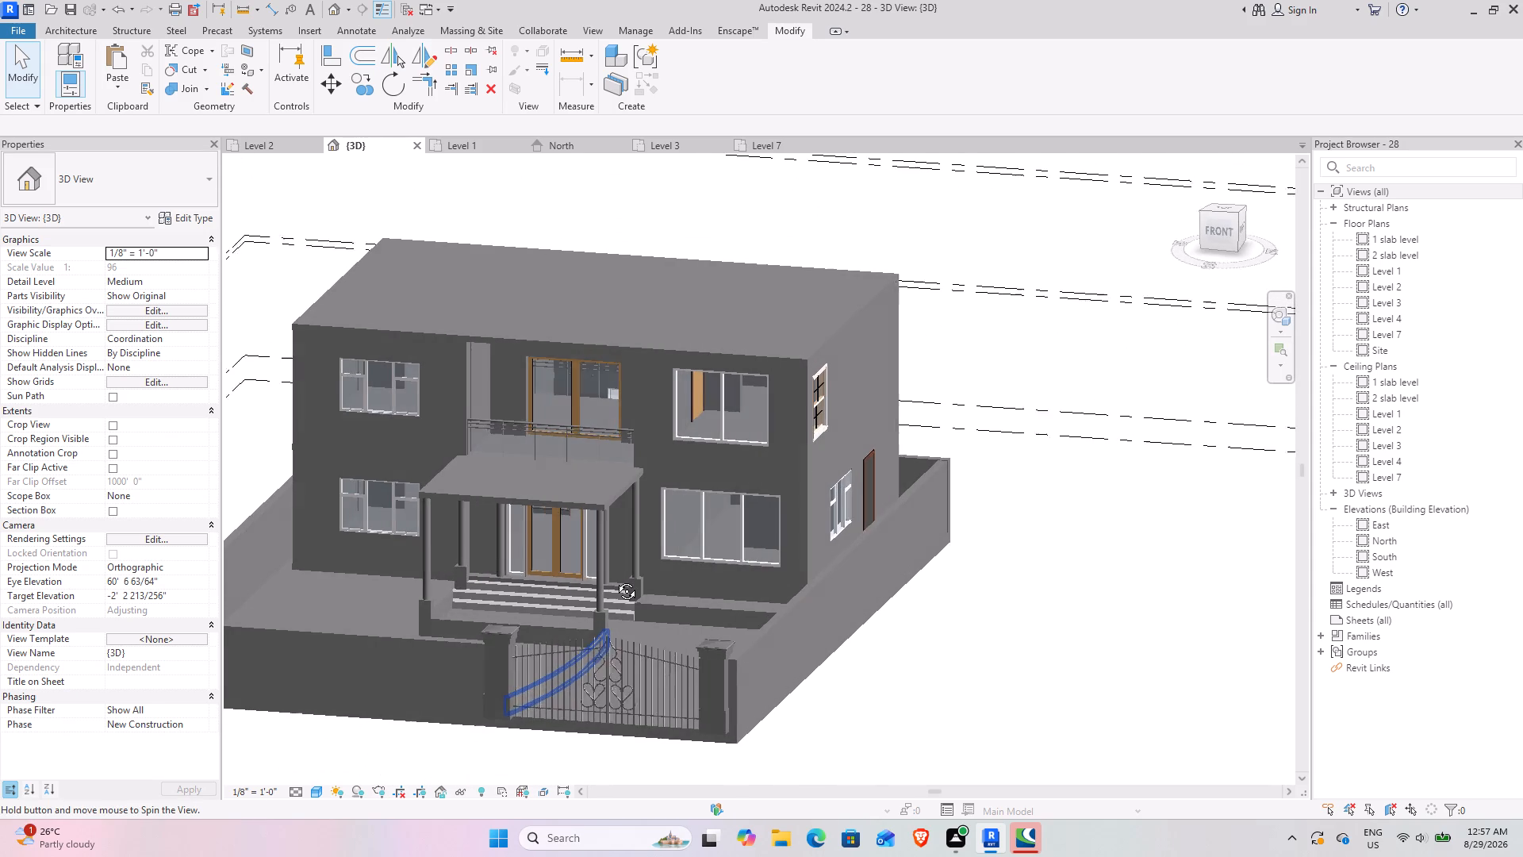
{"action": "middle_click_drag", "start_coordinate": [615, 579], "coordinate": [550, 597], "text": "shift"}
{"action": "scroll", "coordinate": [525, 614], "scroll_direction": "up", "scroll_amount": 3}
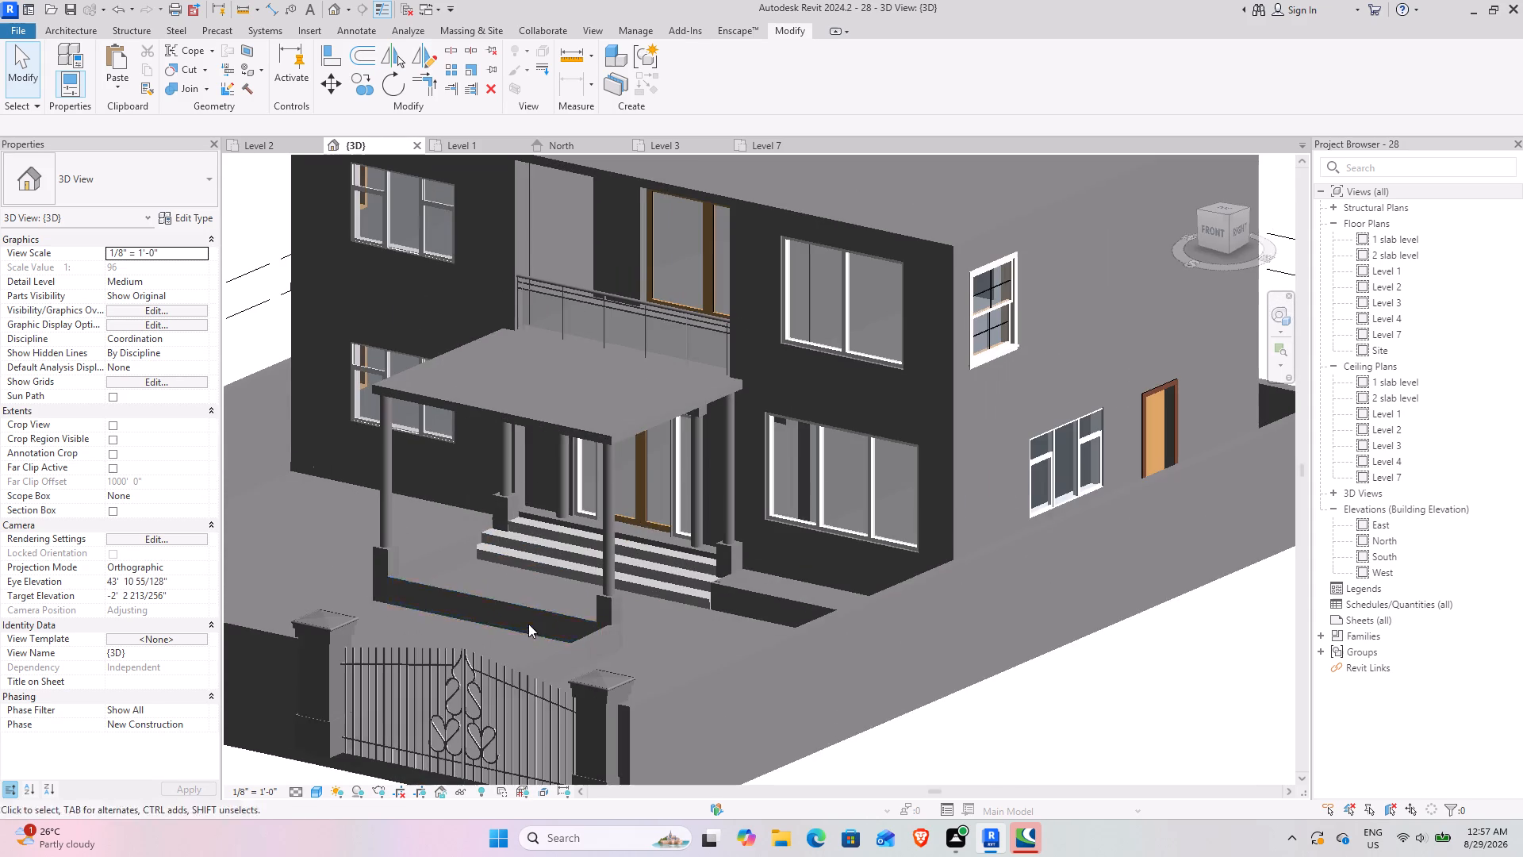
{"action": "middle_click_drag", "start_coordinate": [531, 634], "coordinate": [421, 654], "text": "shift"}
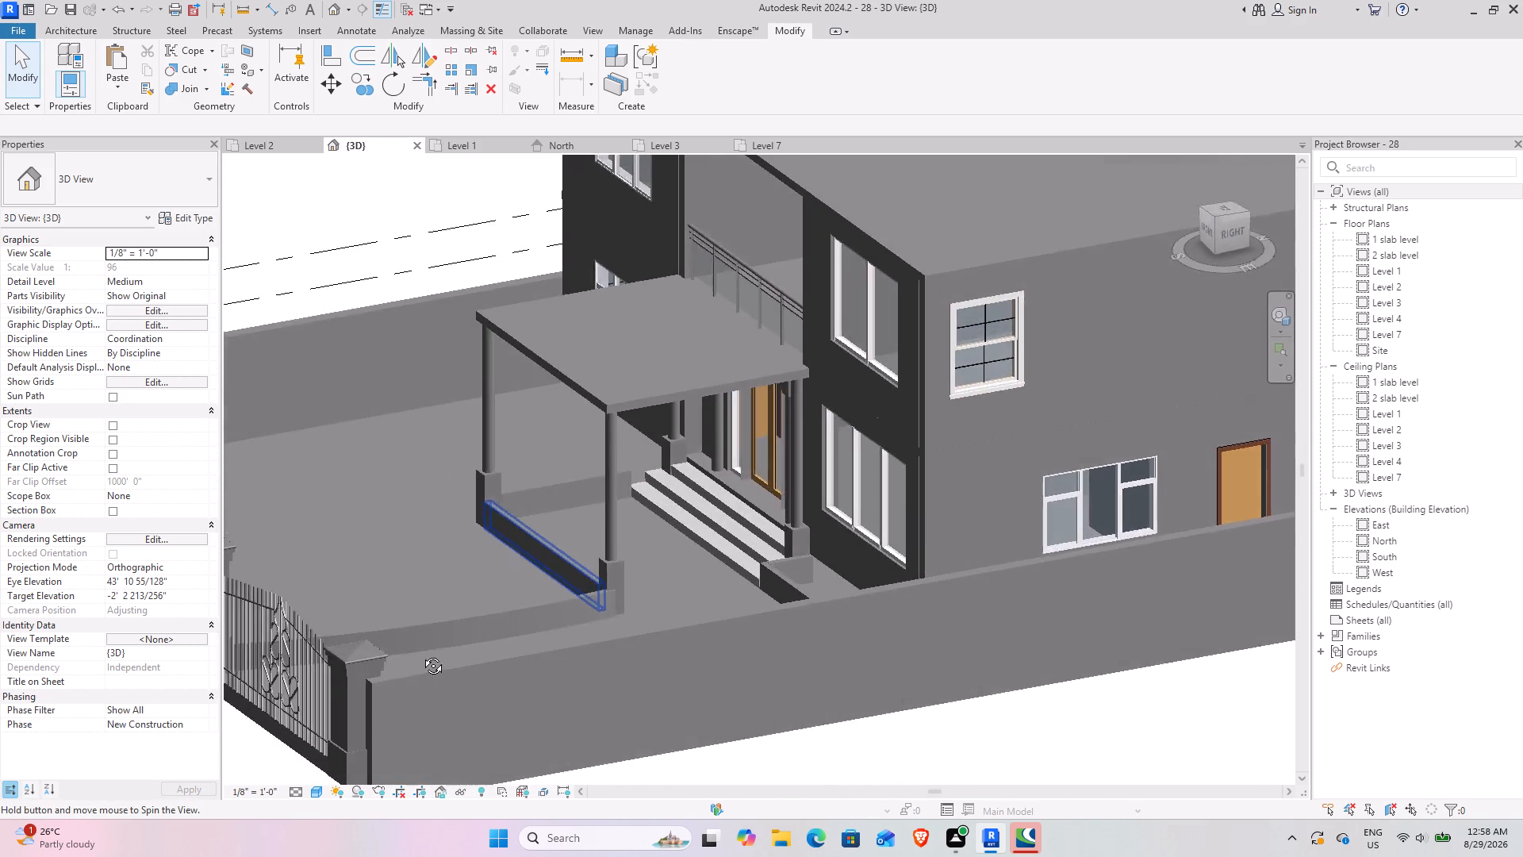
{"action": "middle_click_drag", "start_coordinate": [421, 654], "coordinate": [652, 613], "text": "shift"}
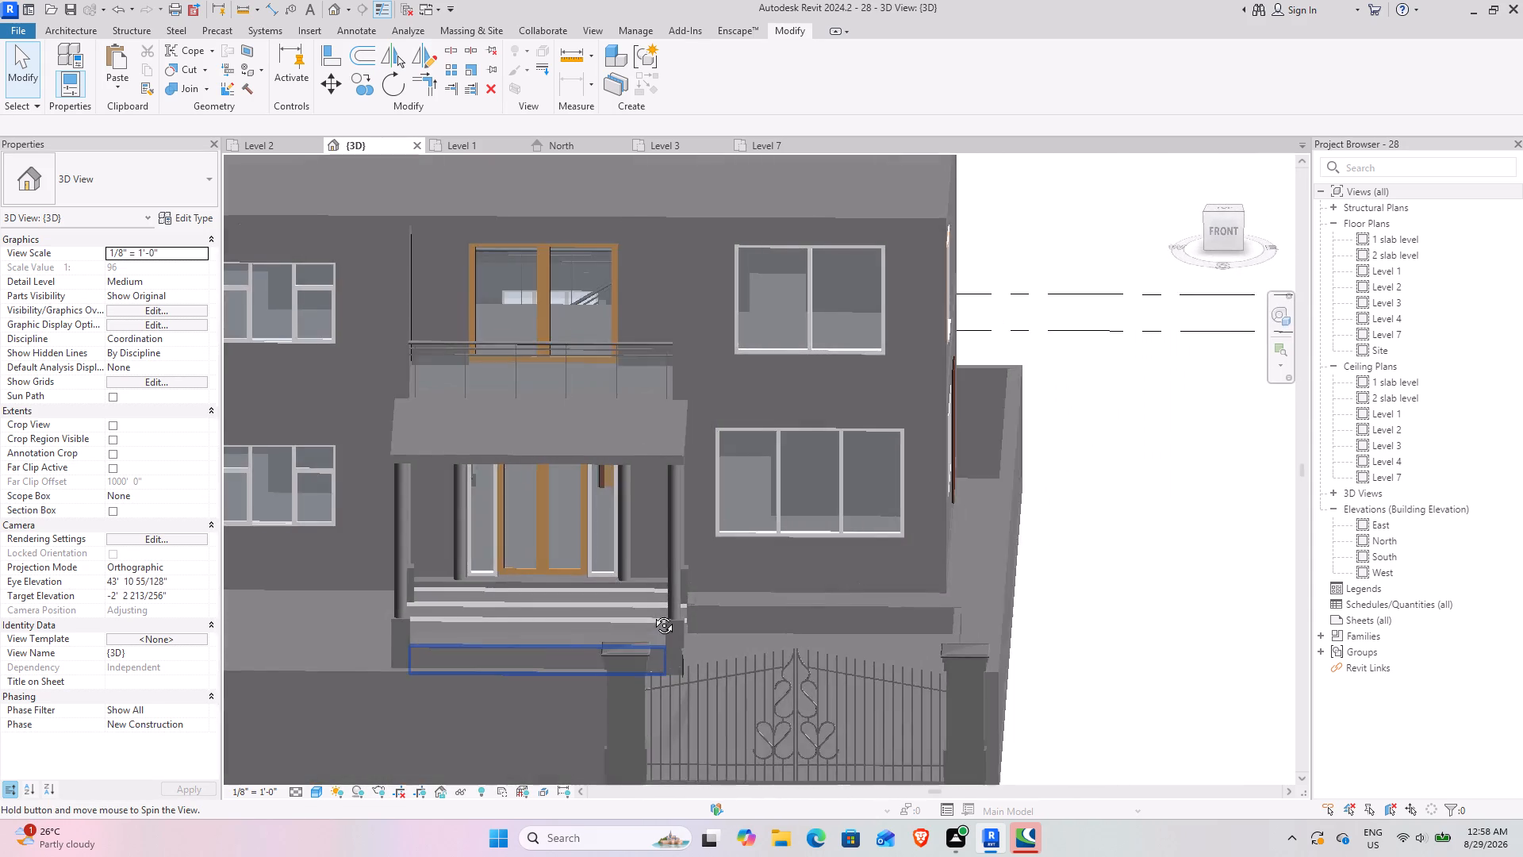
{"action": "middle_click_drag", "start_coordinate": [652, 613], "coordinate": [597, 640], "text": "shift"}
{"action": "scroll", "coordinate": [597, 640], "scroll_direction": "down", "scroll_amount": 5}
{"action": "middle_click_drag", "start_coordinate": [610, 652], "coordinate": [655, 594], "text": "shift"}
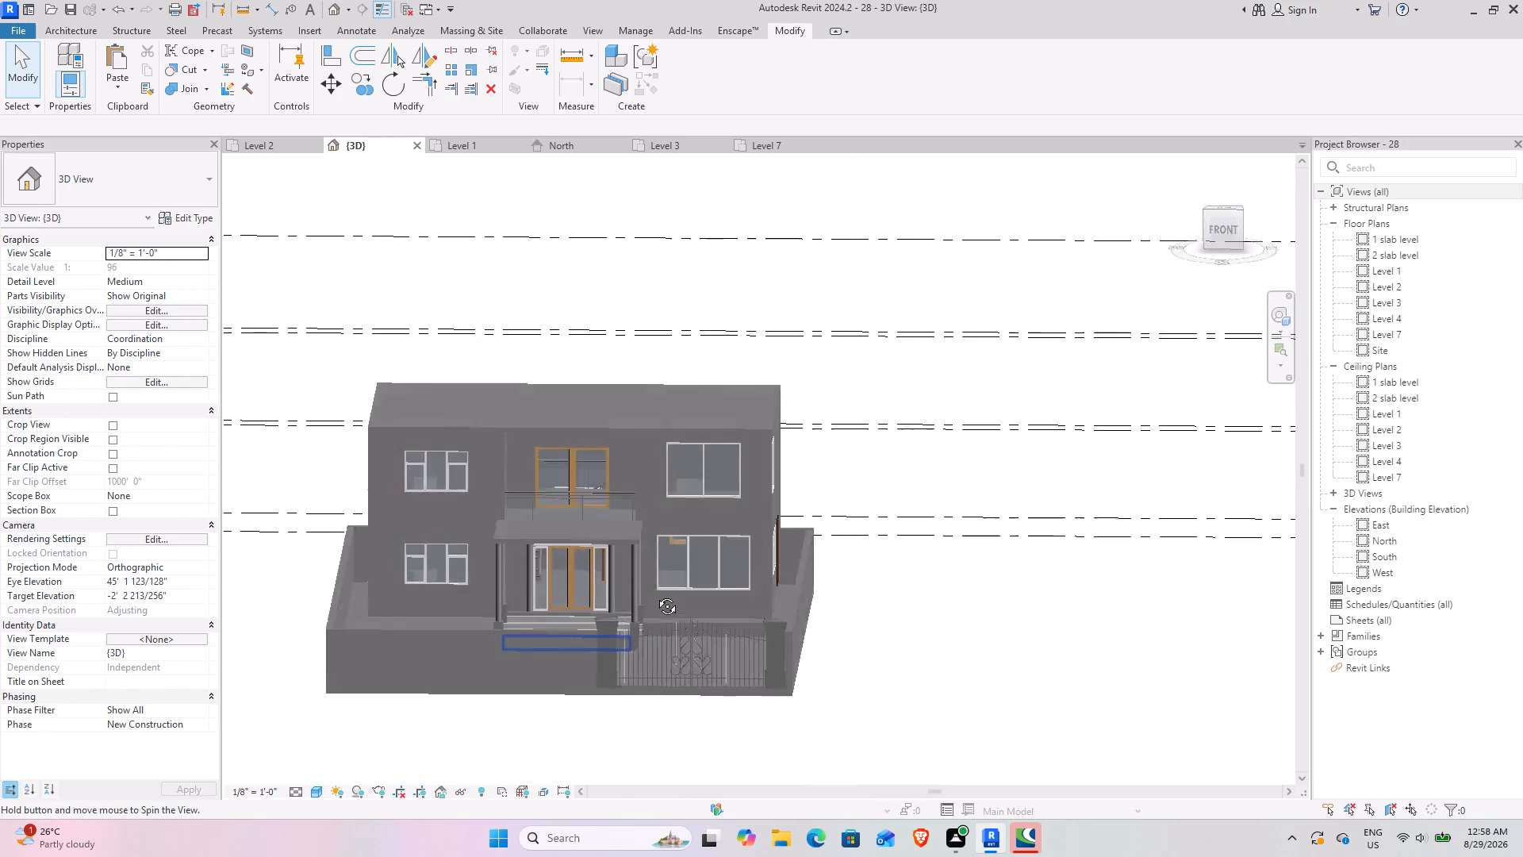
{"action": "middle_click_drag", "start_coordinate": [655, 594], "coordinate": [543, 685], "text": "shift"}
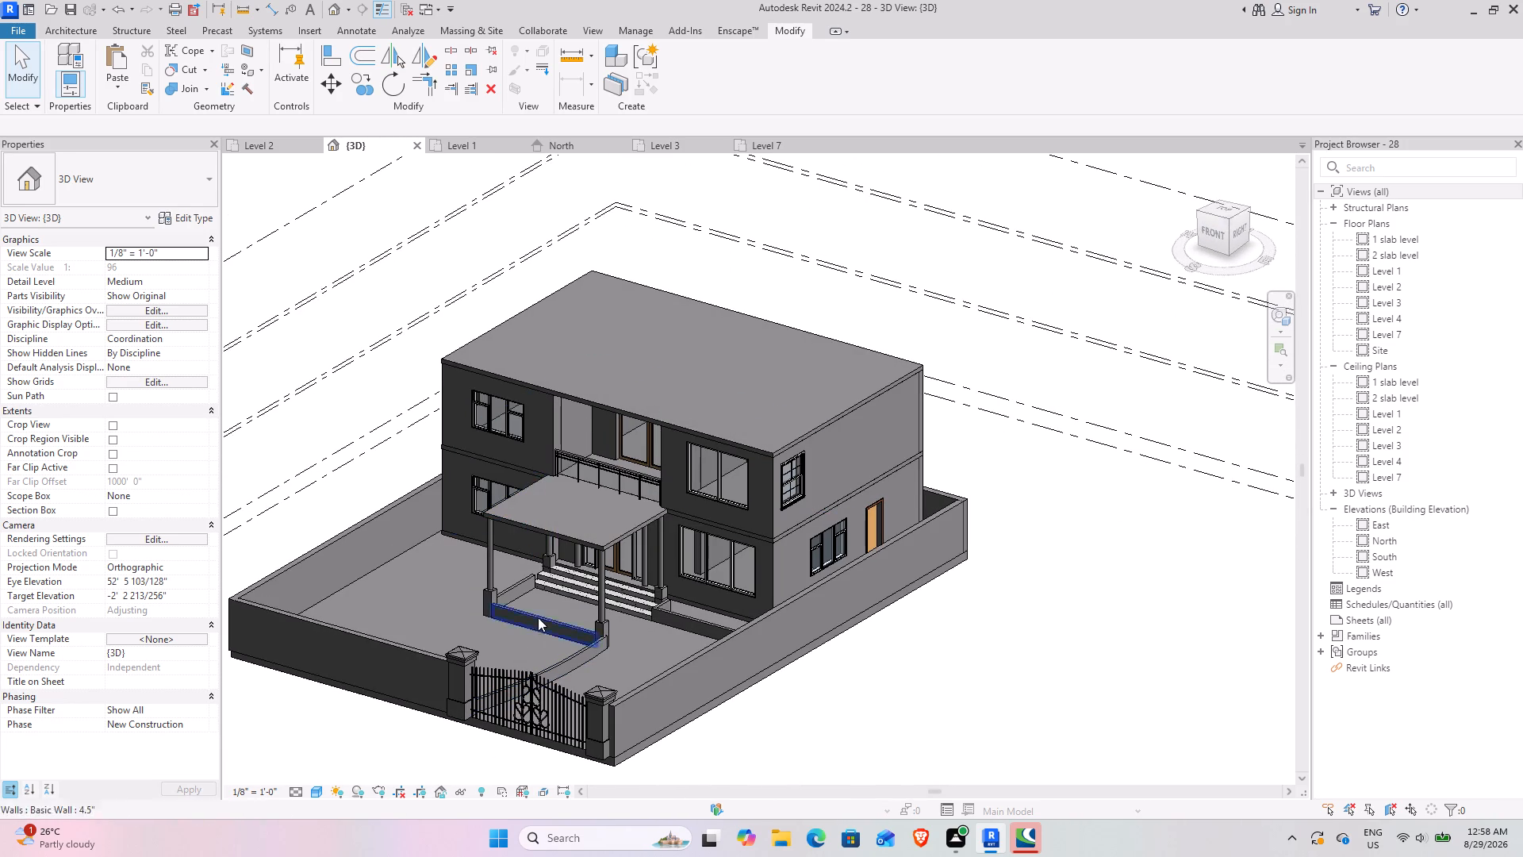
{"action": "scroll", "coordinate": [511, 569], "scroll_direction": "up", "scroll_amount": 3}
{"action": "middle_click_drag", "start_coordinate": [527, 662], "coordinate": [570, 651], "text": "shift"}
{"action": "scroll", "coordinate": [574, 649], "scroll_direction": "down", "scroll_amount": 2}
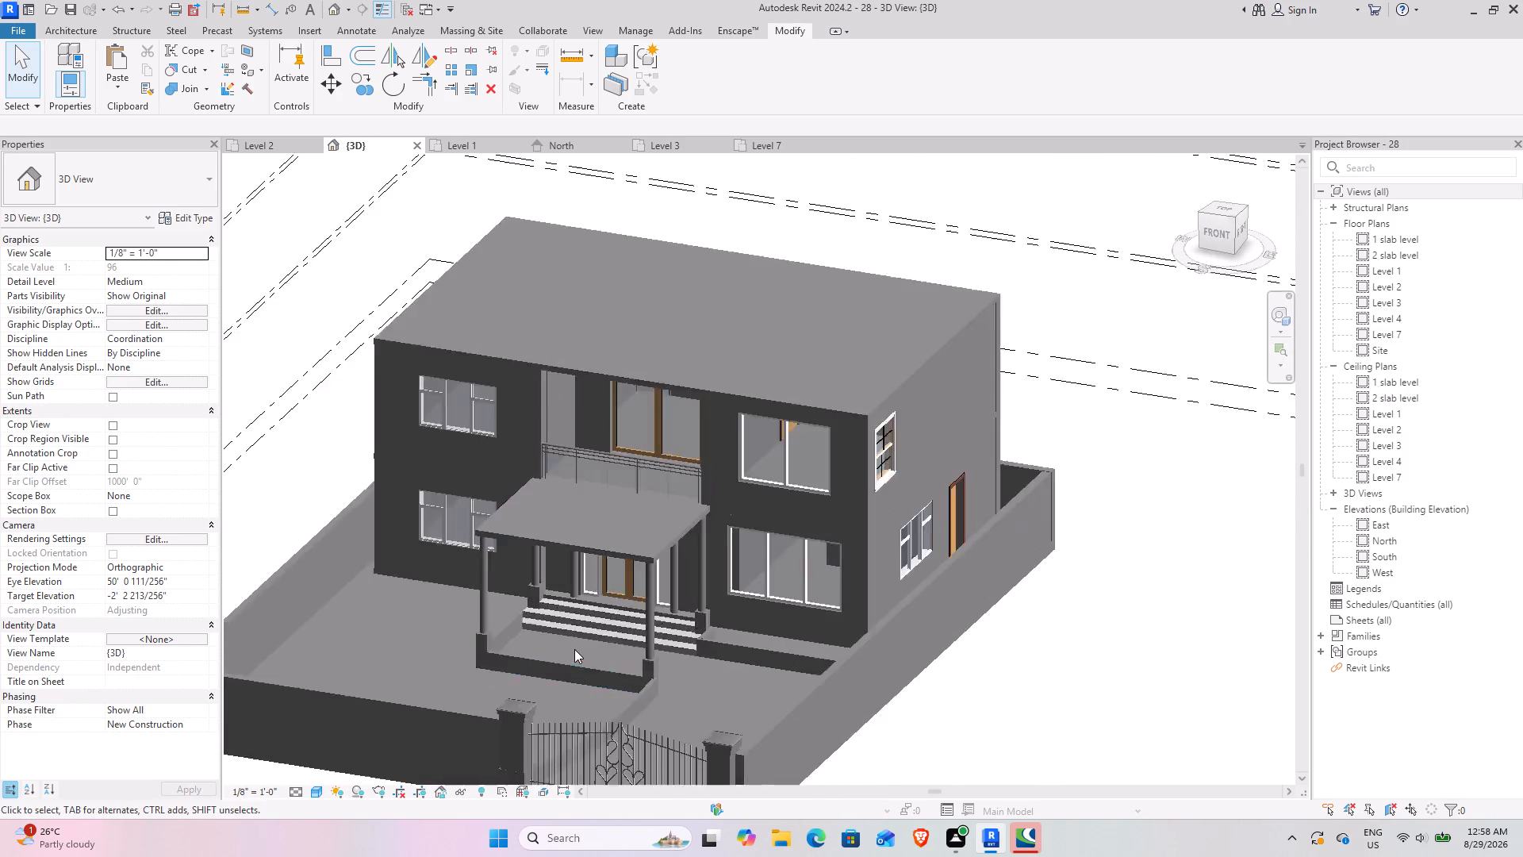
{"action": "scroll", "coordinate": [574, 649], "scroll_direction": "down", "scroll_amount": 2}
{"action": "middle_click_drag", "start_coordinate": [575, 646], "coordinate": [604, 544], "text": "shift"}
Save the villa project.
{"action": "key", "text": "ctrl+s"}
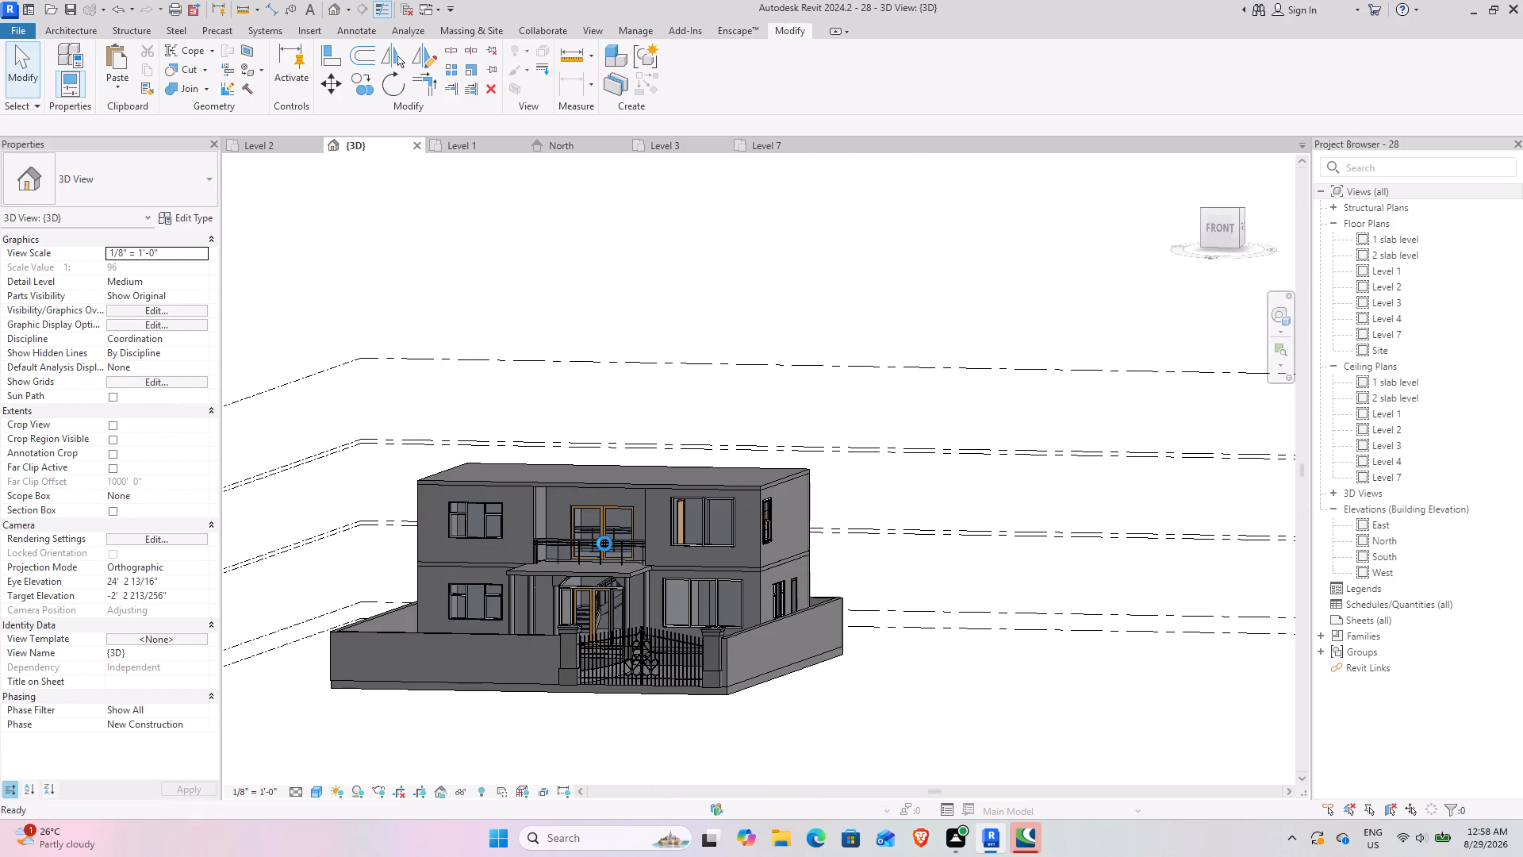
{"action": "scroll", "coordinate": [604, 544], "scroll_direction": "up", "scroll_amount": 1}
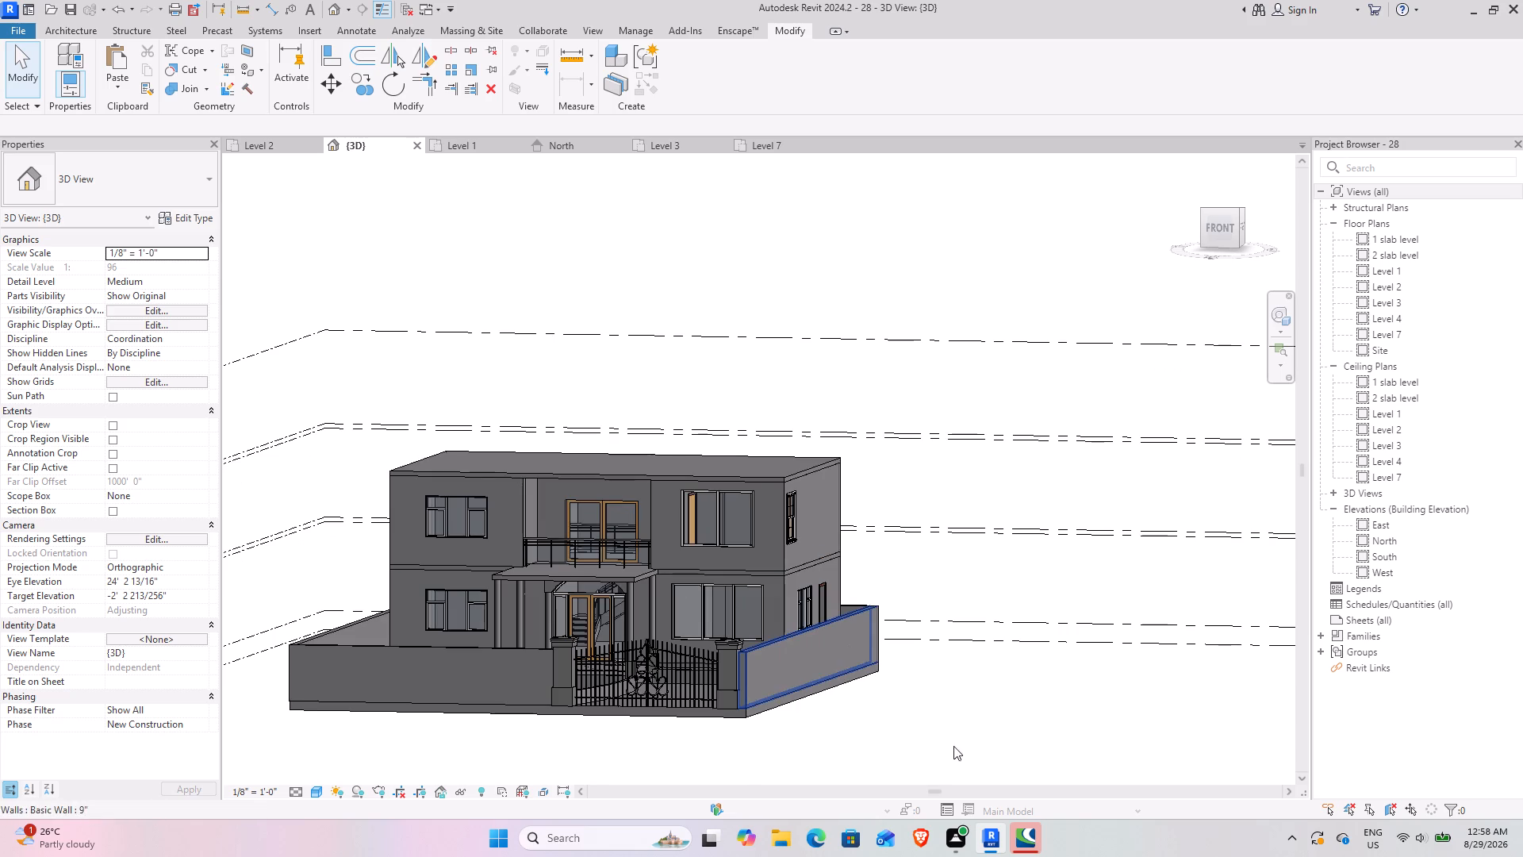